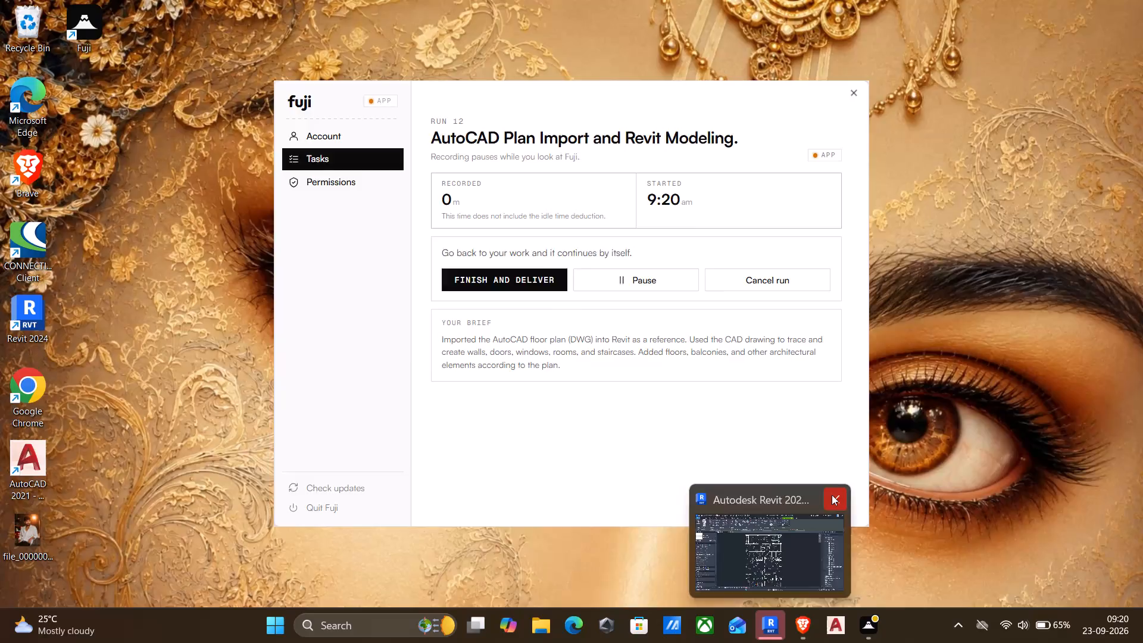
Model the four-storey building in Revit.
Close Project2 in Revit without saving its changes.
{"action": "left_click", "coordinate": [608, 321]}
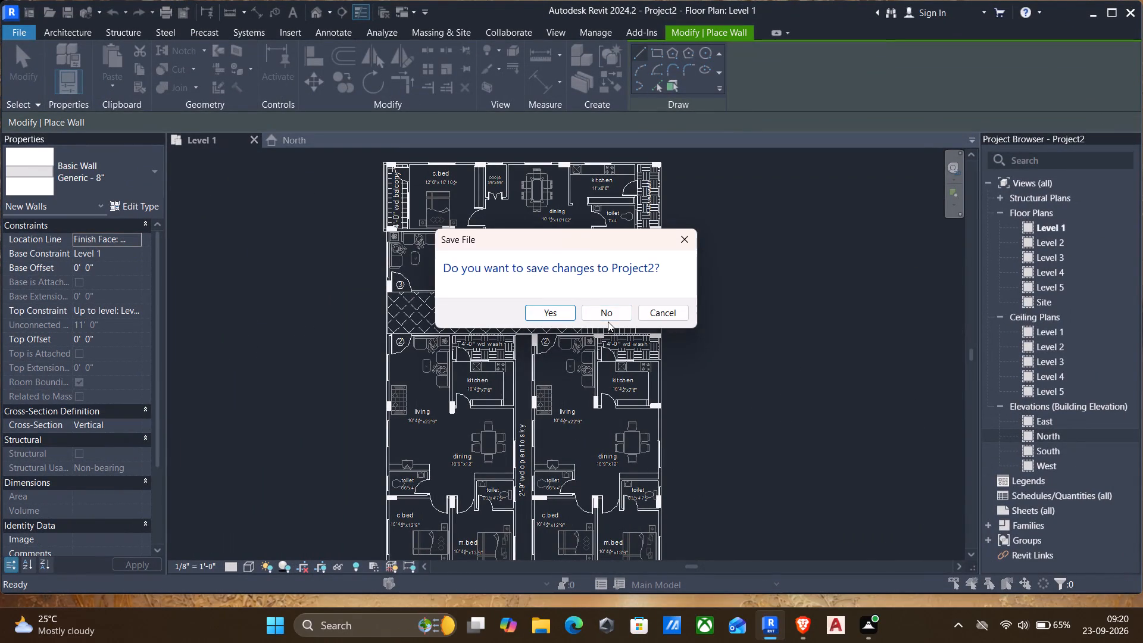
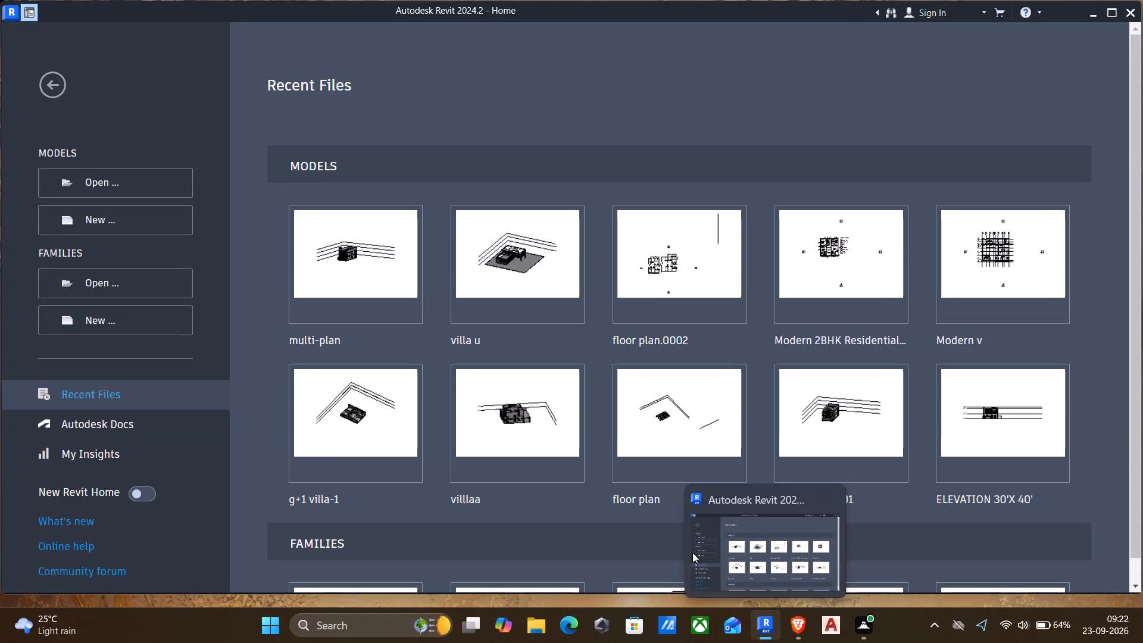
Create a new project from the default template.
{"action": "left_click", "coordinate": [132, 224]}
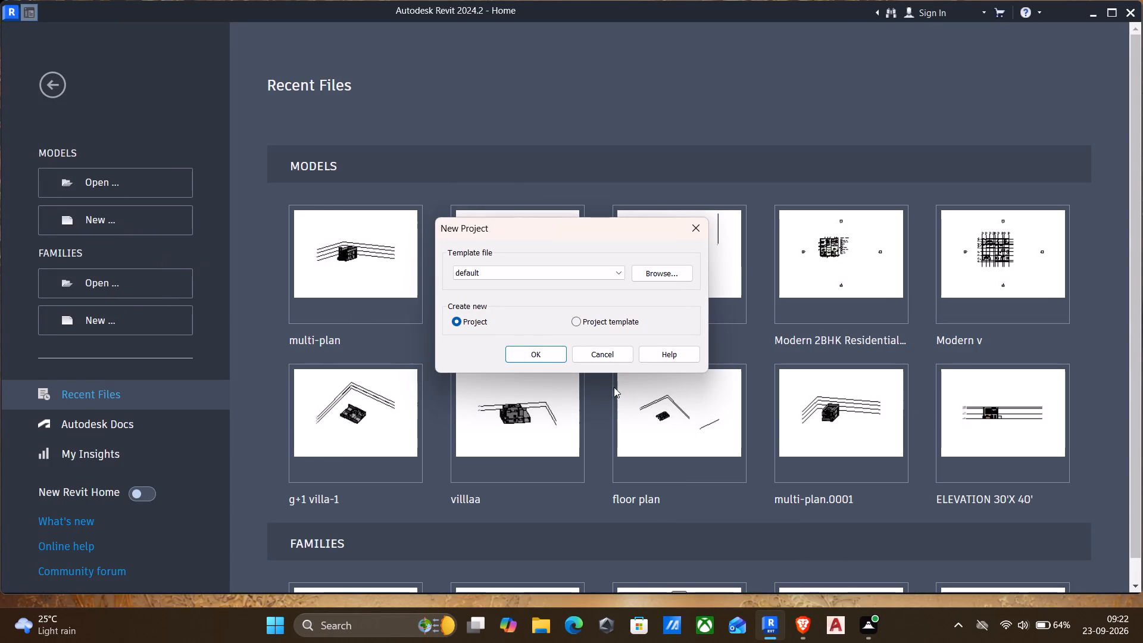
{"action": "scroll", "coordinate": [536, 320], "scroll_direction": "down", "scroll_amount": 1}
{"action": "left_click", "coordinate": [533, 349]}
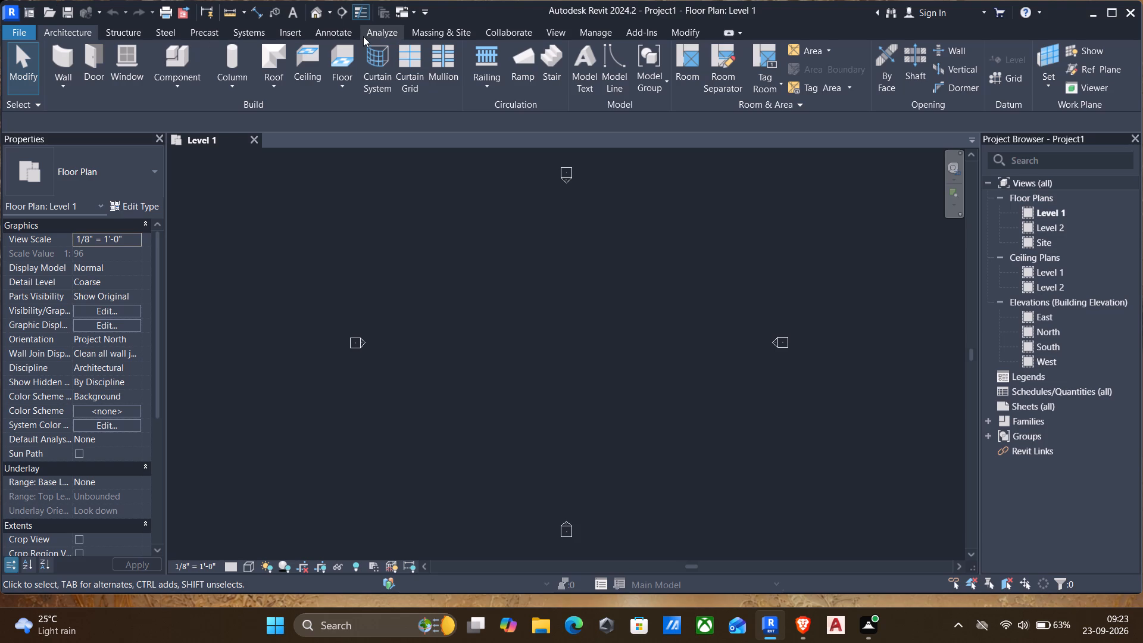
Link appartment.dwg from the AUTOCAD PLANS FUJI folder in Downloads, positioned Auto - Center to Center on Level 1.
{"action": "left_click", "coordinate": [294, 33]}
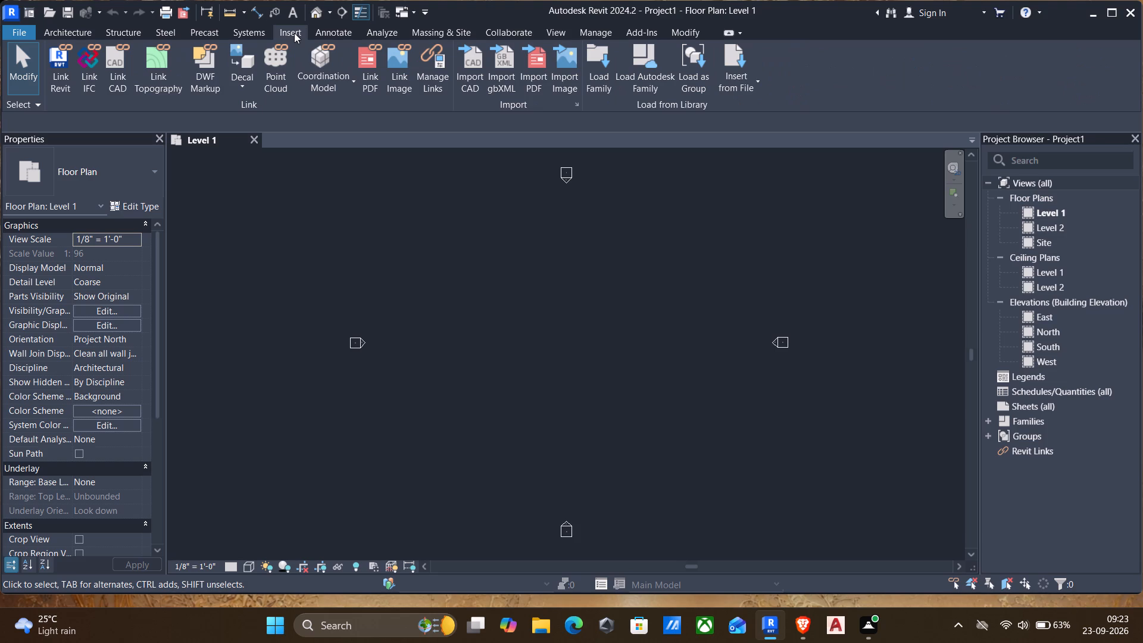
{"action": "left_click", "coordinate": [118, 57]}
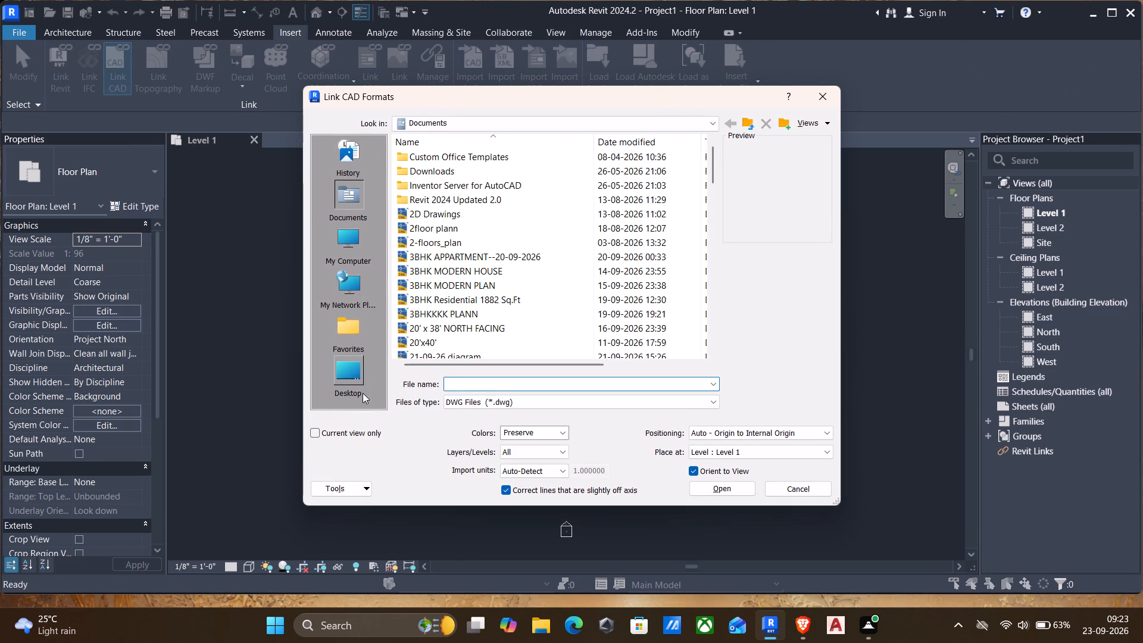
{"action": "left_click", "coordinate": [345, 371]}
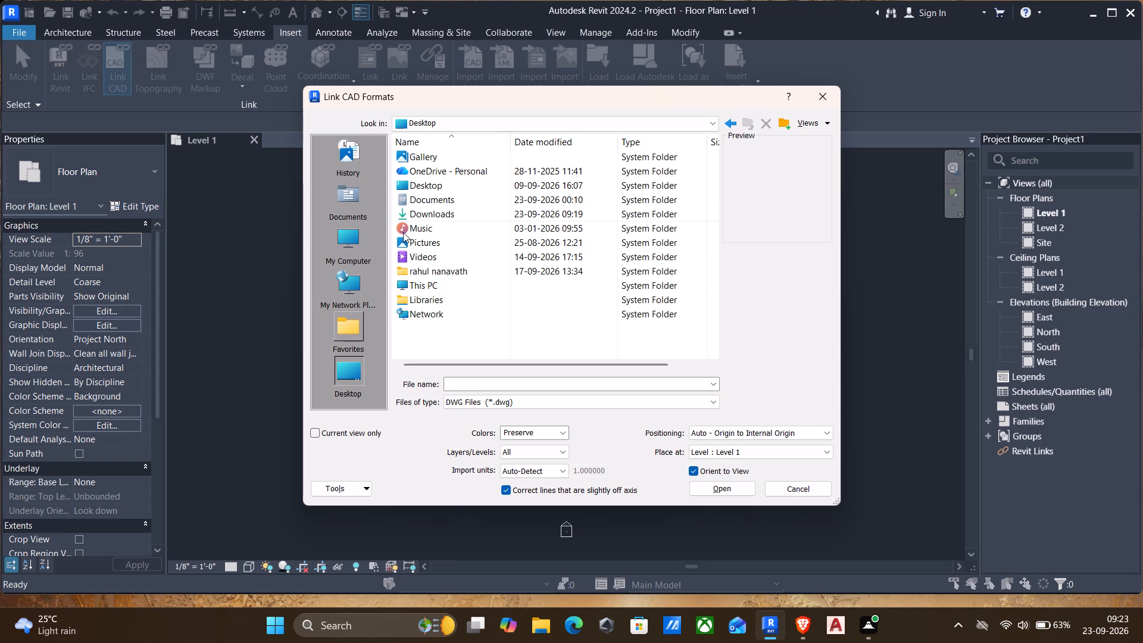
{"action": "left_click", "coordinate": [400, 207]}
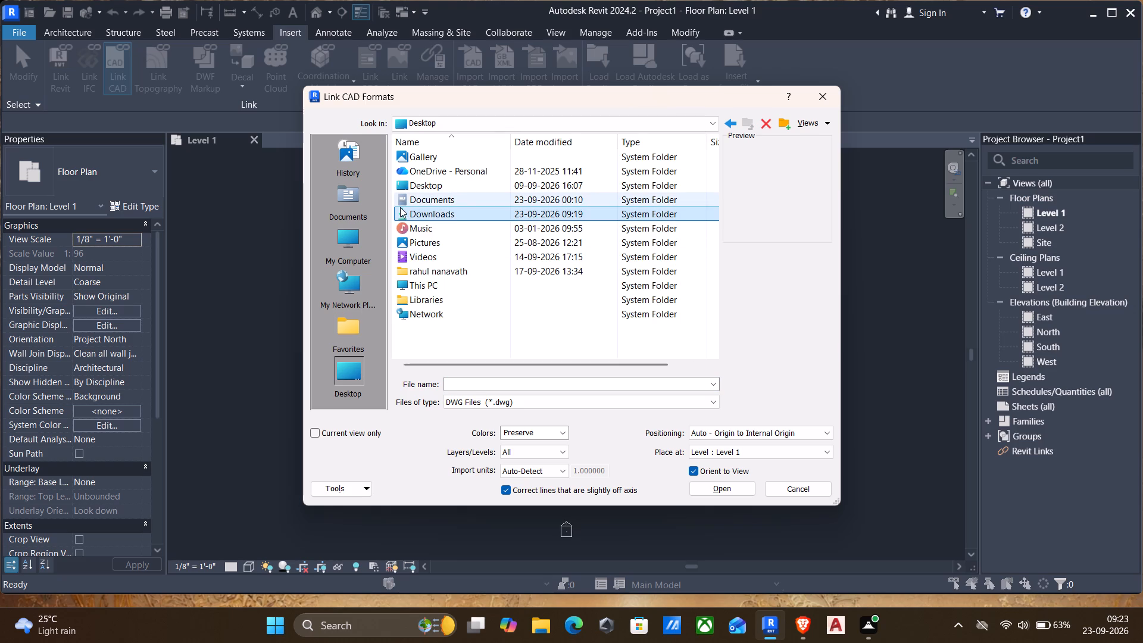
{"action": "double_click", "coordinate": [411, 216]}
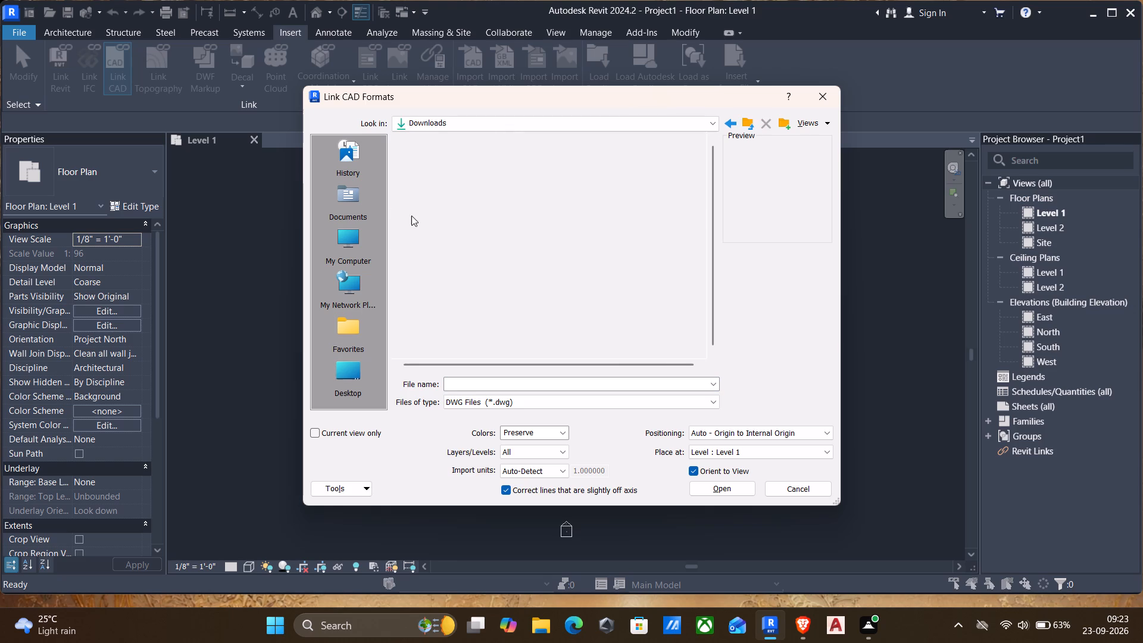
{"action": "double_click", "coordinate": [434, 173]}
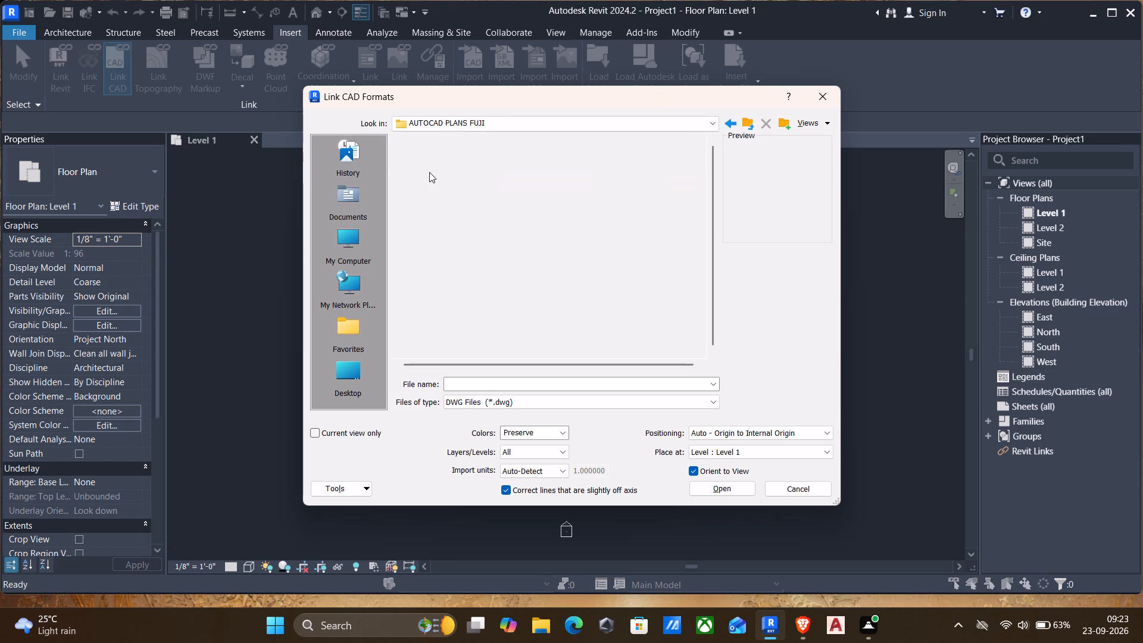
{"action": "left_click", "coordinate": [427, 171]}
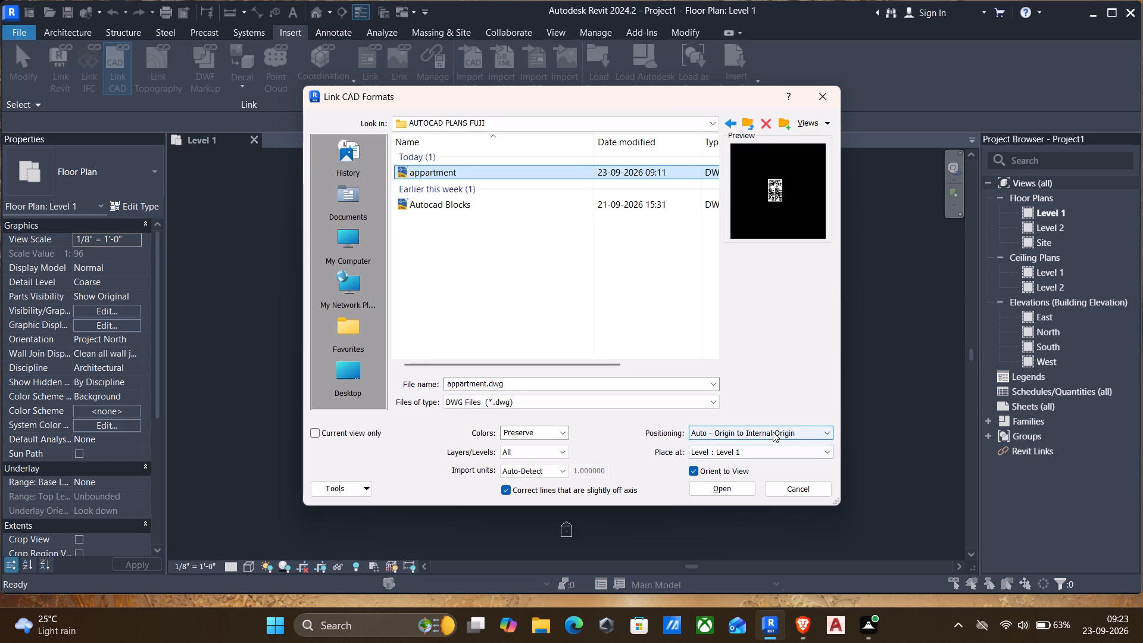
{"action": "left_click", "coordinate": [773, 432]}
{"action": "left_click", "coordinate": [730, 442]}
{"action": "scroll", "coordinate": [730, 442], "scroll_direction": "up", "scroll_amount": 1}
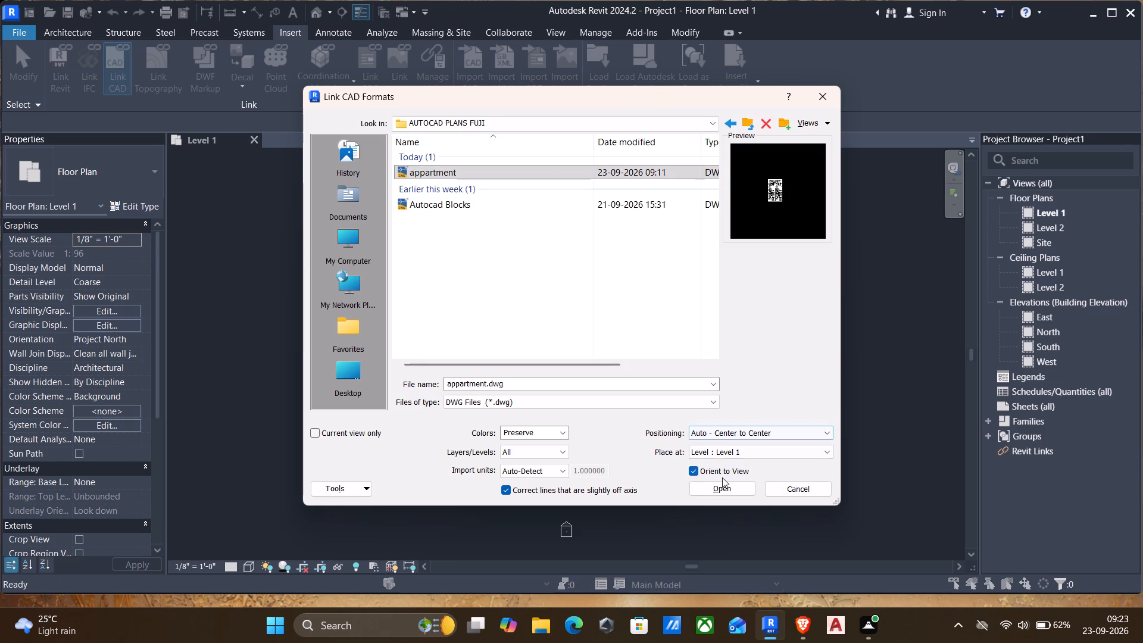
{"action": "left_click", "coordinate": [729, 485]}
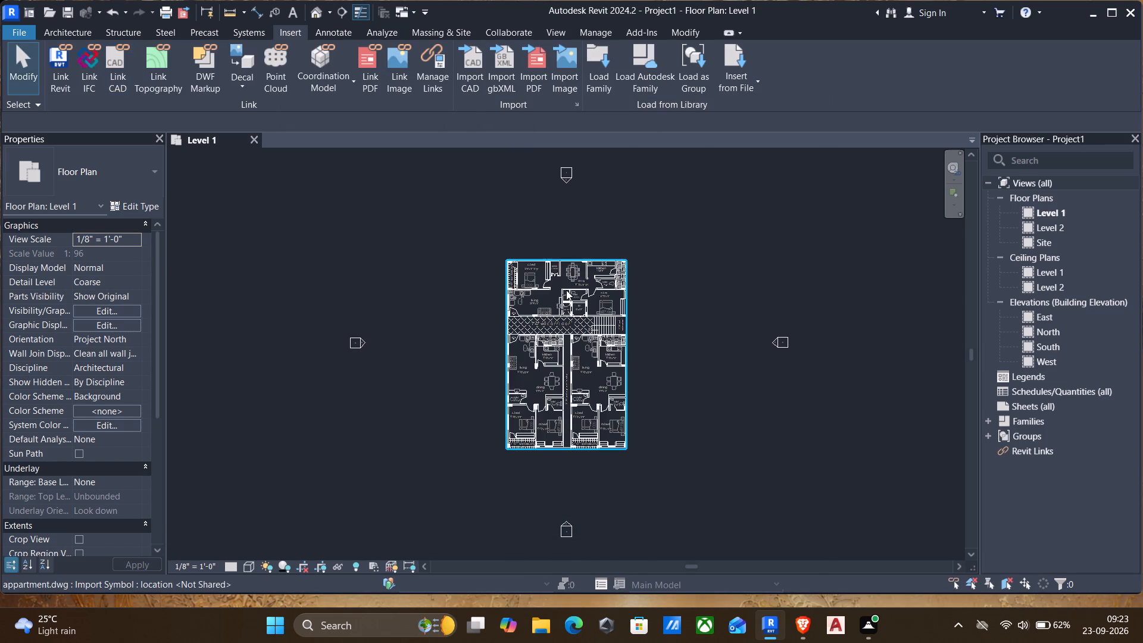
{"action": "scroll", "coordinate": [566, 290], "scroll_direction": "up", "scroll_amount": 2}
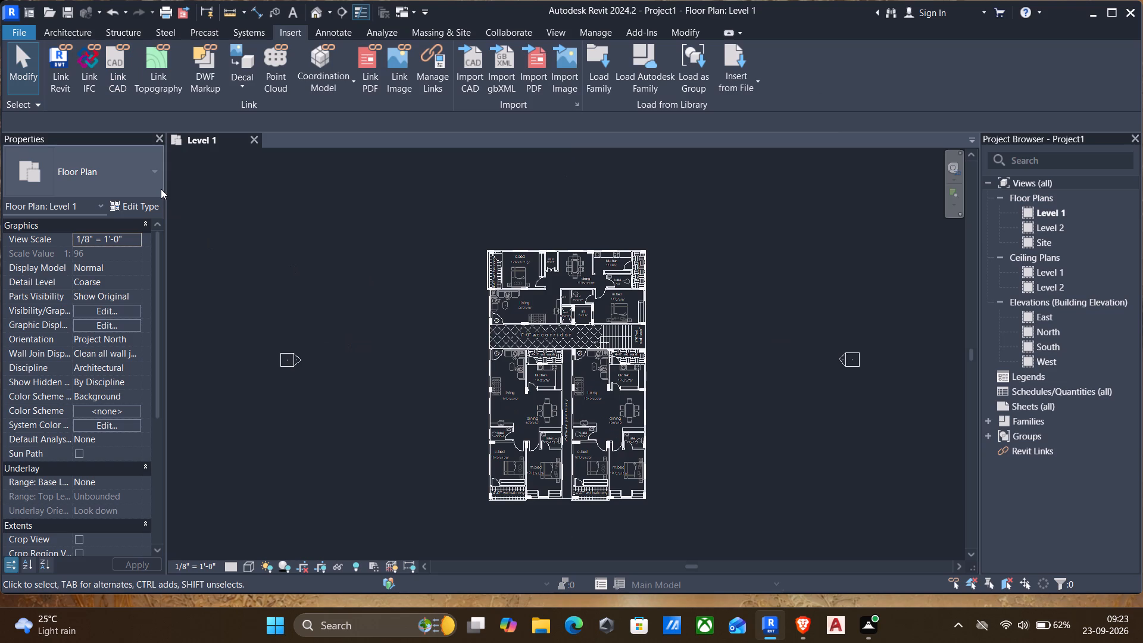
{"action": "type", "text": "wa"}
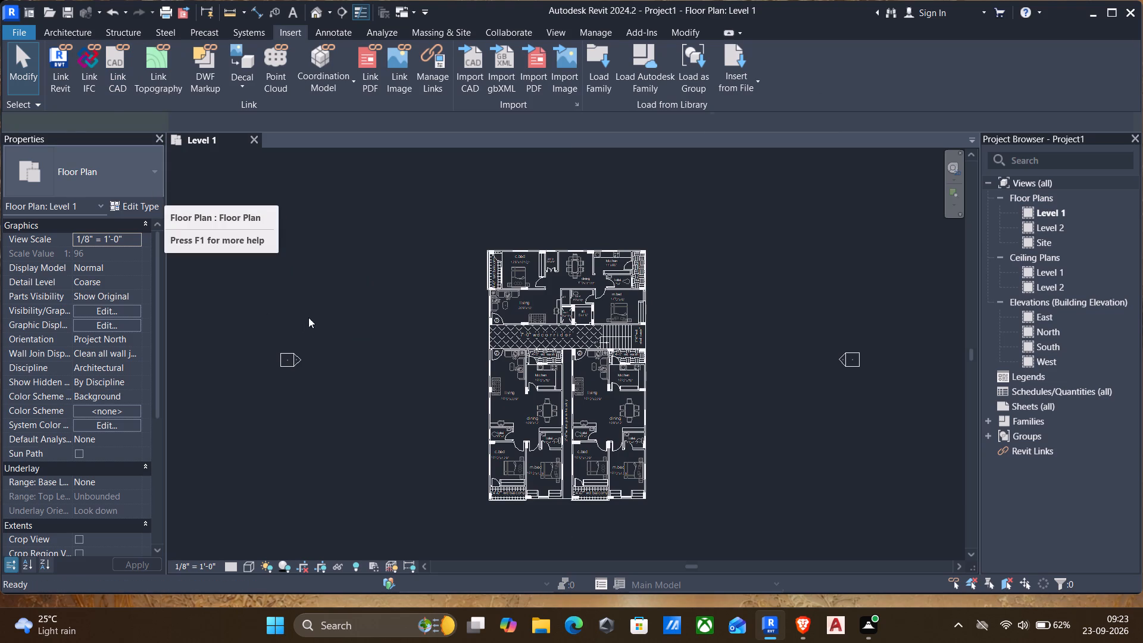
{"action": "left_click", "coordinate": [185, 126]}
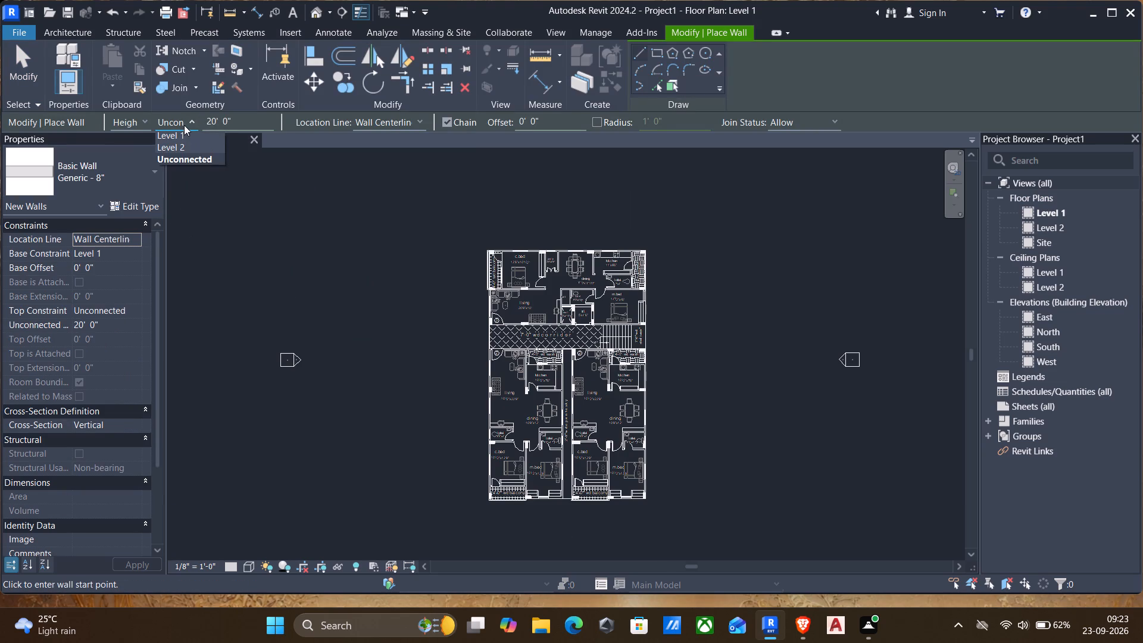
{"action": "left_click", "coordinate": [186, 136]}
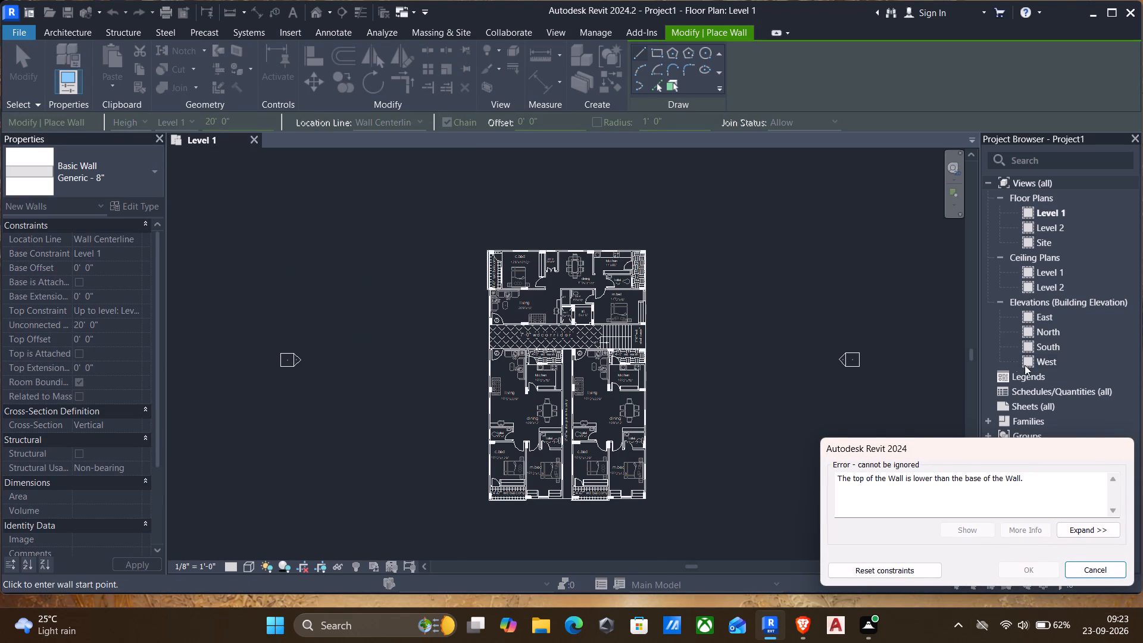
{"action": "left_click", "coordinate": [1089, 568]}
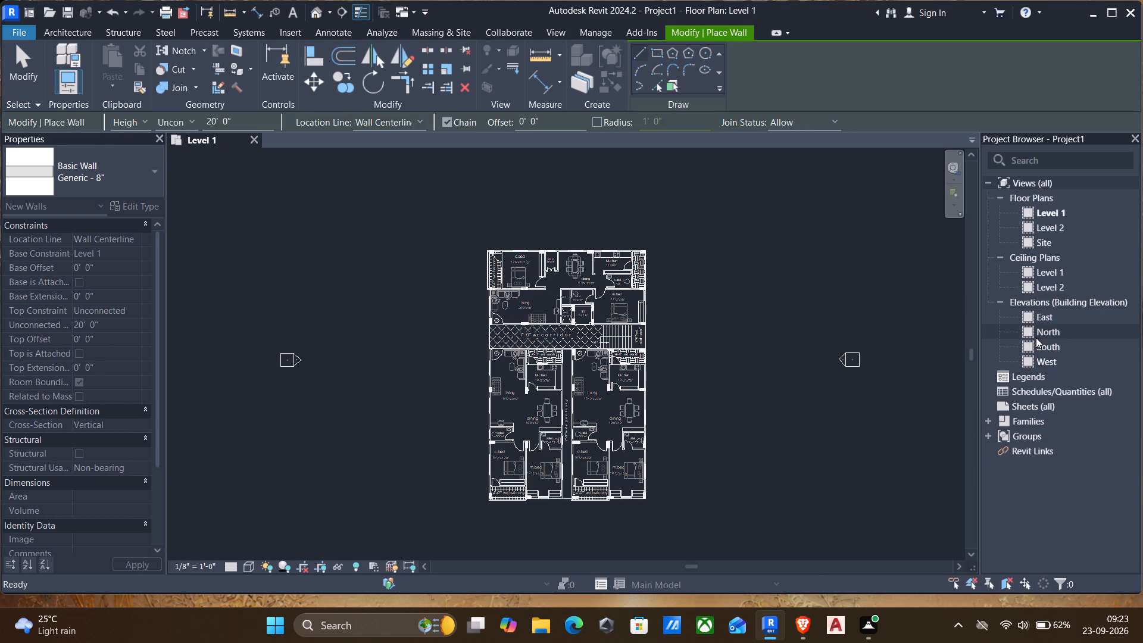
In the North elevation, set the height of Level 2 above Level 1 to 11'.
{"action": "double_click", "coordinate": [1036, 338]}
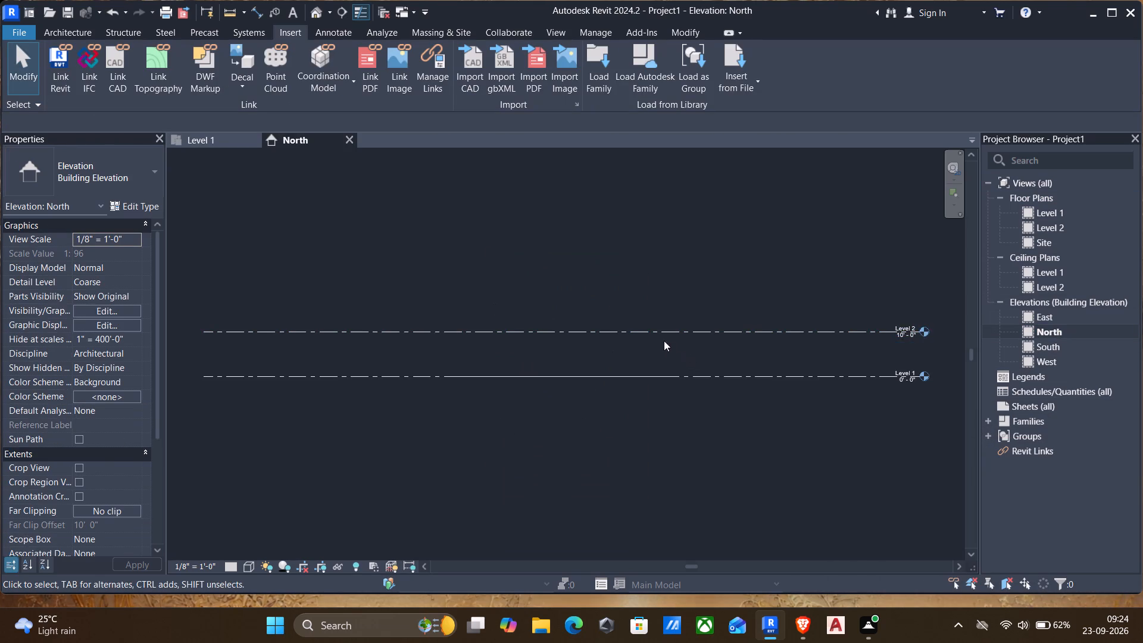
{"action": "left_click", "coordinate": [655, 334]}
{"action": "left_click", "coordinate": [338, 357]}
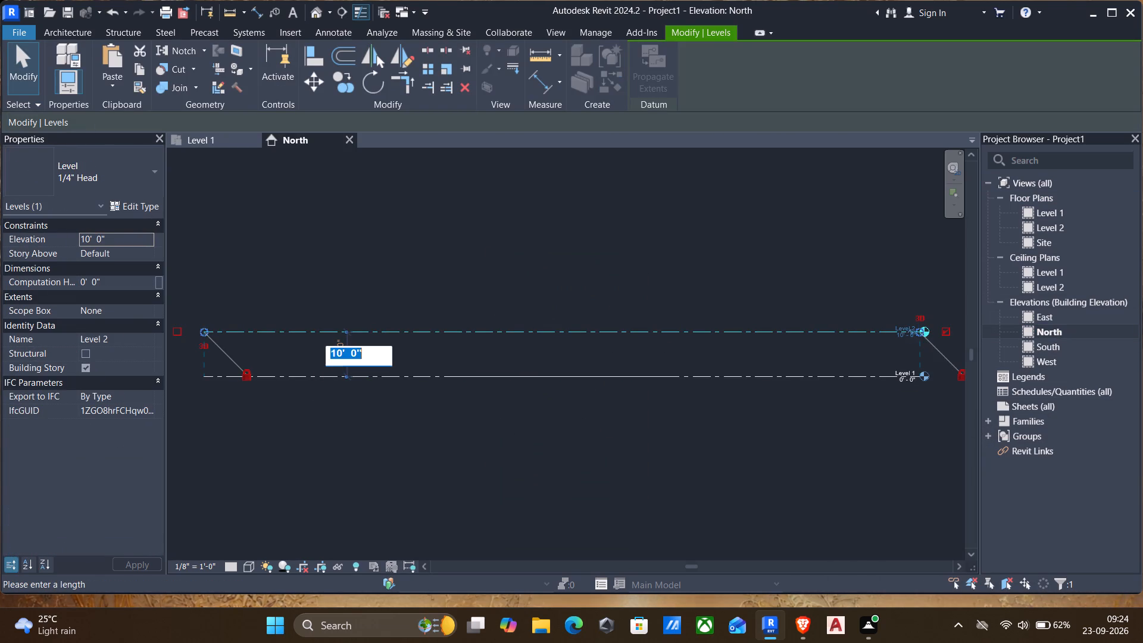
{"action": "type", "text": "11"}
{"action": "key", "text": "apostrophe"}
{"action": "key", "text": "Return"}
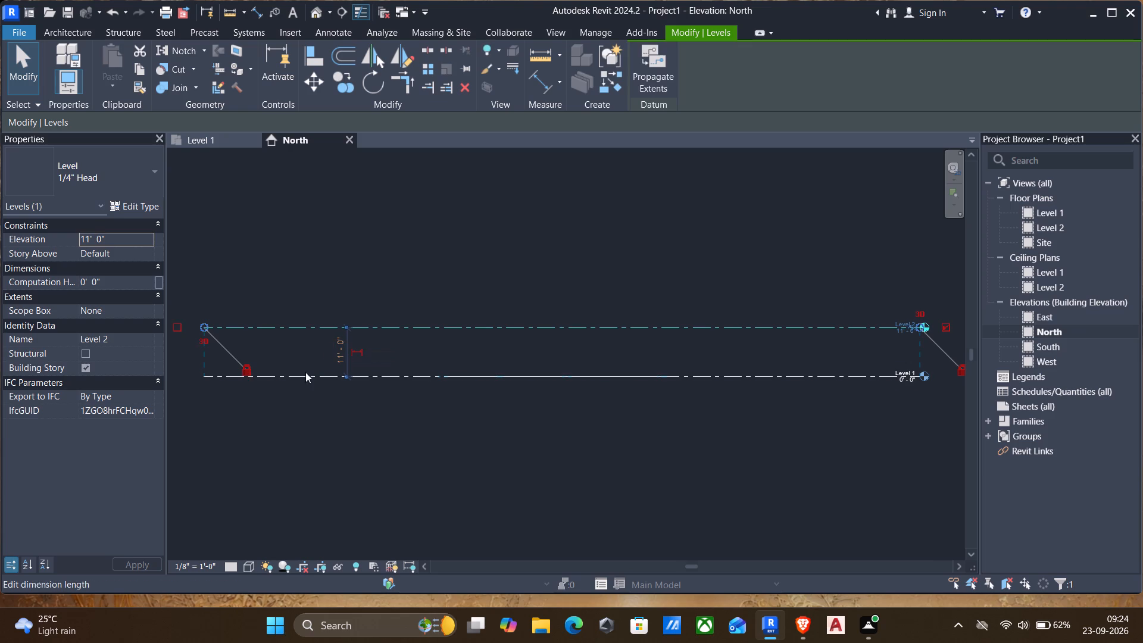
{"action": "key", "text": "Escape"}
Add two levels above Level 2 using an 11' offset, at elevations 22' and 33'.
{"action": "type", "text": "ll"}
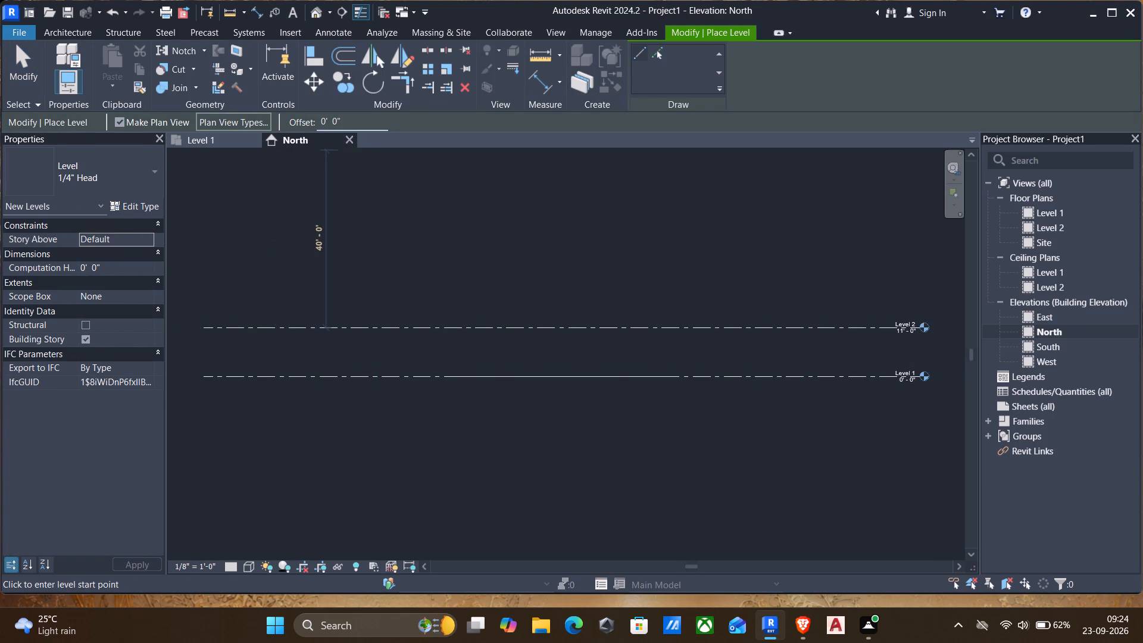
{"action": "left_click_drag", "start_coordinate": [358, 120], "coordinate": [100, 126]}
{"action": "type", "text": "11'"}
{"action": "left_click", "coordinate": [196, 323]}
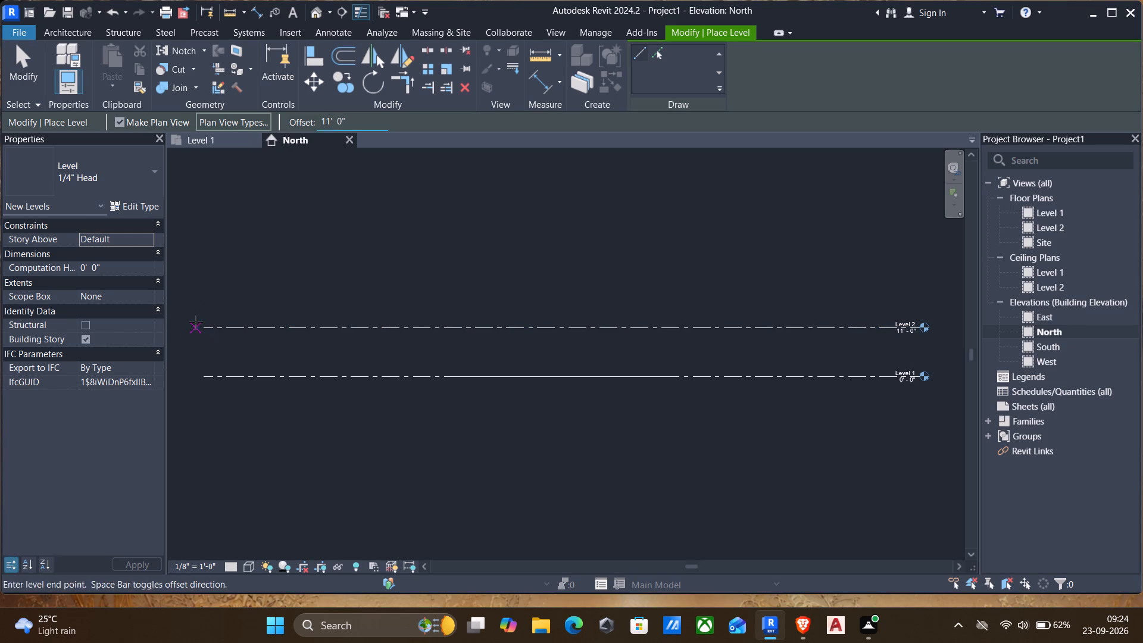
{"action": "left_click", "coordinate": [914, 323]}
{"action": "key", "text": "Escape"}
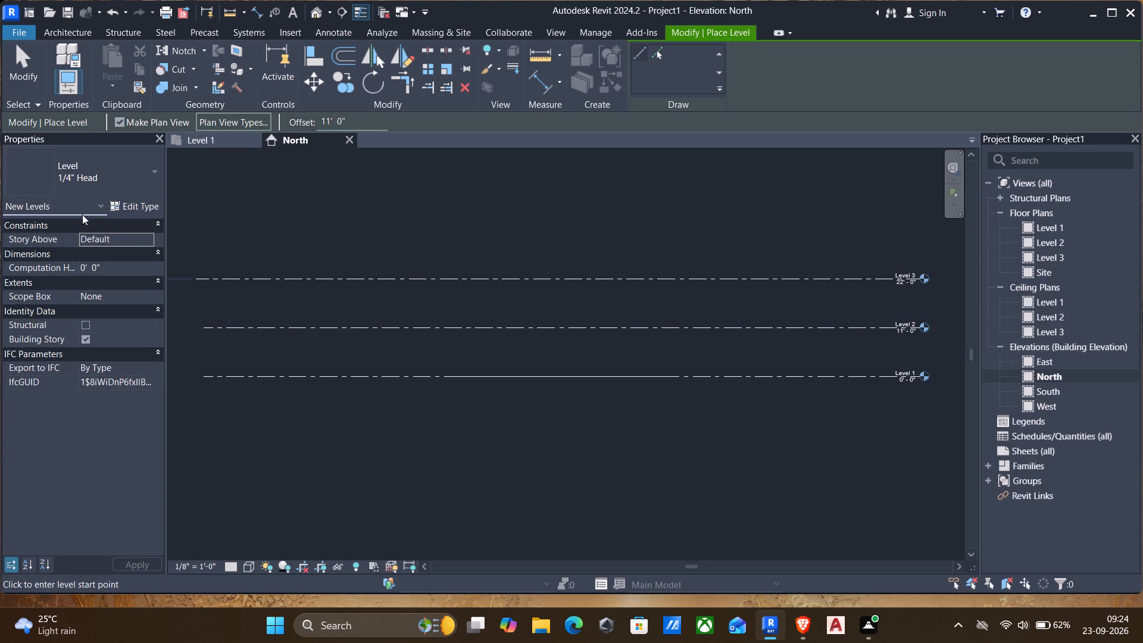
{"action": "left_click", "coordinate": [197, 277]}
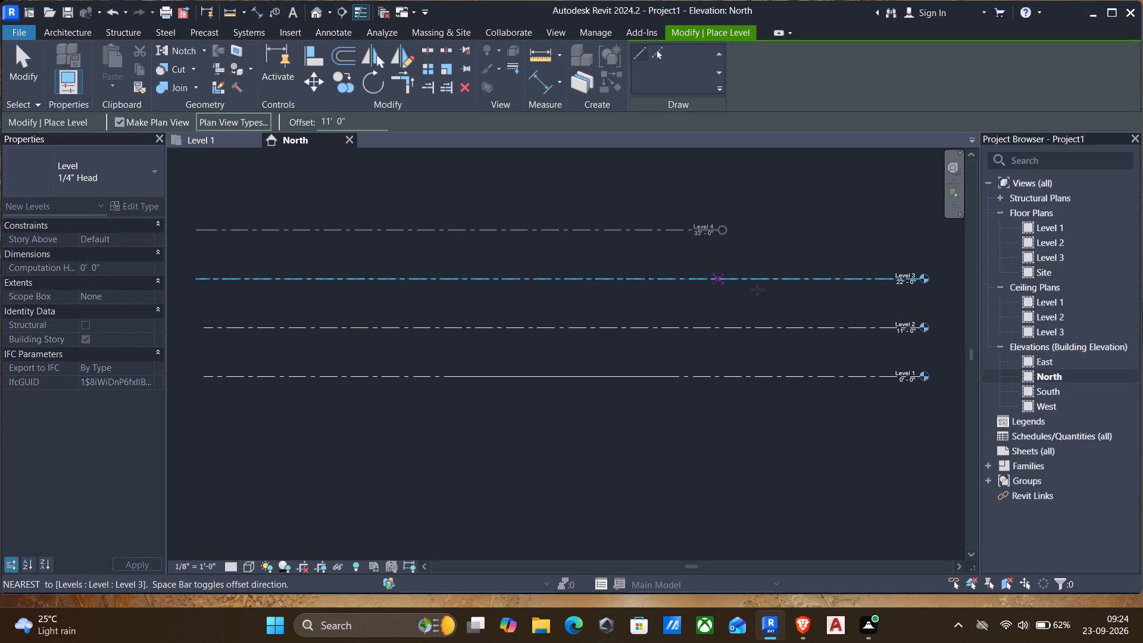
{"action": "left_click", "coordinate": [926, 278]}
{"action": "middle_click_drag", "start_coordinate": [889, 267], "coordinate": [945, 361]}
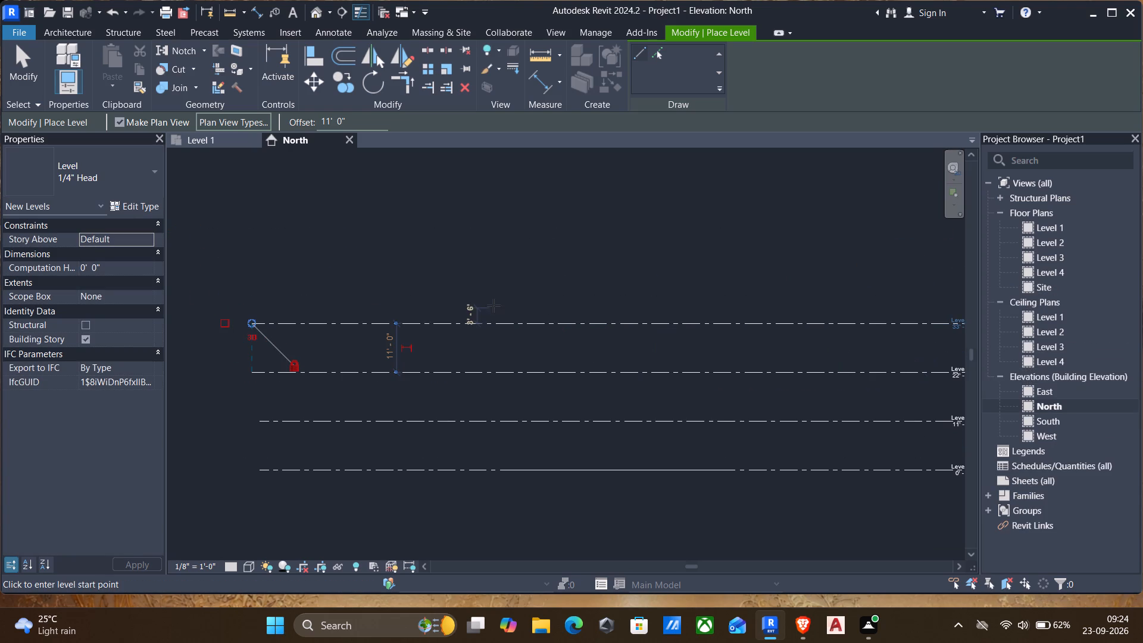
{"action": "key", "text": "Escape"}
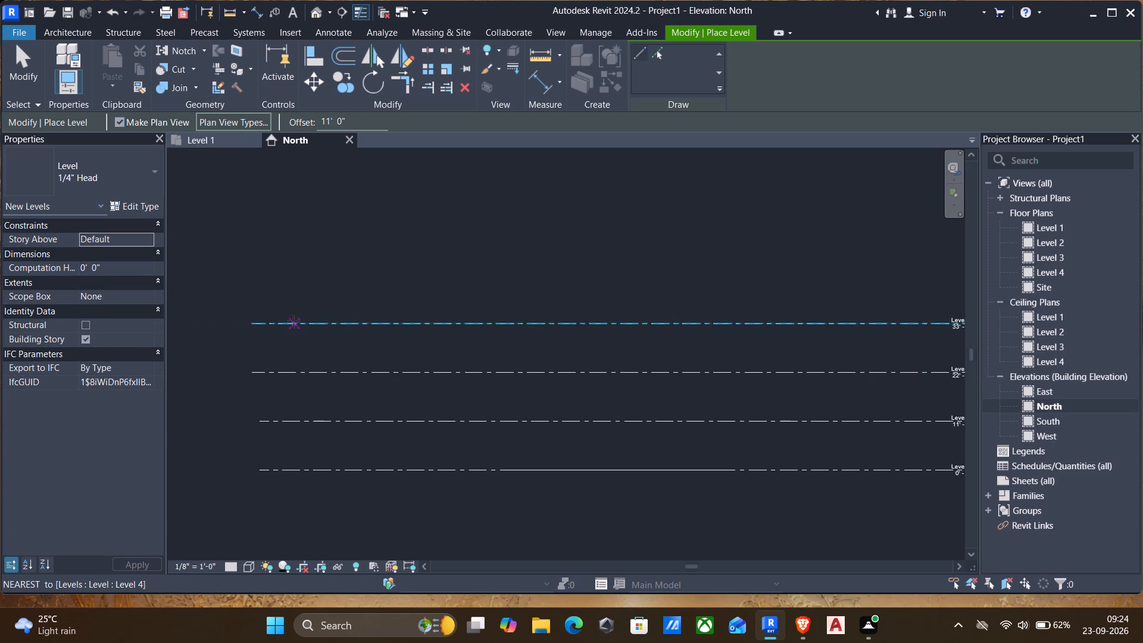
Add two more levels with the 11' offset, one about 12'-6" above the 33' level and another 11' above that.
{"action": "left_click", "coordinate": [260, 317]}
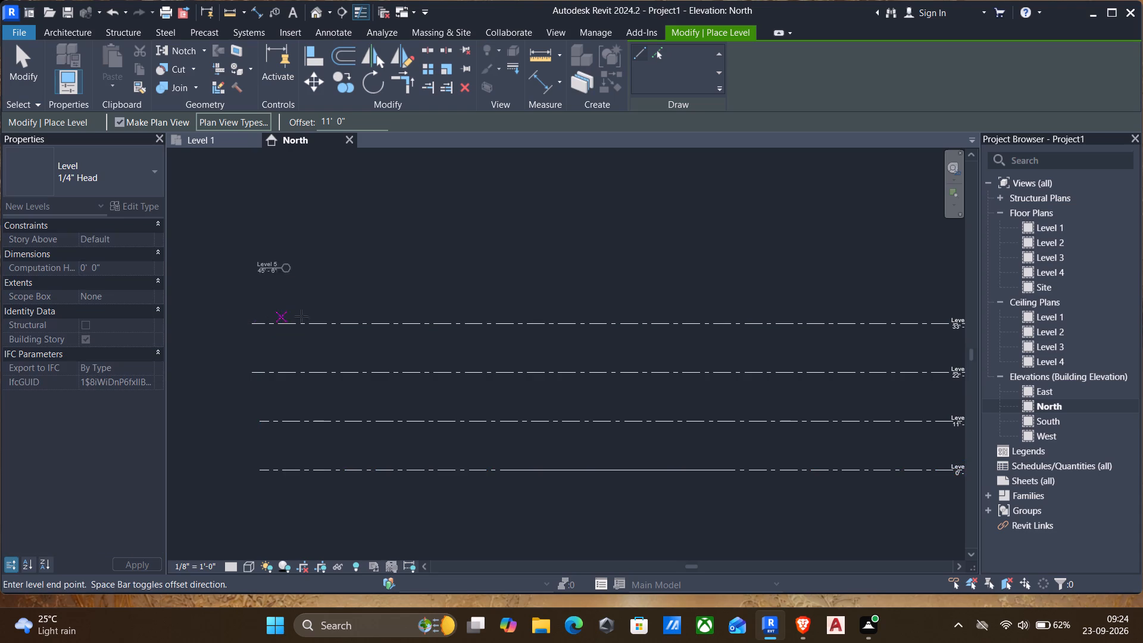
{"action": "scroll", "coordinate": [310, 320], "scroll_direction": "down", "scroll_amount": 2}
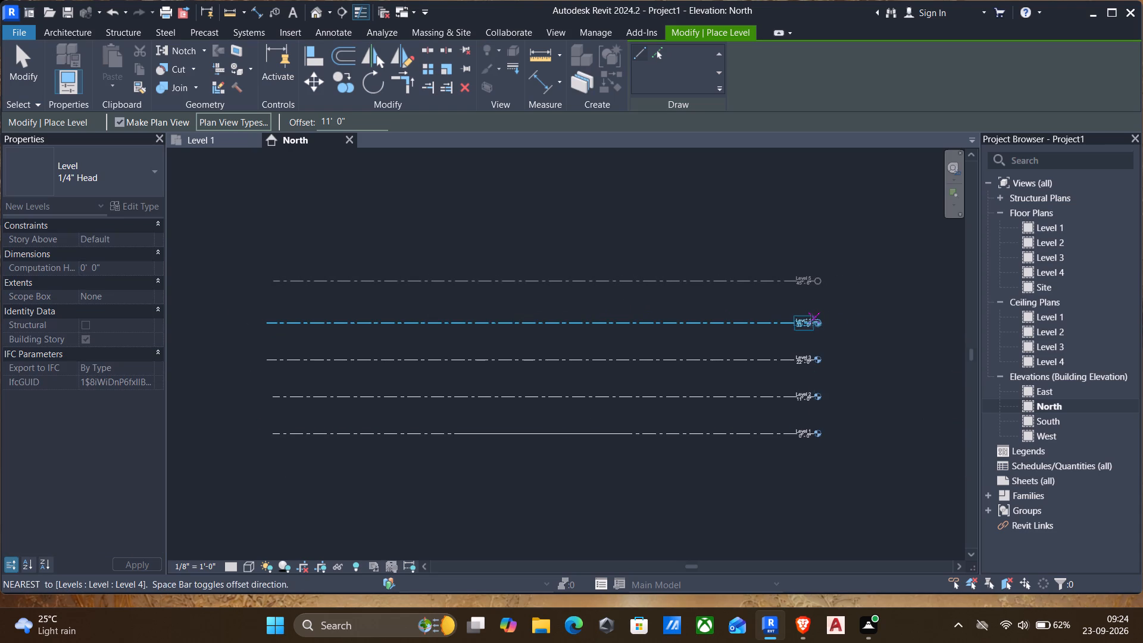
{"action": "left_click", "coordinate": [811, 320]}
{"action": "key", "text": "Escape"}
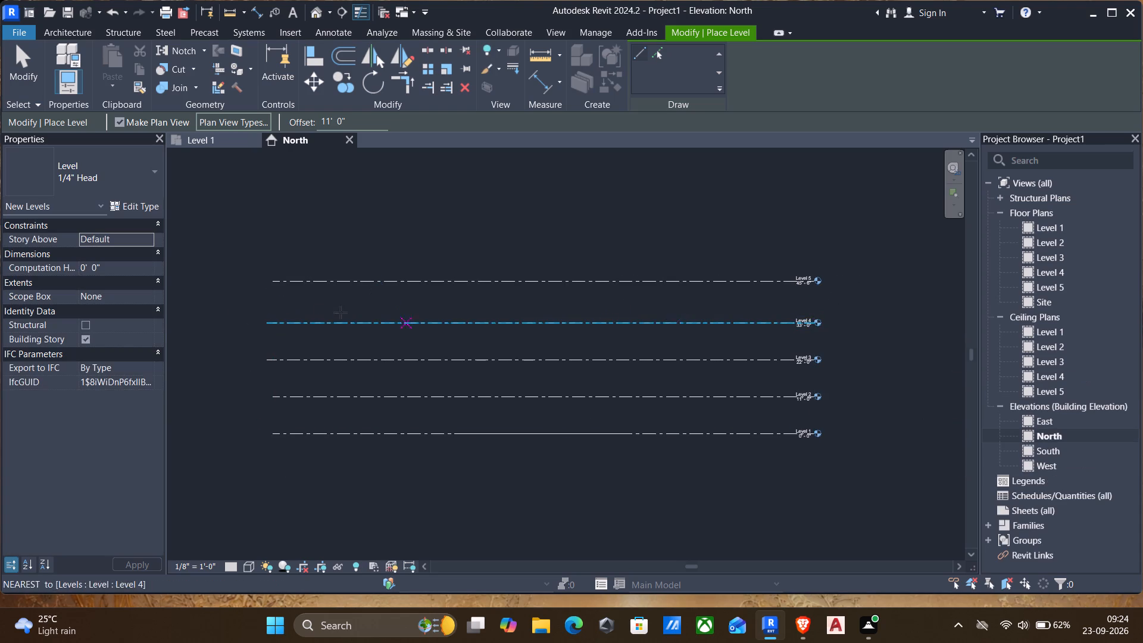
{"action": "left_click", "coordinate": [271, 281]}
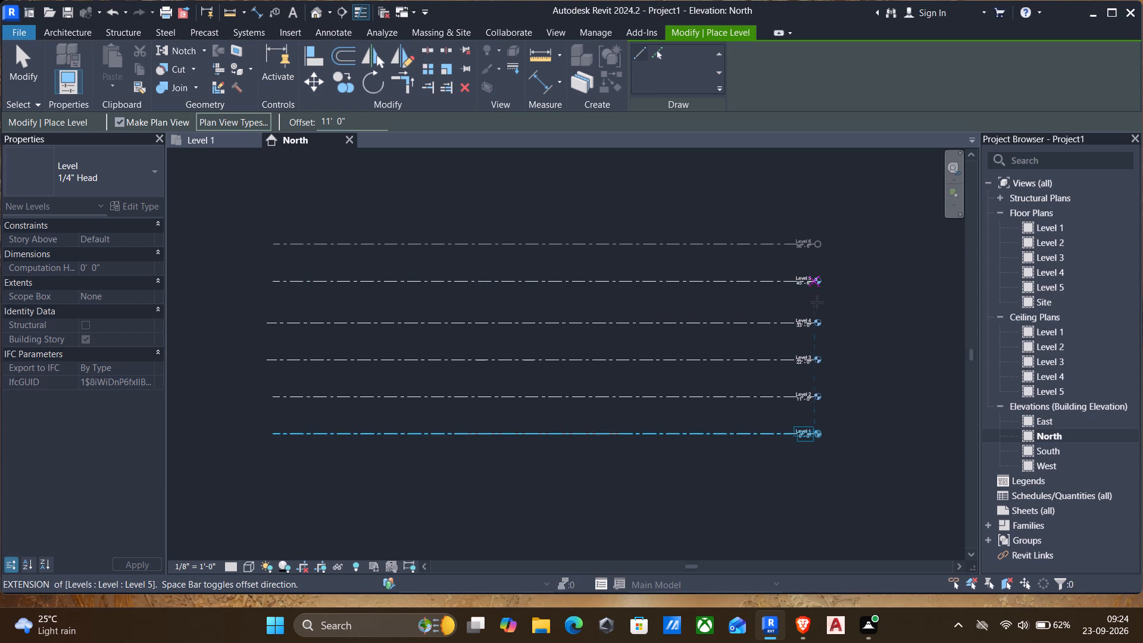
{"action": "left_click", "coordinate": [813, 299]}
{"action": "key", "text": "Escape"}
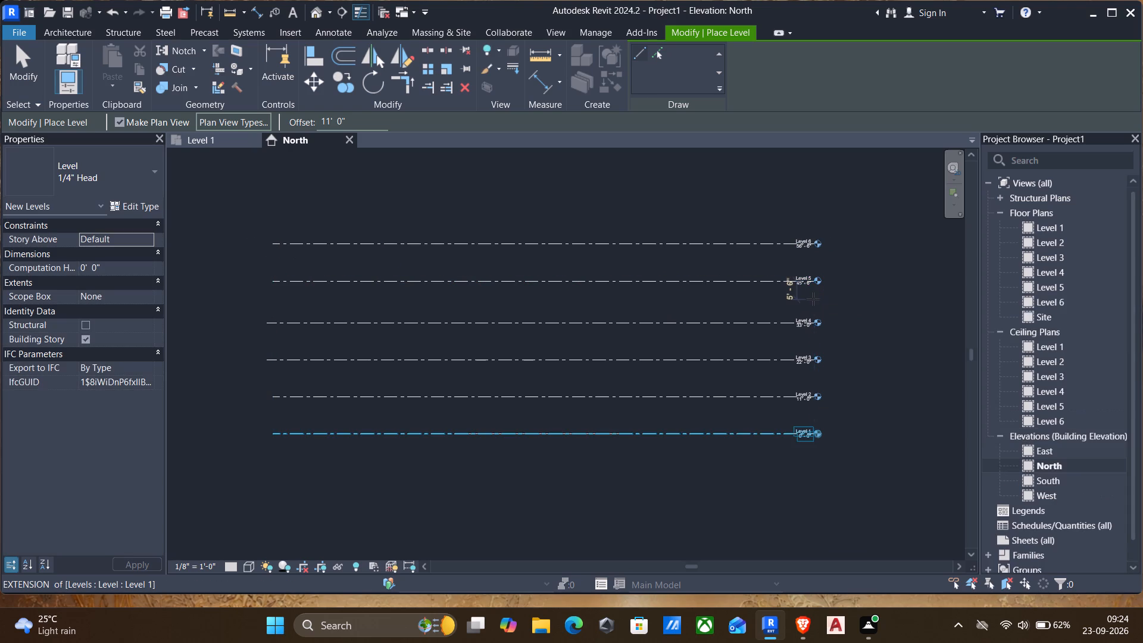
{"action": "key", "text": "Escape"}
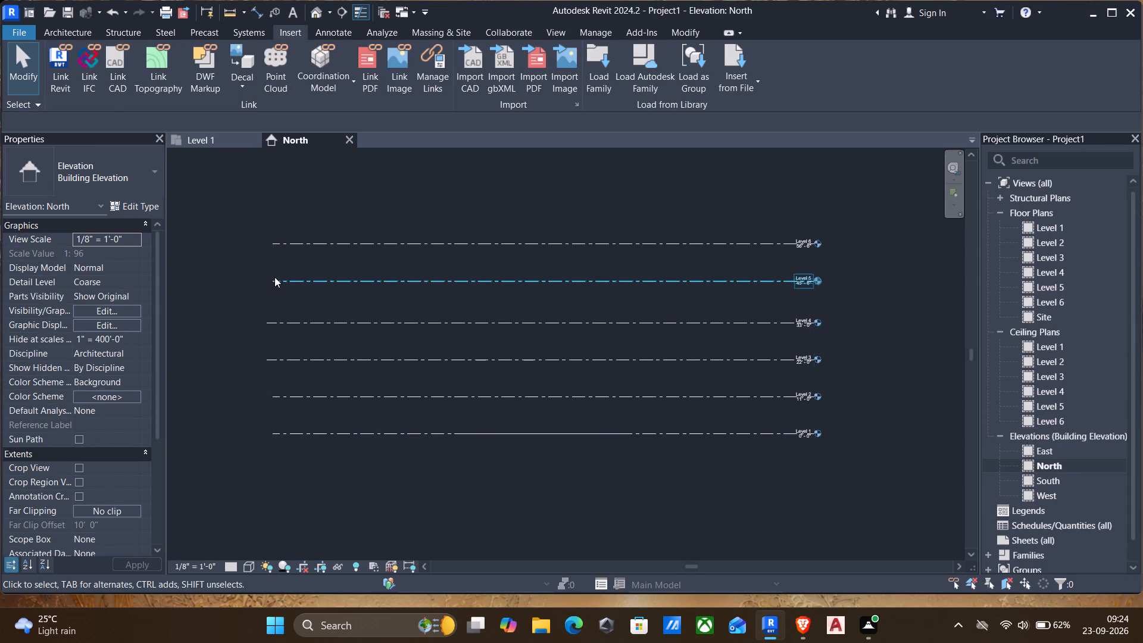
Adjust the start end of the Level 5 line to align the level lines with the longer Level 3 and 4 lines.
{"action": "left_click", "coordinate": [274, 277]}
{"action": "left_click_drag", "start_coordinate": [271, 277], "coordinate": [263, 282]}
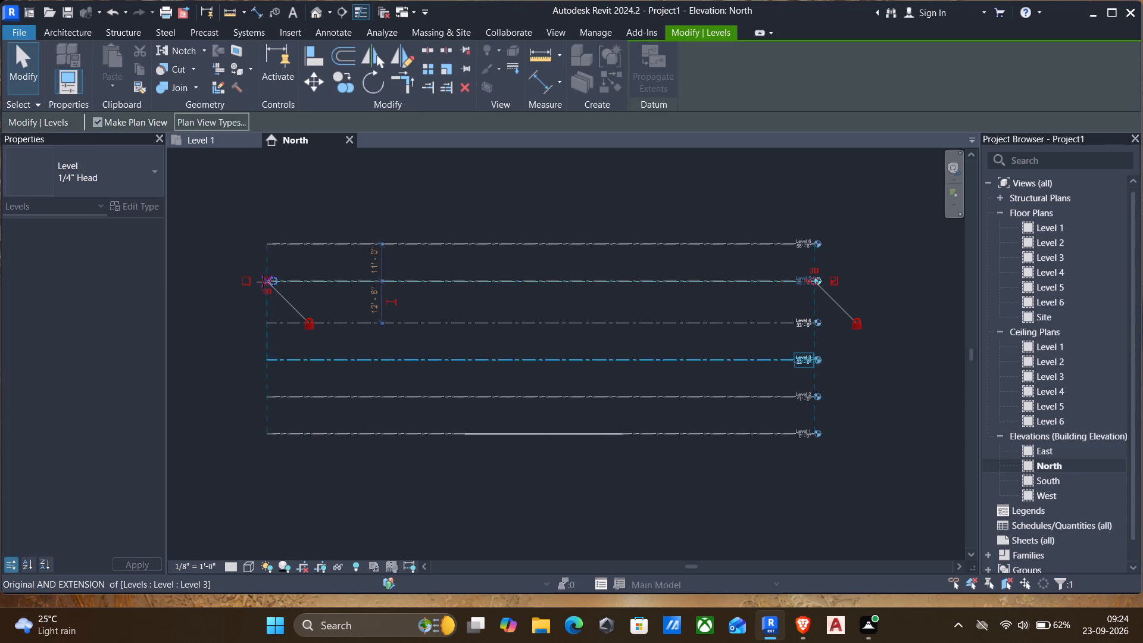
{"action": "left_click_drag", "start_coordinate": [263, 282], "coordinate": [262, 283]}
{"action": "key", "text": "Escape"}
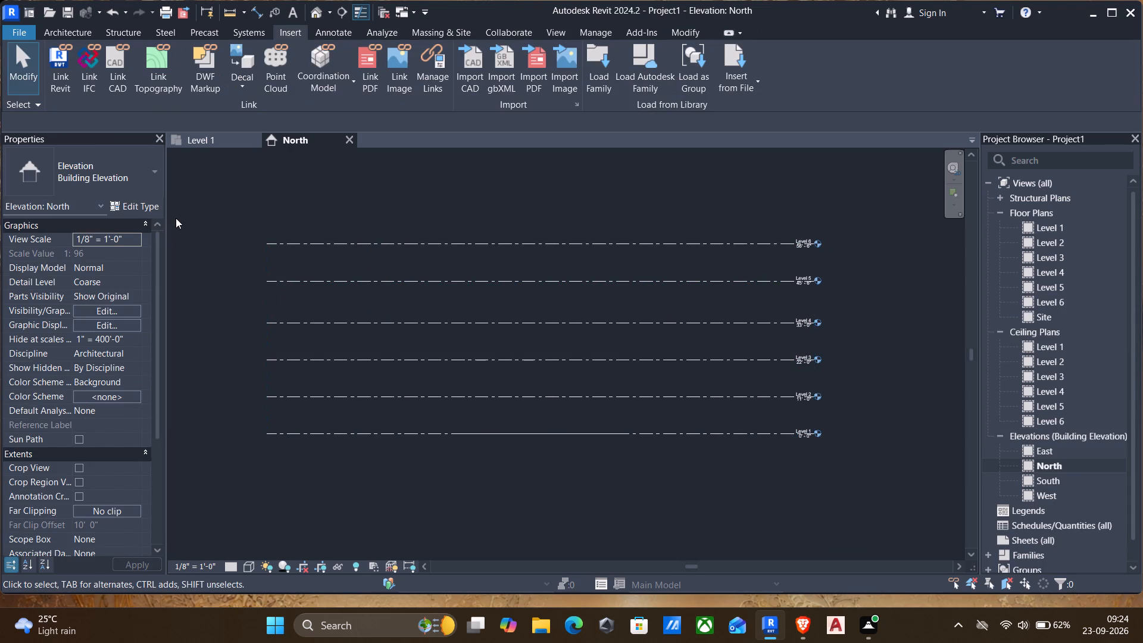
In the Level 1 floor plan, start the Wall command with the wall height constrained up to Level 2.
{"action": "left_click", "coordinate": [218, 140]}
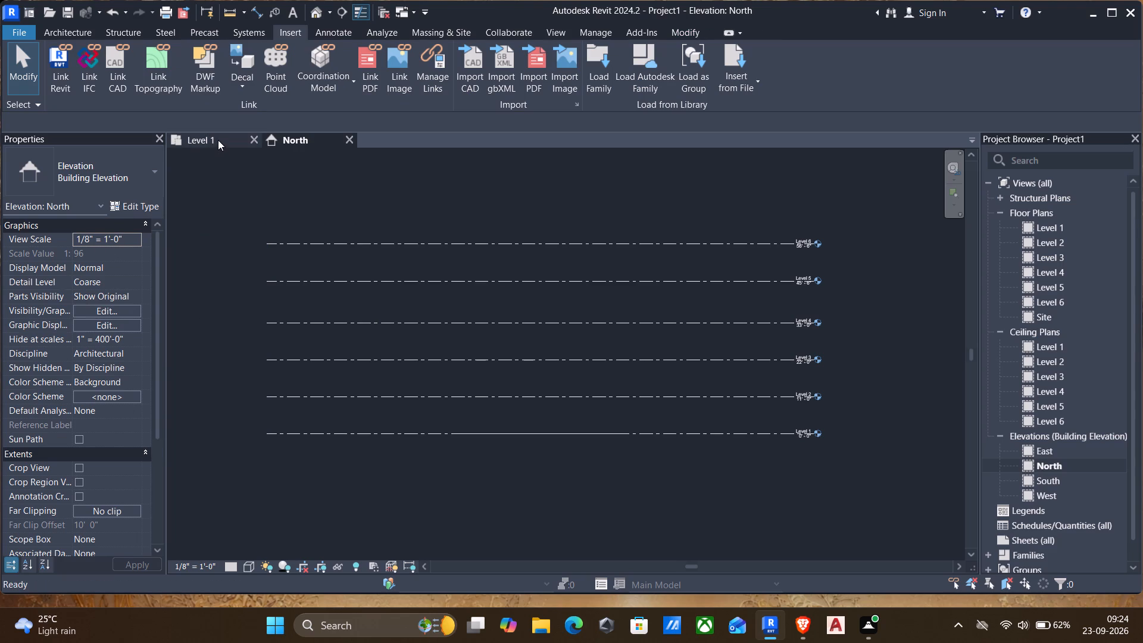
{"action": "type", "text": "wa"}
{"action": "left_click", "coordinate": [187, 121]}
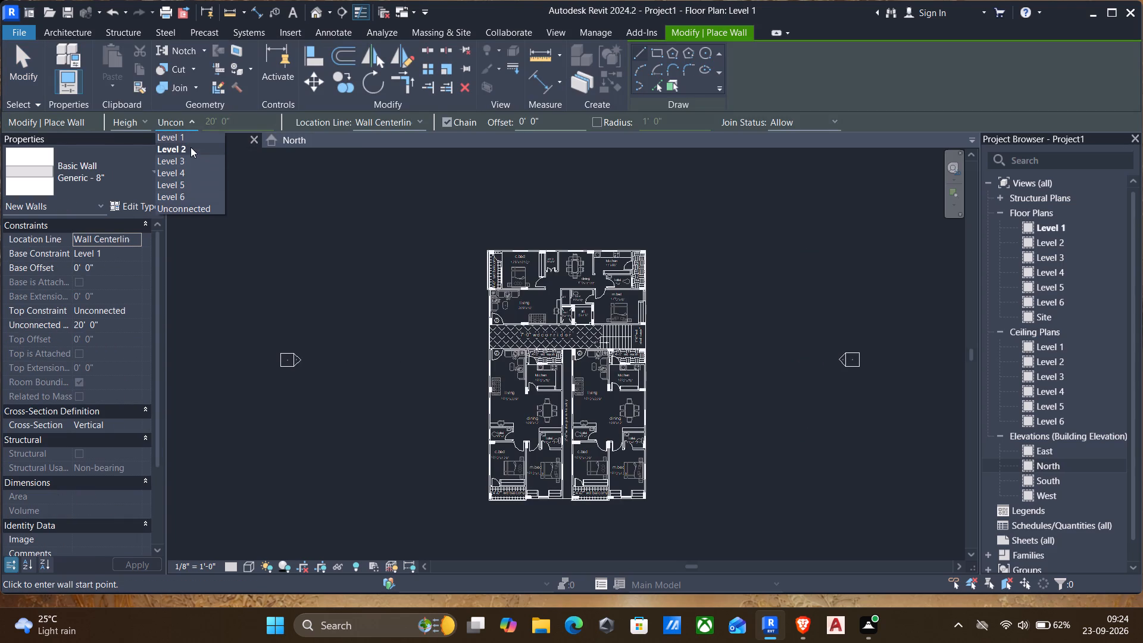
{"action": "left_click", "coordinate": [183, 146]}
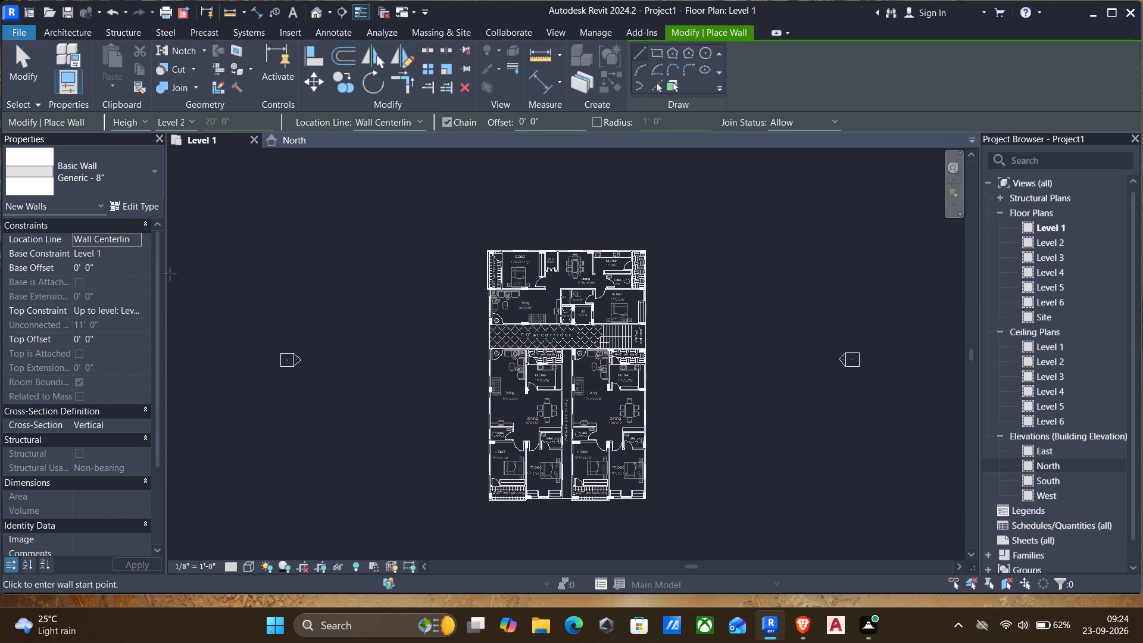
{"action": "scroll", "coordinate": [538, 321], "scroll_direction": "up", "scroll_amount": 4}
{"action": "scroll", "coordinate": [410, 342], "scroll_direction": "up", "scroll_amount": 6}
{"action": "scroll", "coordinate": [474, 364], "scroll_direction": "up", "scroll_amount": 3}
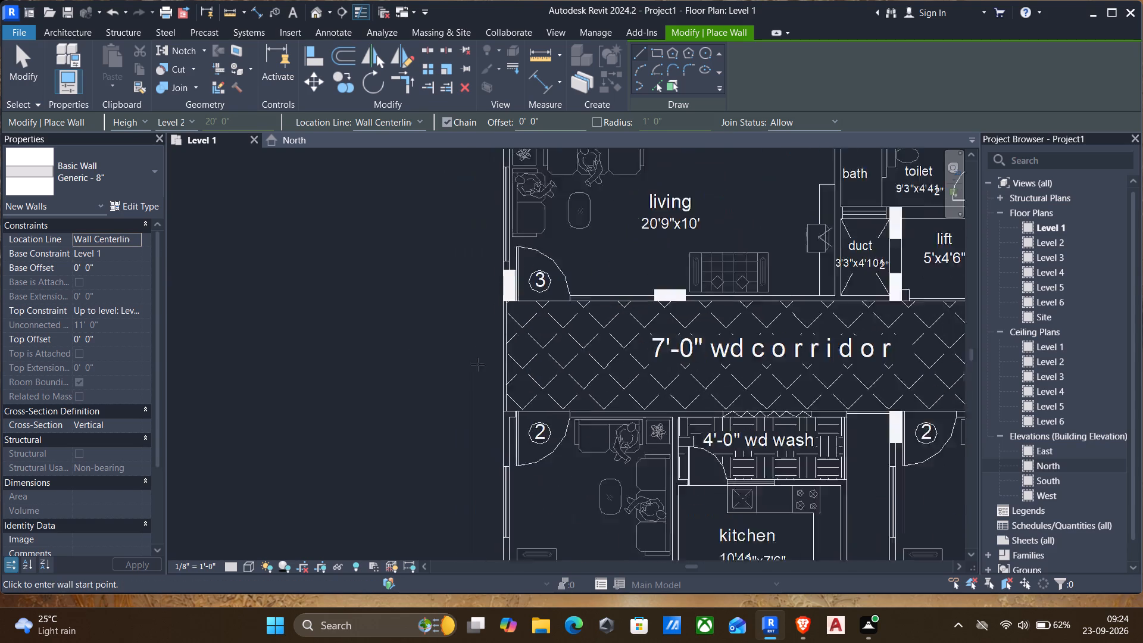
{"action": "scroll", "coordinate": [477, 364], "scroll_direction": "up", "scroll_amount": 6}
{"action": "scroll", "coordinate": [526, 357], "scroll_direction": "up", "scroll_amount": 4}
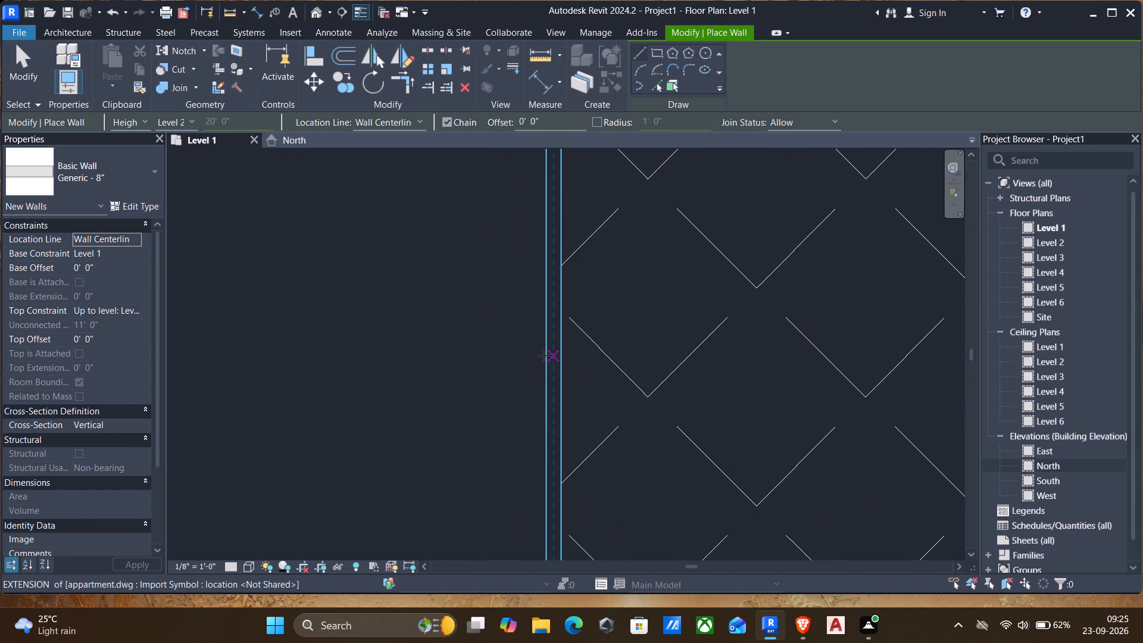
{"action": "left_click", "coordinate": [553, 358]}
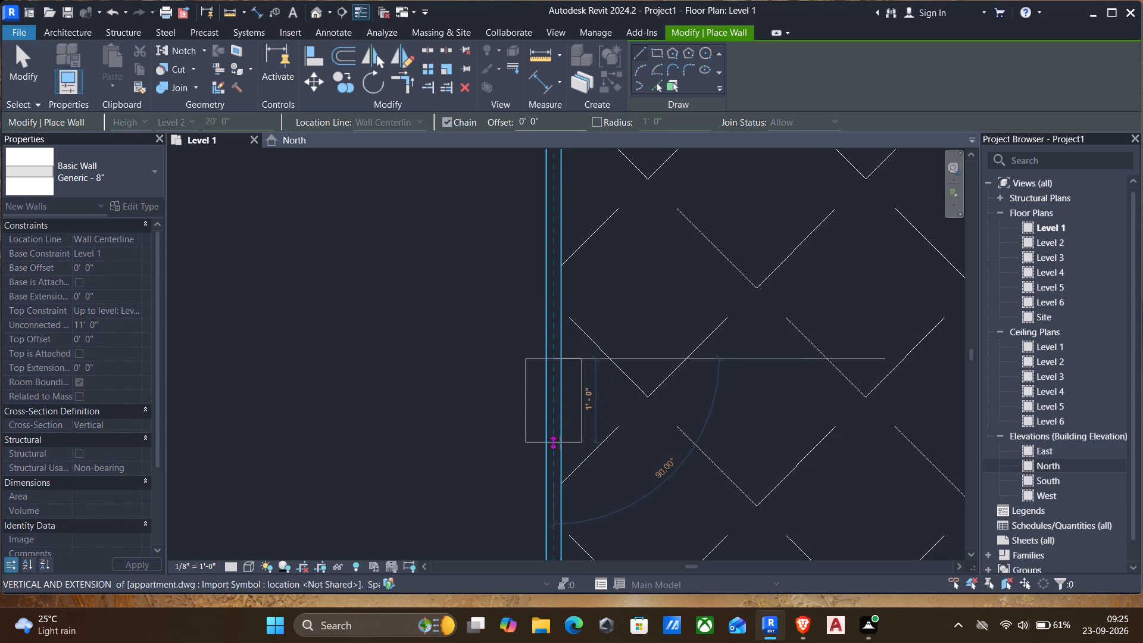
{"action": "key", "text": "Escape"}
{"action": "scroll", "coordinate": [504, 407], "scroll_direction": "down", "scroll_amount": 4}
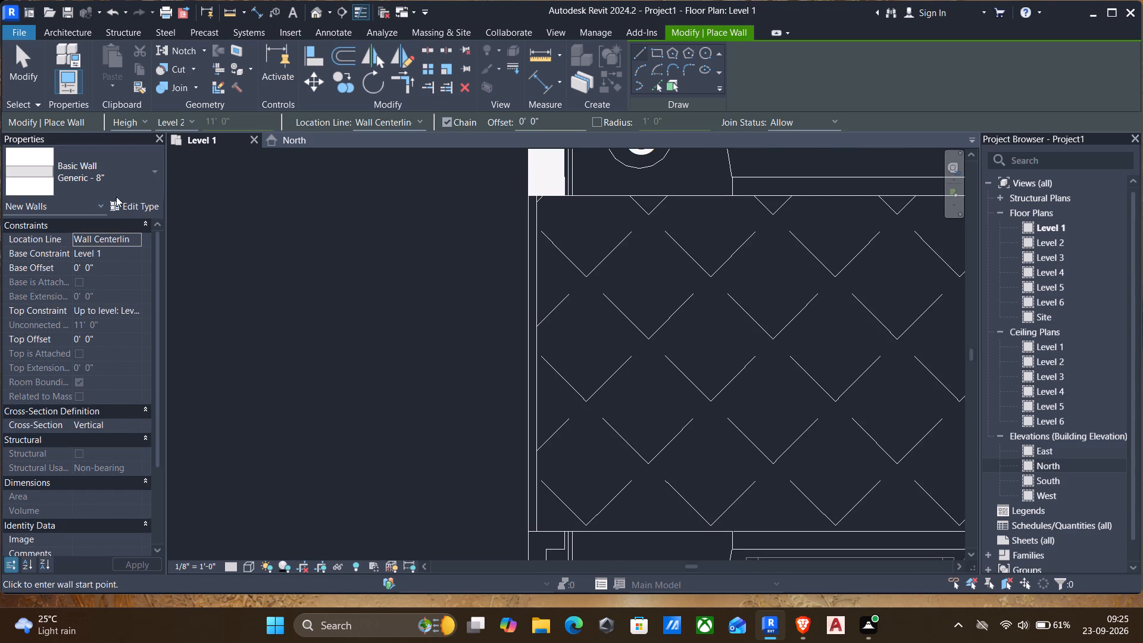
Open the type properties of the Generic - 8" basic wall.
{"action": "left_click", "coordinate": [142, 205]}
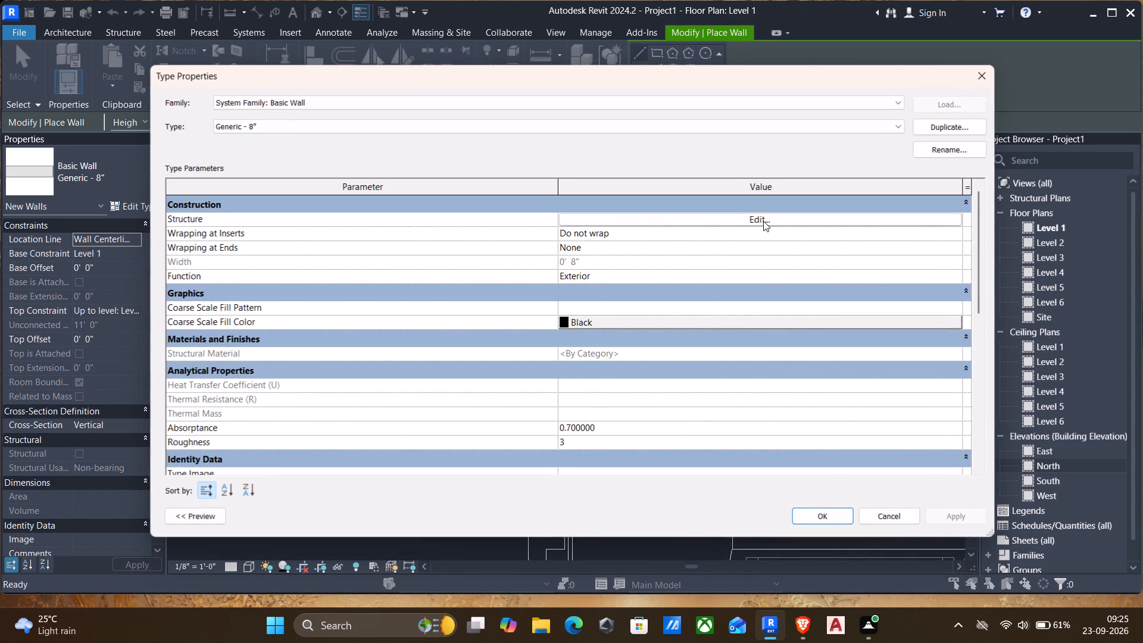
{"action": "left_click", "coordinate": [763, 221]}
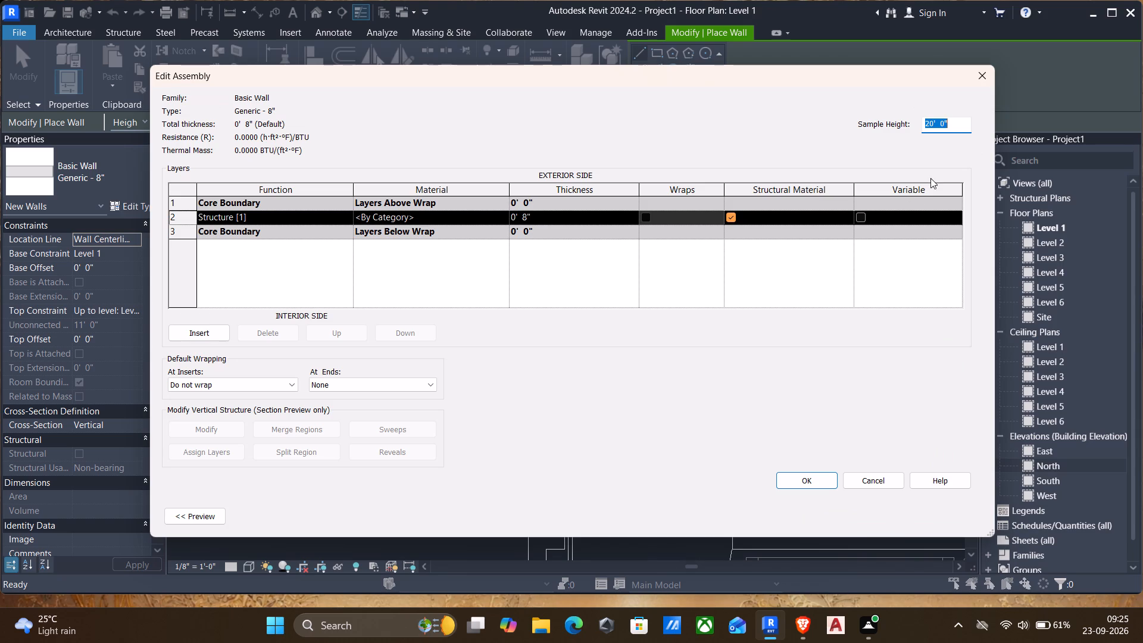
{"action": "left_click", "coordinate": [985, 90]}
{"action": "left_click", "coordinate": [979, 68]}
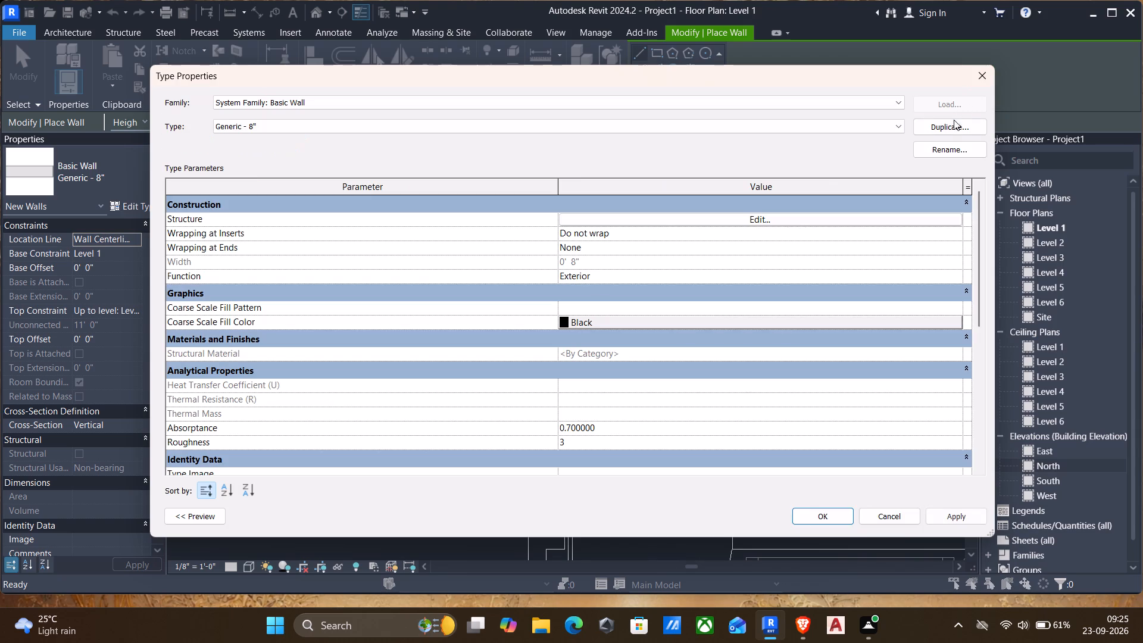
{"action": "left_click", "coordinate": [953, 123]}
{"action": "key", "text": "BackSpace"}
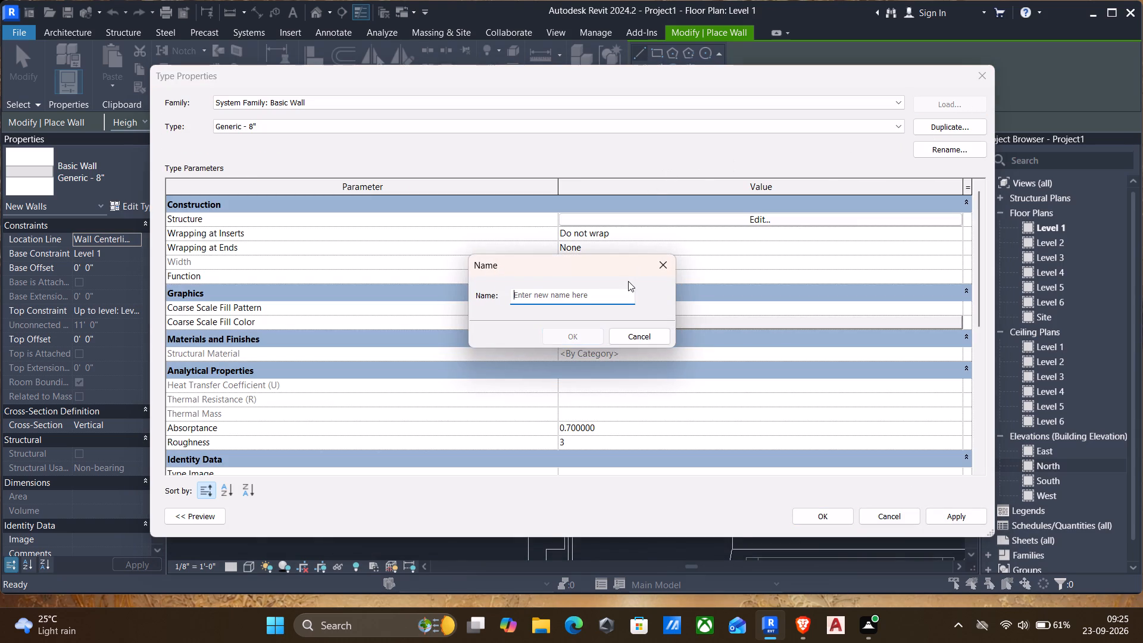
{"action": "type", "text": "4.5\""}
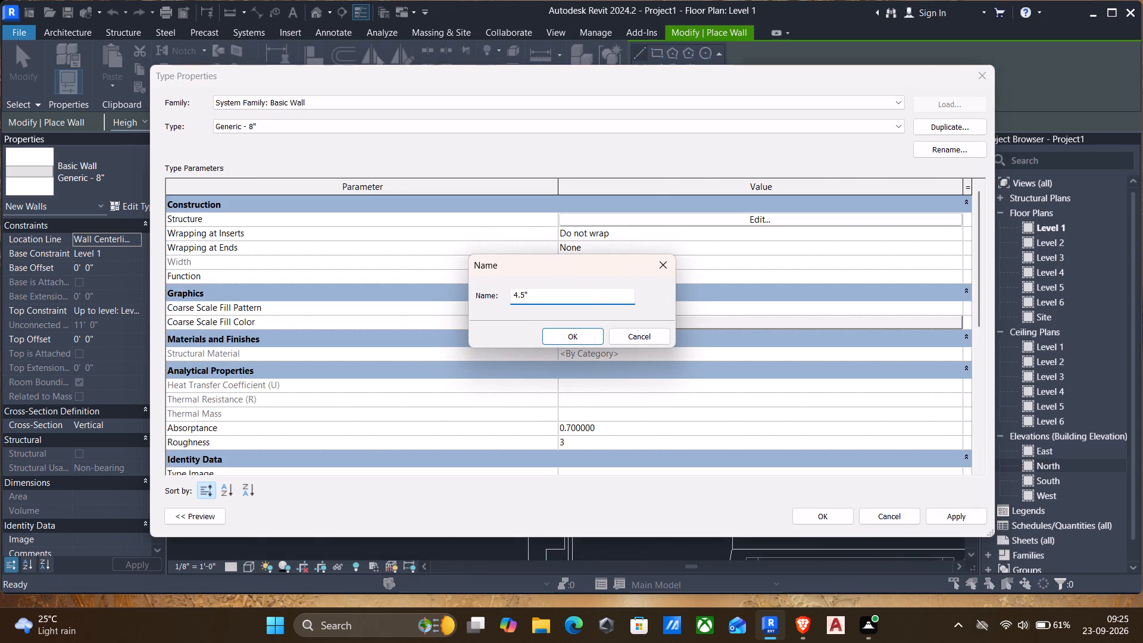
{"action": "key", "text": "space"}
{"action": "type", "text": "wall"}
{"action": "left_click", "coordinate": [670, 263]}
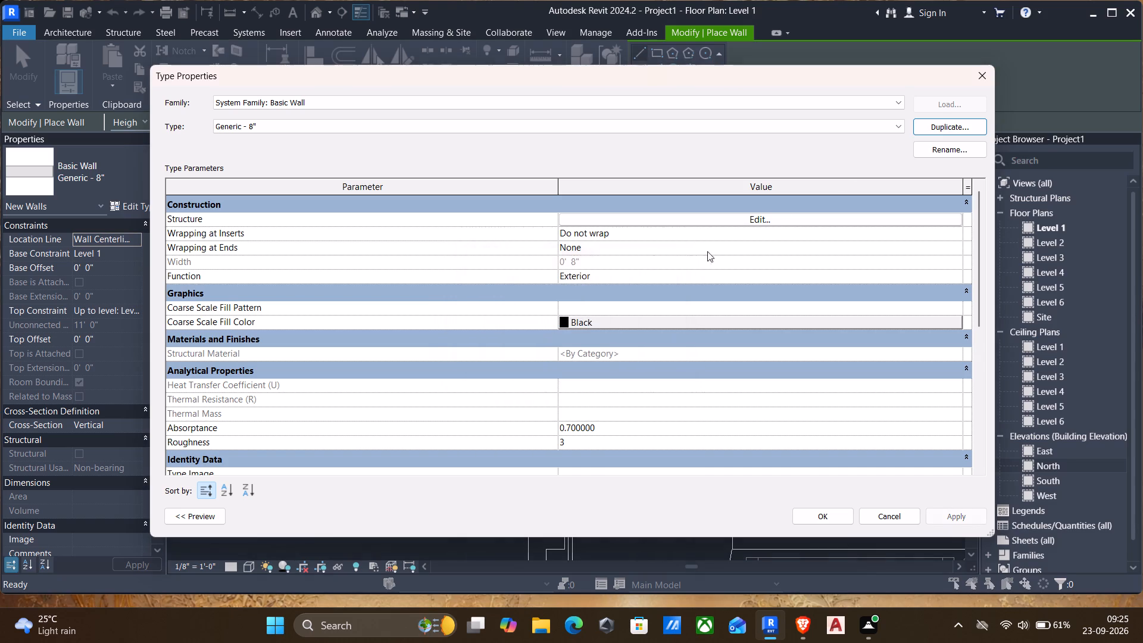
Duplicate the Generic - 8" wall type as 9" wall and set its structure layer thickness to 9".
{"action": "left_click", "coordinate": [961, 126]}
{"action": "key", "text": "BackSpace"}
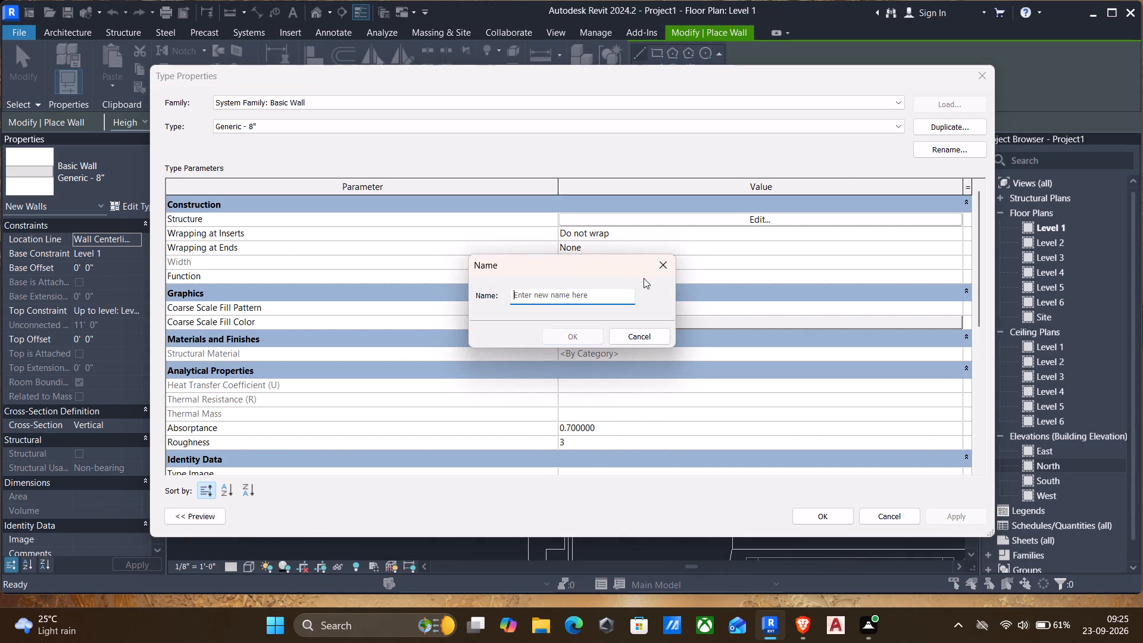
{"action": "type", "text": "9\" wall"}
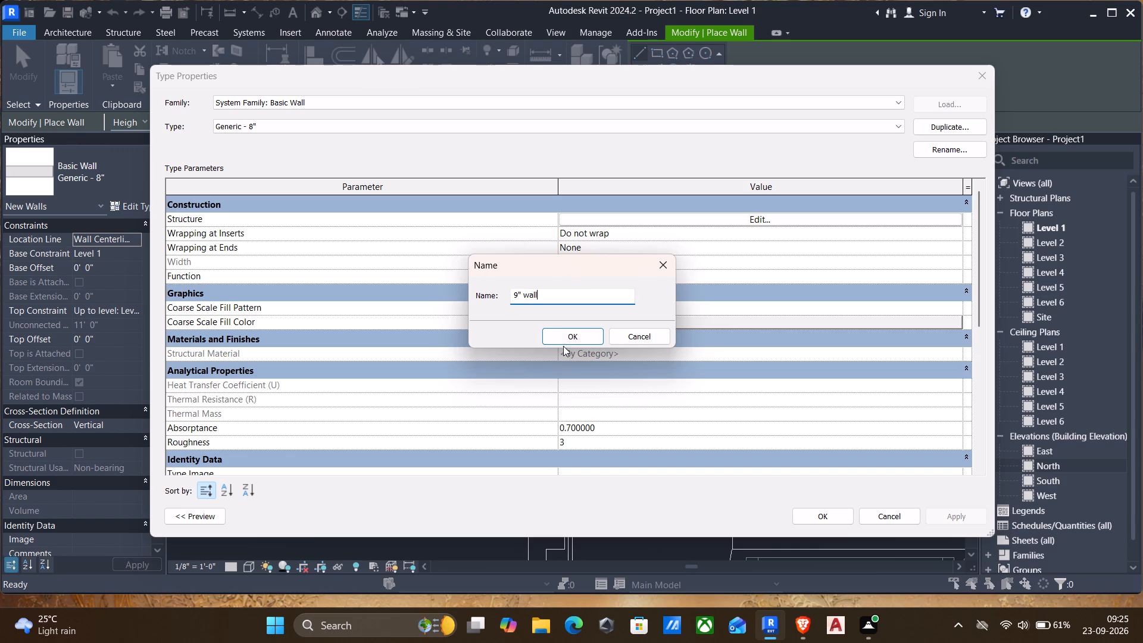
{"action": "left_click", "coordinate": [561, 335]}
{"action": "left_click", "coordinate": [759, 220]}
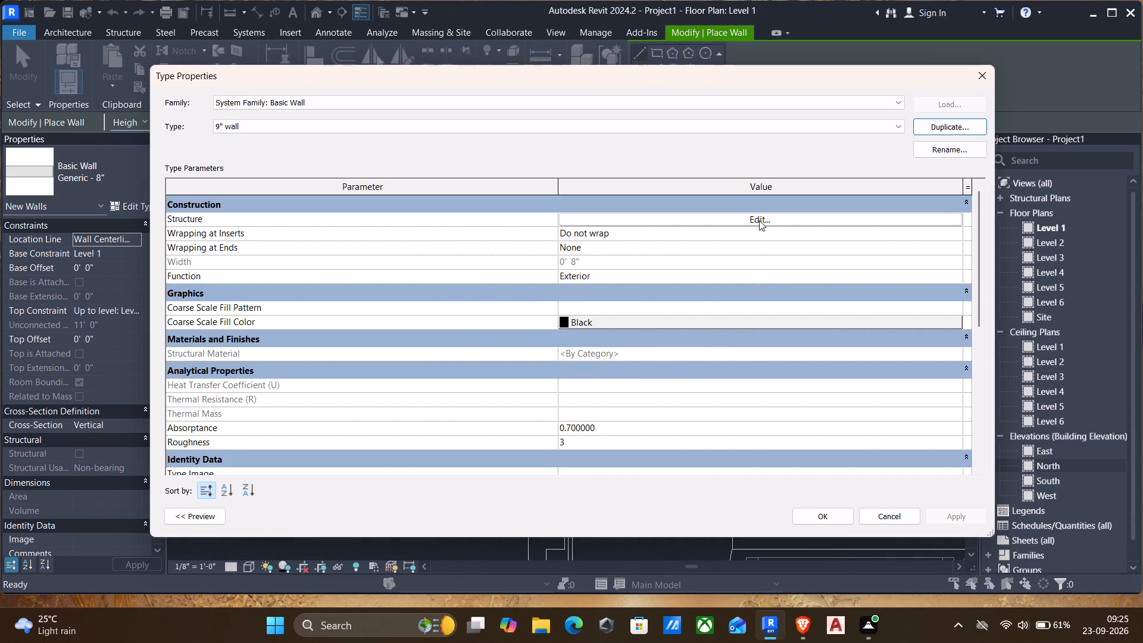
{"action": "left_click", "coordinate": [548, 214]}
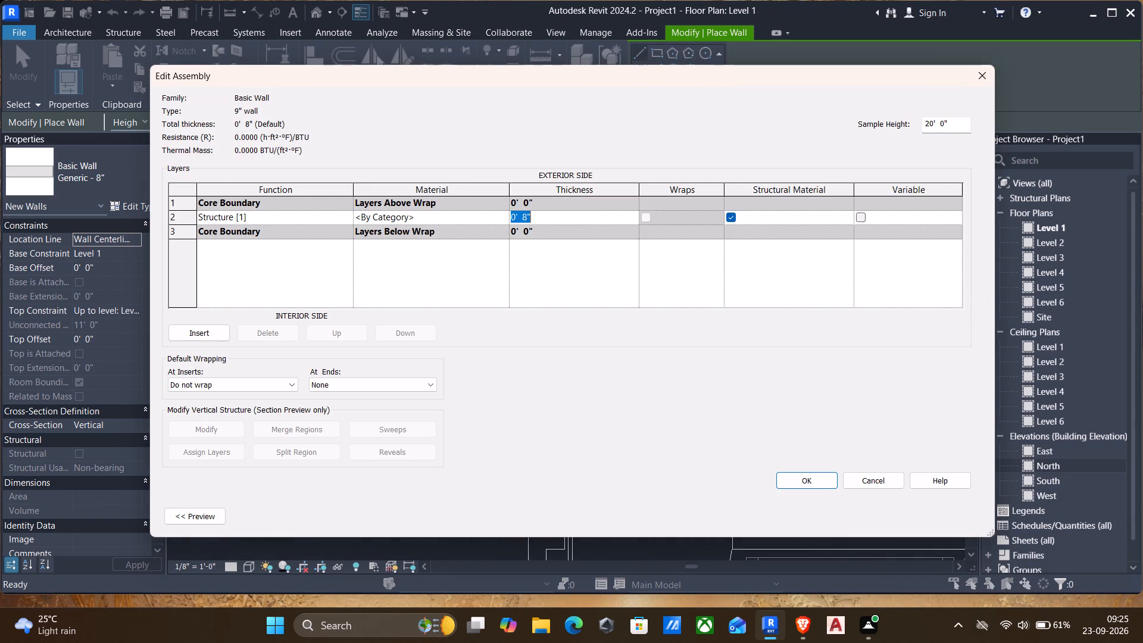
{"action": "key", "text": "BackSpace"}
{"action": "type", "text": "9\""}
{"action": "key", "text": "Return"}
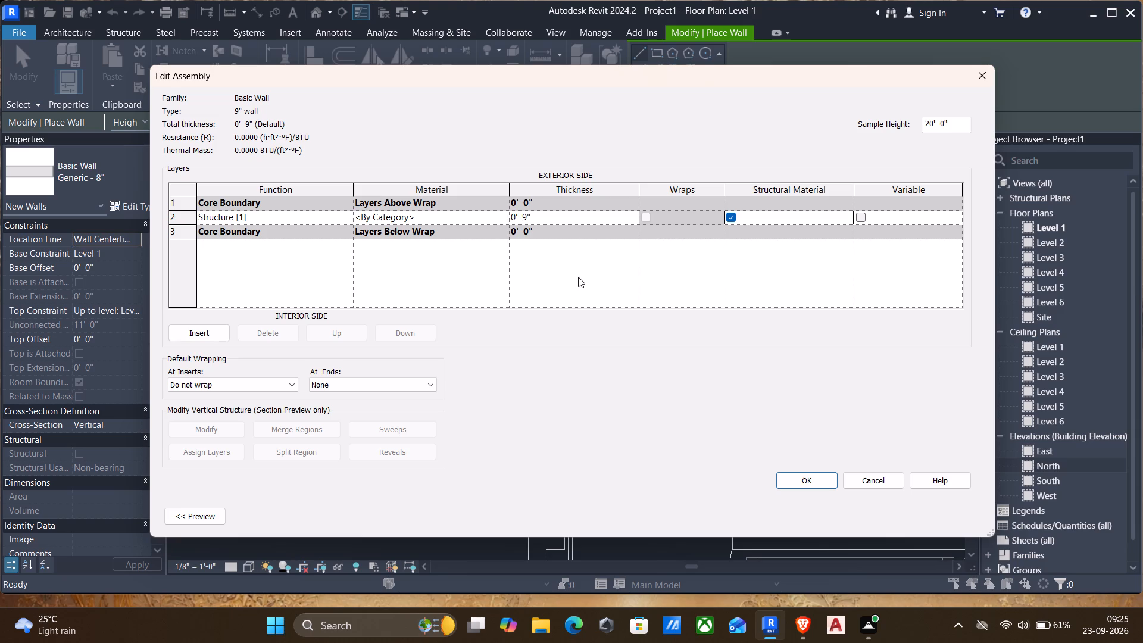
{"action": "left_click", "coordinate": [789, 480]}
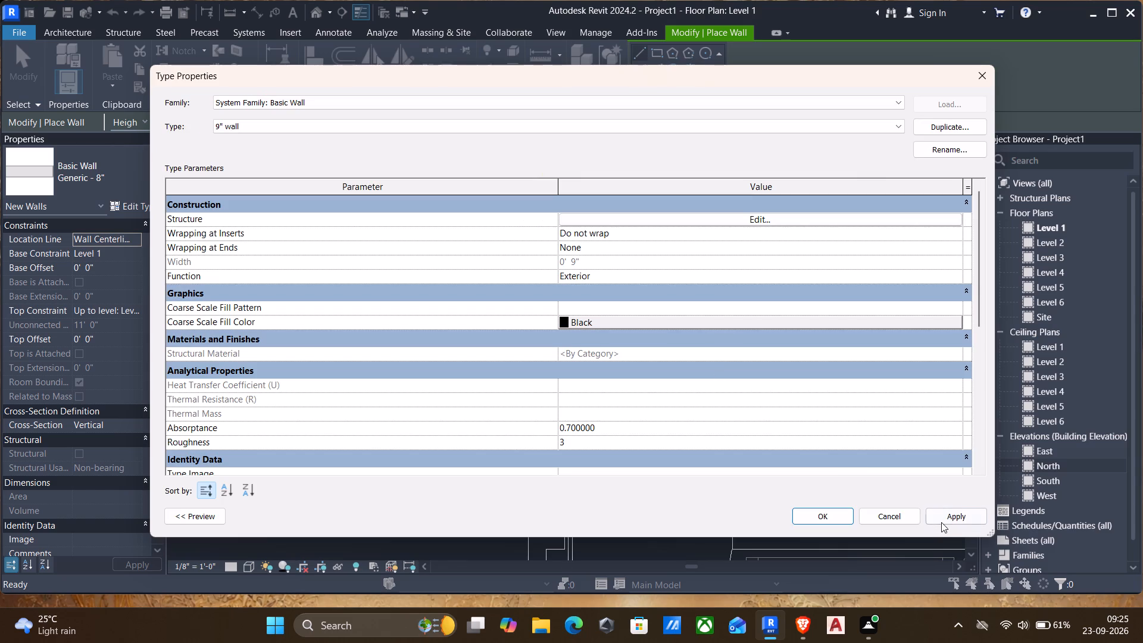
{"action": "left_click", "coordinate": [943, 520]}
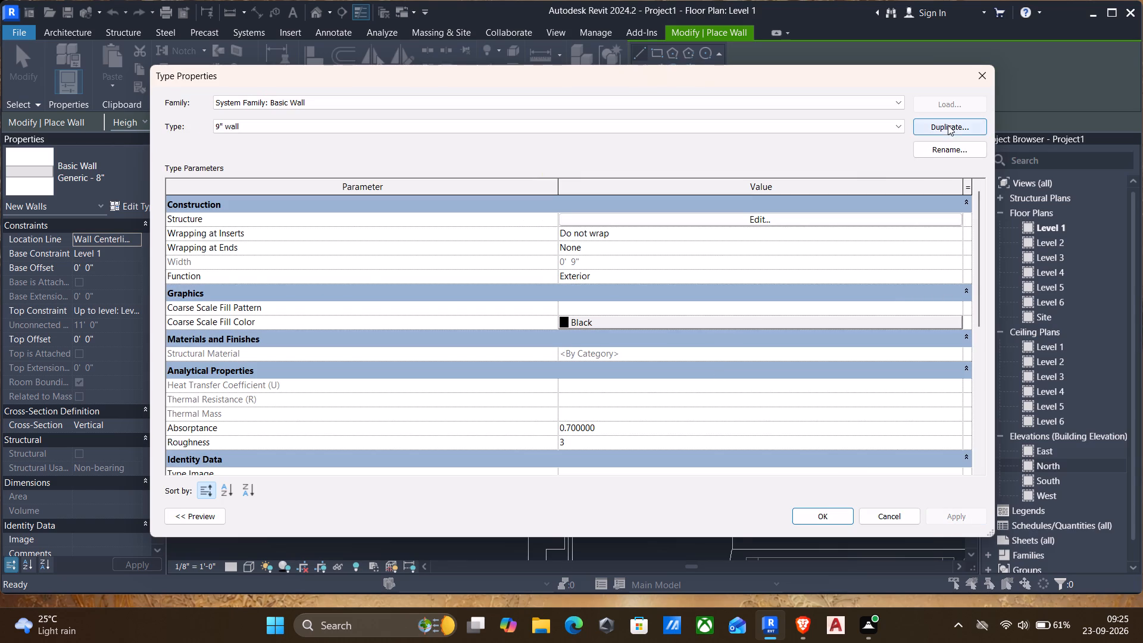
Duplicate the 9" wall type as 4.5" wall, set its structure thickness to 4.5", and make it the active wall type.
{"action": "left_click", "coordinate": [948, 125]}
{"action": "key", "text": "BackSpace"}
{"action": "key", "text": "4"}
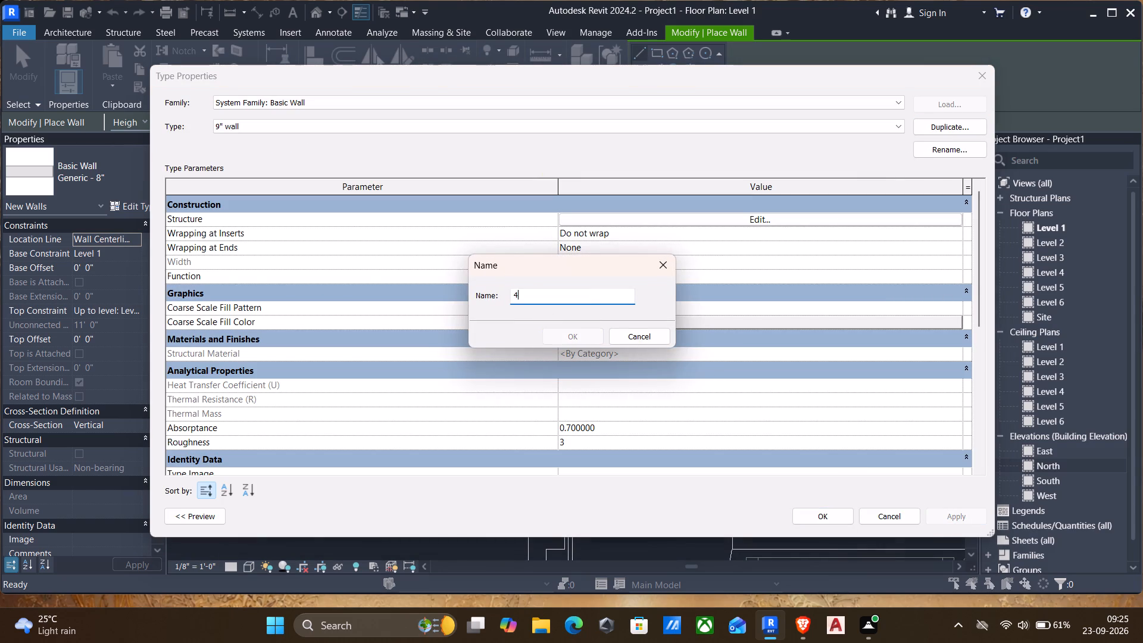
{"action": "key", "text": "period"}
{"action": "type", "text": "5\""}
{"action": "key", "text": "space"}
{"action": "type", "text": "wall"}
{"action": "left_click", "coordinate": [561, 338]}
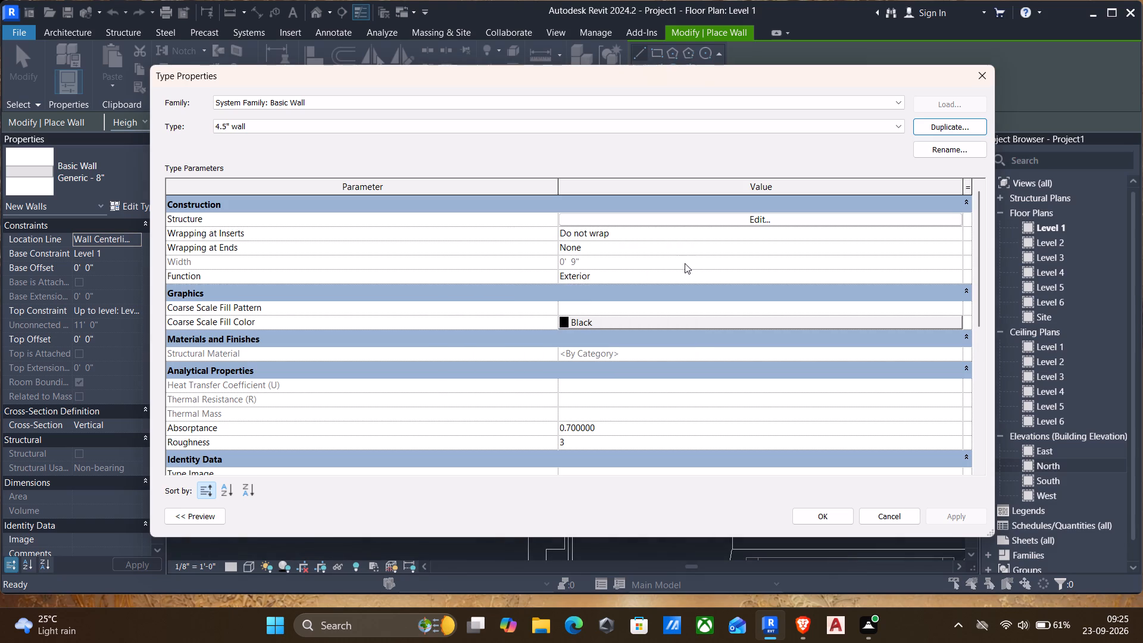
{"action": "left_click", "coordinate": [752, 214]}
{"action": "left_click", "coordinate": [555, 216]}
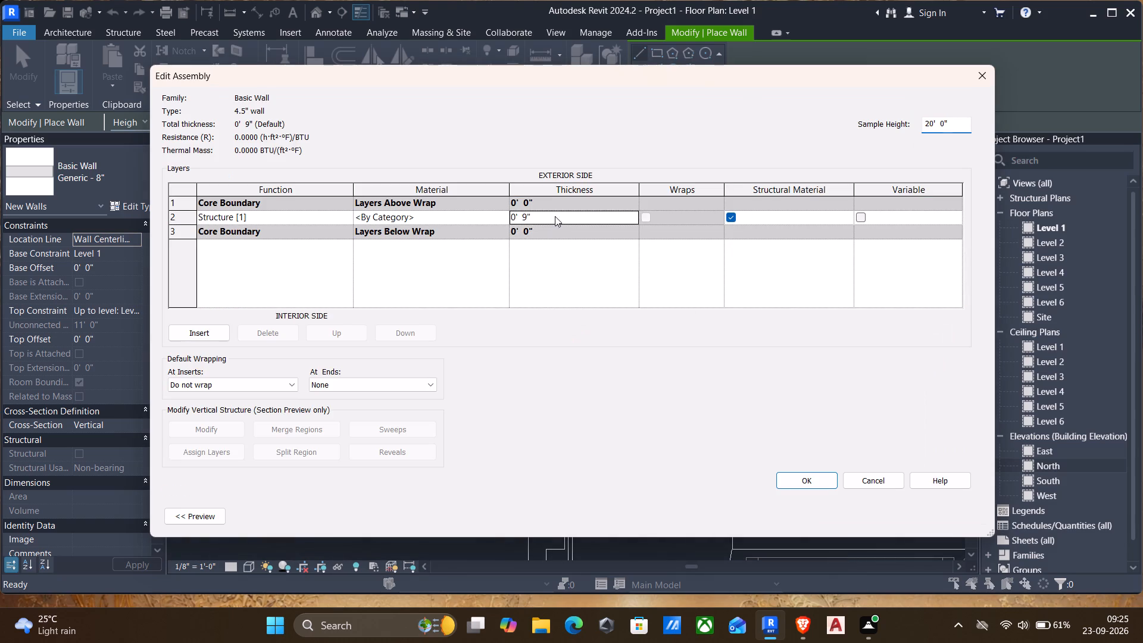
{"action": "type", "text": "4.5\""}
{"action": "key", "text": "Return"}
{"action": "left_click", "coordinate": [804, 479]}
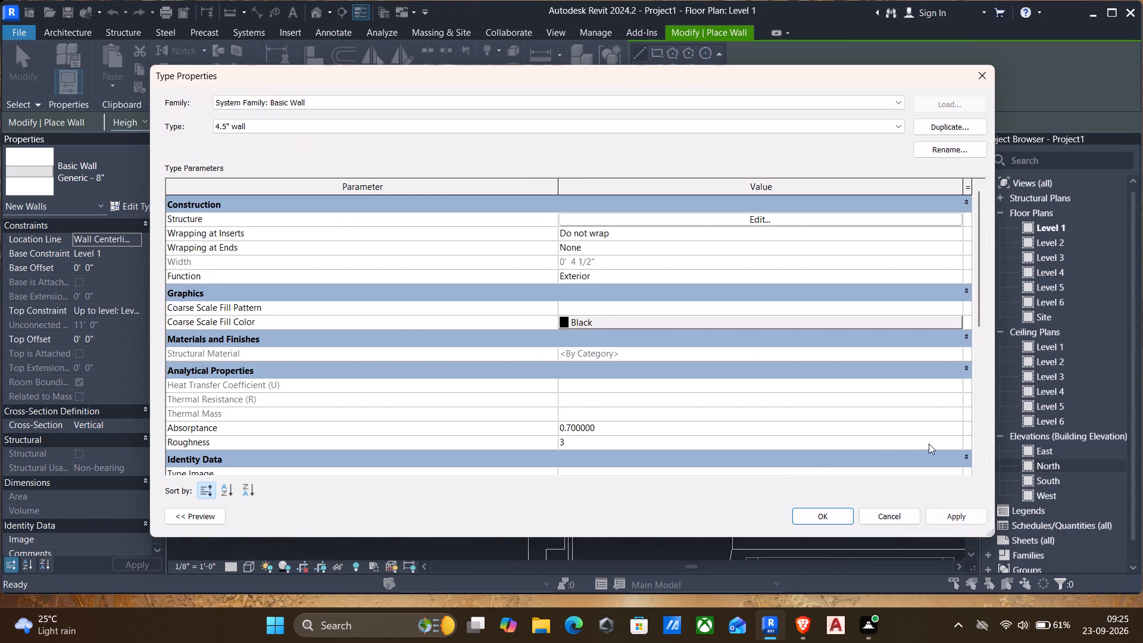
{"action": "left_click", "coordinate": [966, 514]}
{"action": "left_click", "coordinate": [802, 514]}
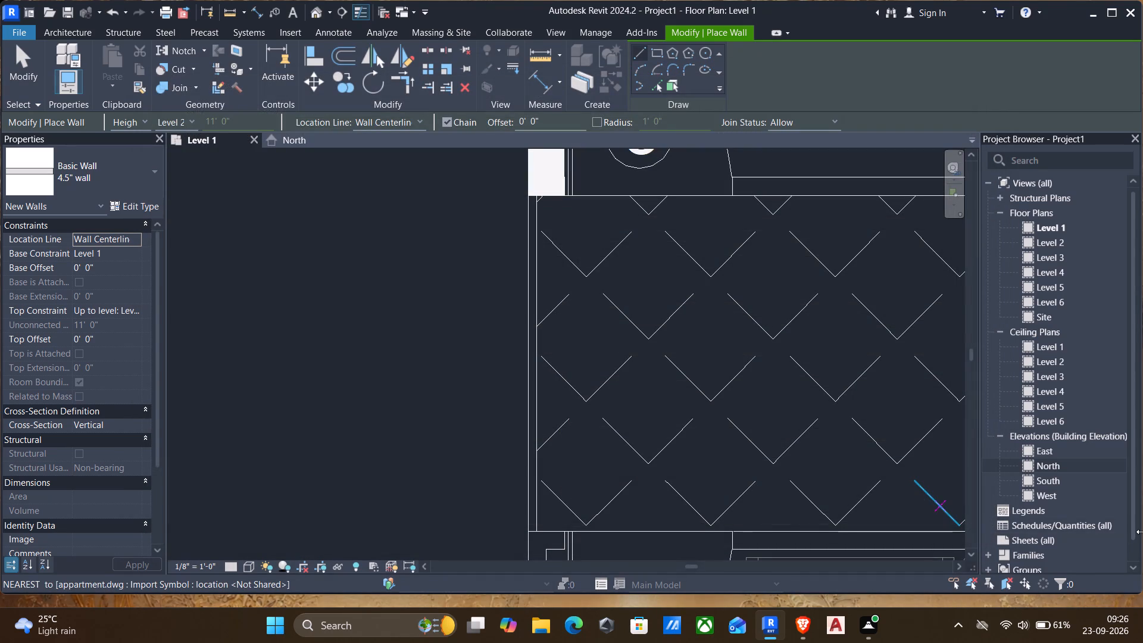
Switch the 4.5" wall placement to the Pick Lines method, to trace the linked plan's existing lines.
{"action": "scroll", "coordinate": [932, 408], "scroll_direction": "down", "scroll_amount": 2}
{"action": "middle_click_drag", "start_coordinate": [618, 355], "coordinate": [410, 285]}
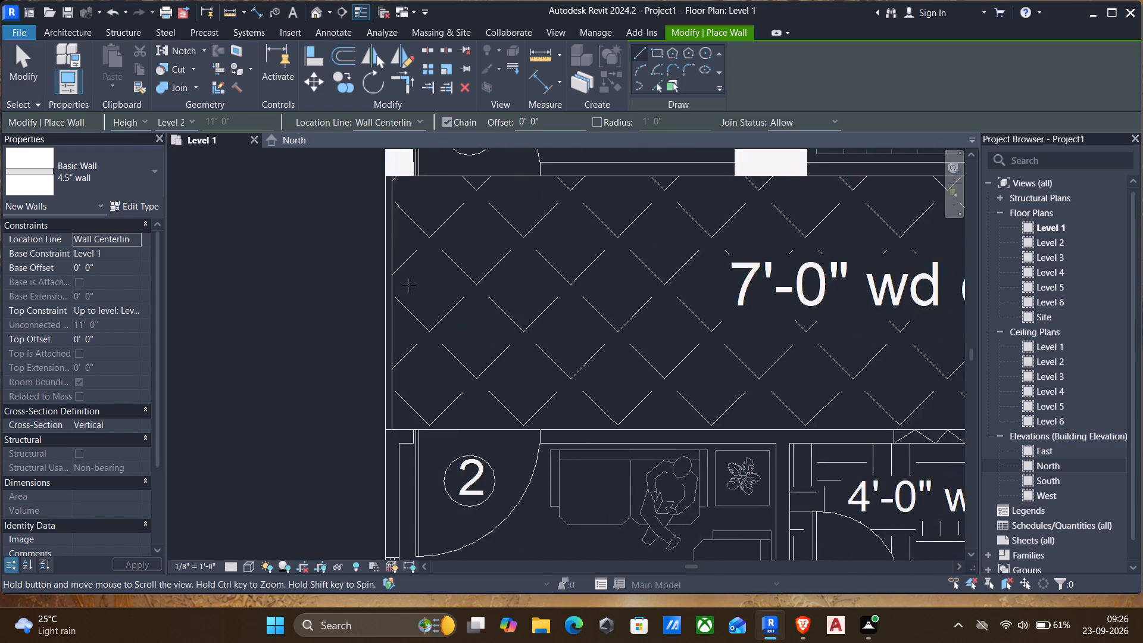
{"action": "scroll", "coordinate": [409, 285], "scroll_direction": "down", "scroll_amount": 3}
{"action": "middle_click_drag", "start_coordinate": [397, 564], "coordinate": [428, 285]}
{"action": "scroll", "coordinate": [508, 356], "scroll_direction": "down", "scroll_amount": 2}
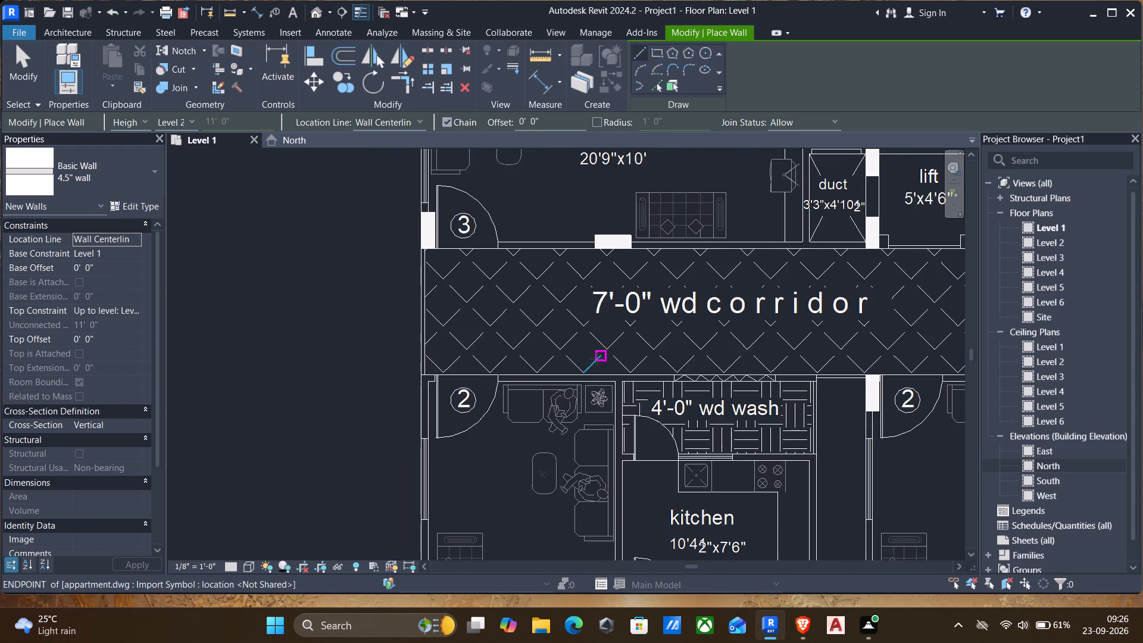
{"action": "middle_click_drag", "start_coordinate": [599, 358], "coordinate": [284, 263]}
{"action": "middle_click_drag", "start_coordinate": [922, 388], "coordinate": [636, 298]}
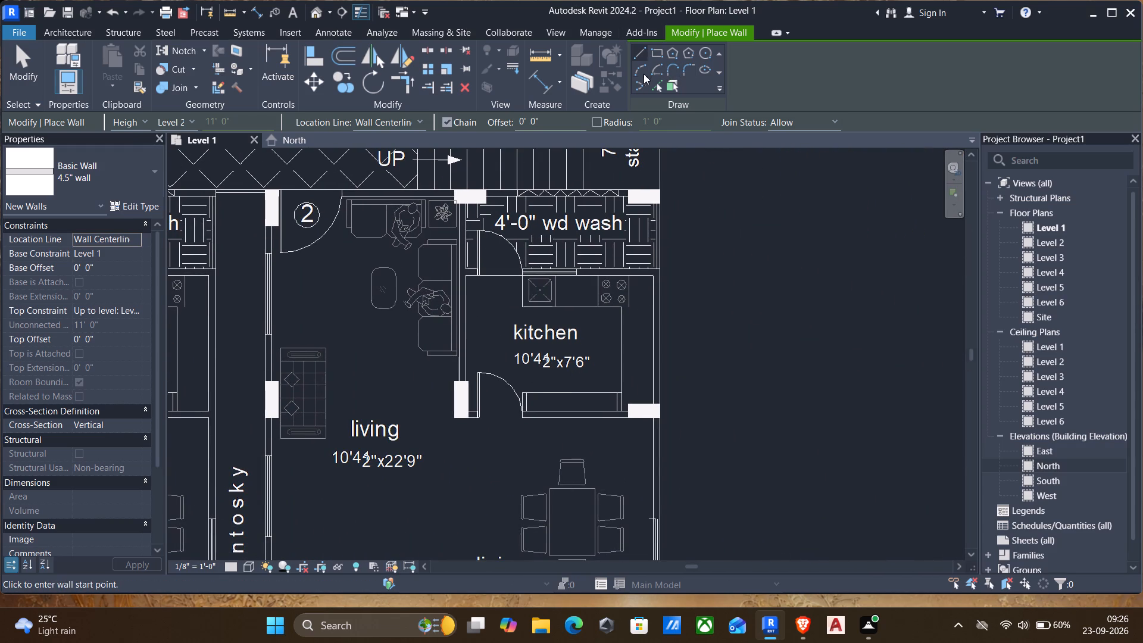
{"action": "left_click", "coordinate": [655, 86]}
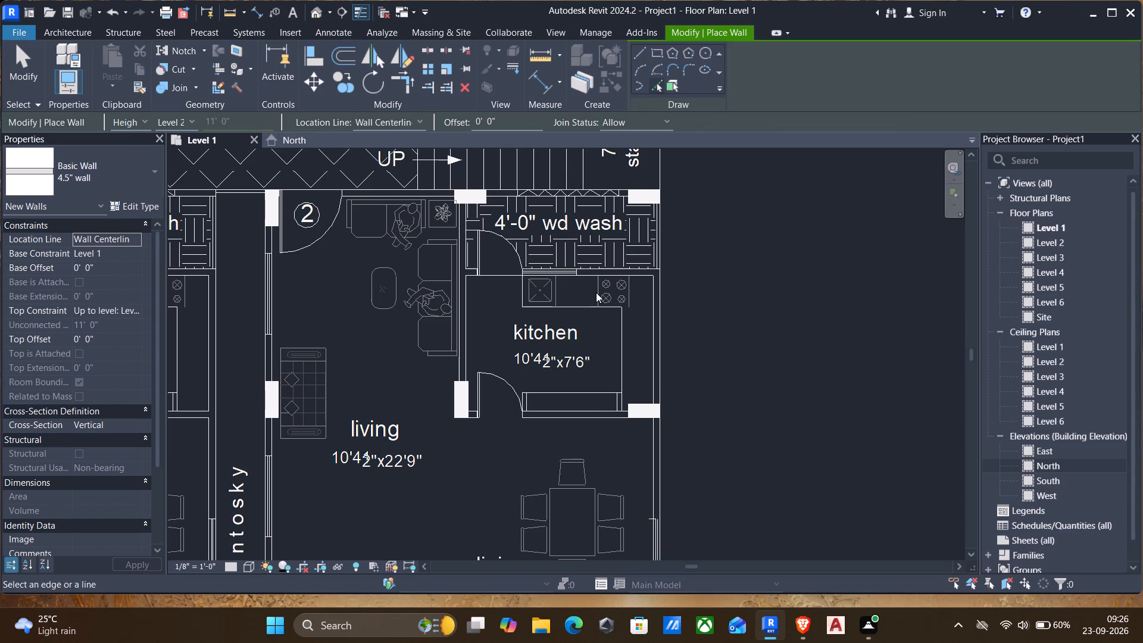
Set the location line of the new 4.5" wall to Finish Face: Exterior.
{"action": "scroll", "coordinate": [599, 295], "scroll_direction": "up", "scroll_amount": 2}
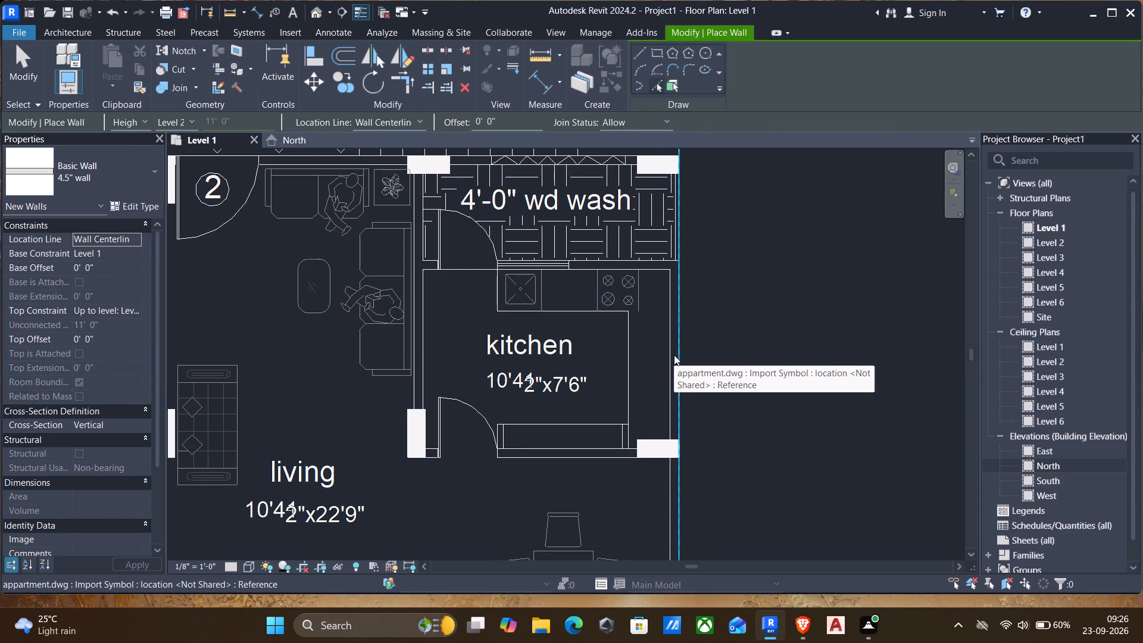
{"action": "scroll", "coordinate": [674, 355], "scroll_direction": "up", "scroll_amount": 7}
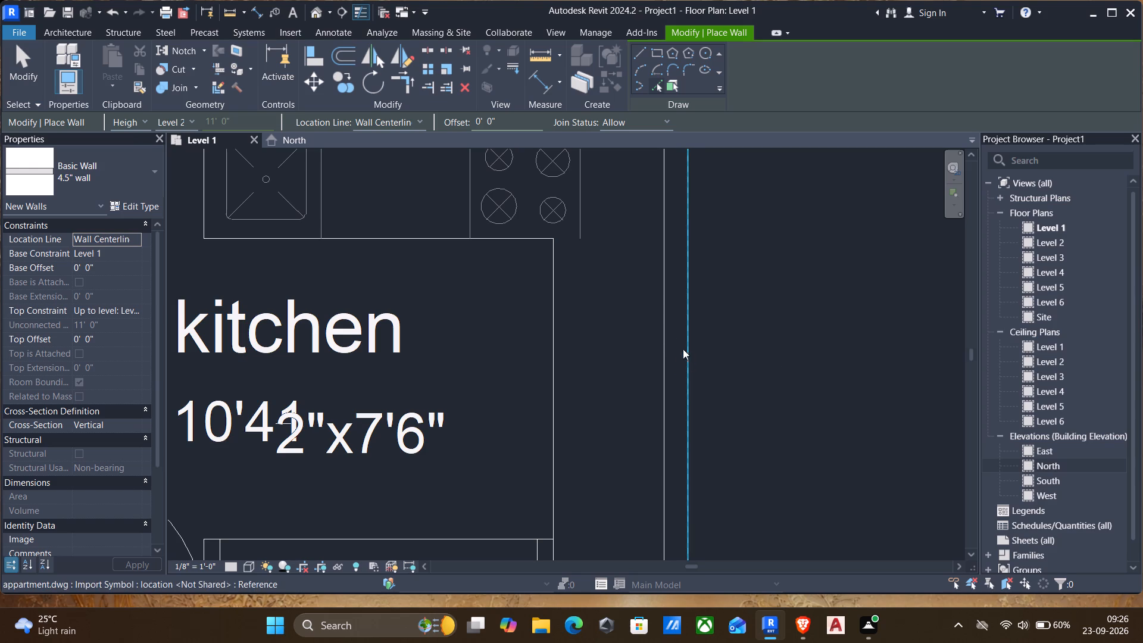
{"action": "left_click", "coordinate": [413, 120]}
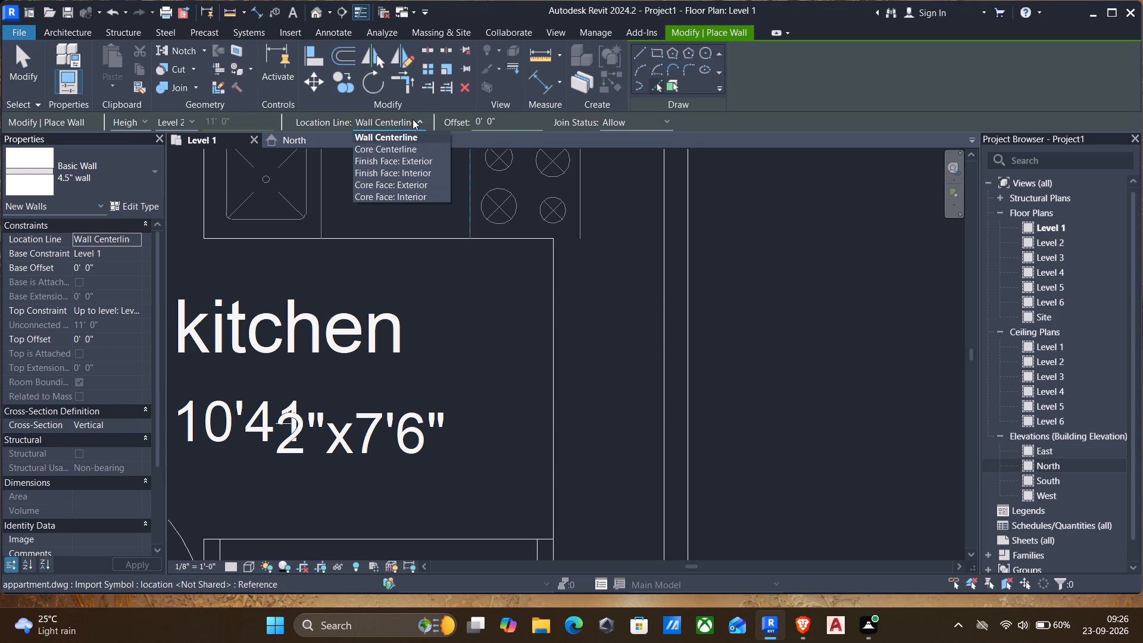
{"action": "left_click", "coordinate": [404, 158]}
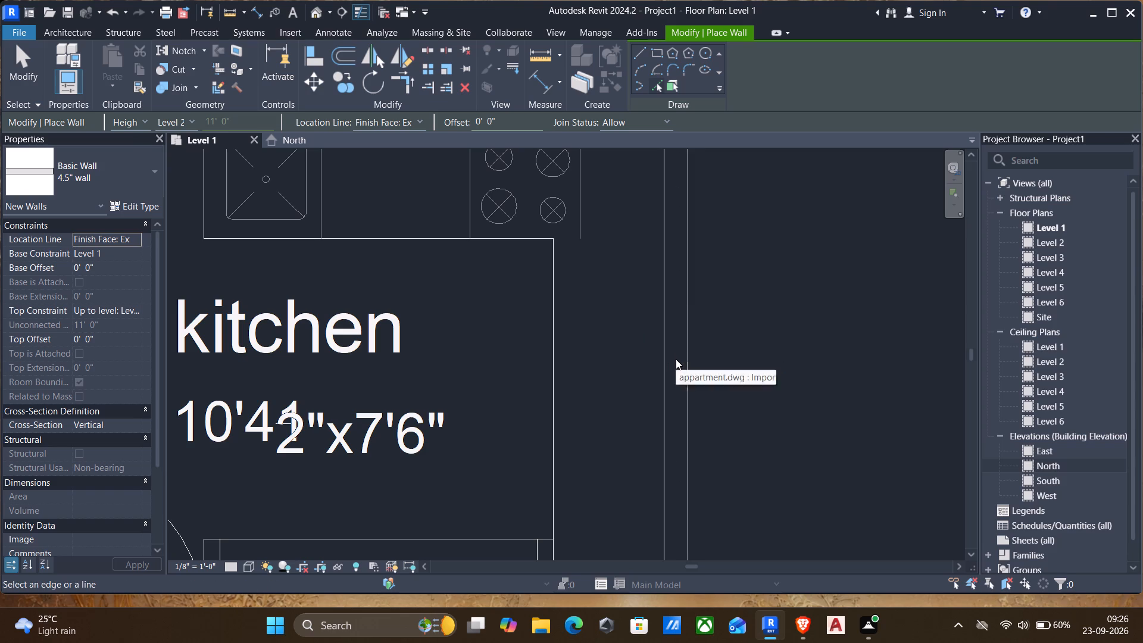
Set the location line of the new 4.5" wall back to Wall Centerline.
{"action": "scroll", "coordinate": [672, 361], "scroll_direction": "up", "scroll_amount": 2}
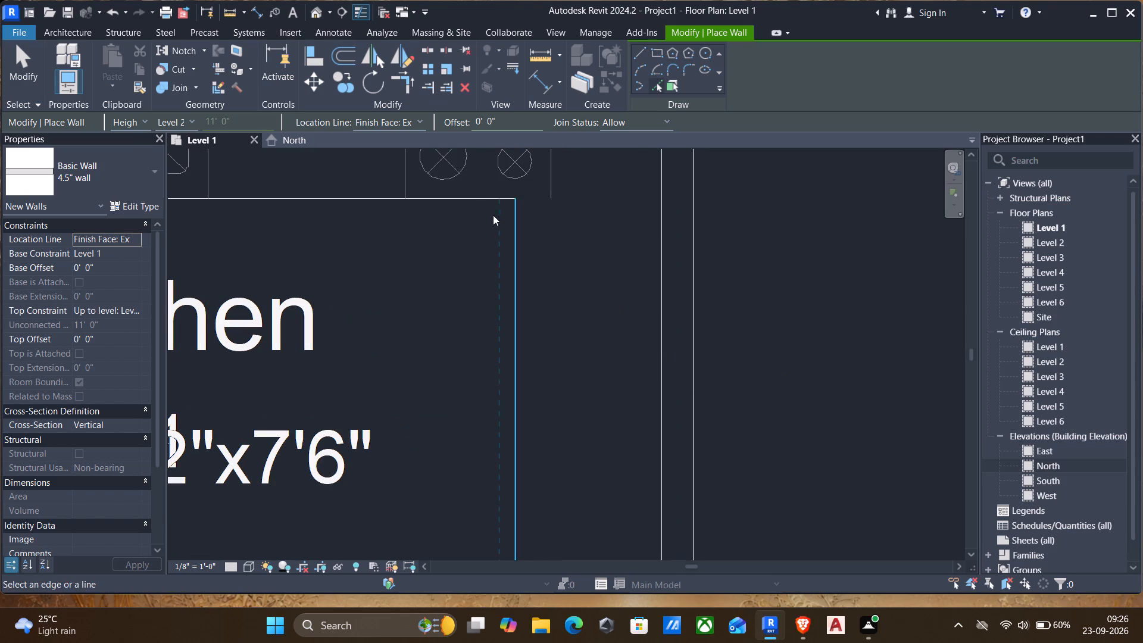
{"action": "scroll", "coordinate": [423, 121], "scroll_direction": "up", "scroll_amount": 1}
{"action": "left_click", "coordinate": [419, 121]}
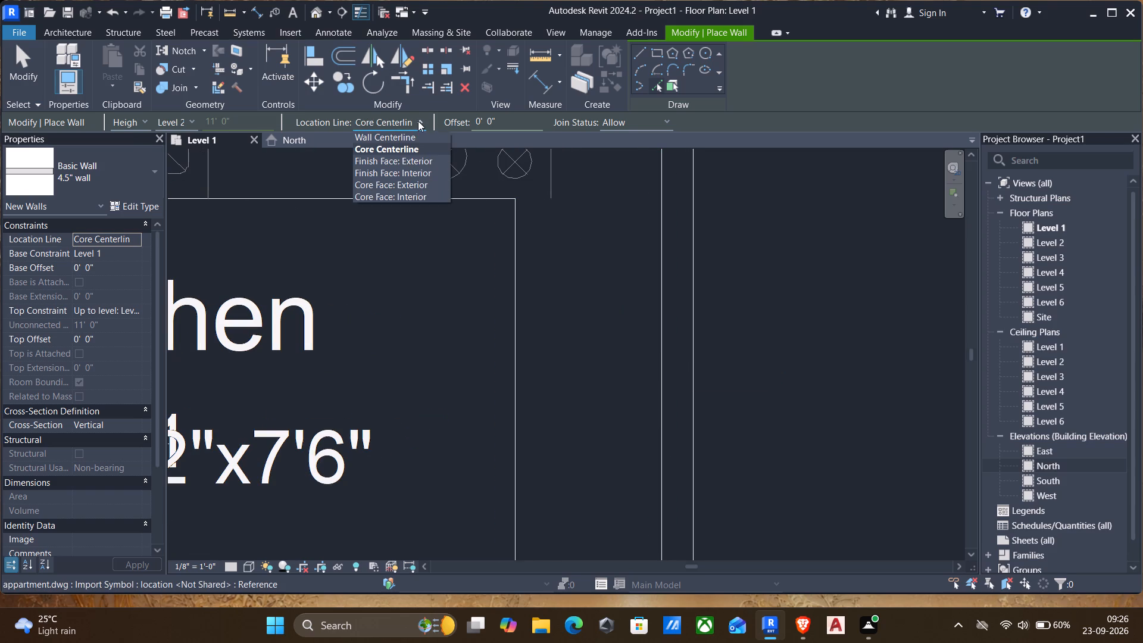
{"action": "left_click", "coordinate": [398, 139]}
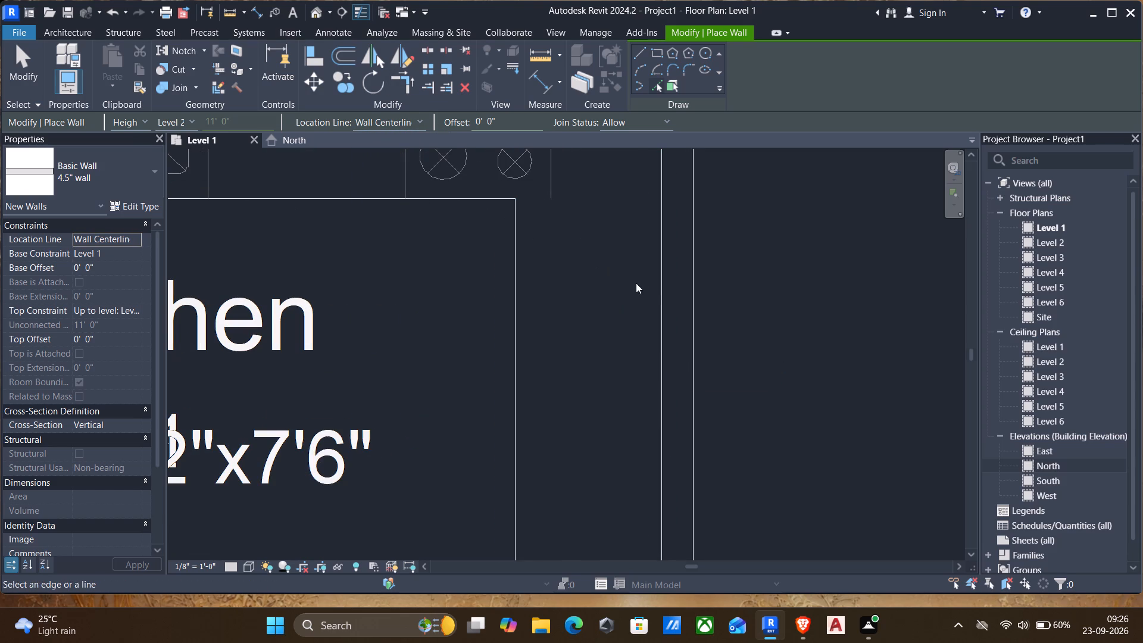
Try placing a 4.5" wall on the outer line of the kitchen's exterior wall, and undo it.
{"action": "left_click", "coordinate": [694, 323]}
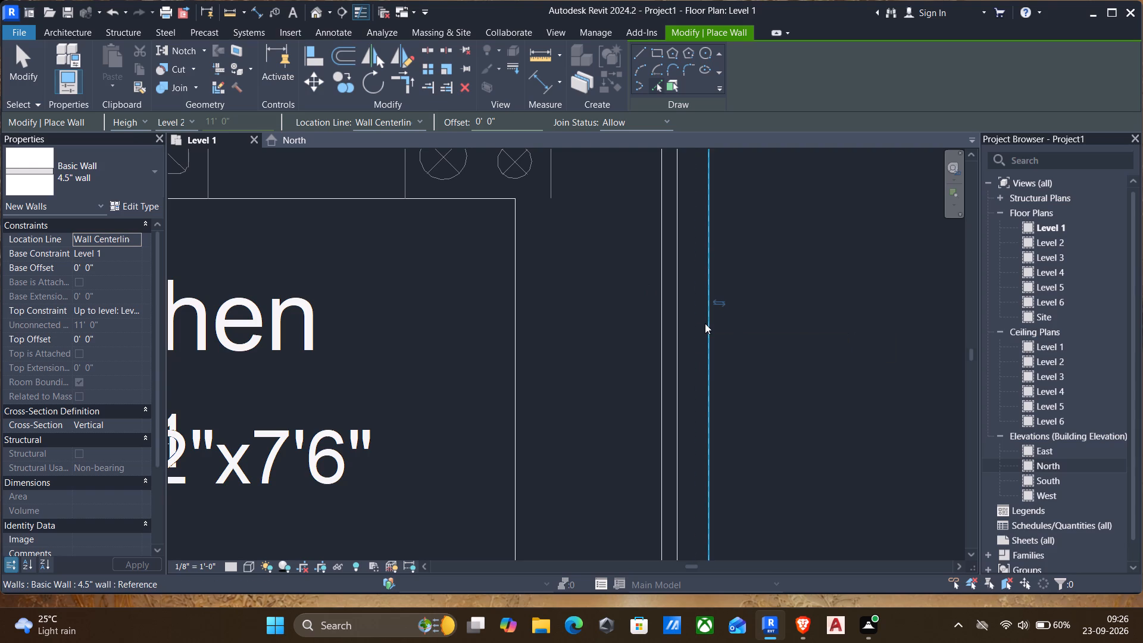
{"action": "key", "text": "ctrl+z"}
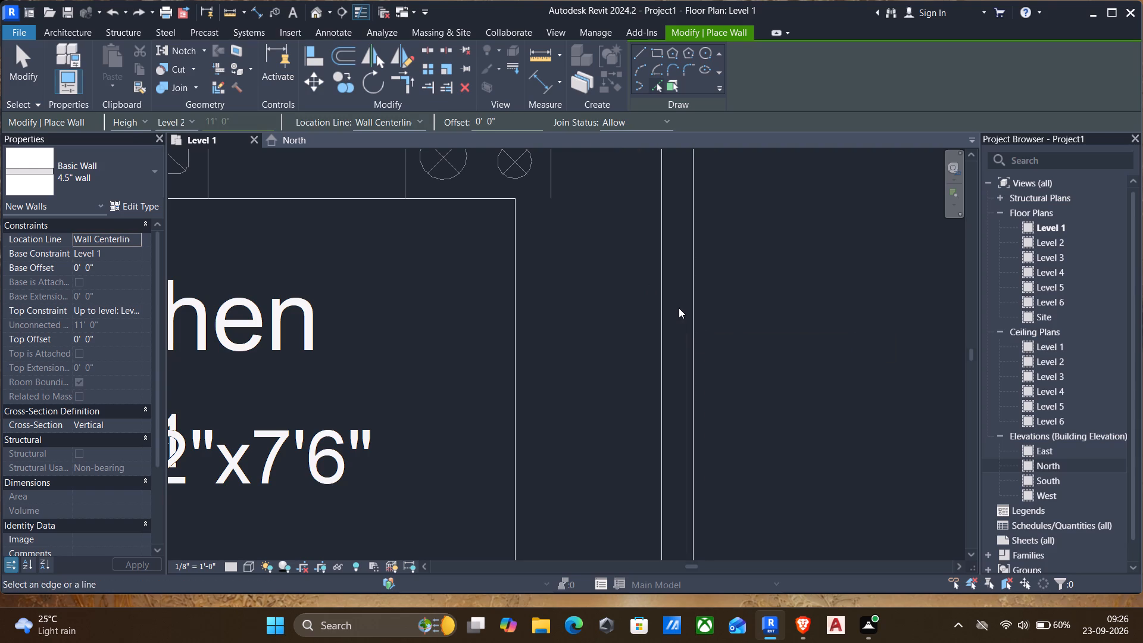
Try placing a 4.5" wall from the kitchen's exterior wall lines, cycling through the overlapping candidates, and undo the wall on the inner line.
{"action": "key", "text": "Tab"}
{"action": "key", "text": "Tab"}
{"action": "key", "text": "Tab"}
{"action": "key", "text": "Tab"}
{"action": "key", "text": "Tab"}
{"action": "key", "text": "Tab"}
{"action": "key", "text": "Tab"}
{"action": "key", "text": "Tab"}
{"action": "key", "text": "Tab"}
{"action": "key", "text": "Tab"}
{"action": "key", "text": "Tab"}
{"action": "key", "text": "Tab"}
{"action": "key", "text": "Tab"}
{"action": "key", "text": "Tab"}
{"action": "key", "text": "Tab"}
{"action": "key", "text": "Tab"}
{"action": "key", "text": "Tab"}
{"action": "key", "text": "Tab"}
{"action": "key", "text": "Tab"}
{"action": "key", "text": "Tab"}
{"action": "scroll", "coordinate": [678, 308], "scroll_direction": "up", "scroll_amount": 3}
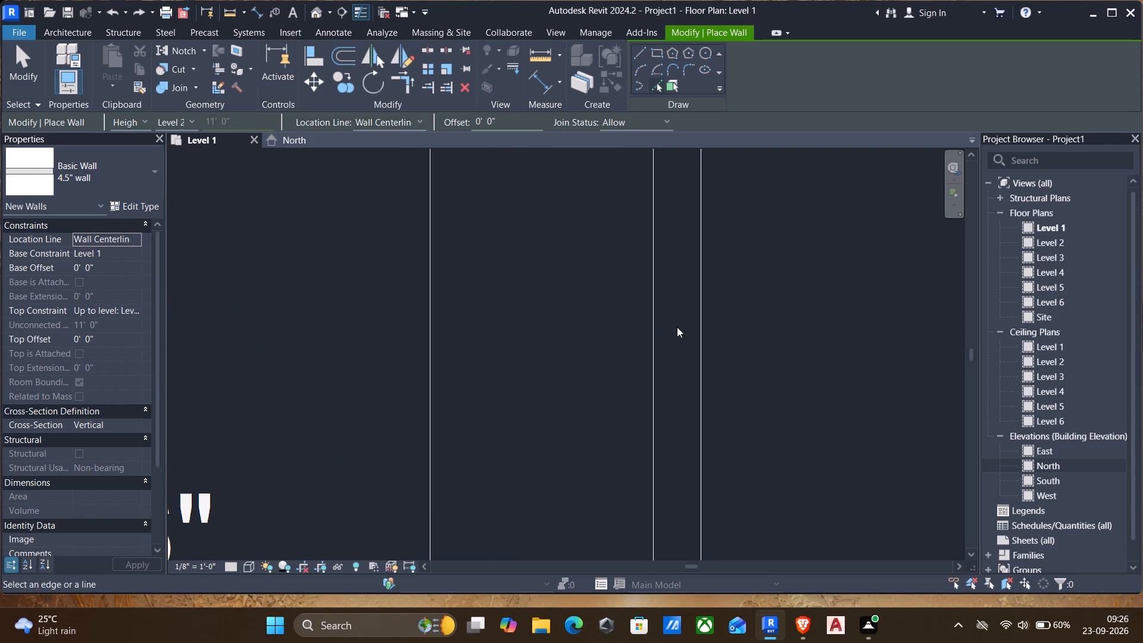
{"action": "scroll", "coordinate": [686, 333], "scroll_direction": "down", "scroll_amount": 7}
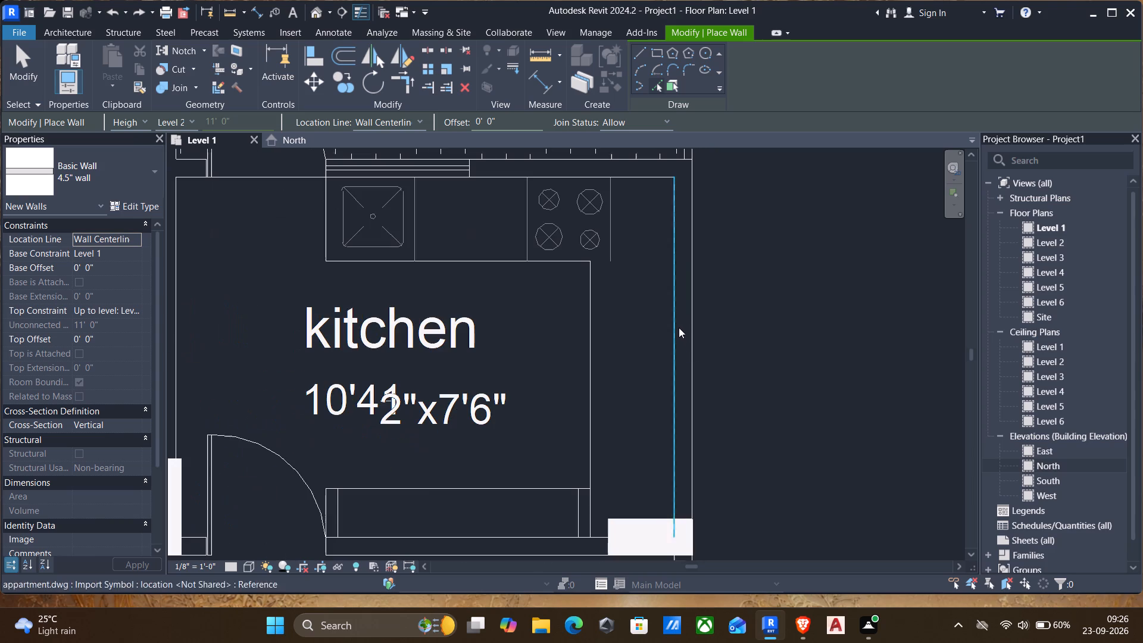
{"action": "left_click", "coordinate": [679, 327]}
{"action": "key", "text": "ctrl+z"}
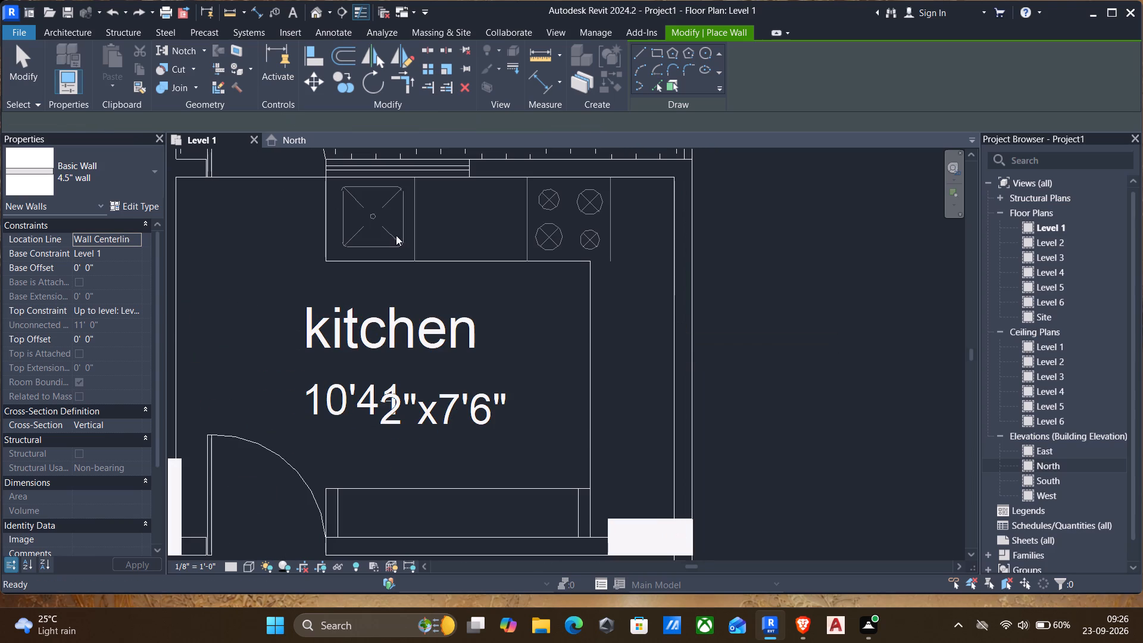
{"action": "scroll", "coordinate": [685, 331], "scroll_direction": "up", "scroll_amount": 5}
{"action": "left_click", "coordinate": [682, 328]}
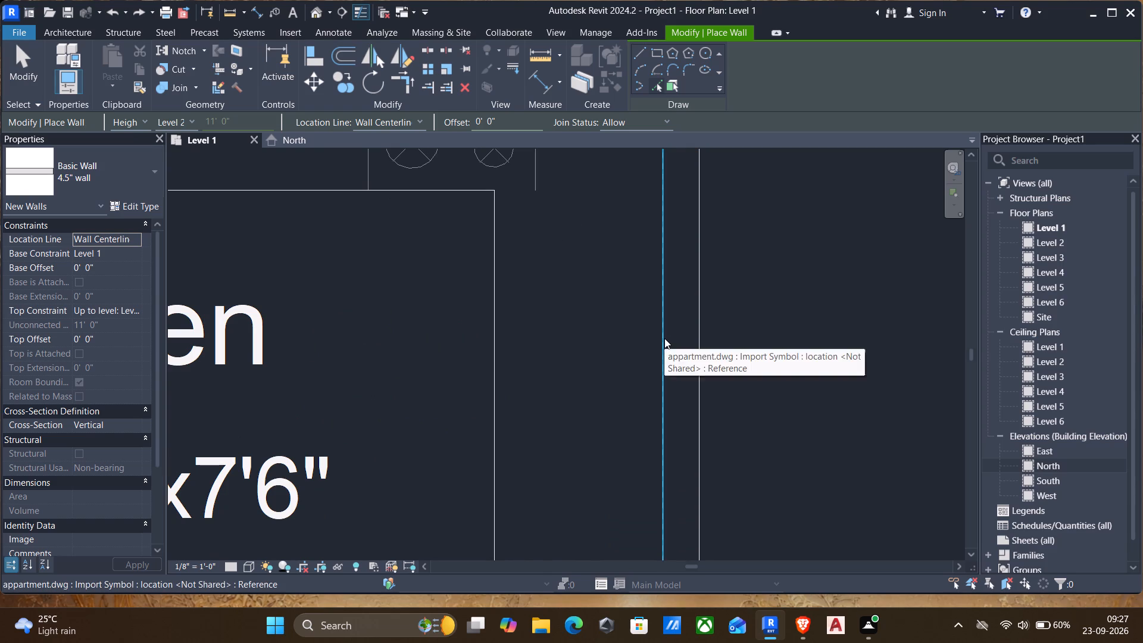
Examine the plan's exterior wall lines from the kitchen past the dining area to the toilet.
{"action": "scroll", "coordinate": [666, 338], "scroll_direction": "down", "scroll_amount": 9}
{"action": "middle_click_drag", "start_coordinate": [674, 323], "coordinate": [735, 229]}
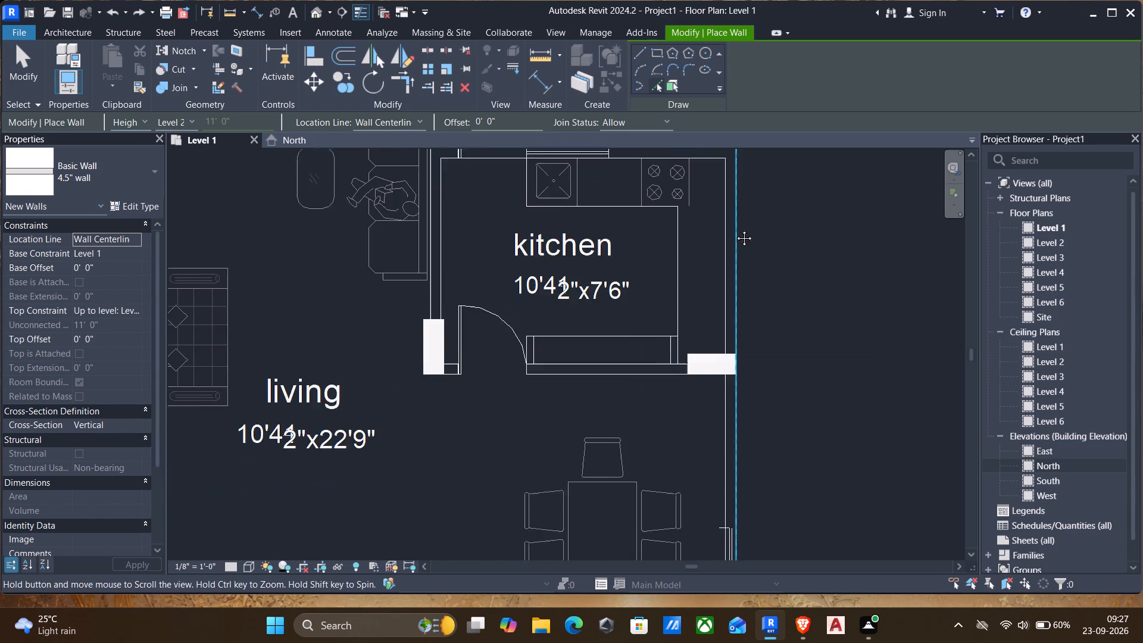
{"action": "middle_click_drag", "start_coordinate": [735, 229], "coordinate": [735, 227]}
{"action": "scroll", "coordinate": [713, 292], "scroll_direction": "down", "scroll_amount": 4}
{"action": "middle_click_drag", "start_coordinate": [730, 327], "coordinate": [705, 252]}
{"action": "middle_click_drag", "start_coordinate": [693, 375], "coordinate": [694, 288]}
{"action": "scroll", "coordinate": [669, 601], "scroll_direction": "up", "scroll_amount": 1}
{"action": "middle_click_drag", "start_coordinate": [669, 601], "coordinate": [771, 295]}
{"action": "middle_click_drag", "start_coordinate": [768, 373], "coordinate": [825, 147]}
{"action": "scroll", "coordinate": [795, 352], "scroll_direction": "down", "scroll_amount": 3}
{"action": "scroll", "coordinate": [731, 305], "scroll_direction": "up", "scroll_amount": 4}
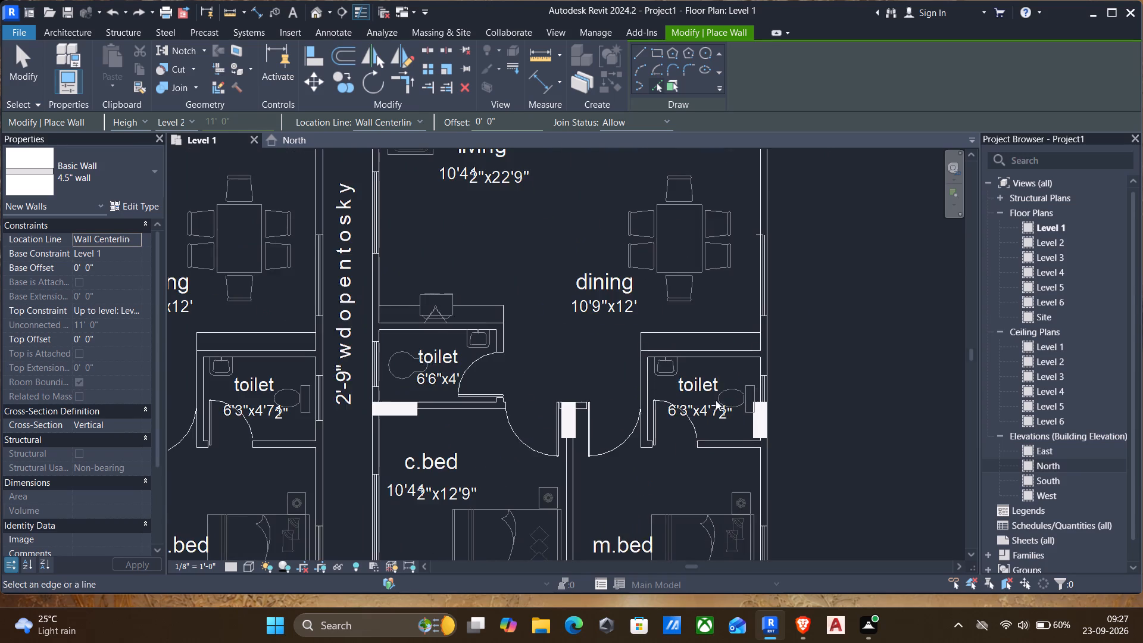
{"action": "scroll", "coordinate": [754, 343], "scroll_direction": "up", "scroll_amount": 4}
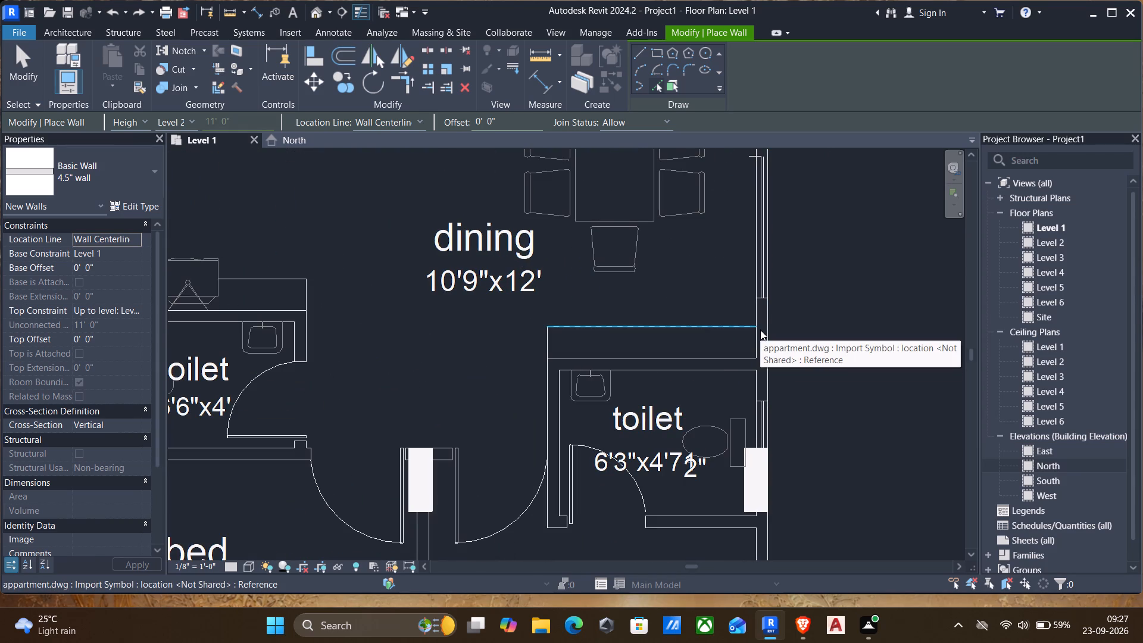
{"action": "scroll", "coordinate": [760, 330], "scroll_direction": "up", "scroll_amount": 5}
{"action": "middle_click_drag", "start_coordinate": [760, 330], "coordinate": [752, 412]}
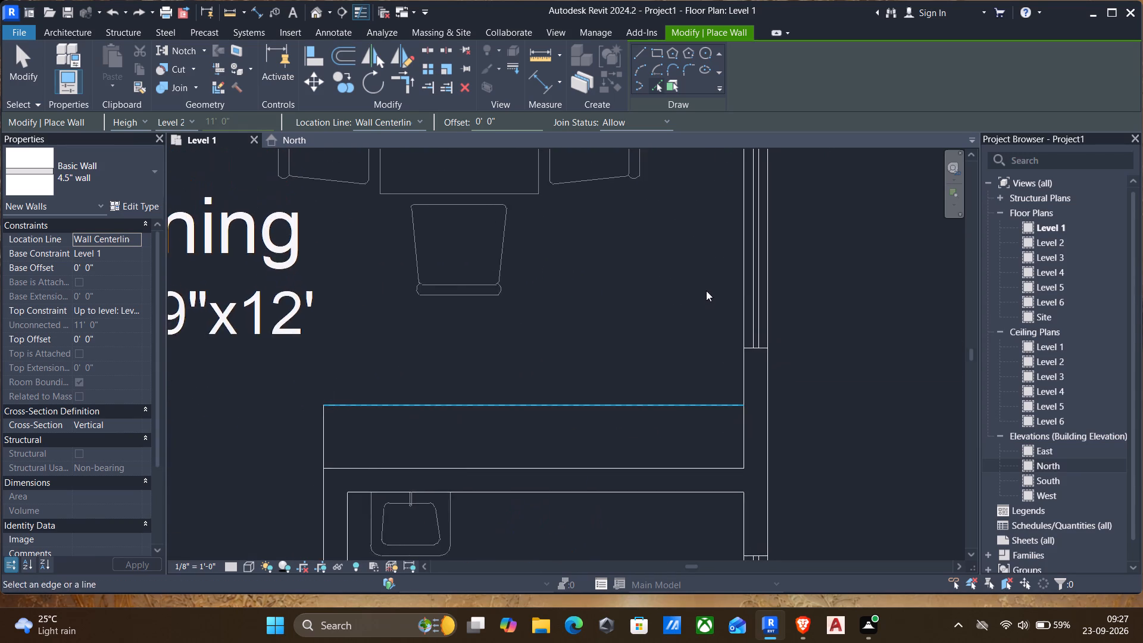
{"action": "scroll", "coordinate": [706, 291], "scroll_direction": "down", "scroll_amount": 4}
{"action": "middle_click_drag", "start_coordinate": [685, 246], "coordinate": [599, 504]}
{"action": "scroll", "coordinate": [648, 357], "scroll_direction": "up", "scroll_amount": 4}
{"action": "scroll", "coordinate": [645, 357], "scroll_direction": "down", "scroll_amount": 4}
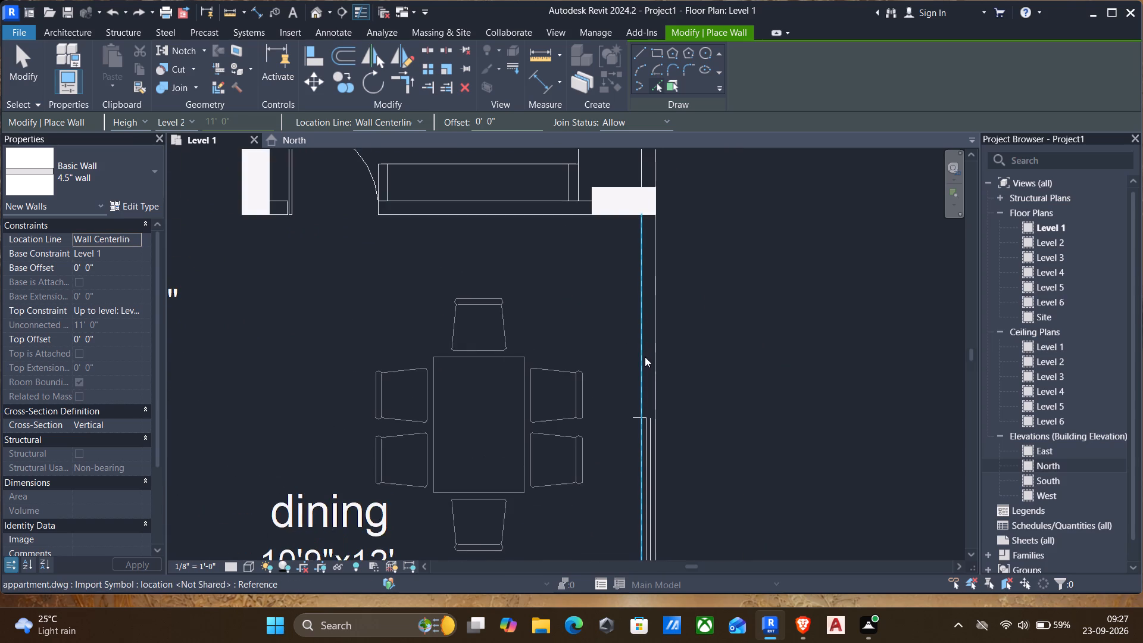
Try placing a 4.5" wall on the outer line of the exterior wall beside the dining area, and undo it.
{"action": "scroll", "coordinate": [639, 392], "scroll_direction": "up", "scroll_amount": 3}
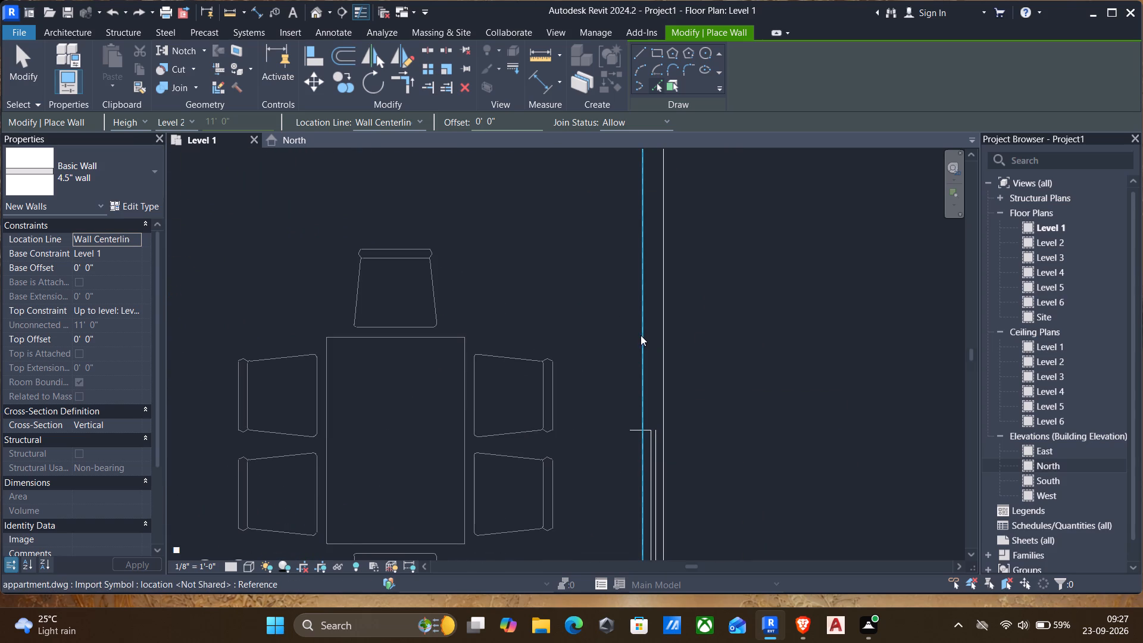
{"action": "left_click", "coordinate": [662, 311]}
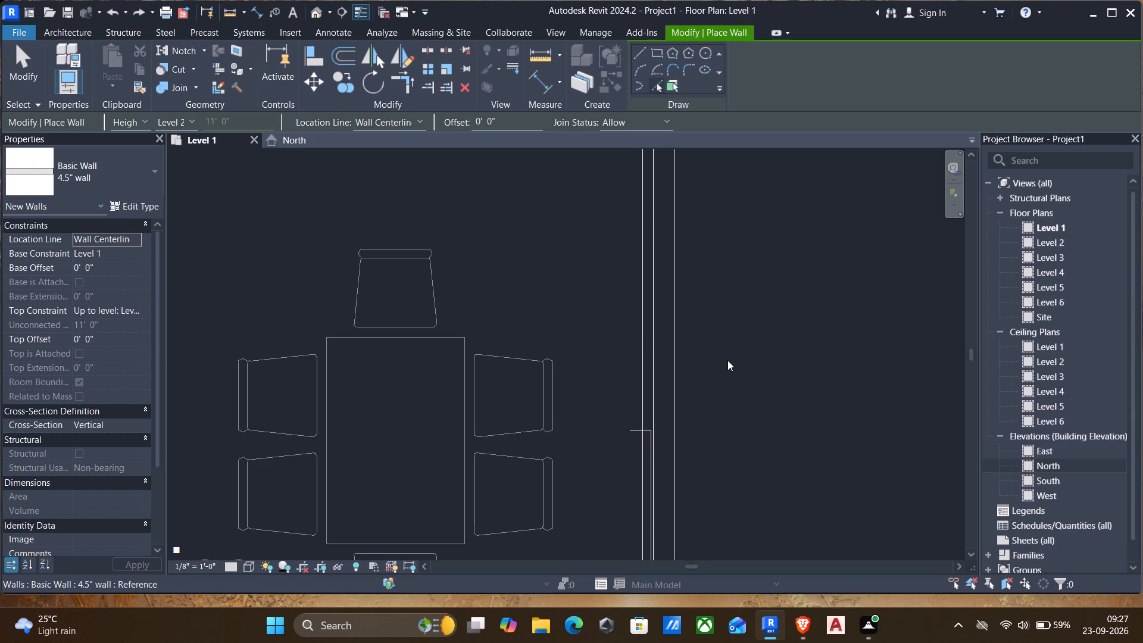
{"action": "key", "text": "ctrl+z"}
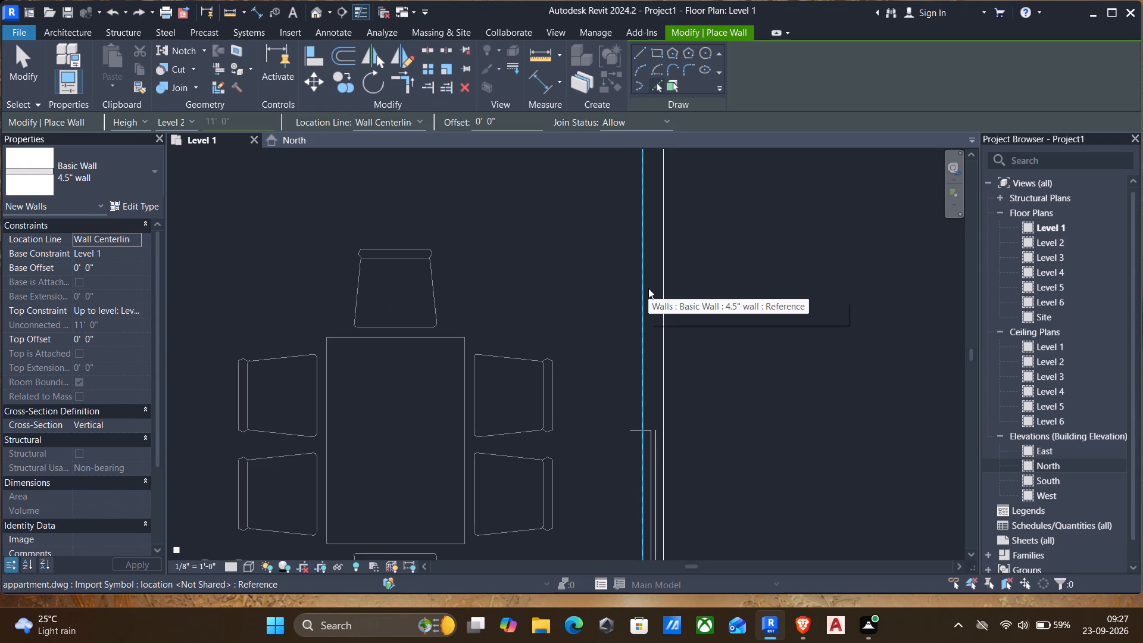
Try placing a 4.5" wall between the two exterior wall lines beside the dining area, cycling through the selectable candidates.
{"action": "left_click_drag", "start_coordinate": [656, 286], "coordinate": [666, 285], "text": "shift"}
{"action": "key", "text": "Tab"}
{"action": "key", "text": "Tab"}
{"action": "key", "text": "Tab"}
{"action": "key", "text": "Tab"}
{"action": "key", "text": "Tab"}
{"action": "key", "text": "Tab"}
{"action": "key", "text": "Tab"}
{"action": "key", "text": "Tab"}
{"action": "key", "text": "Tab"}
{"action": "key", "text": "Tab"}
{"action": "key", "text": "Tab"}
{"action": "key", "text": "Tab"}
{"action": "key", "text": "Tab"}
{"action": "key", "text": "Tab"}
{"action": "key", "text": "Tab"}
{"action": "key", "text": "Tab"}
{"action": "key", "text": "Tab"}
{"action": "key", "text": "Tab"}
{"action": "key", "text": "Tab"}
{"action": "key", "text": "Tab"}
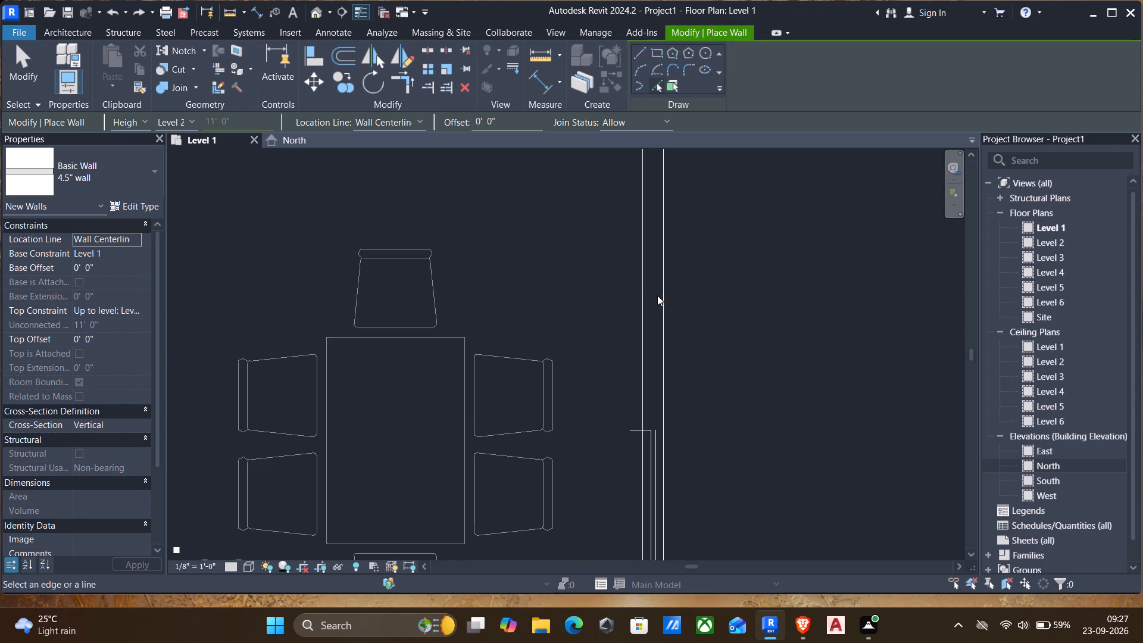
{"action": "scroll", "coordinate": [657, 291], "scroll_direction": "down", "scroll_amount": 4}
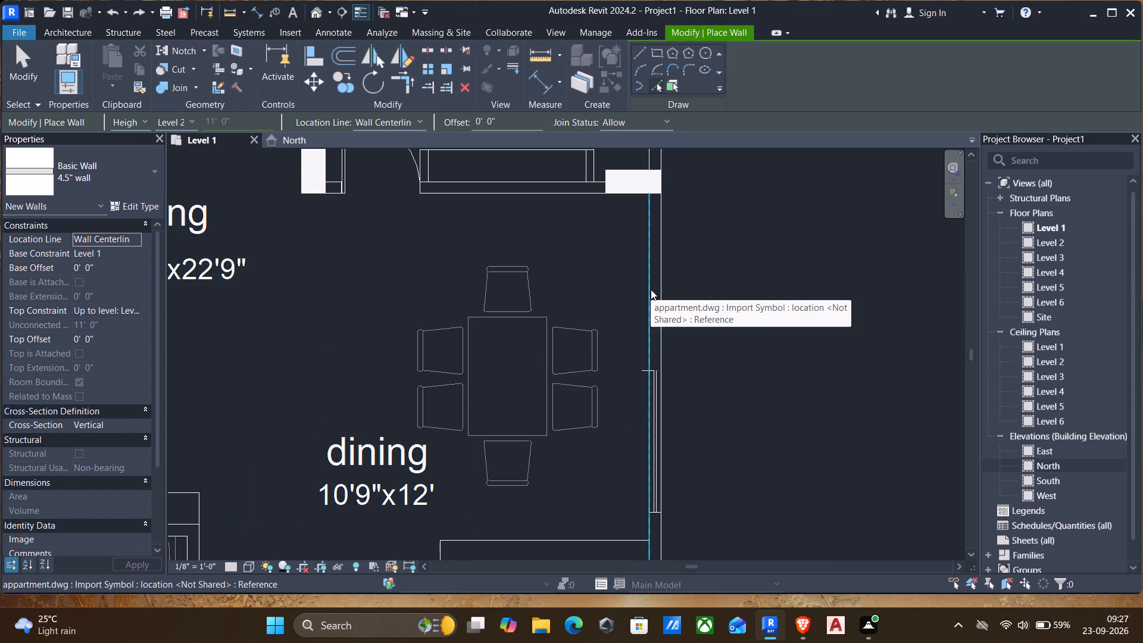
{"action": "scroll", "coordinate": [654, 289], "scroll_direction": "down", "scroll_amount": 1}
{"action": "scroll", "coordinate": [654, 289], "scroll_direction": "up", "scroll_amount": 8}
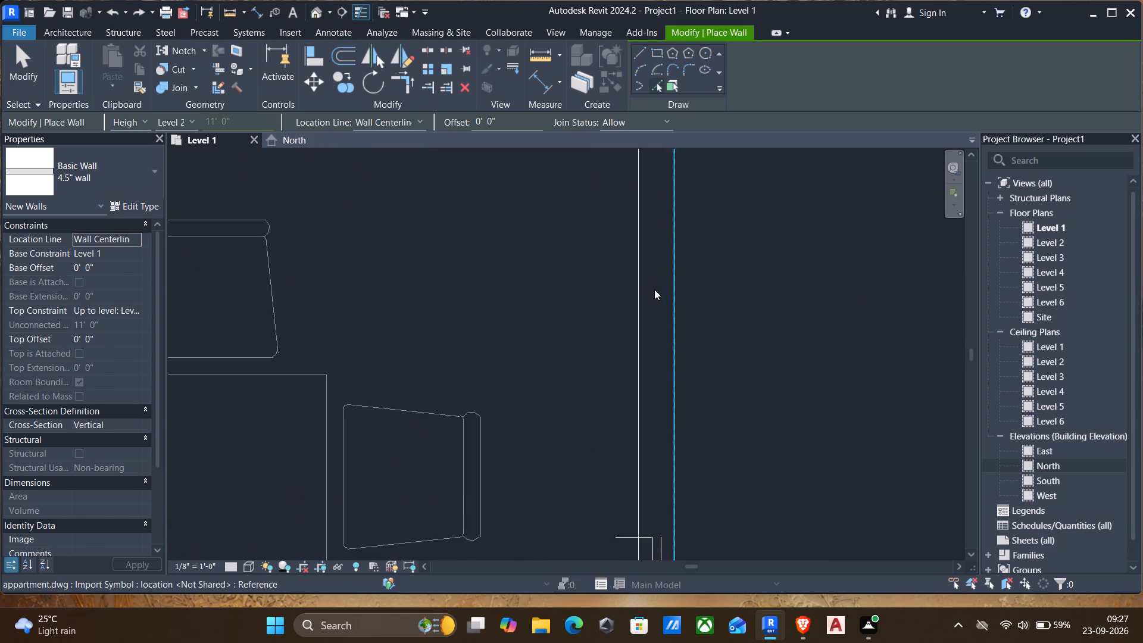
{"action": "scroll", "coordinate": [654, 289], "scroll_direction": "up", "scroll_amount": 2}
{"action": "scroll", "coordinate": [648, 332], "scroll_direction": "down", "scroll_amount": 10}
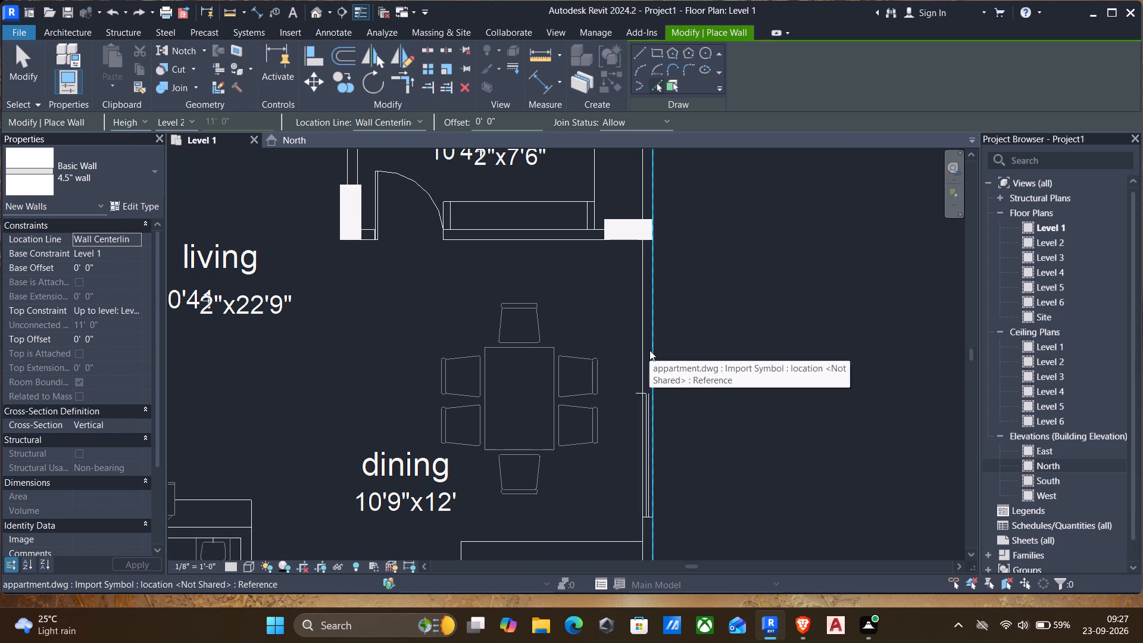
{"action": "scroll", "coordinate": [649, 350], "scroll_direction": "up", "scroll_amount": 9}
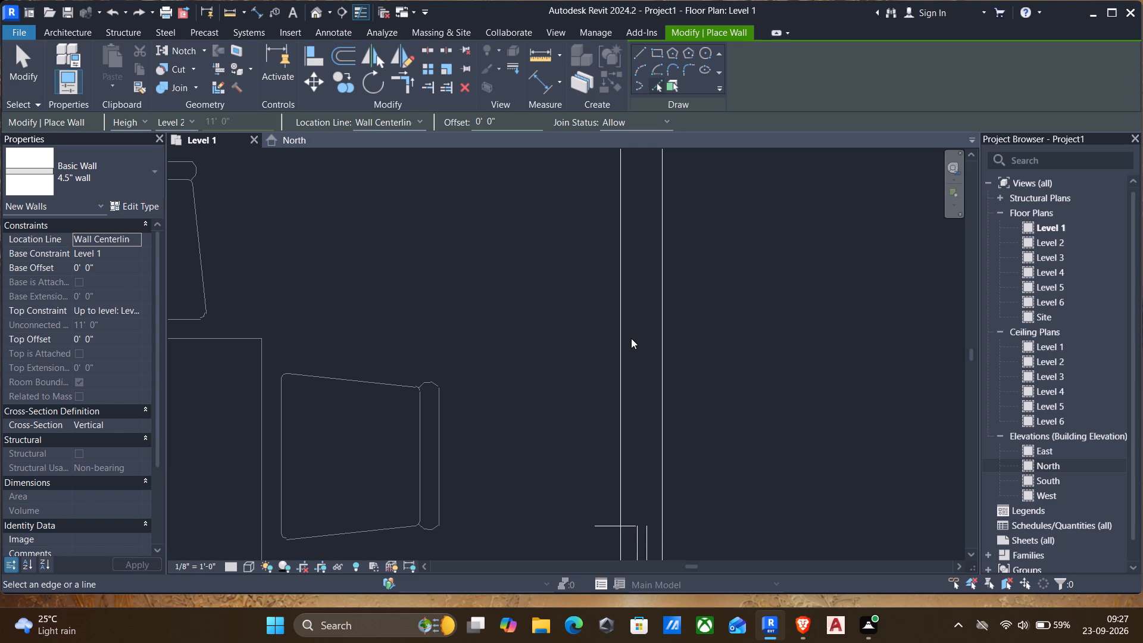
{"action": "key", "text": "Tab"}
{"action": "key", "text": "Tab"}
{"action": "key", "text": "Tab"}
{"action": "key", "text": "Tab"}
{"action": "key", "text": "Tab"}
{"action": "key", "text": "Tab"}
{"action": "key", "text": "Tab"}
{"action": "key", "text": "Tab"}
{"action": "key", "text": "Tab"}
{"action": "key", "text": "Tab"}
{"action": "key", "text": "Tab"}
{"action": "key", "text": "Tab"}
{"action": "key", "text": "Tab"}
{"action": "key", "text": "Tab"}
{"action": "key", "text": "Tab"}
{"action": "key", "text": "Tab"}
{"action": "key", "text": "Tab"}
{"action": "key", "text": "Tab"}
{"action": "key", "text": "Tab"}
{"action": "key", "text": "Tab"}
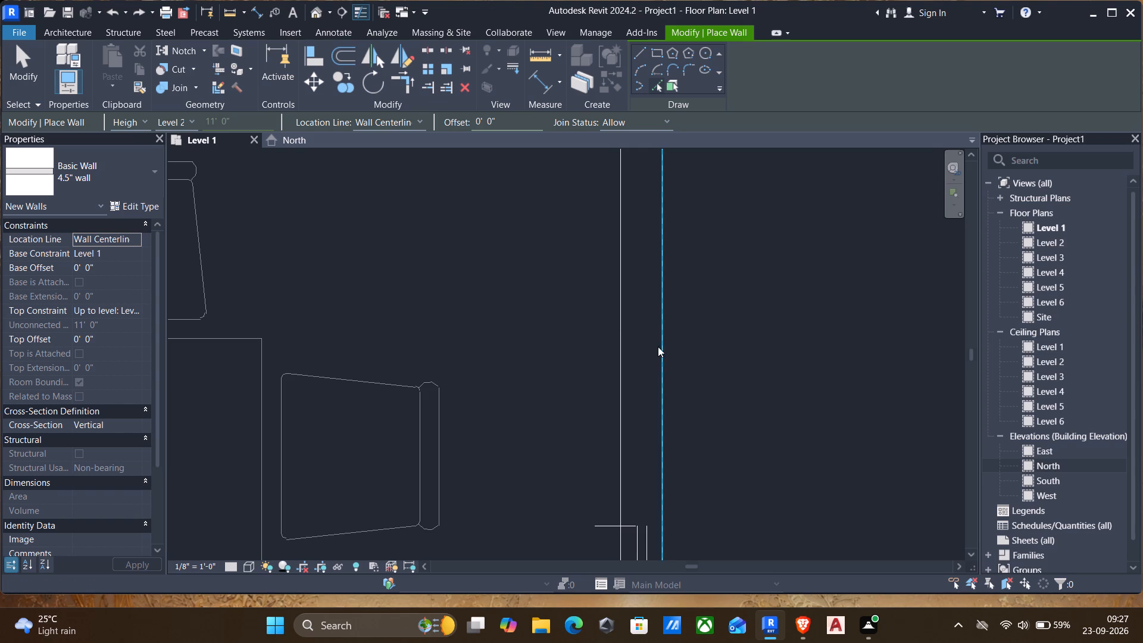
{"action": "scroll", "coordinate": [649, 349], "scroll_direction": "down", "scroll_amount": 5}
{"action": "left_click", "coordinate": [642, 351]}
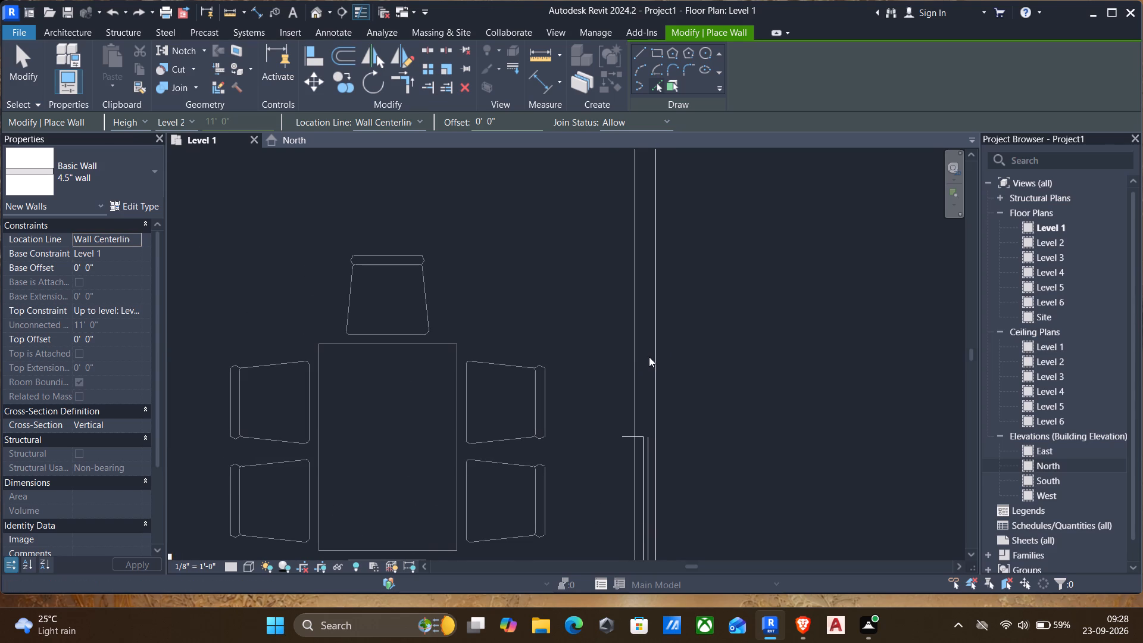
Examine the plan's wall lines around the bedrooms and the 4'-0" wide balconies.
{"action": "scroll", "coordinate": [637, 351], "scroll_direction": "down", "scroll_amount": 6}
{"action": "scroll", "coordinate": [639, 356], "scroll_direction": "up", "scroll_amount": 1}
{"action": "scroll", "coordinate": [639, 357], "scroll_direction": "down", "scroll_amount": 4}
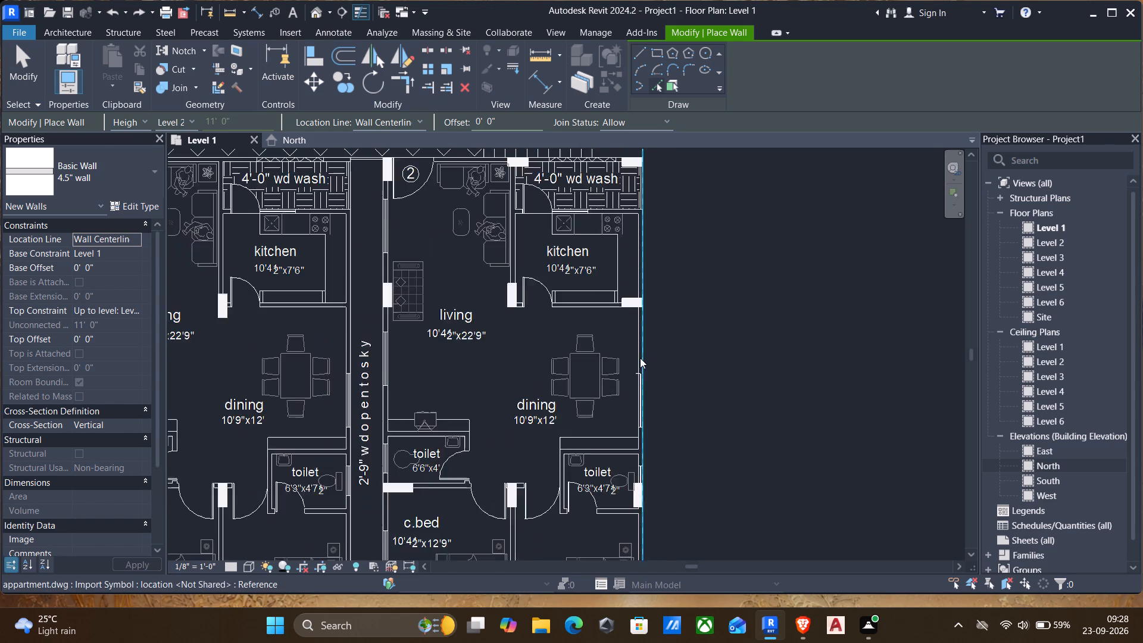
{"action": "scroll", "coordinate": [640, 358], "scroll_direction": "down", "scroll_amount": 6}
{"action": "middle_click_drag", "start_coordinate": [651, 366], "coordinate": [694, 299]}
{"action": "scroll", "coordinate": [570, 486], "scroll_direction": "up", "scroll_amount": 3}
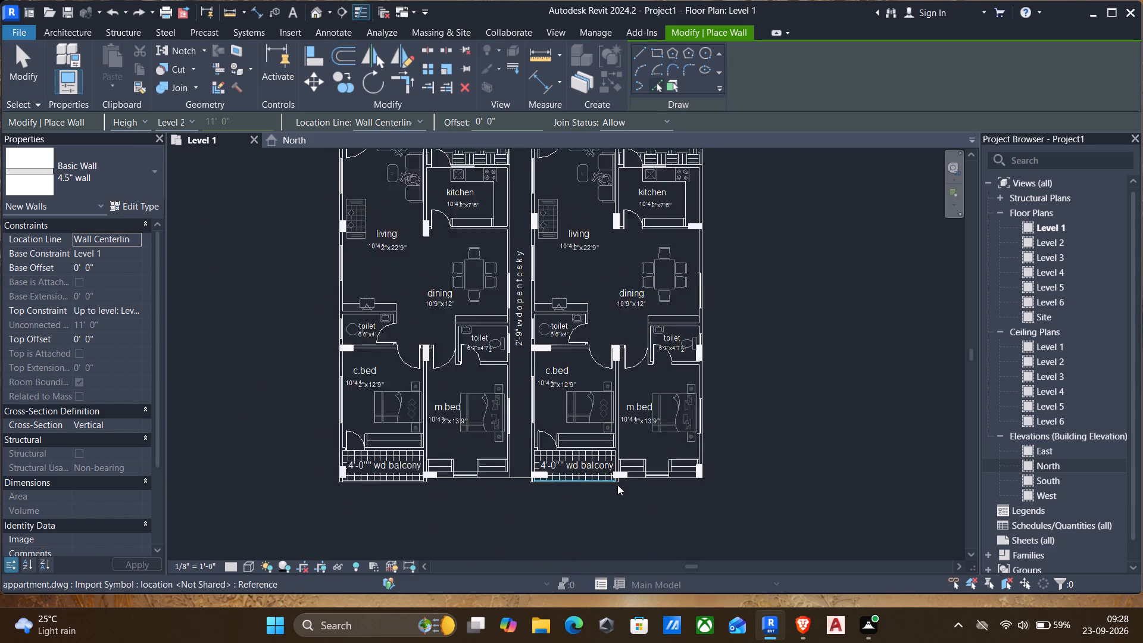
{"action": "scroll", "coordinate": [617, 485], "scroll_direction": "up", "scroll_amount": 3}
{"action": "scroll", "coordinate": [749, 476], "scroll_direction": "up", "scroll_amount": 5}
{"action": "scroll", "coordinate": [738, 466], "scroll_direction": "down", "scroll_amount": 6}
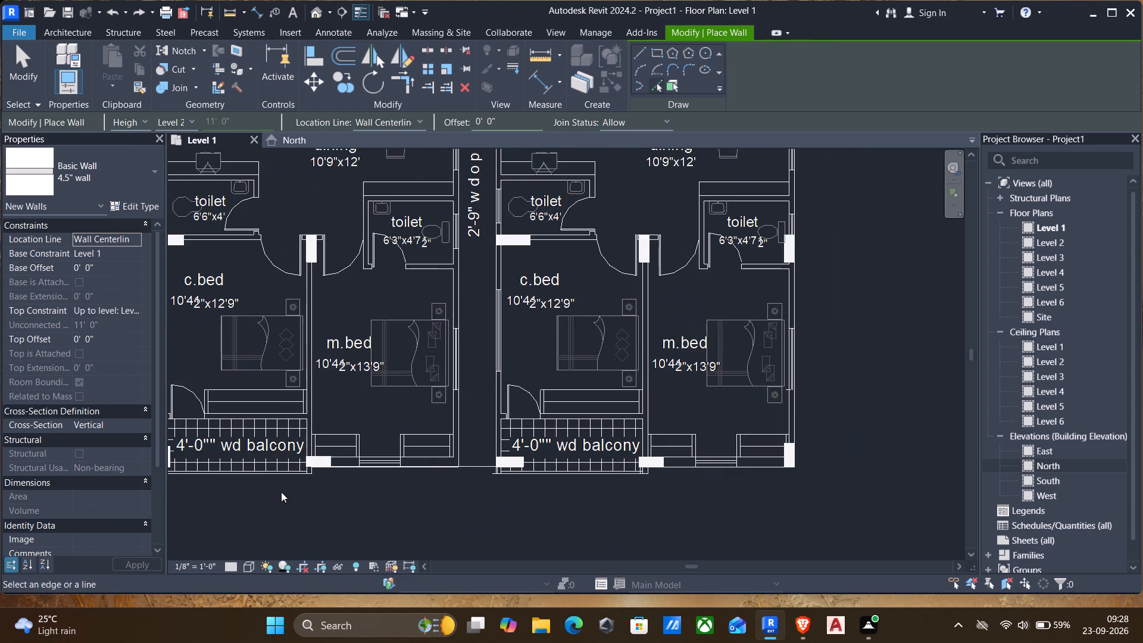
Set the location line of the 4.5" wall to Finish Face: Exterior.
{"action": "scroll", "coordinate": [381, 473], "scroll_direction": "up", "scroll_amount": 1}
{"action": "middle_click_drag", "start_coordinate": [381, 473], "coordinate": [810, 486]}
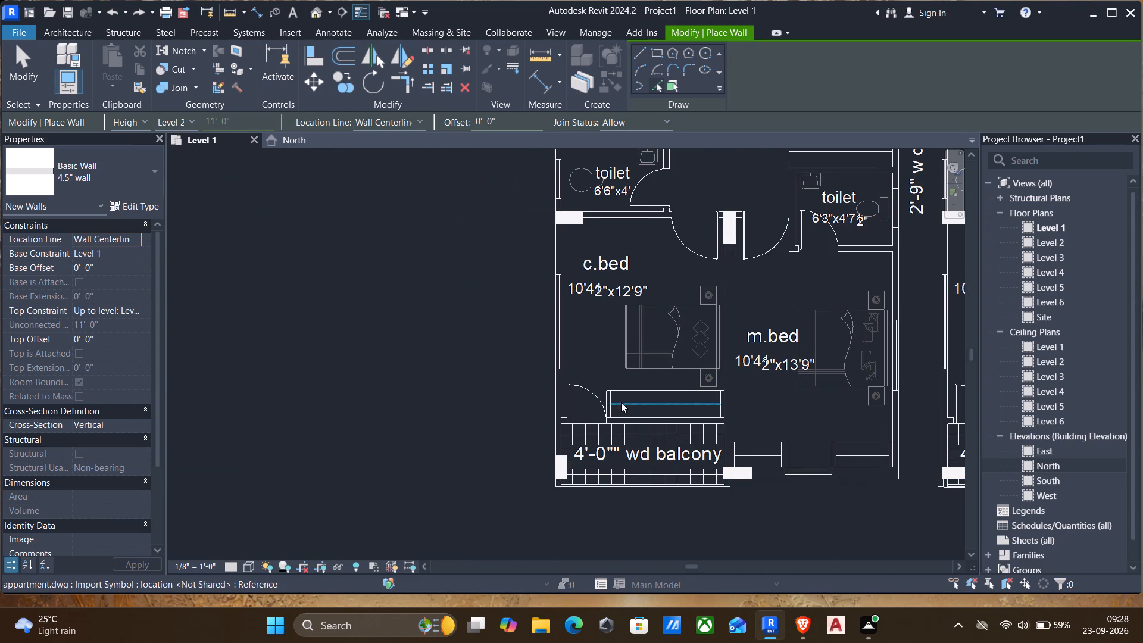
{"action": "scroll", "coordinate": [557, 385], "scroll_direction": "up", "scroll_amount": 12}
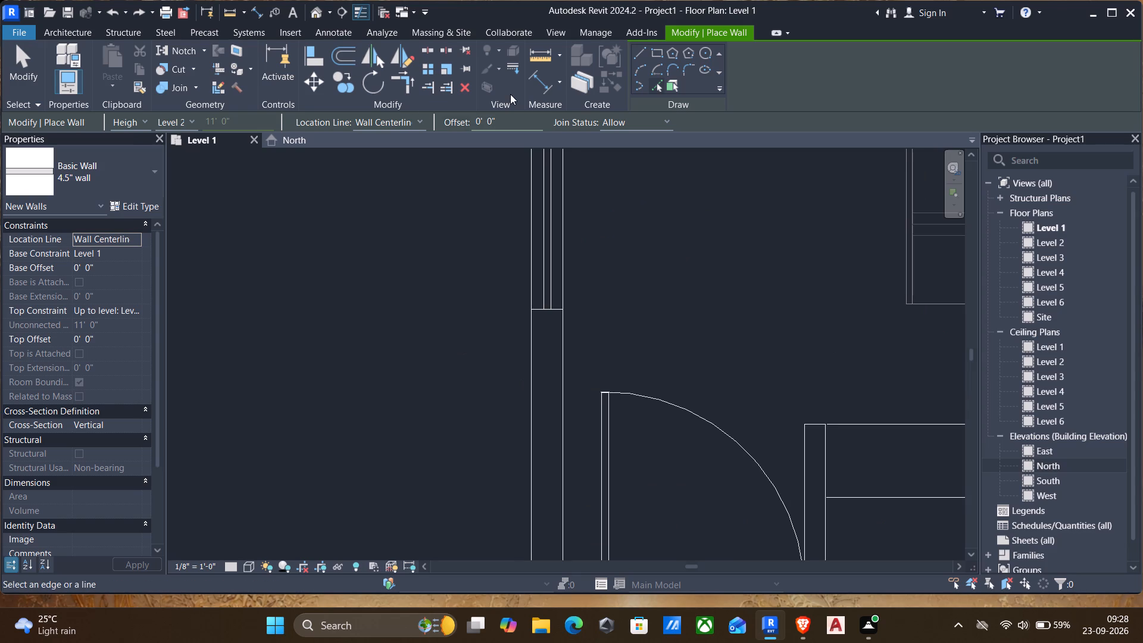
{"action": "left_click", "coordinate": [421, 122]}
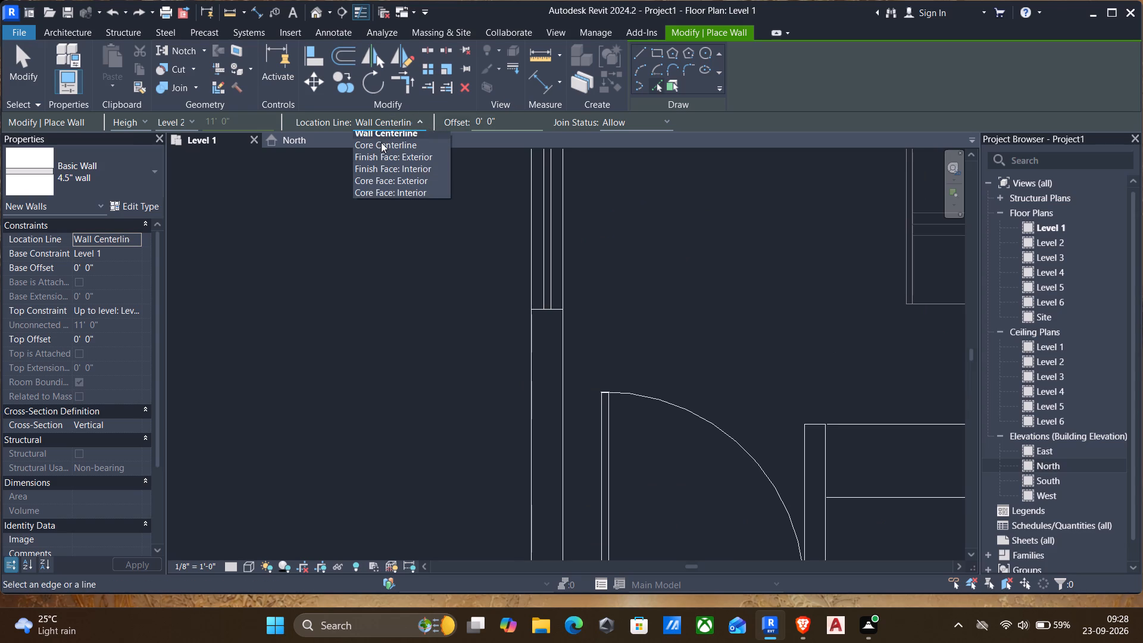
{"action": "left_click", "coordinate": [389, 157]}
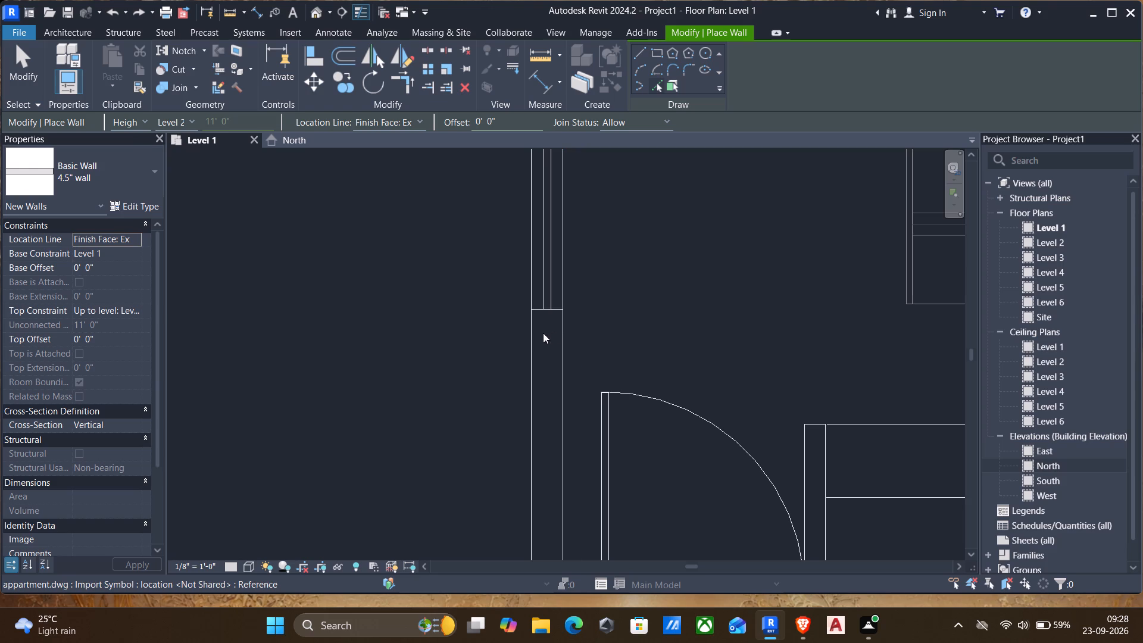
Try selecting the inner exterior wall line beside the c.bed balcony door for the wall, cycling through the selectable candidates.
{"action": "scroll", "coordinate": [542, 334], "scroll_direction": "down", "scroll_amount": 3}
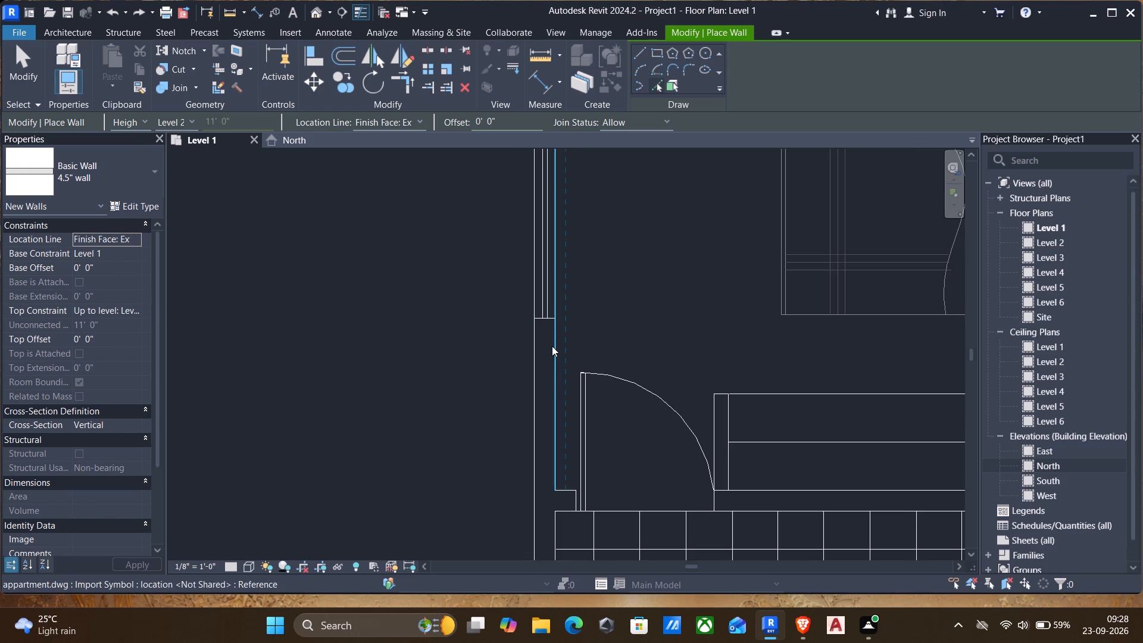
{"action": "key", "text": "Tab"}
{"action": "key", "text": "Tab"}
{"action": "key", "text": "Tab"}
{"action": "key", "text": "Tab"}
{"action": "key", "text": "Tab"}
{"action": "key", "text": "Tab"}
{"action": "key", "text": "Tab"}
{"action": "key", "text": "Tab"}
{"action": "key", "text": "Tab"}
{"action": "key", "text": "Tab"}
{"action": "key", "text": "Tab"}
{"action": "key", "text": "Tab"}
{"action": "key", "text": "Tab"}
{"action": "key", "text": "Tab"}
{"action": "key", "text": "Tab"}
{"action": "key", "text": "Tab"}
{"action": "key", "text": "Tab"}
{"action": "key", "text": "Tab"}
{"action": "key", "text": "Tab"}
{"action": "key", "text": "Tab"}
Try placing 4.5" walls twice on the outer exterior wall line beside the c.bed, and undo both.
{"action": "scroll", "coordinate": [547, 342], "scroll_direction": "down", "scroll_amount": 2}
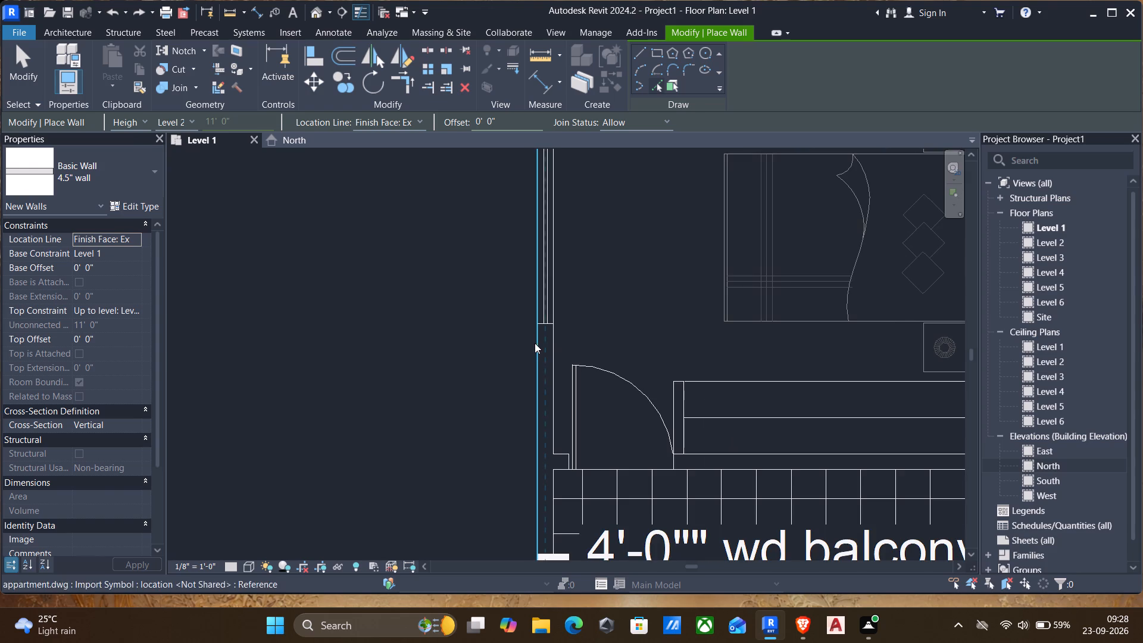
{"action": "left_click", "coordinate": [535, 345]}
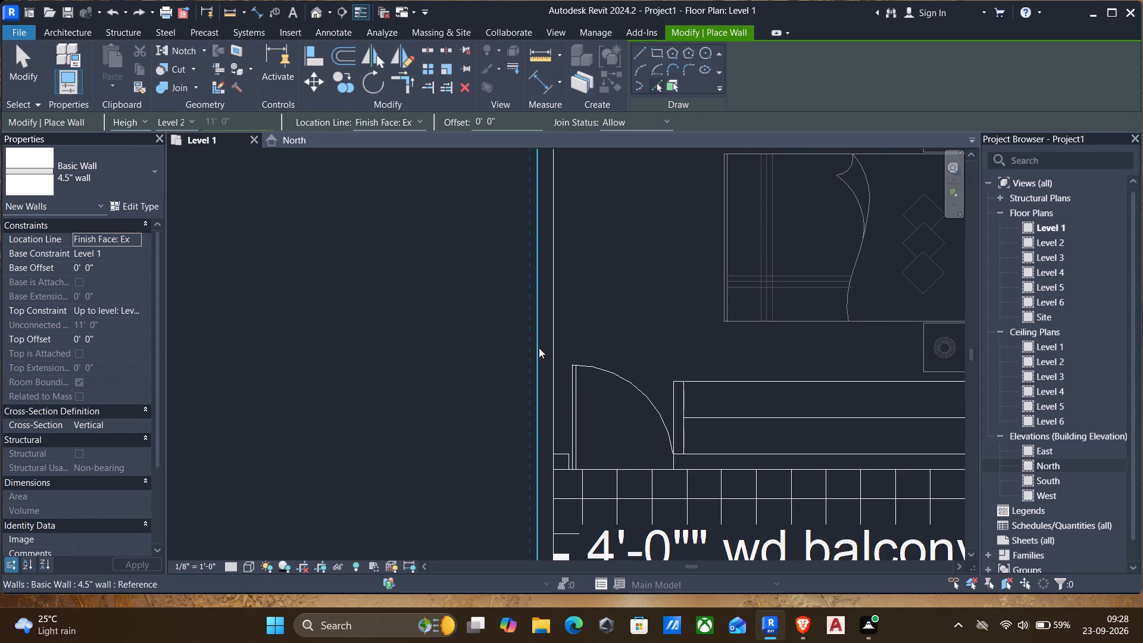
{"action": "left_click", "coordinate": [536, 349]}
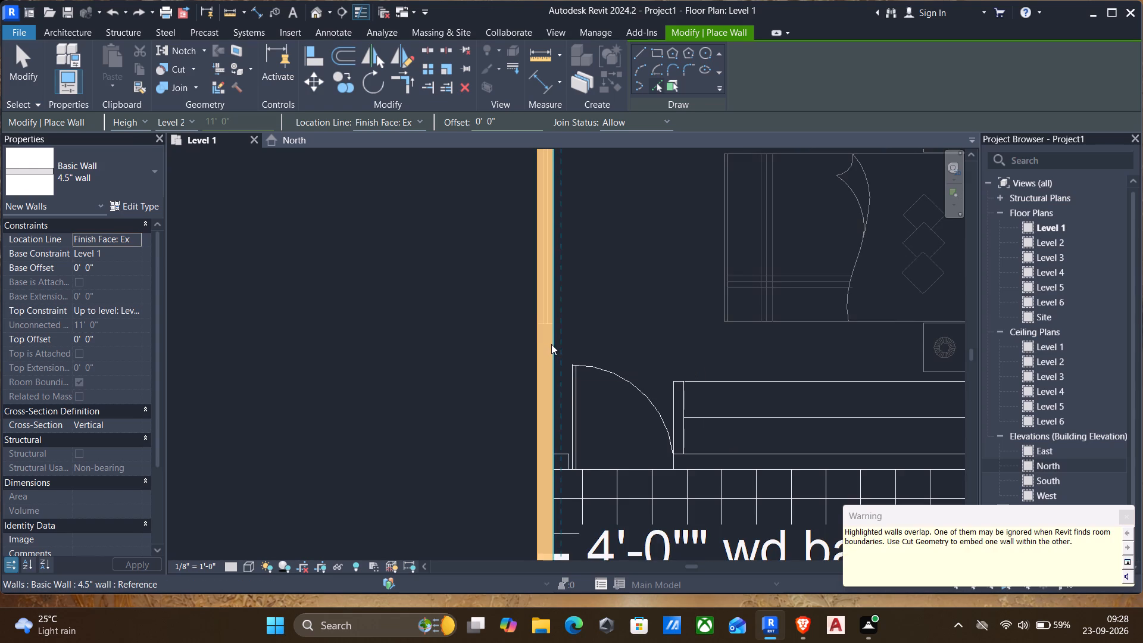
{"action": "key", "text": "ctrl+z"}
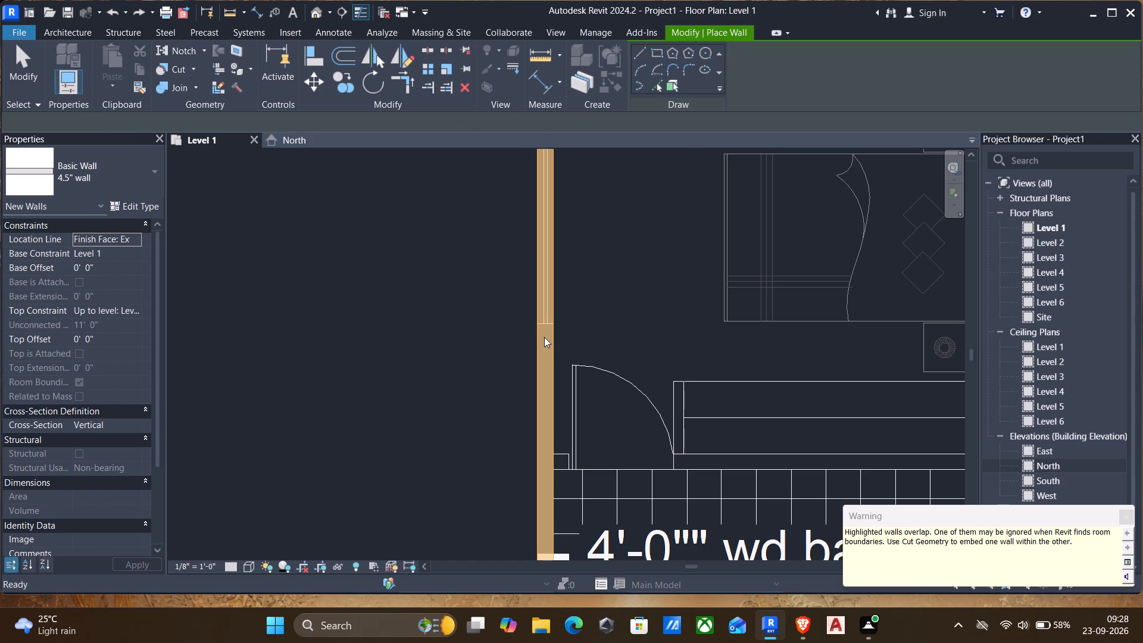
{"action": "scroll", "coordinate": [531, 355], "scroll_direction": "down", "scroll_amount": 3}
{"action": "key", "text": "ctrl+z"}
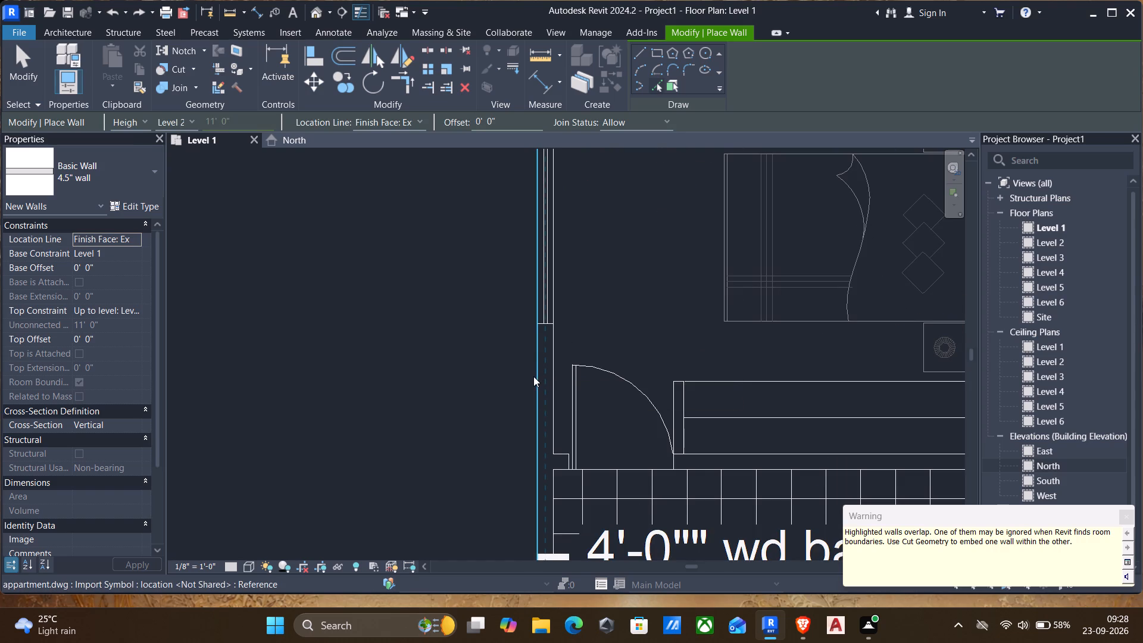
Place a 4.5" wall along the outer line of the exterior wall beside the c.bed and its balcony.
{"action": "left_click", "coordinate": [533, 376]}
{"action": "scroll", "coordinate": [578, 386], "scroll_direction": "down", "scroll_amount": 5}
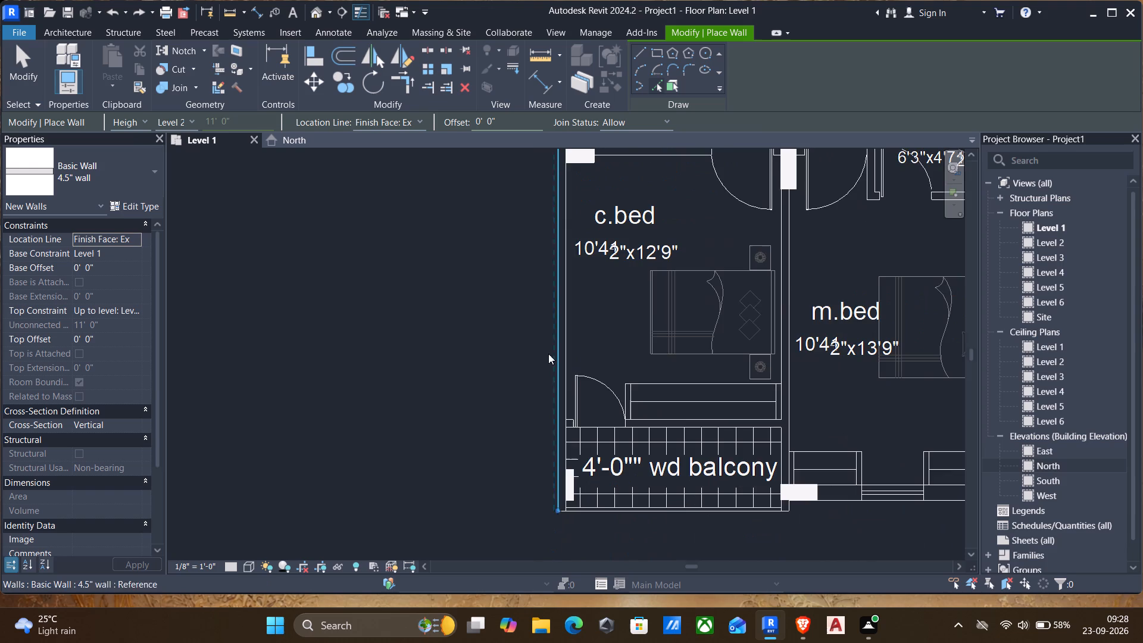
{"action": "scroll", "coordinate": [538, 348], "scroll_direction": "down", "scroll_amount": 2}
{"action": "key", "text": "Escape"}
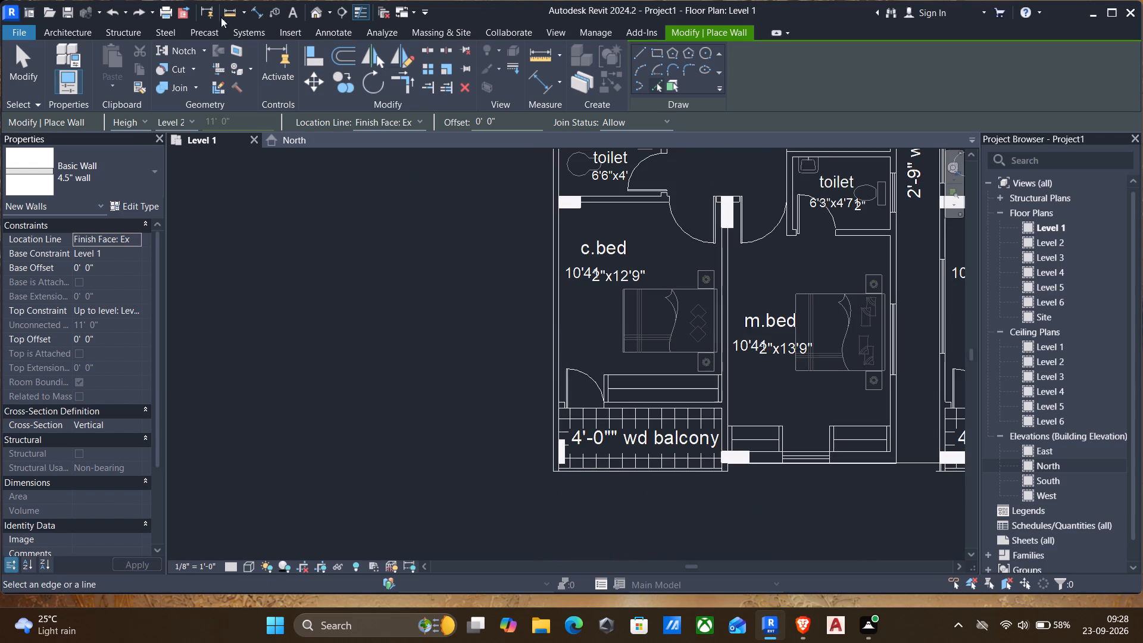
Show the placed wall in the default 3D view with Coarse detail level and Shaded visual style.
{"action": "left_click", "coordinate": [305, 13]}
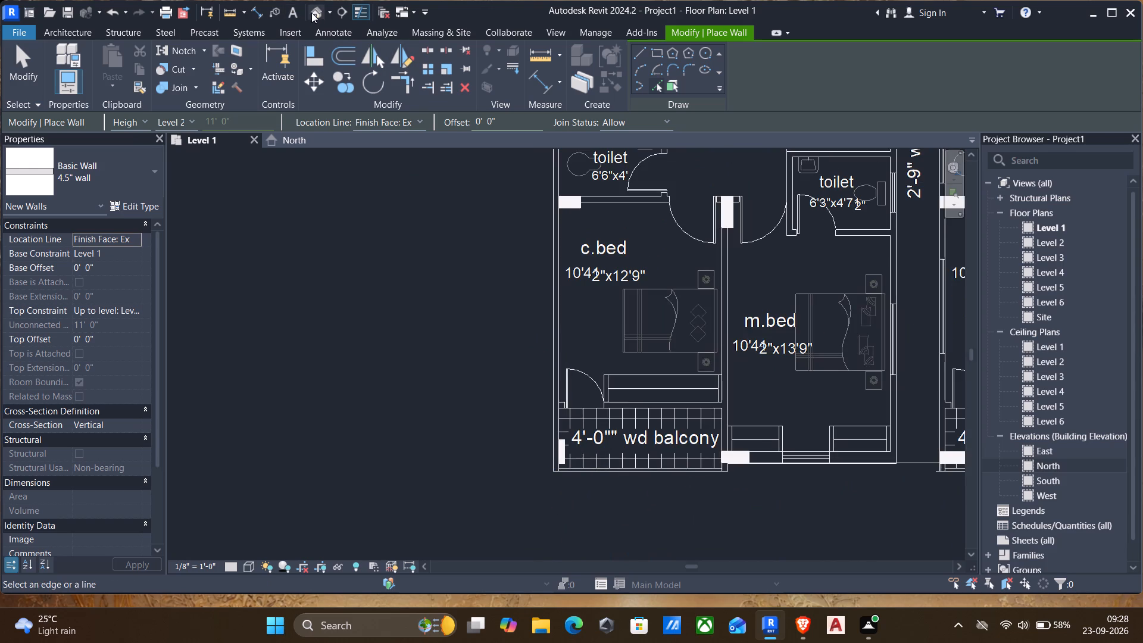
{"action": "left_click", "coordinate": [315, 13]}
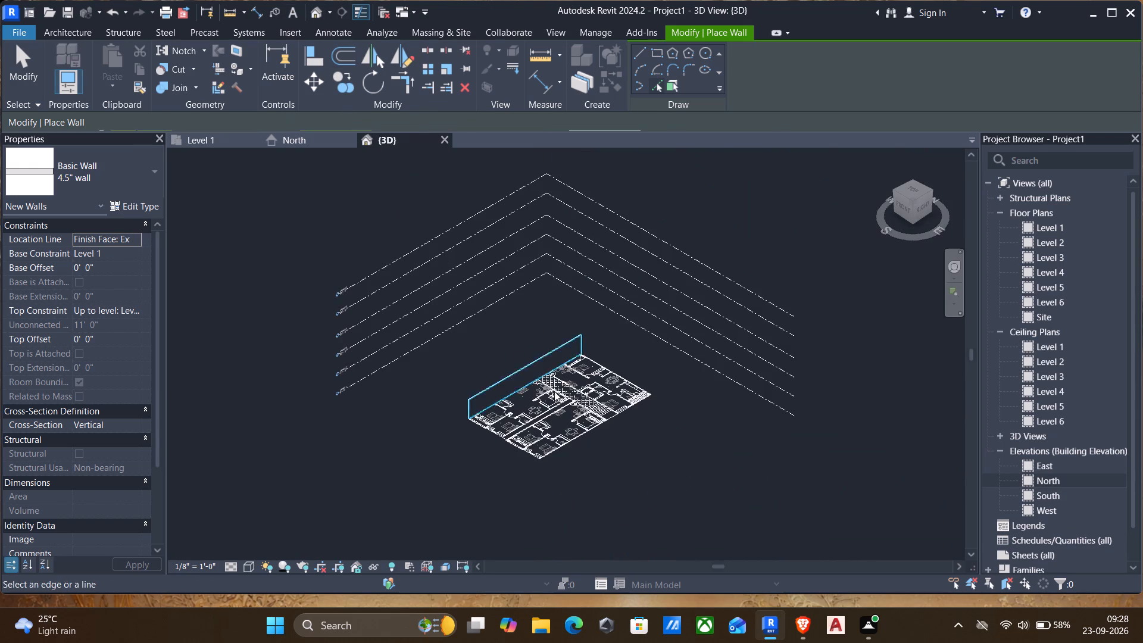
{"action": "scroll", "coordinate": [548, 395], "scroll_direction": "up", "scroll_amount": 10}
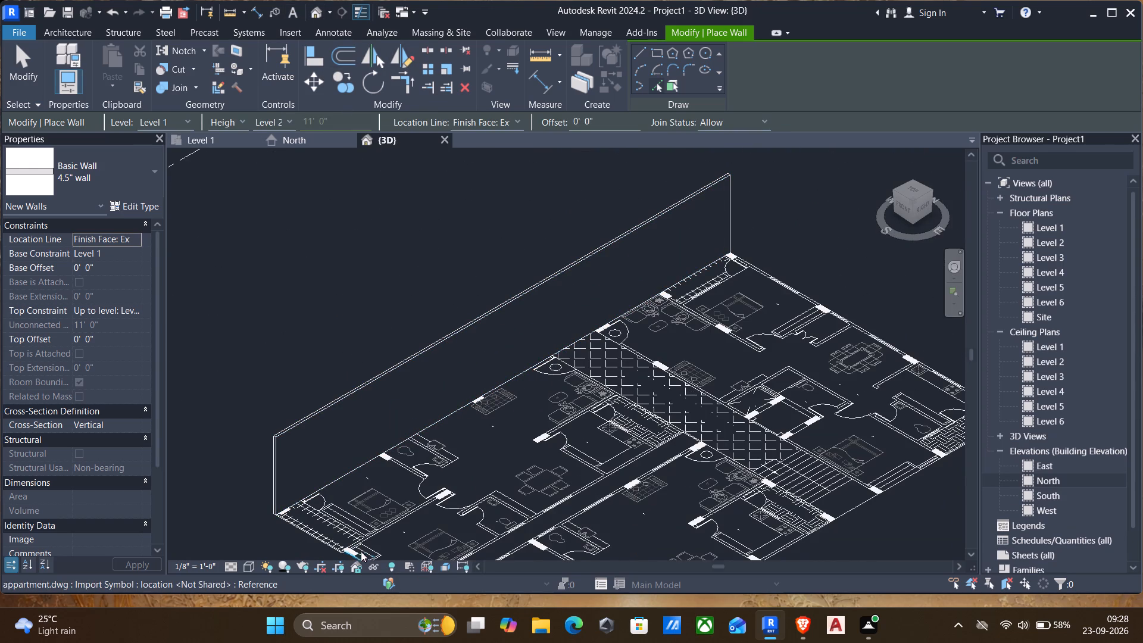
{"action": "left_click", "coordinate": [225, 564]}
{"action": "left_click", "coordinate": [245, 523]}
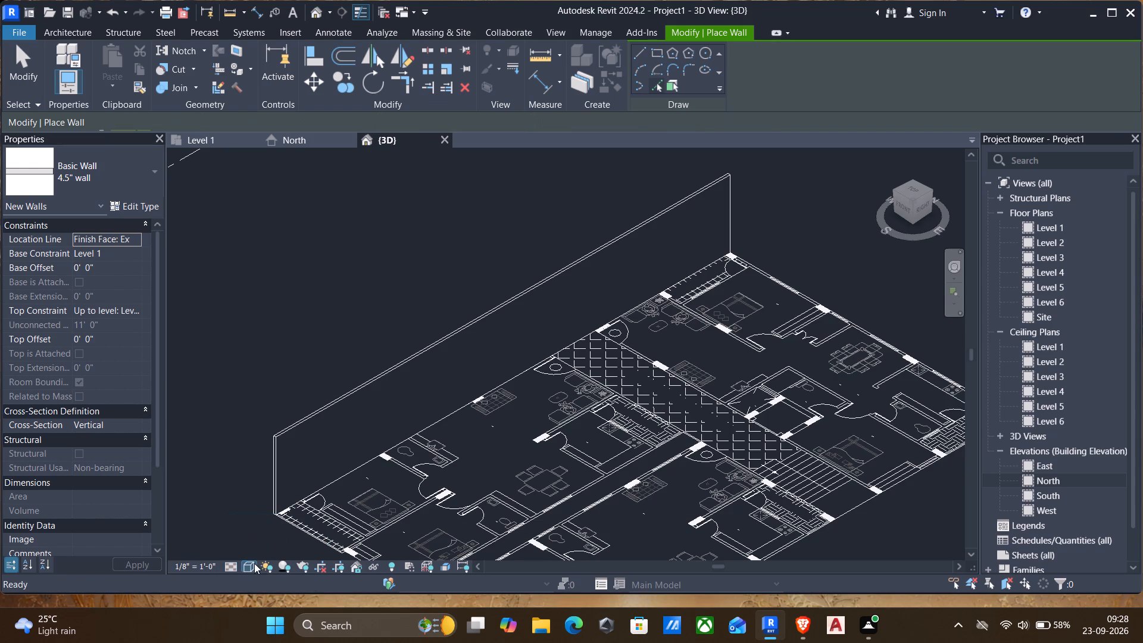
{"action": "left_click", "coordinate": [254, 563]}
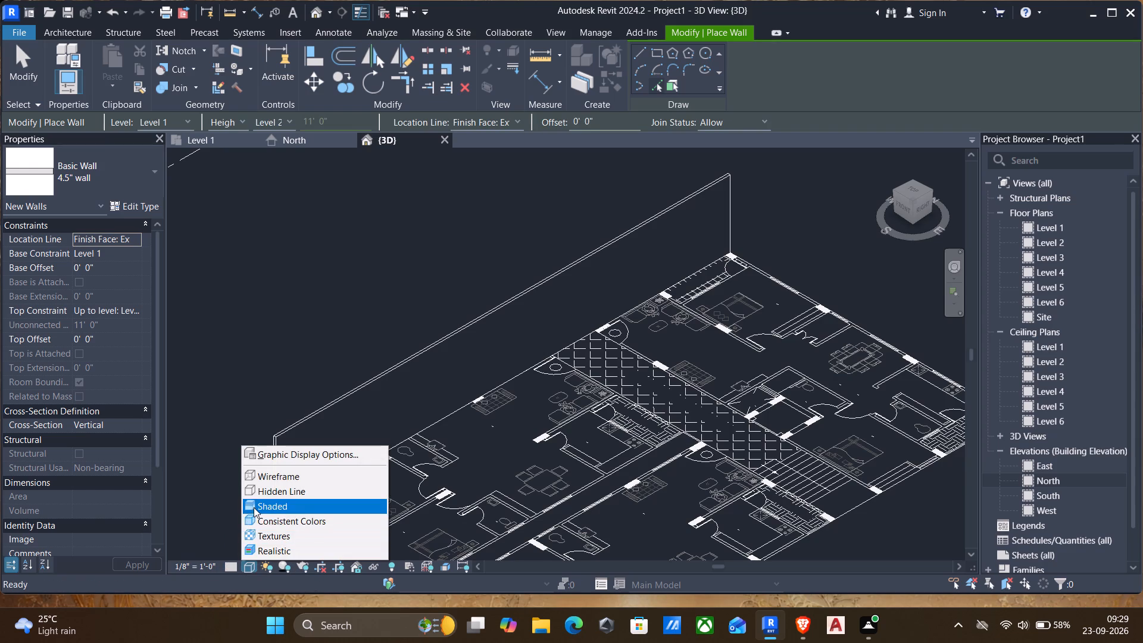
{"action": "left_click", "coordinate": [254, 507]}
{"action": "scroll", "coordinate": [300, 432], "scroll_direction": "down", "scroll_amount": 3}
{"action": "middle_click_drag", "start_coordinate": [298, 433], "coordinate": [341, 426], "text": "shift"}
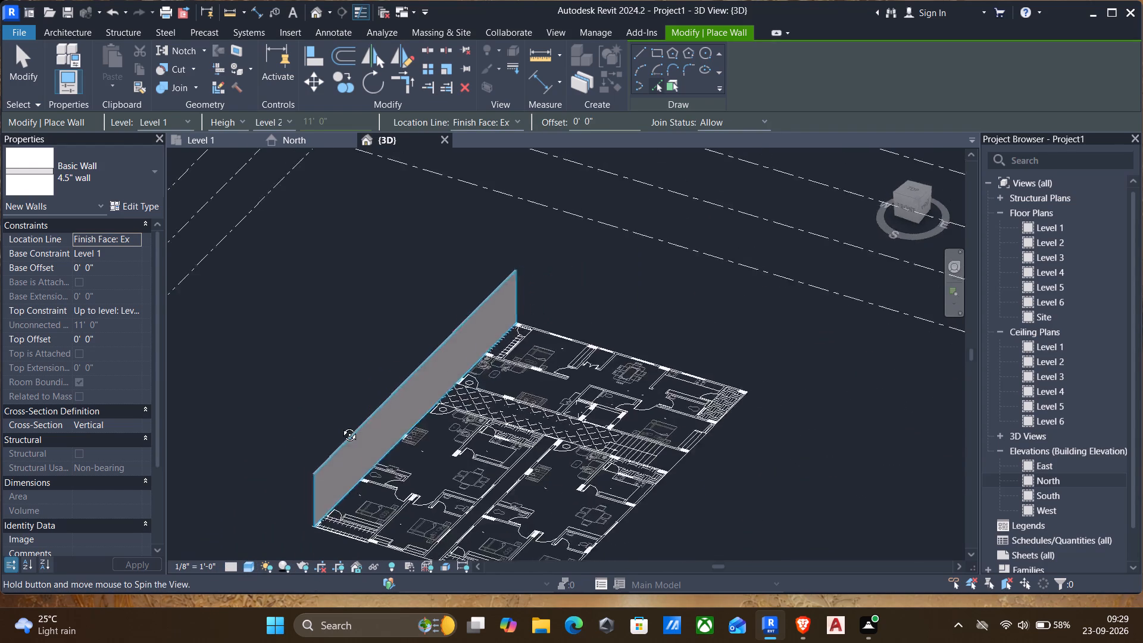
{"action": "middle_click_drag", "start_coordinate": [341, 426], "coordinate": [513, 339], "text": "shift"}
{"action": "scroll", "coordinate": [479, 379], "scroll_direction": "up", "scroll_amount": 5}
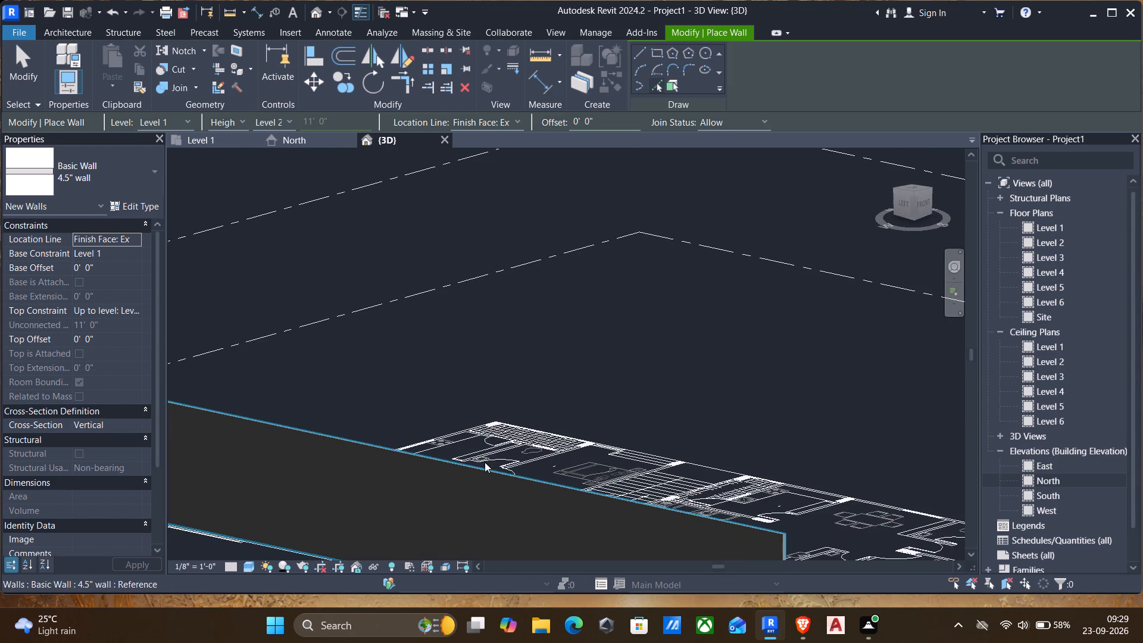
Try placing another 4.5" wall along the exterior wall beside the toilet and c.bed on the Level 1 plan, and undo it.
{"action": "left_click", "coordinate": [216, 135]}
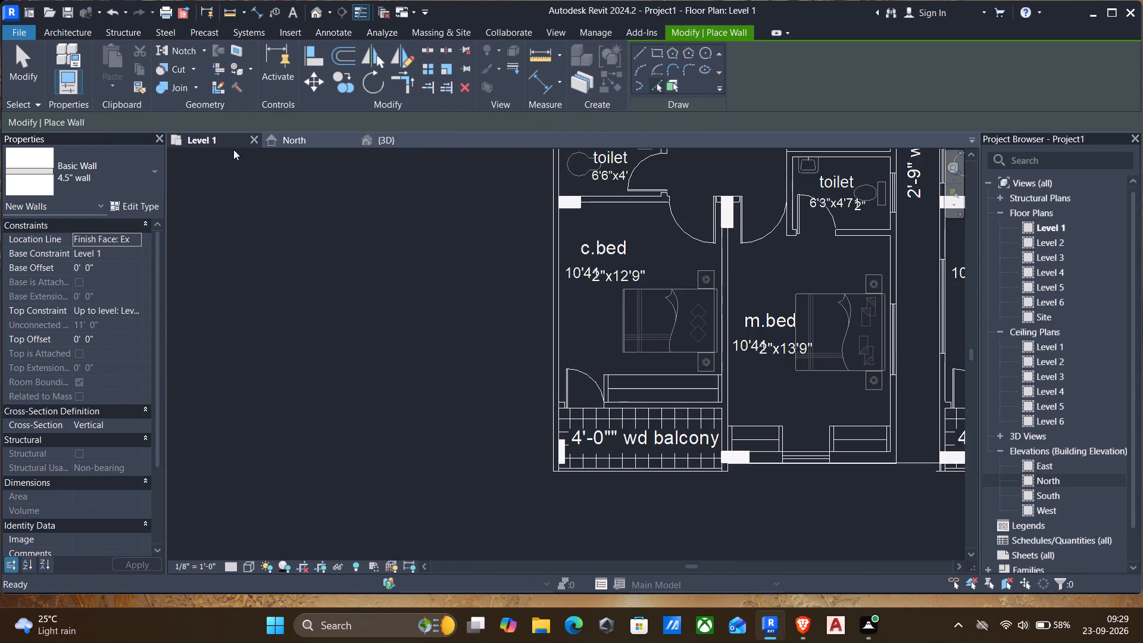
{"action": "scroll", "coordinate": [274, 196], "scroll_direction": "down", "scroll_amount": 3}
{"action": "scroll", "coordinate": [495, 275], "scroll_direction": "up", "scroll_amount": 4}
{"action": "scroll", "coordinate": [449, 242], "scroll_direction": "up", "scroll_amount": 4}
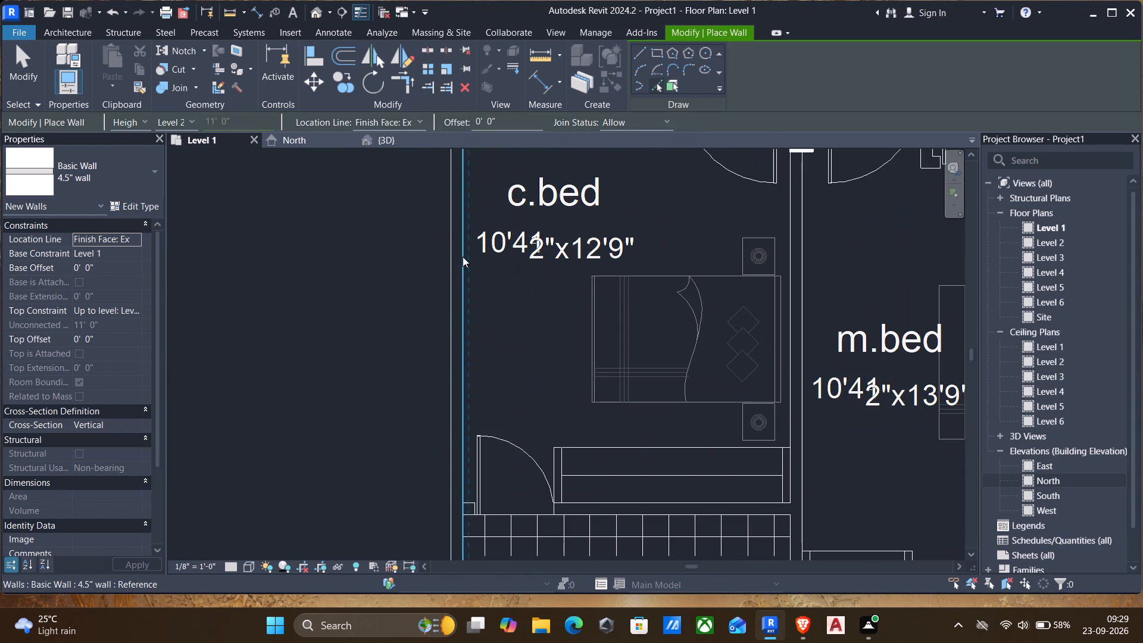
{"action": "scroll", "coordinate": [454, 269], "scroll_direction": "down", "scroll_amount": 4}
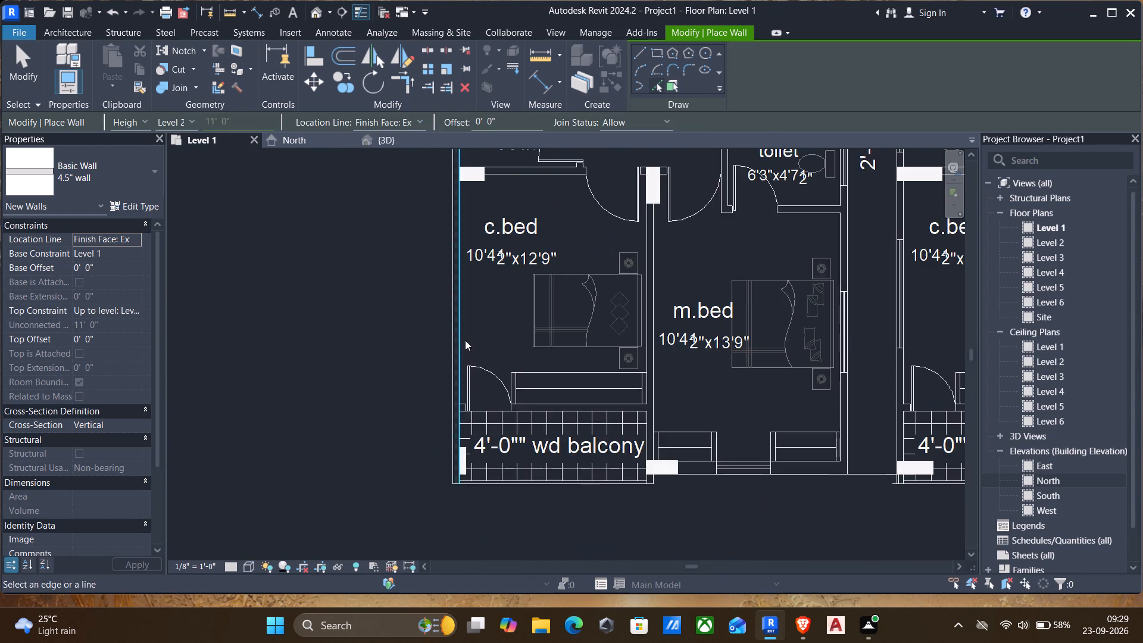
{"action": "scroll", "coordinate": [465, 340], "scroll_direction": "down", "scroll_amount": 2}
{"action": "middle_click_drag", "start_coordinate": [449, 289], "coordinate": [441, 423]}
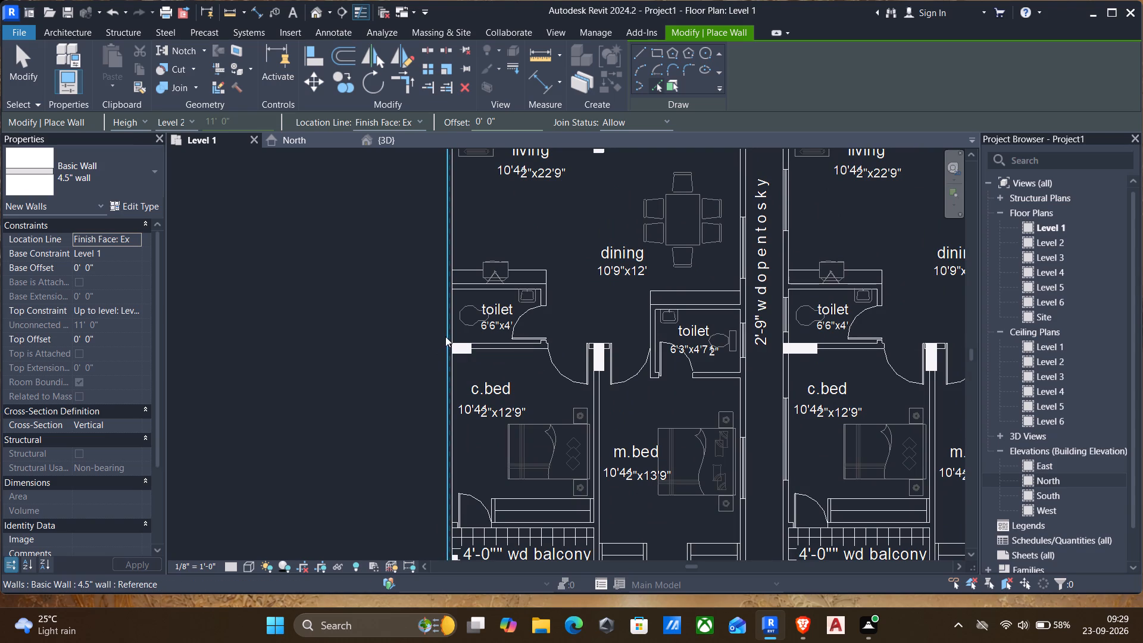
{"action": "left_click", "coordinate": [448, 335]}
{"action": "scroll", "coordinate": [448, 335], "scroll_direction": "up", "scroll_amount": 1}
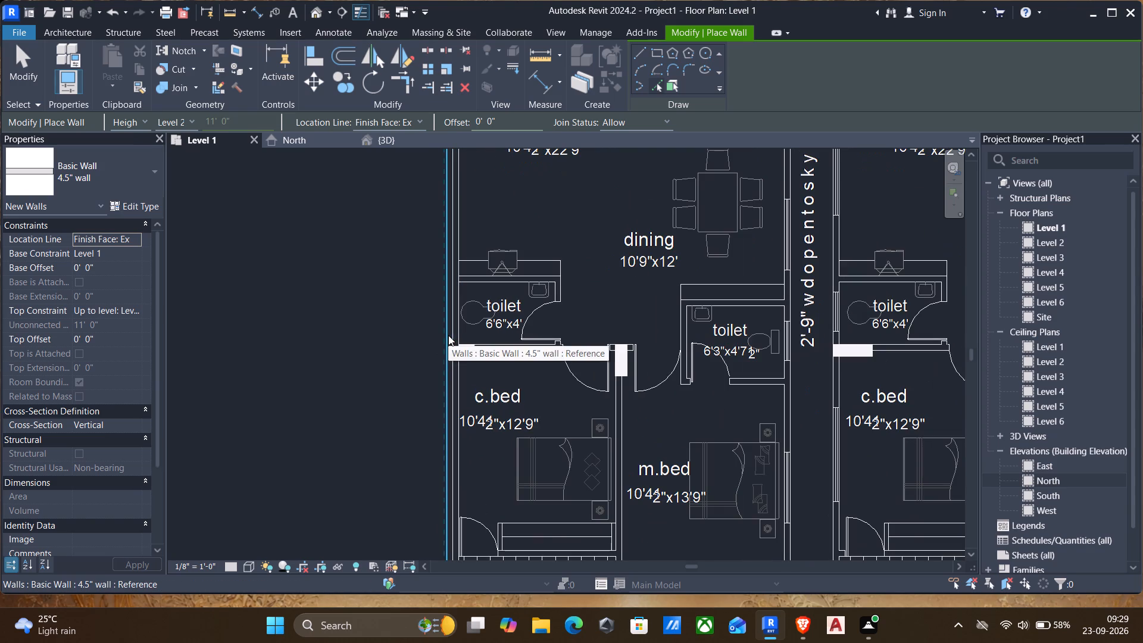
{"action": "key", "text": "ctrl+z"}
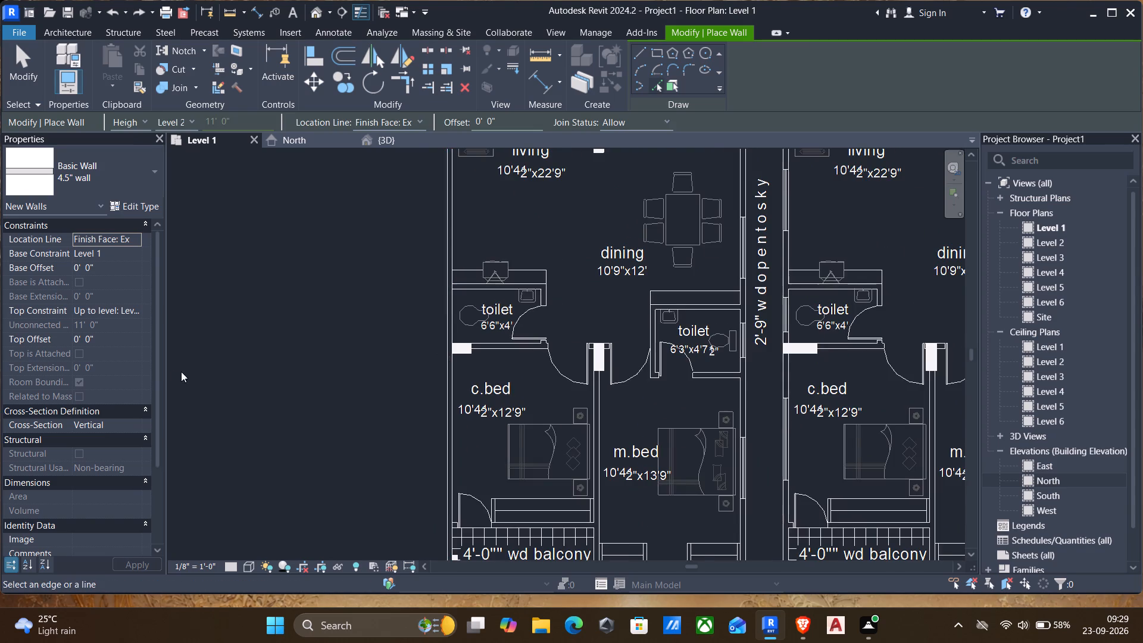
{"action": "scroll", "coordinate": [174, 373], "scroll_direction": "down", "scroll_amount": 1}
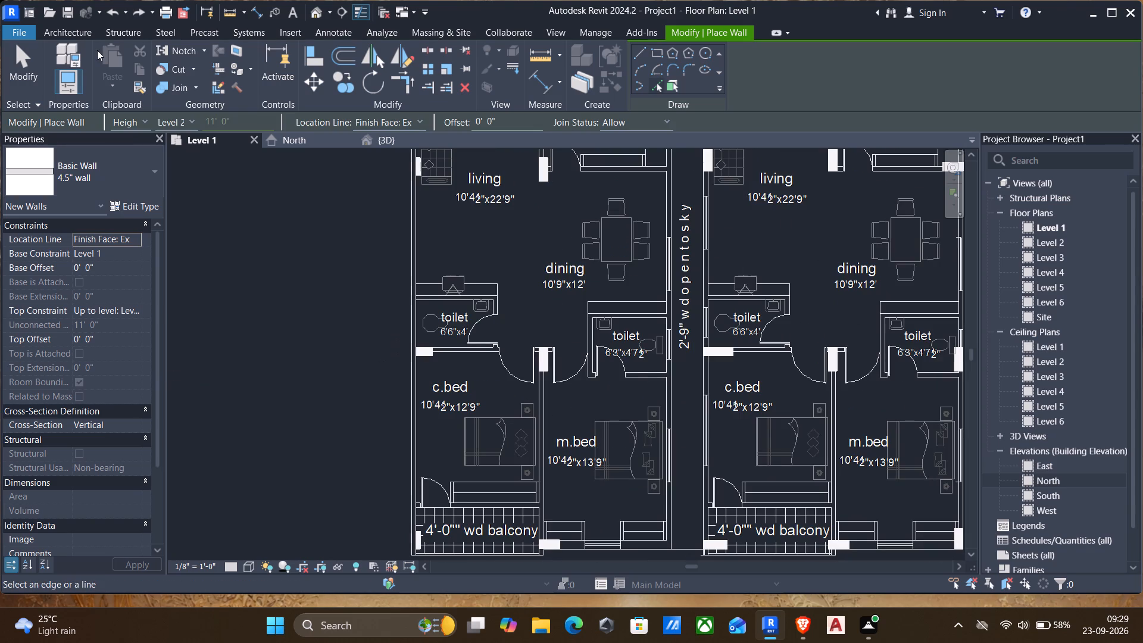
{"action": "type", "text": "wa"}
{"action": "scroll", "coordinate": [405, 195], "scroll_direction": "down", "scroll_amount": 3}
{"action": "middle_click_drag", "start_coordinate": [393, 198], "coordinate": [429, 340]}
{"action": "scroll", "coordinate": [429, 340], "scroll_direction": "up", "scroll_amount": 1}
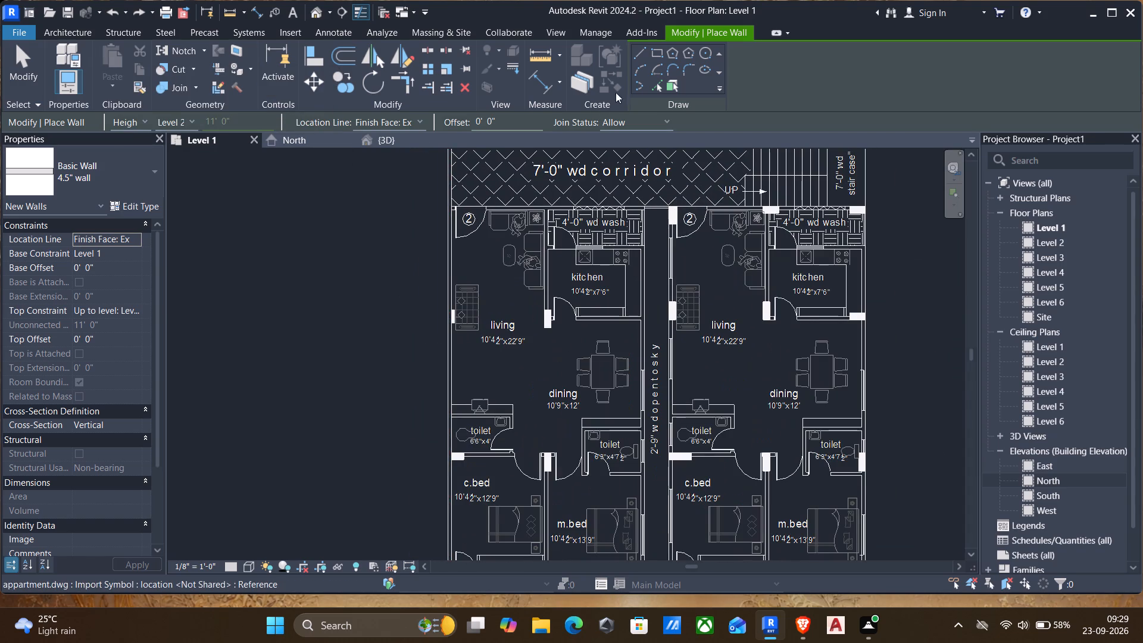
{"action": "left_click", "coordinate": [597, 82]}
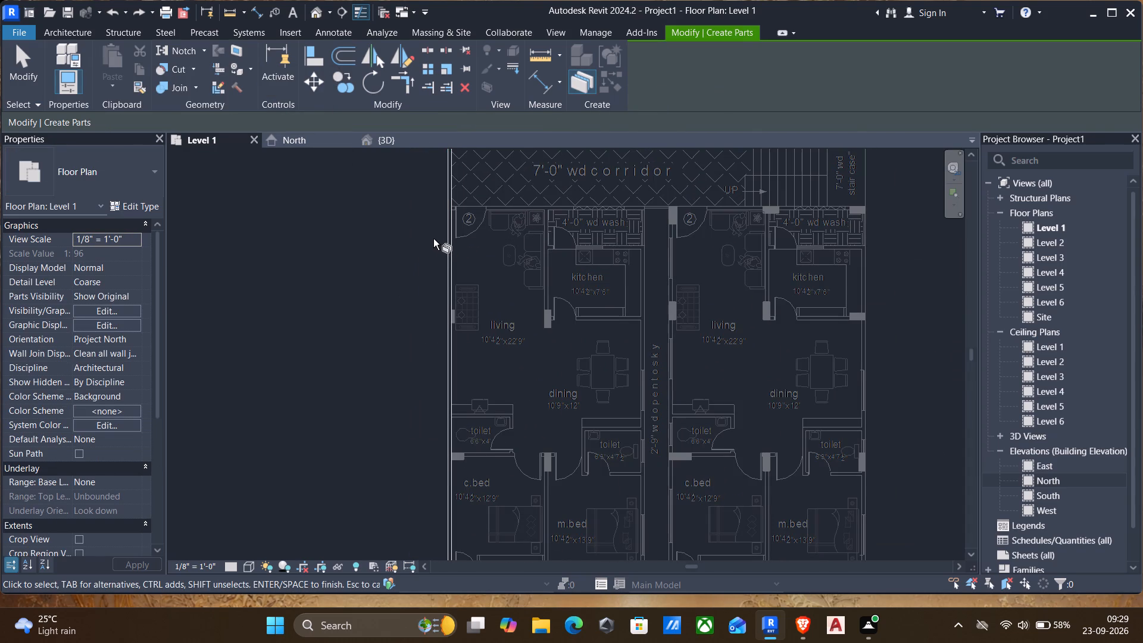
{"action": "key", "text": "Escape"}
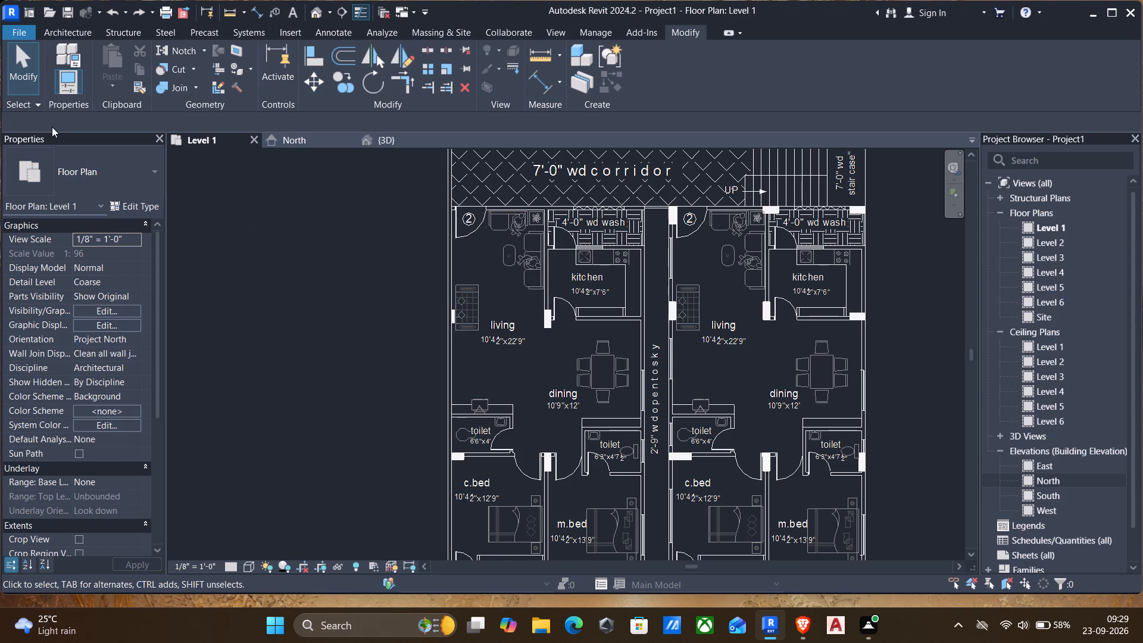
Place a 4.5" wall by picking the outer exterior line running past flat 3's c.bed, pooja, dining and kitchen.
{"action": "type", "text": "wa"}
{"action": "left_click", "coordinate": [79, 180]}
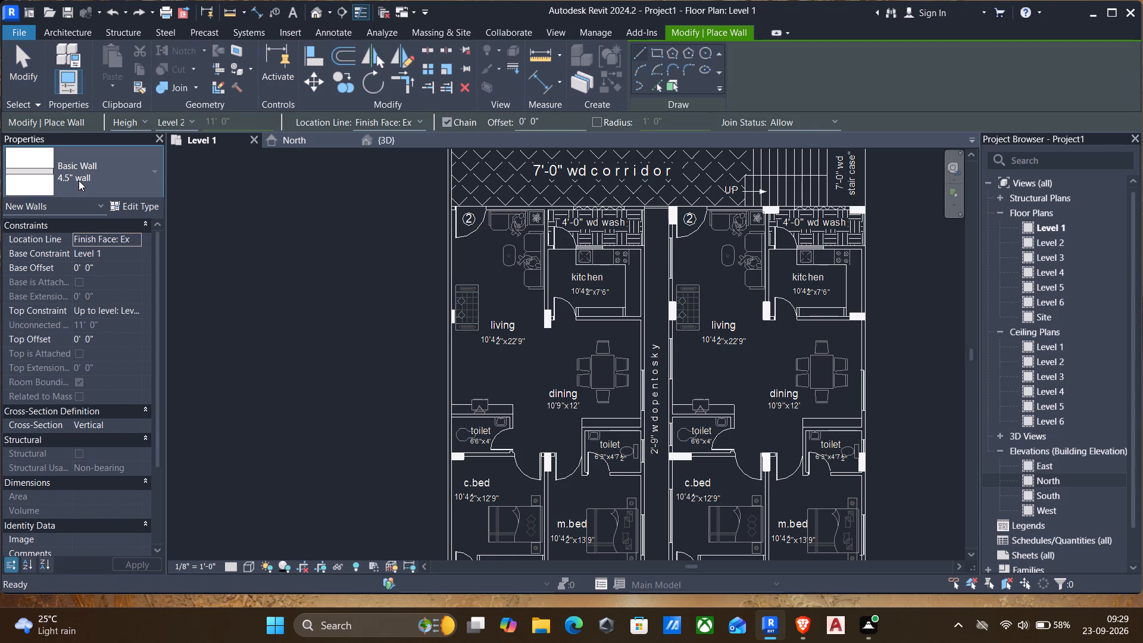
{"action": "left_click", "coordinate": [113, 254]}
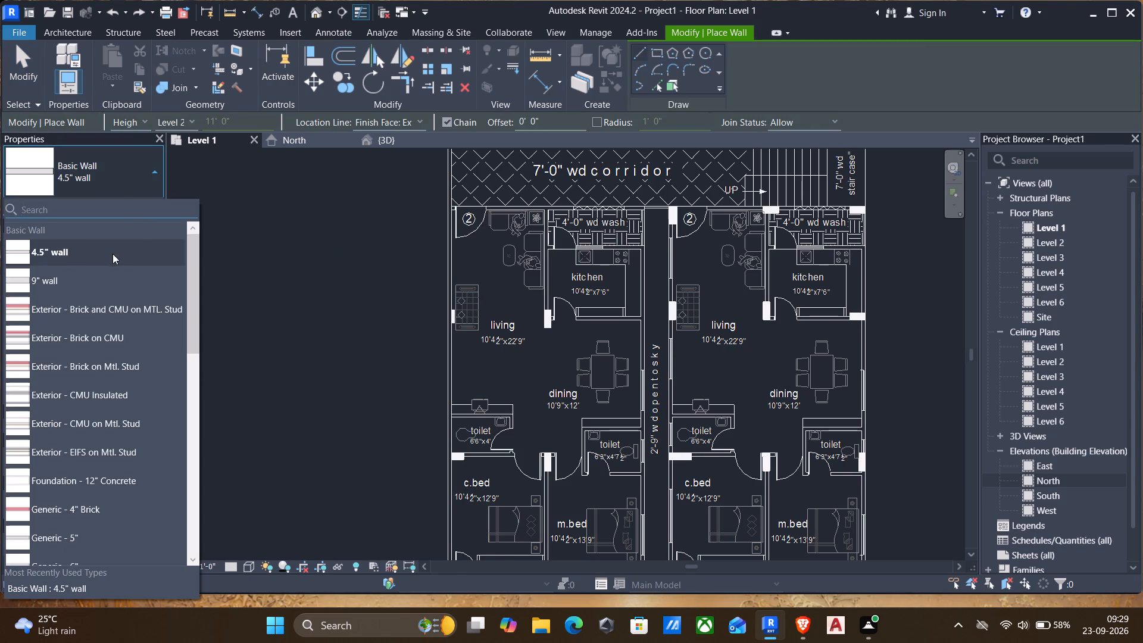
{"action": "scroll", "coordinate": [427, 304], "scroll_direction": "down", "scroll_amount": 2}
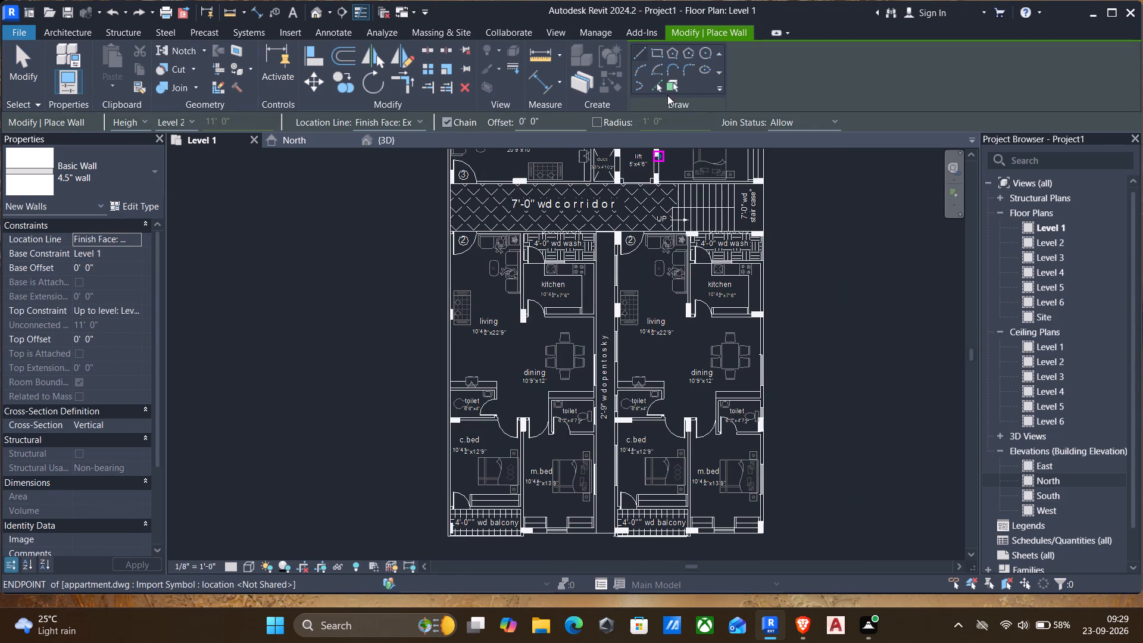
{"action": "left_click", "coordinate": [653, 82]}
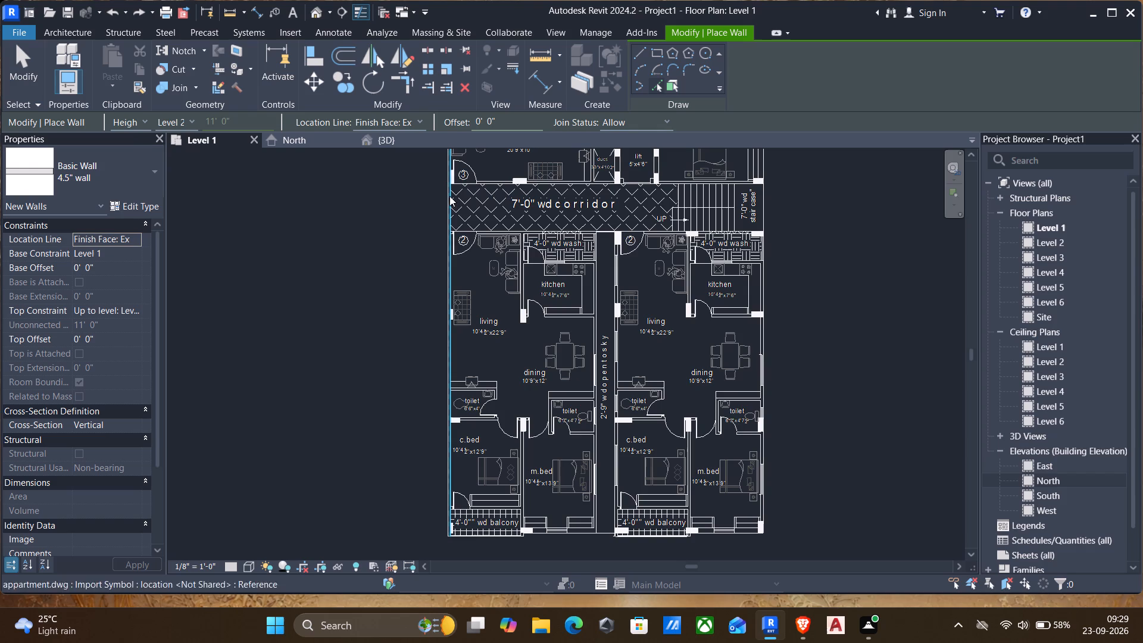
{"action": "scroll", "coordinate": [453, 229], "scroll_direction": "down", "scroll_amount": 2}
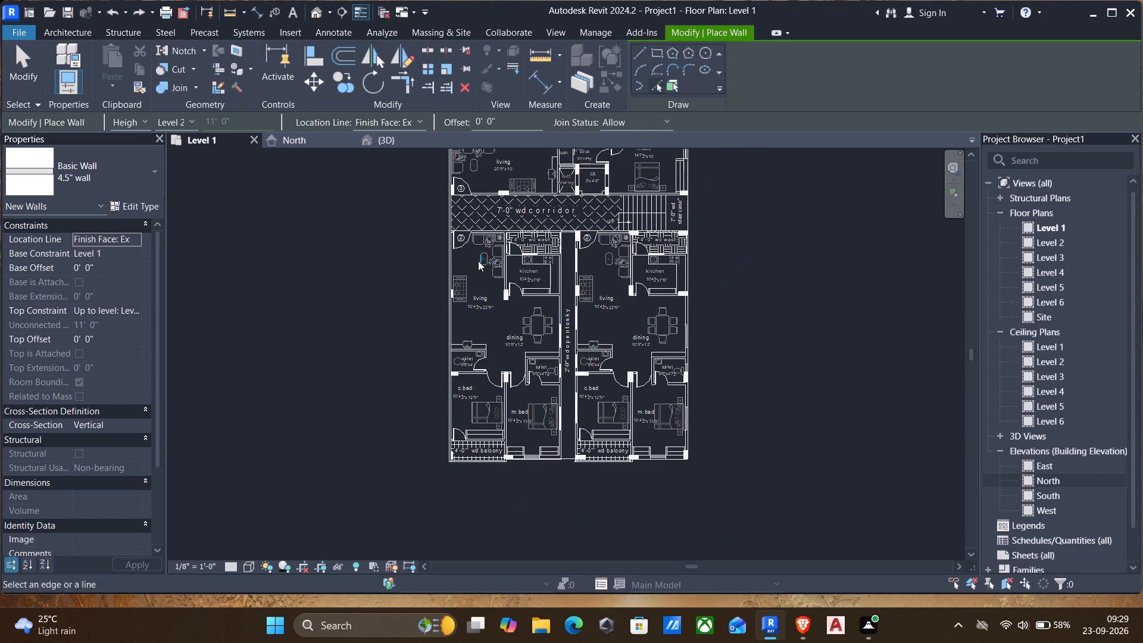
{"action": "middle_click_drag", "start_coordinate": [465, 248], "coordinate": [476, 390]}
{"action": "scroll", "coordinate": [476, 390], "scroll_direction": "up", "scroll_amount": 1}
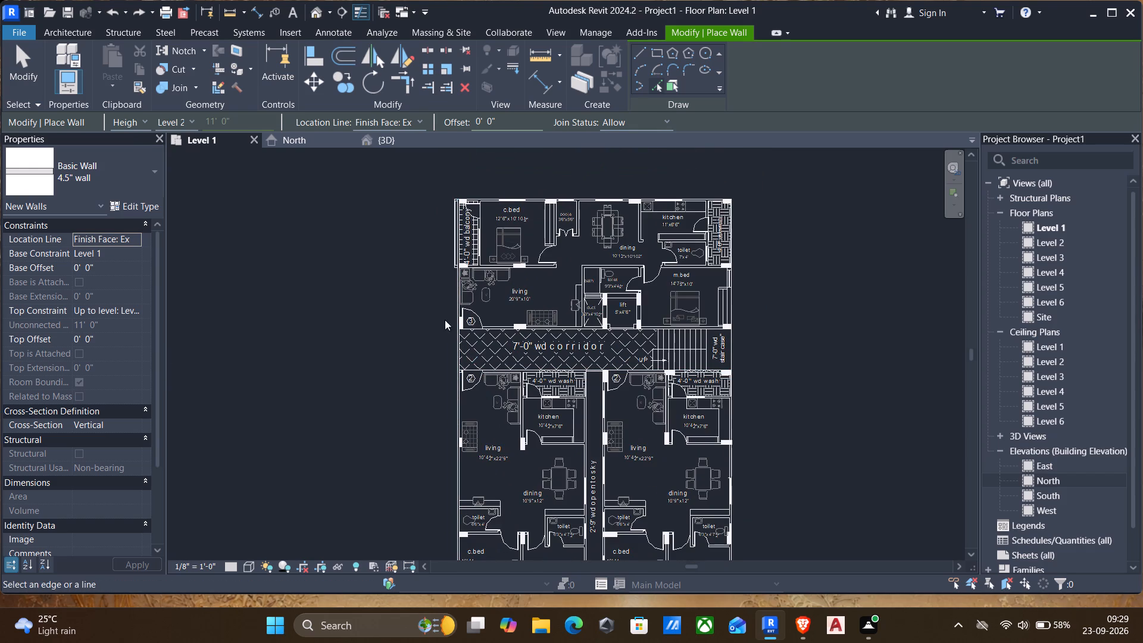
{"action": "scroll", "coordinate": [461, 238], "scroll_direction": "up", "scroll_amount": 5}
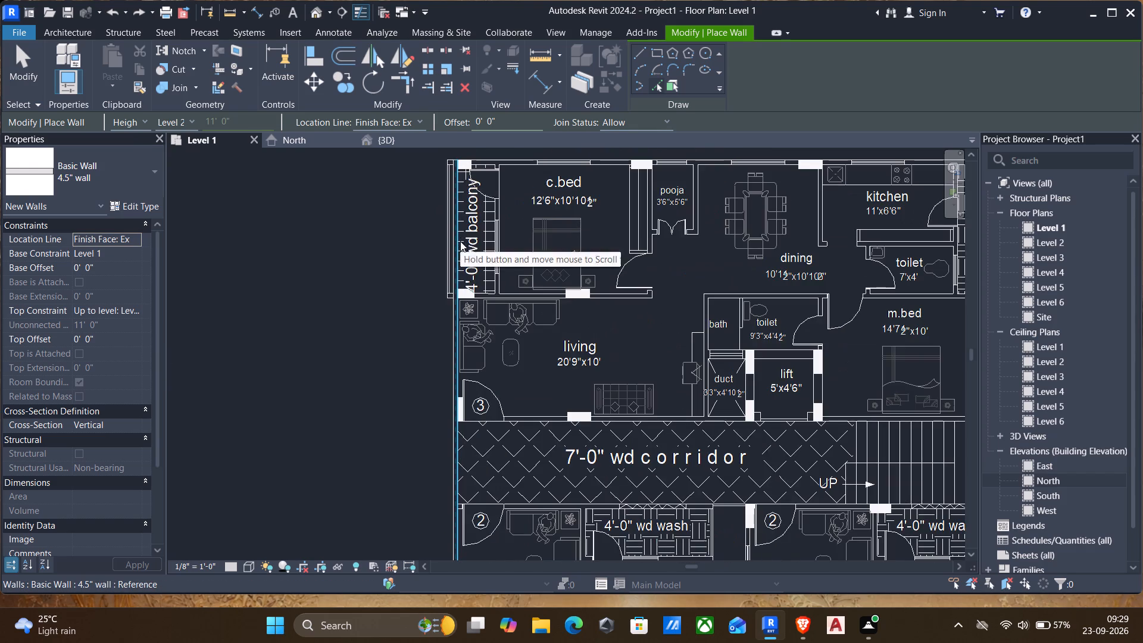
{"action": "scroll", "coordinate": [460, 241], "scroll_direction": "up", "scroll_amount": 3}
{"action": "scroll", "coordinate": [454, 245], "scroll_direction": "down", "scroll_amount": 2}
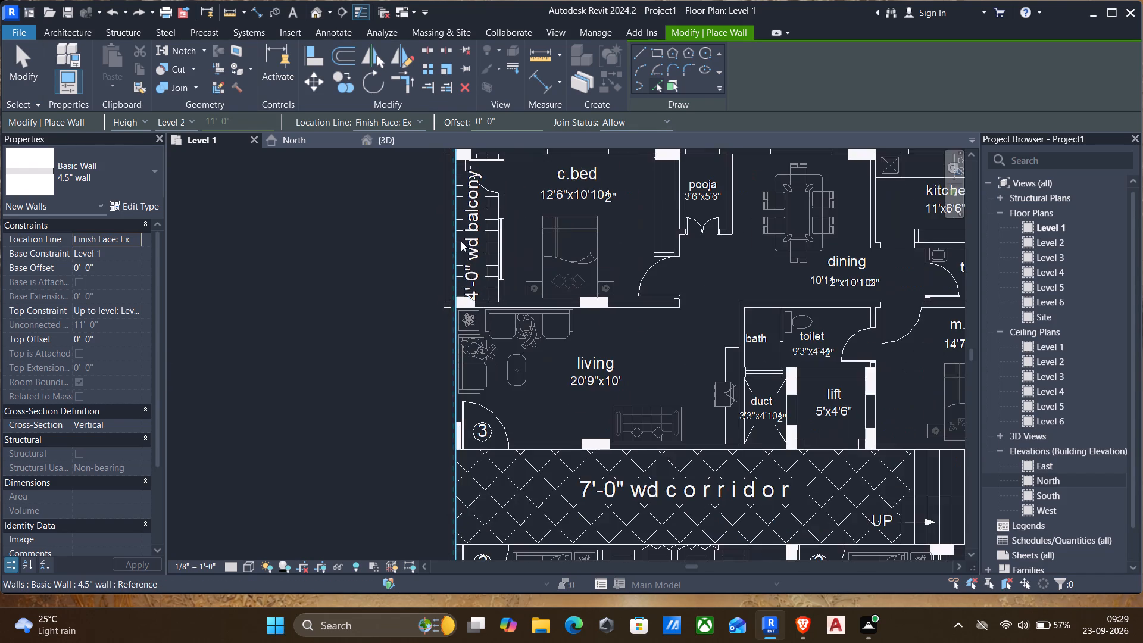
{"action": "middle_click_drag", "start_coordinate": [461, 241], "coordinate": [464, 320]}
{"action": "scroll", "coordinate": [454, 264], "scroll_direction": "up", "scroll_amount": 1}
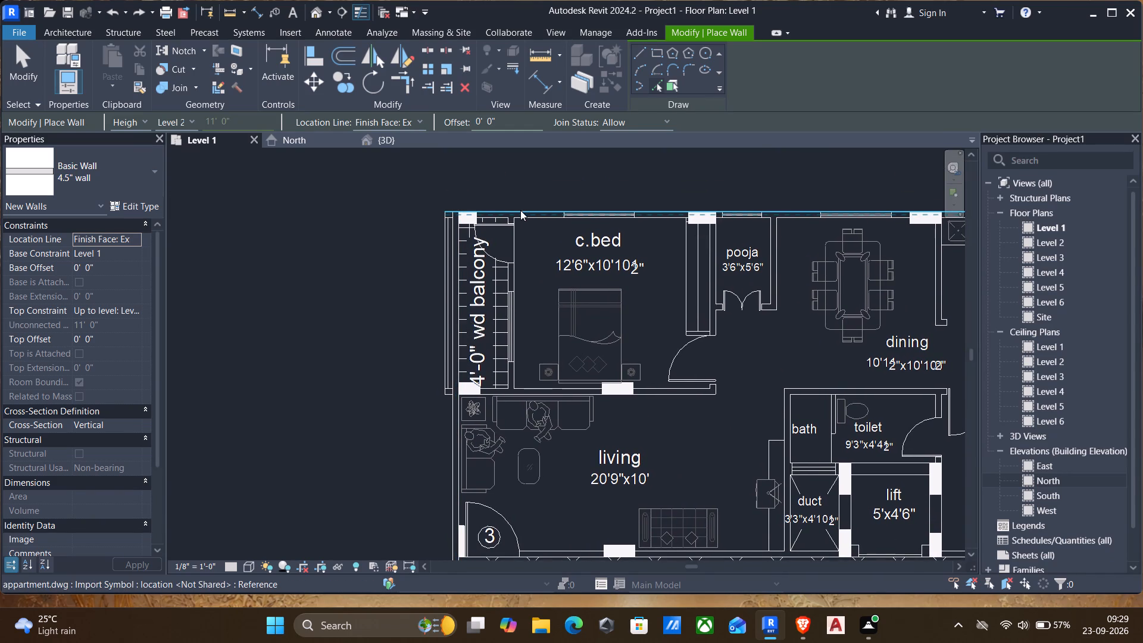
{"action": "left_click", "coordinate": [520, 210]}
Place a 4.5" wall along the building's outer exterior line on the staircase side, beside the flat 2 kitchen and dining.
{"action": "scroll", "coordinate": [519, 212], "scroll_direction": "down", "scroll_amount": 5}
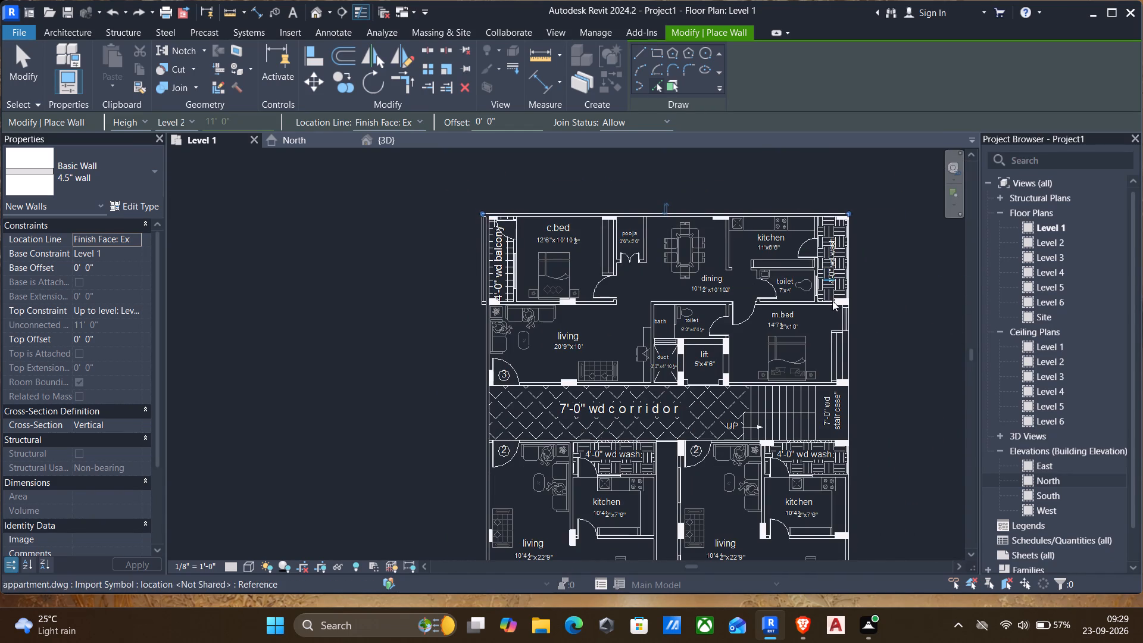
{"action": "middle_click_drag", "start_coordinate": [841, 342], "coordinate": [739, 292]}
{"action": "middle_click_drag", "start_coordinate": [746, 383], "coordinate": [743, 381]}
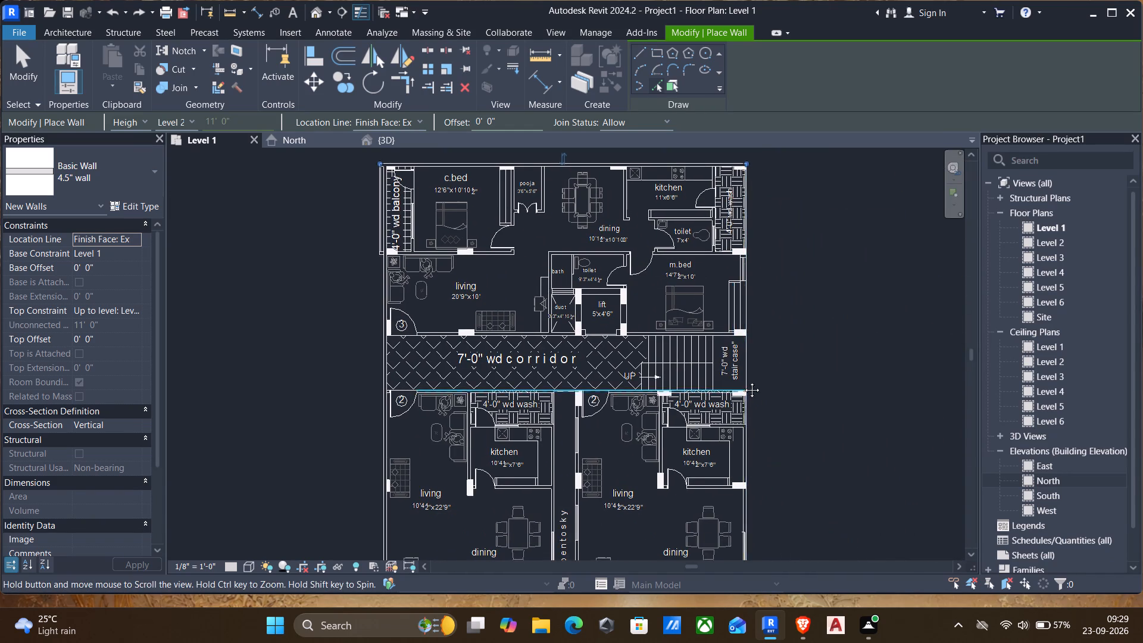
{"action": "middle_click_drag", "start_coordinate": [743, 381], "coordinate": [586, 167]}
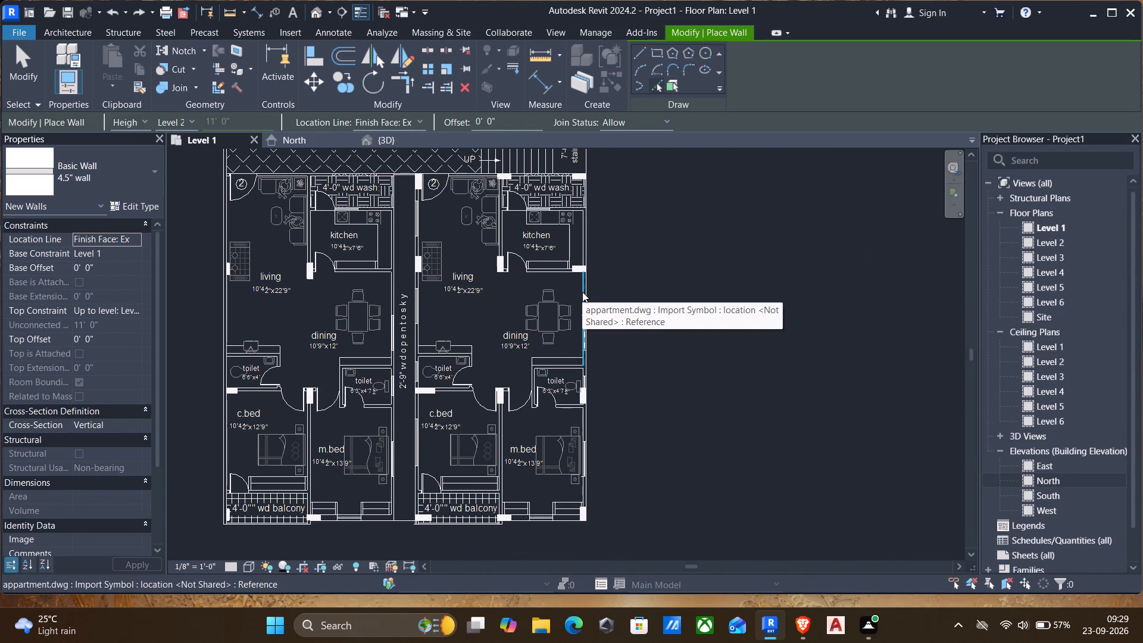
{"action": "scroll", "coordinate": [585, 297], "scroll_direction": "up", "scroll_amount": 4}
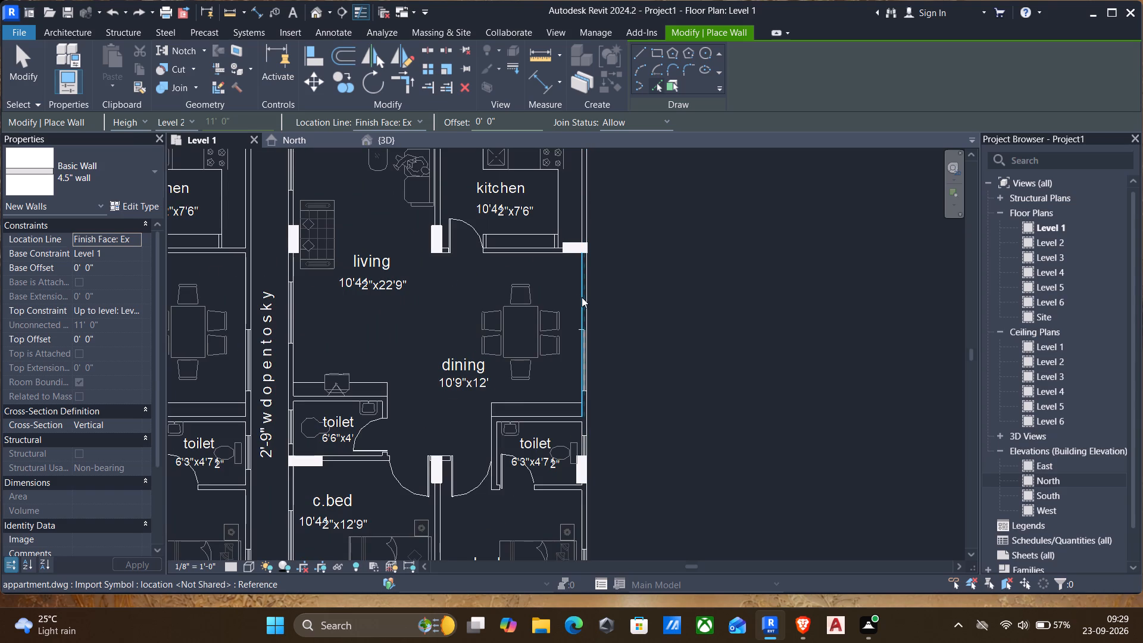
{"action": "scroll", "coordinate": [584, 298], "scroll_direction": "up", "scroll_amount": 2}
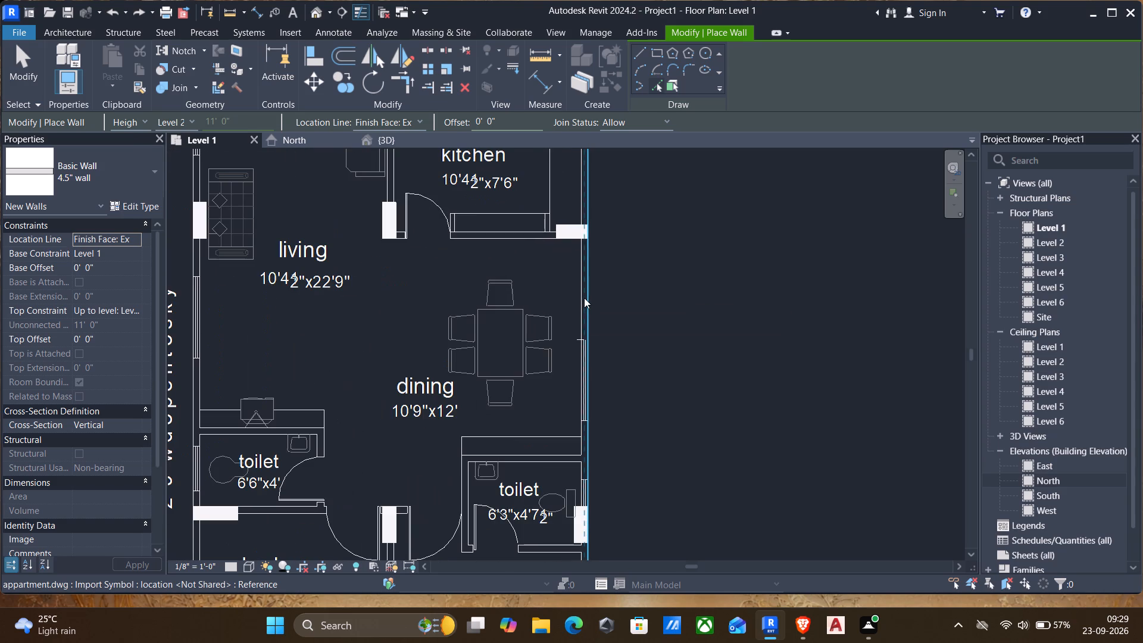
{"action": "left_click", "coordinate": [584, 298]}
{"action": "scroll", "coordinate": [584, 298], "scroll_direction": "down", "scroll_amount": 12}
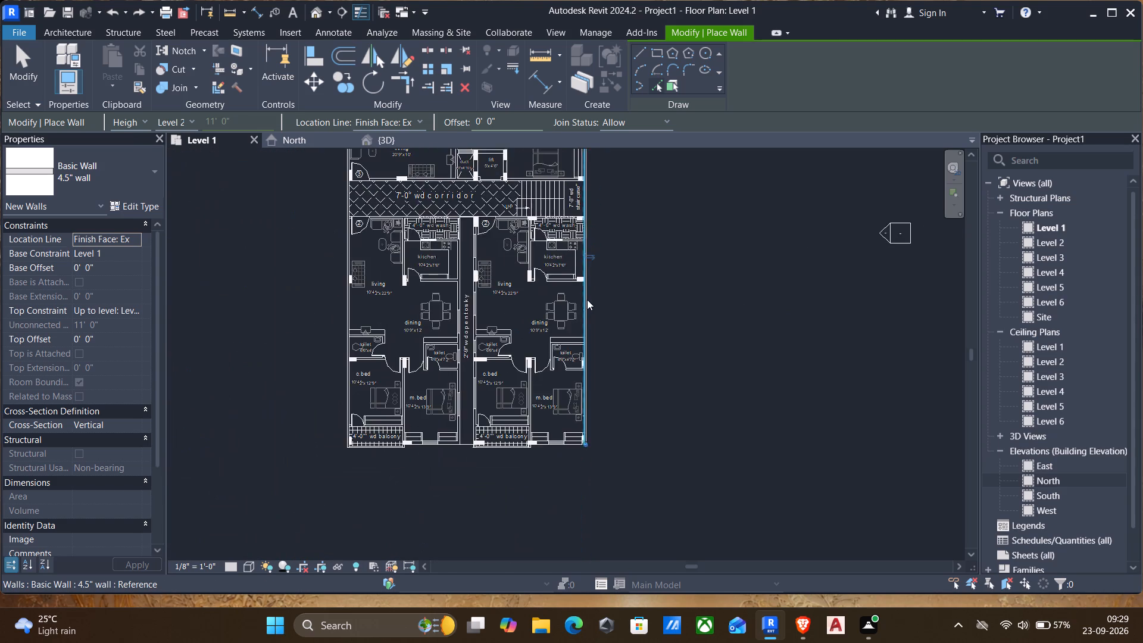
{"action": "scroll", "coordinate": [587, 299], "scroll_direction": "down", "scroll_amount": 1}
{"action": "key", "text": "Escape"}
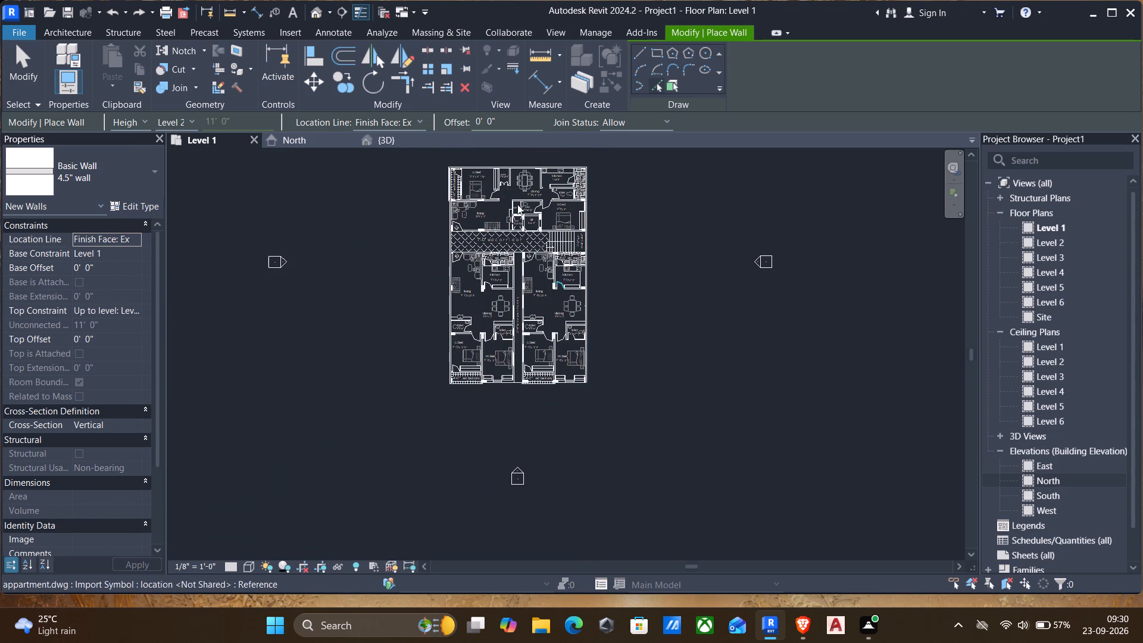
Examine the placed exterior walls in the default 3D view.
{"action": "left_click", "coordinate": [314, 17]}
{"action": "scroll", "coordinate": [439, 246], "scroll_direction": "down", "scroll_amount": 2}
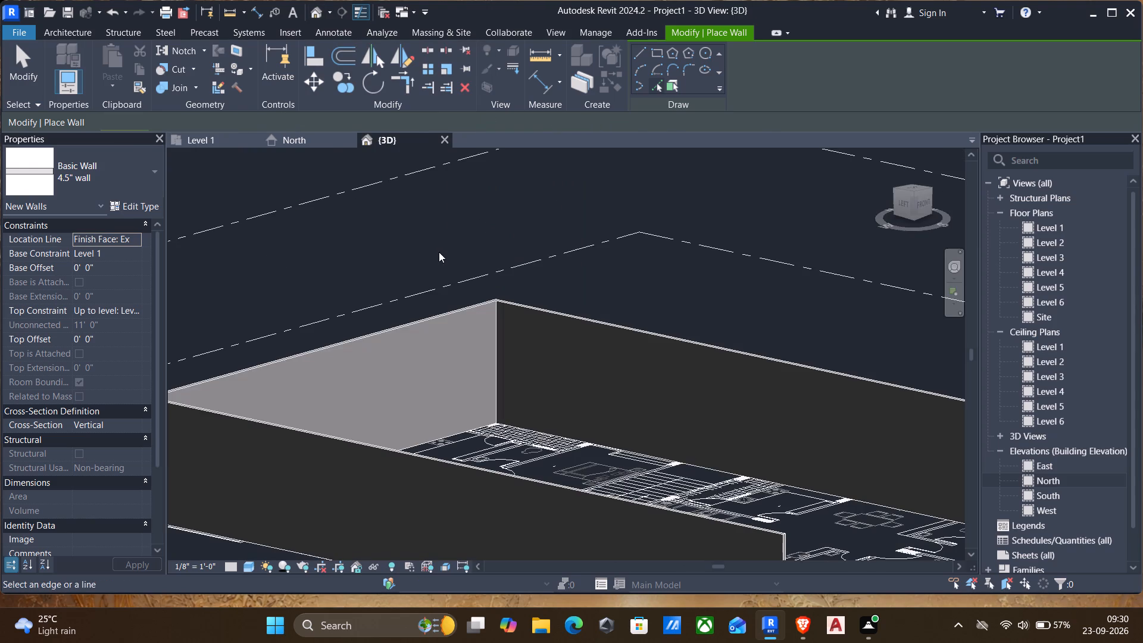
{"action": "scroll", "coordinate": [439, 252], "scroll_direction": "down", "scroll_amount": 7}
{"action": "scroll", "coordinate": [534, 341], "scroll_direction": "up", "scroll_amount": 4}
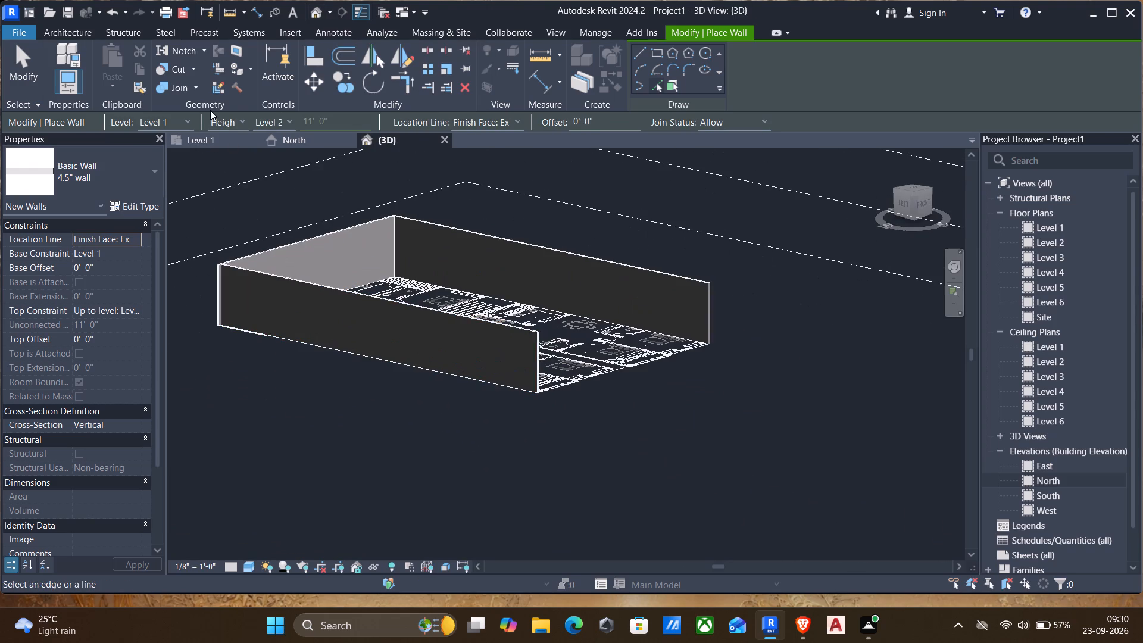
On the Level 1 plan, place a 4.5" wall along the inner m.bed wall line beside the 2'-9" open-to-sky gap.
{"action": "left_click", "coordinate": [203, 138]}
{"action": "scroll", "coordinate": [383, 269], "scroll_direction": "down", "scroll_amount": 1}
{"action": "scroll", "coordinate": [454, 334], "scroll_direction": "up", "scroll_amount": 5}
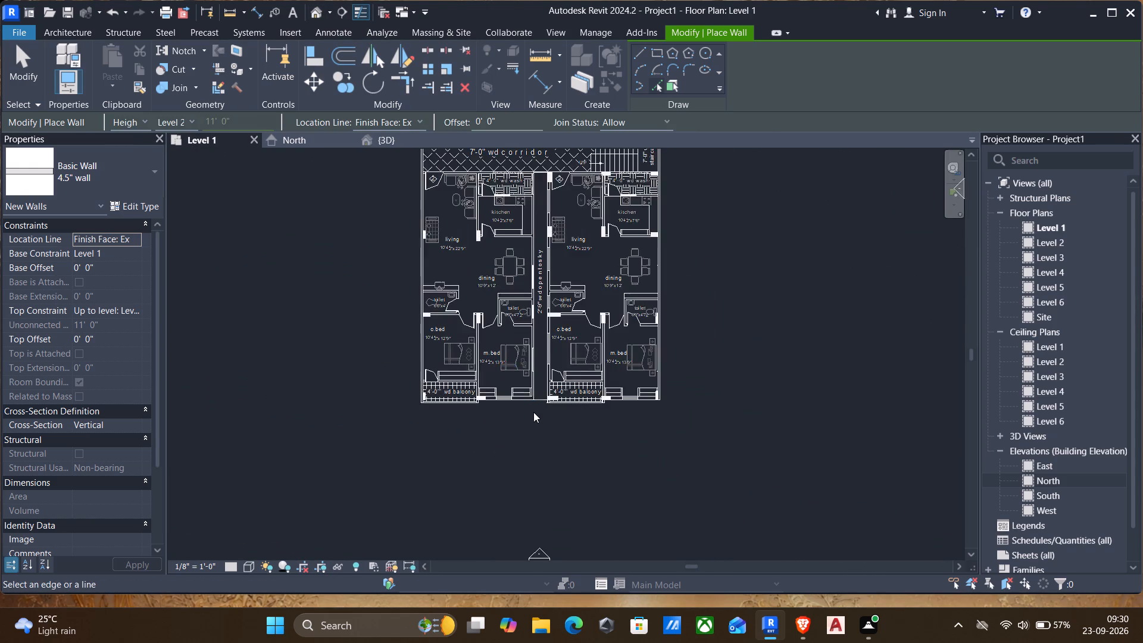
{"action": "scroll", "coordinate": [535, 408], "scroll_direction": "up", "scroll_amount": 4}
{"action": "scroll", "coordinate": [458, 384], "scroll_direction": "up", "scroll_amount": 2}
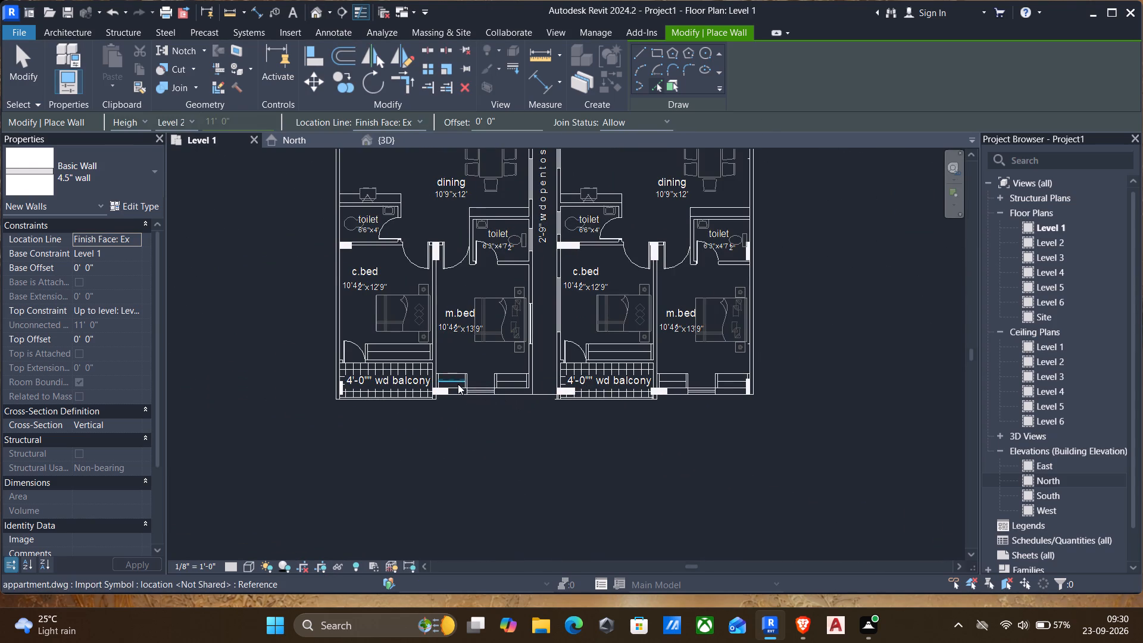
{"action": "scroll", "coordinate": [458, 384], "scroll_direction": "up", "scroll_amount": 2}
{"action": "scroll", "coordinate": [368, 407], "scroll_direction": "up", "scroll_amount": 4}
{"action": "scroll", "coordinate": [364, 407], "scroll_direction": "down", "scroll_amount": 5}
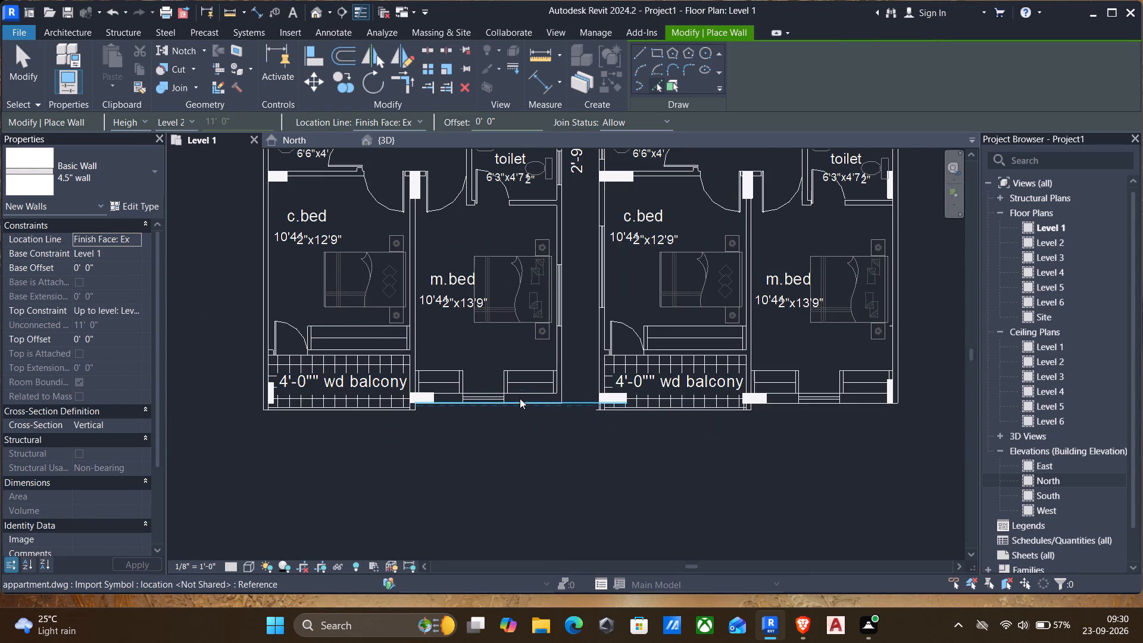
{"action": "scroll", "coordinate": [520, 397], "scroll_direction": "up", "scroll_amount": 3}
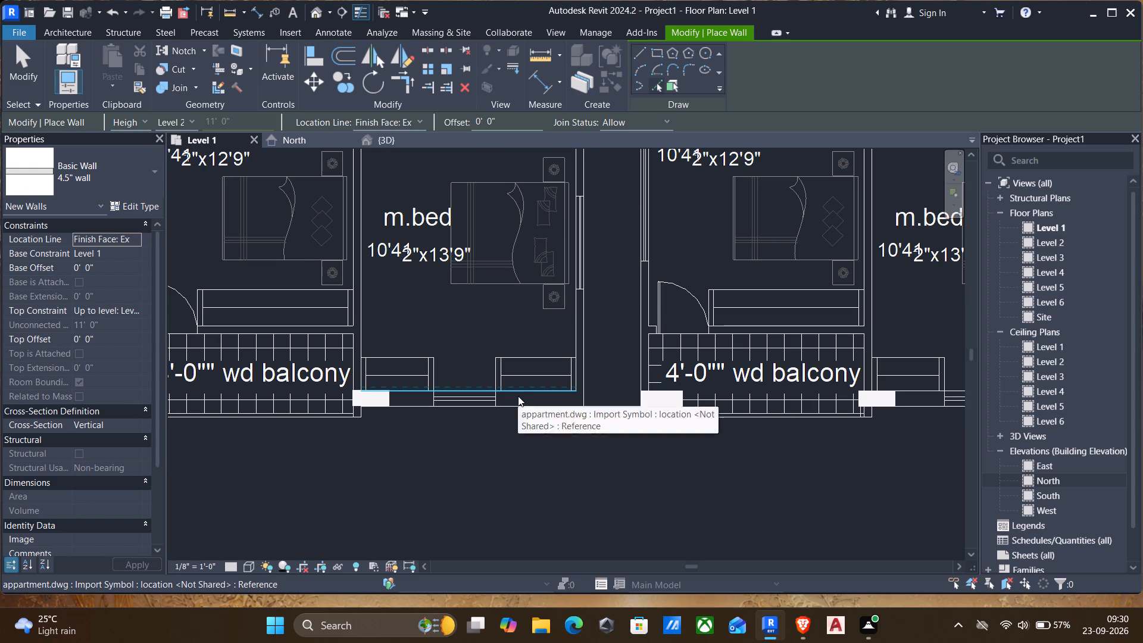
{"action": "left_click", "coordinate": [575, 338]}
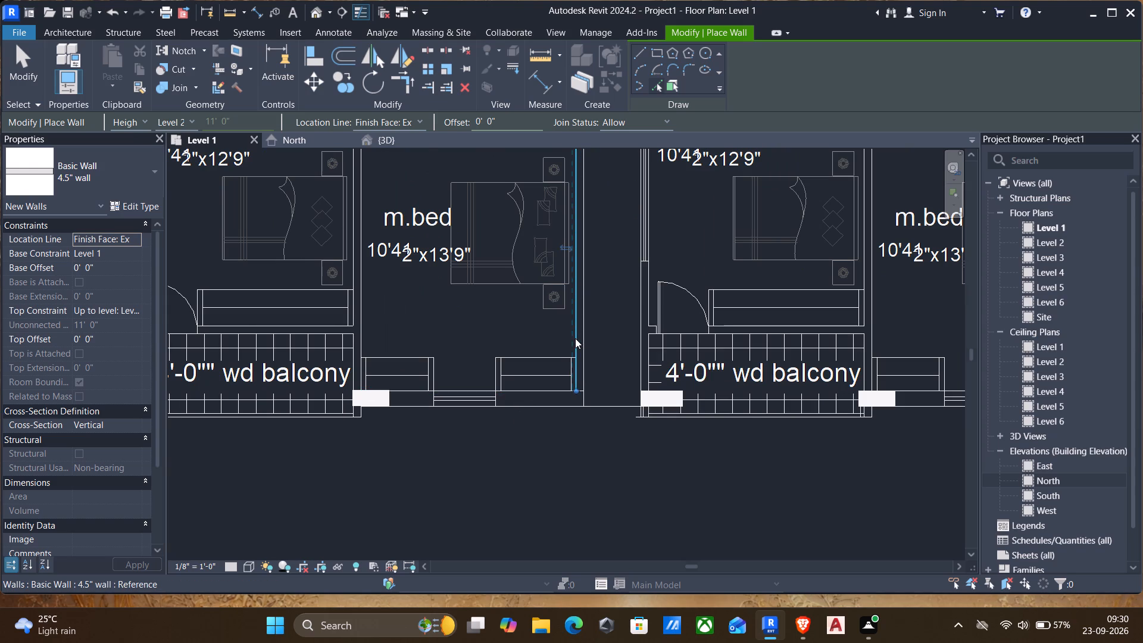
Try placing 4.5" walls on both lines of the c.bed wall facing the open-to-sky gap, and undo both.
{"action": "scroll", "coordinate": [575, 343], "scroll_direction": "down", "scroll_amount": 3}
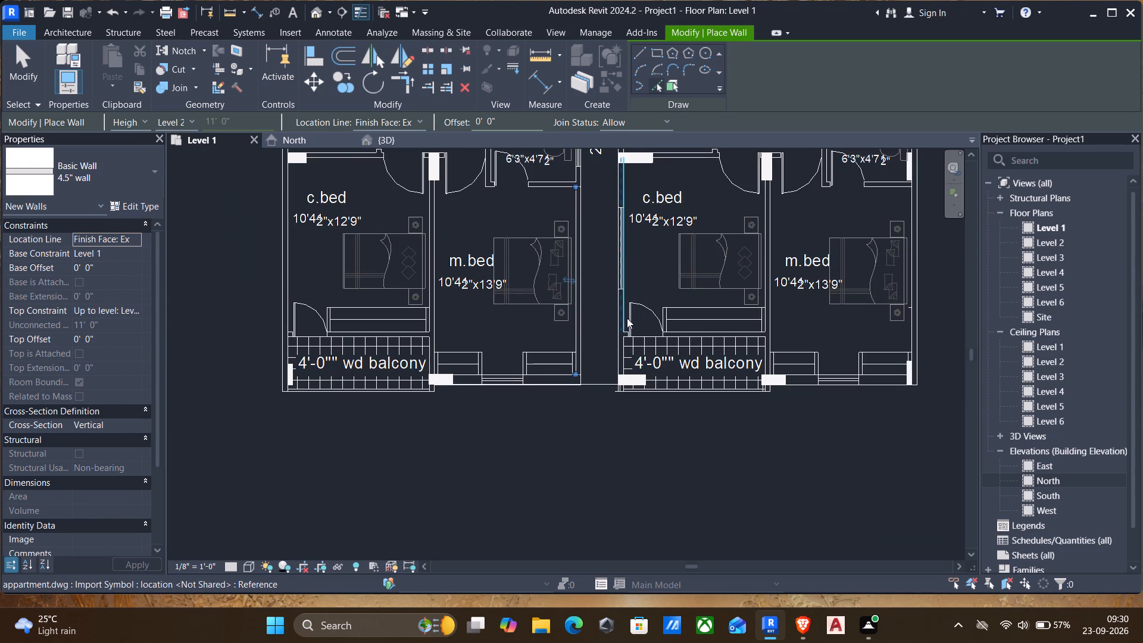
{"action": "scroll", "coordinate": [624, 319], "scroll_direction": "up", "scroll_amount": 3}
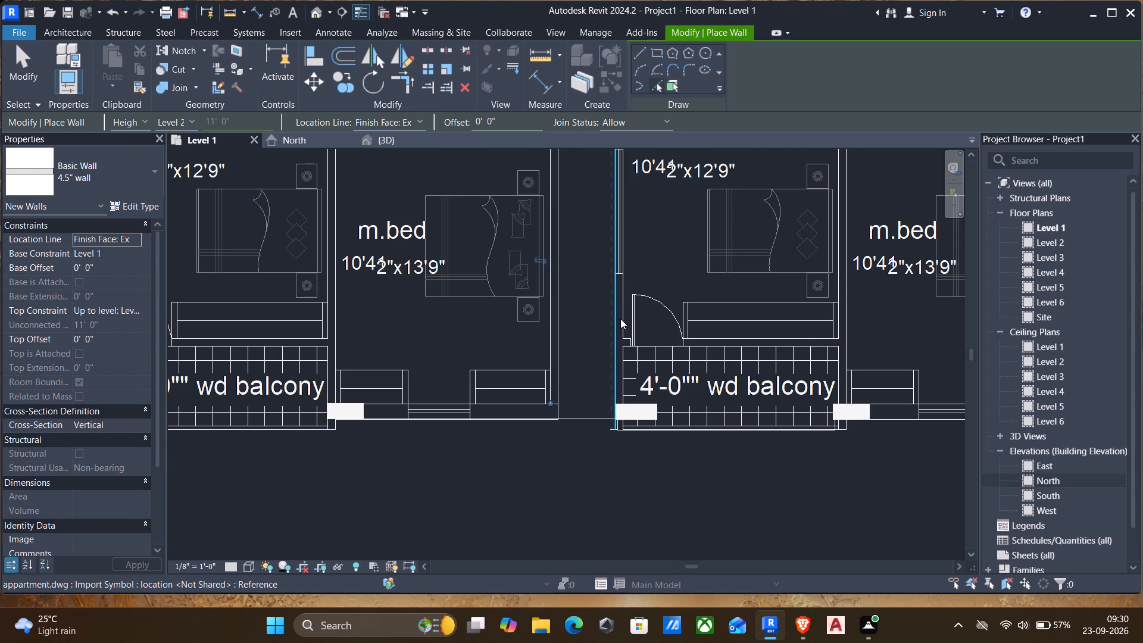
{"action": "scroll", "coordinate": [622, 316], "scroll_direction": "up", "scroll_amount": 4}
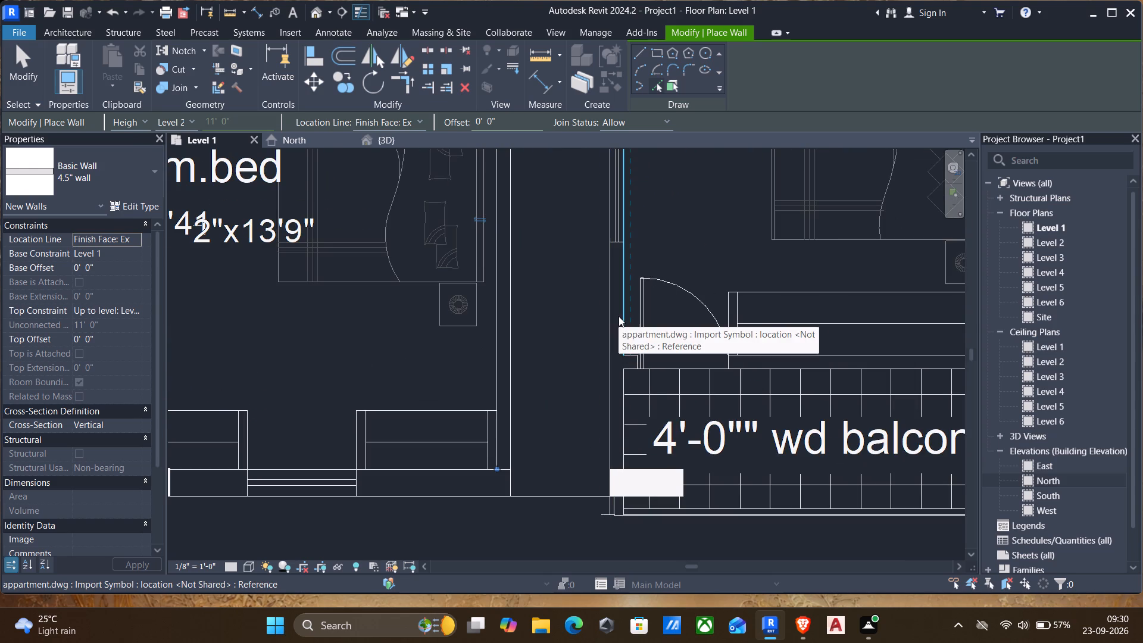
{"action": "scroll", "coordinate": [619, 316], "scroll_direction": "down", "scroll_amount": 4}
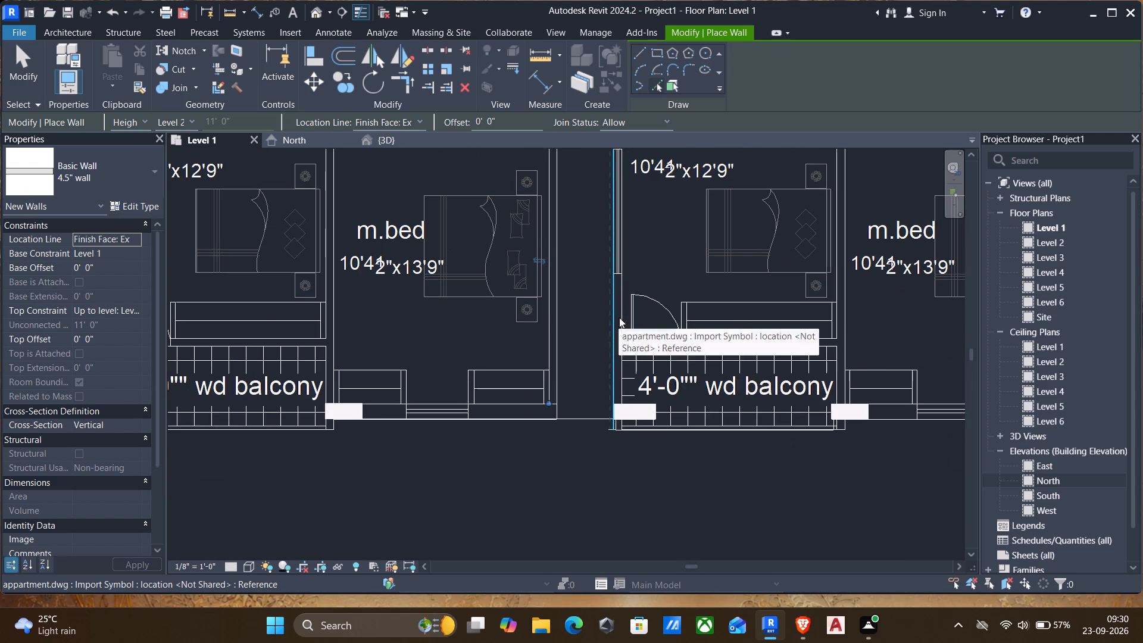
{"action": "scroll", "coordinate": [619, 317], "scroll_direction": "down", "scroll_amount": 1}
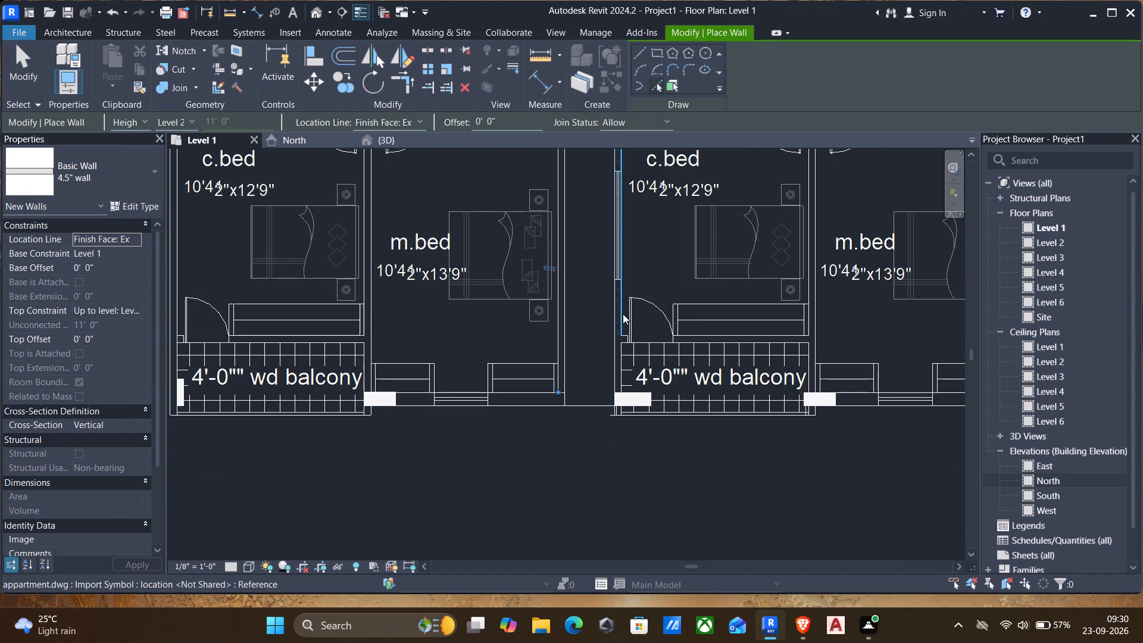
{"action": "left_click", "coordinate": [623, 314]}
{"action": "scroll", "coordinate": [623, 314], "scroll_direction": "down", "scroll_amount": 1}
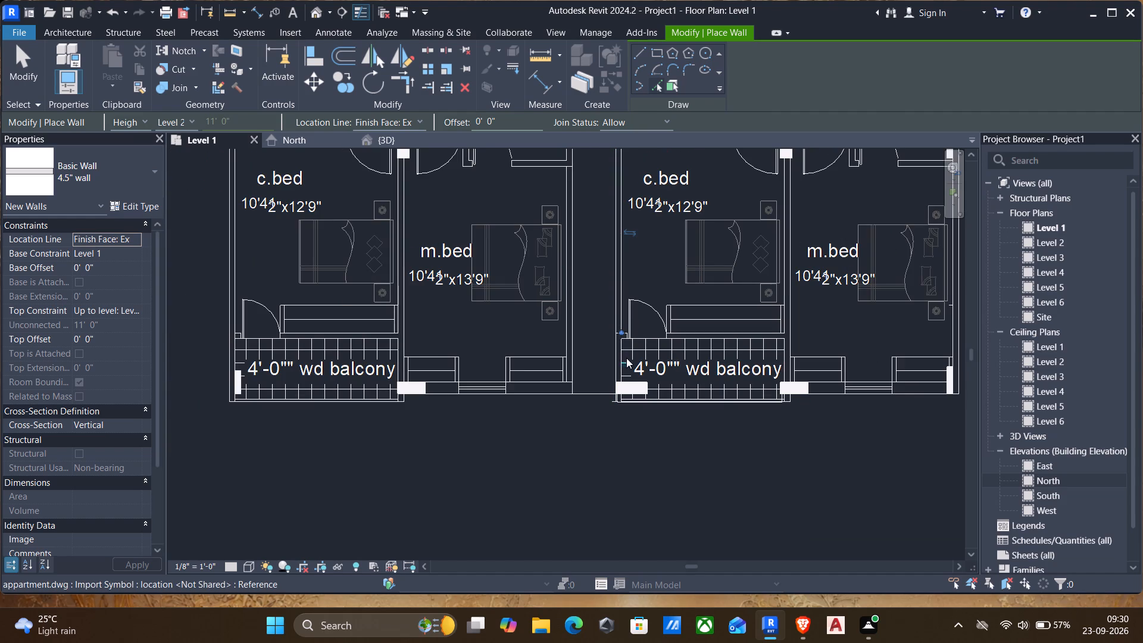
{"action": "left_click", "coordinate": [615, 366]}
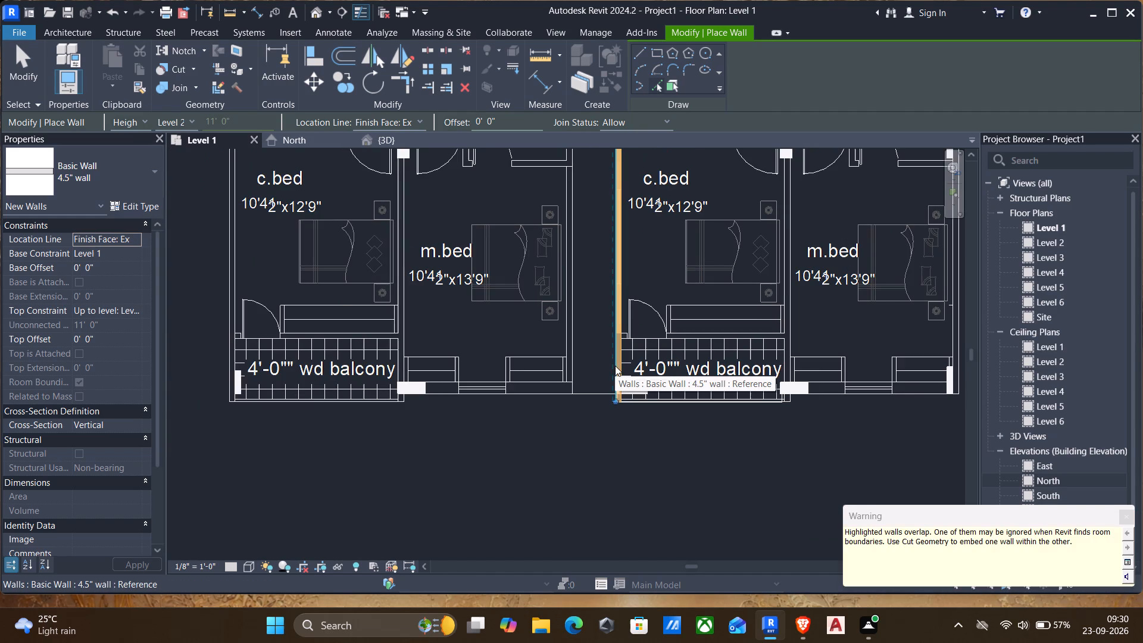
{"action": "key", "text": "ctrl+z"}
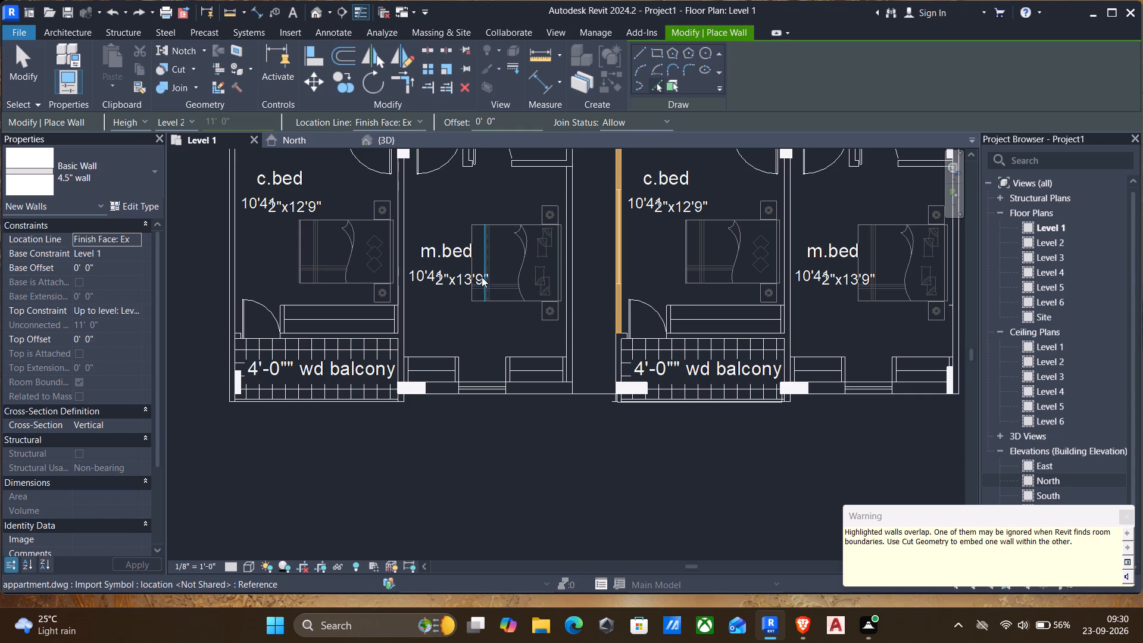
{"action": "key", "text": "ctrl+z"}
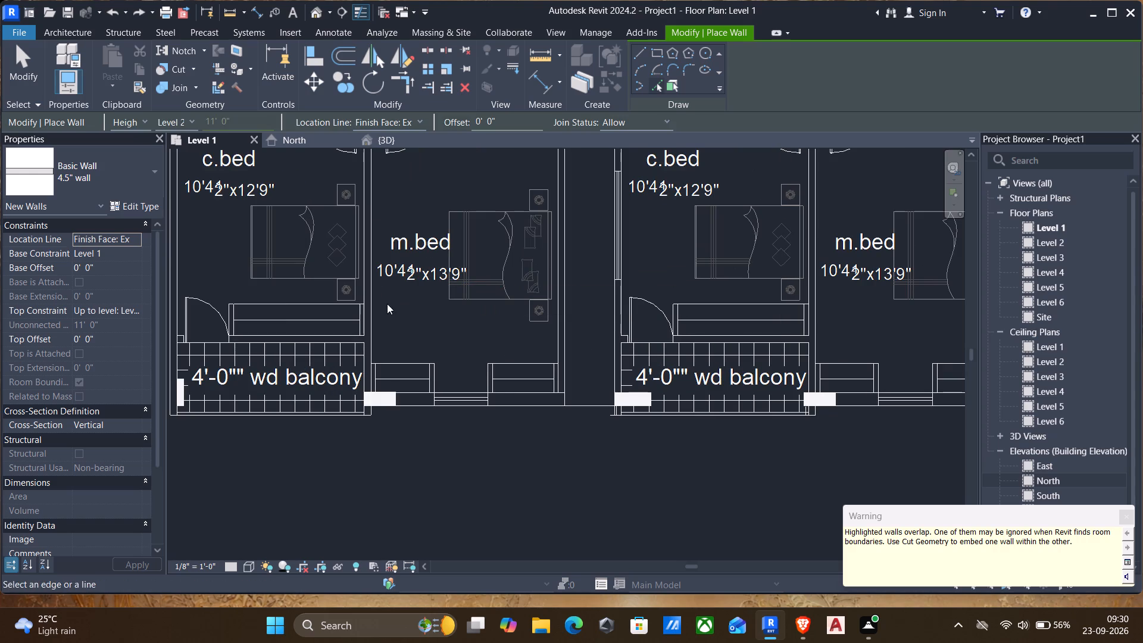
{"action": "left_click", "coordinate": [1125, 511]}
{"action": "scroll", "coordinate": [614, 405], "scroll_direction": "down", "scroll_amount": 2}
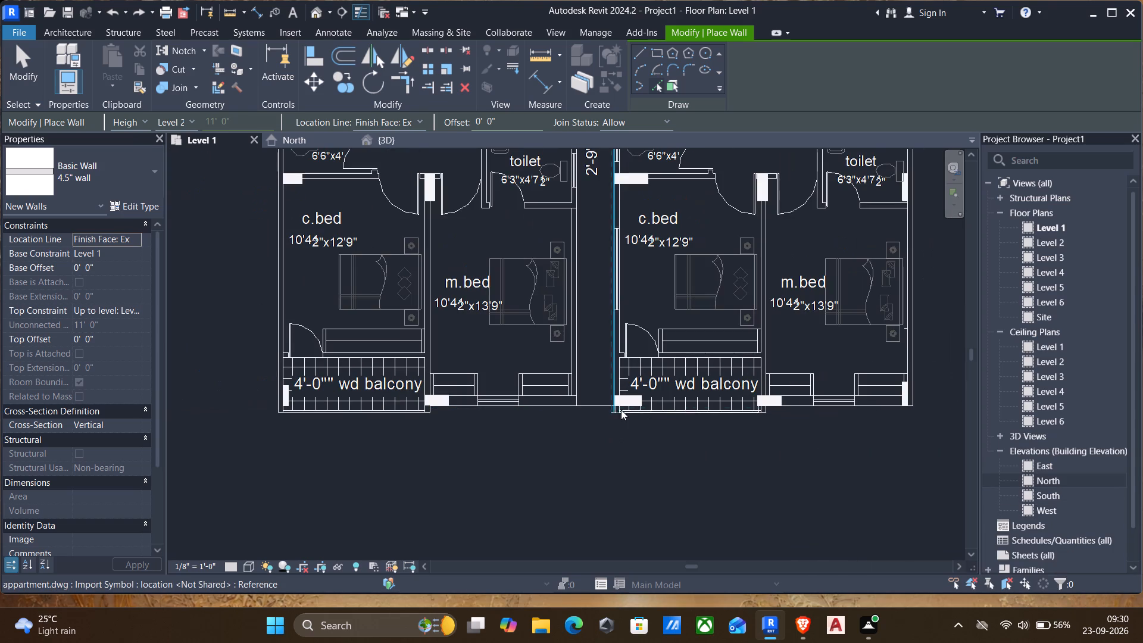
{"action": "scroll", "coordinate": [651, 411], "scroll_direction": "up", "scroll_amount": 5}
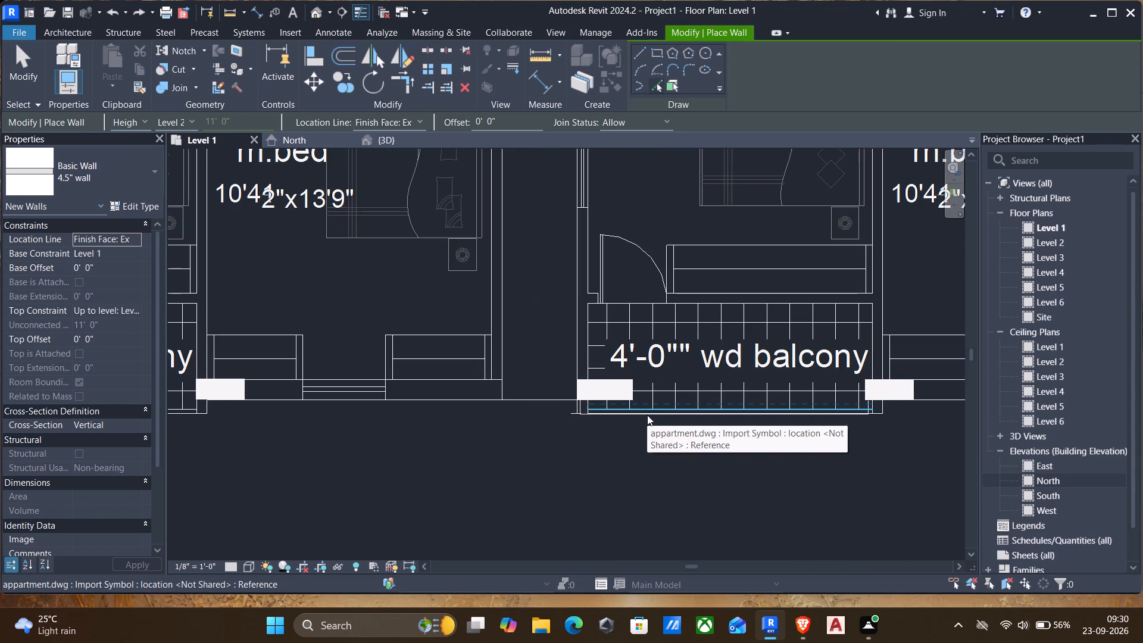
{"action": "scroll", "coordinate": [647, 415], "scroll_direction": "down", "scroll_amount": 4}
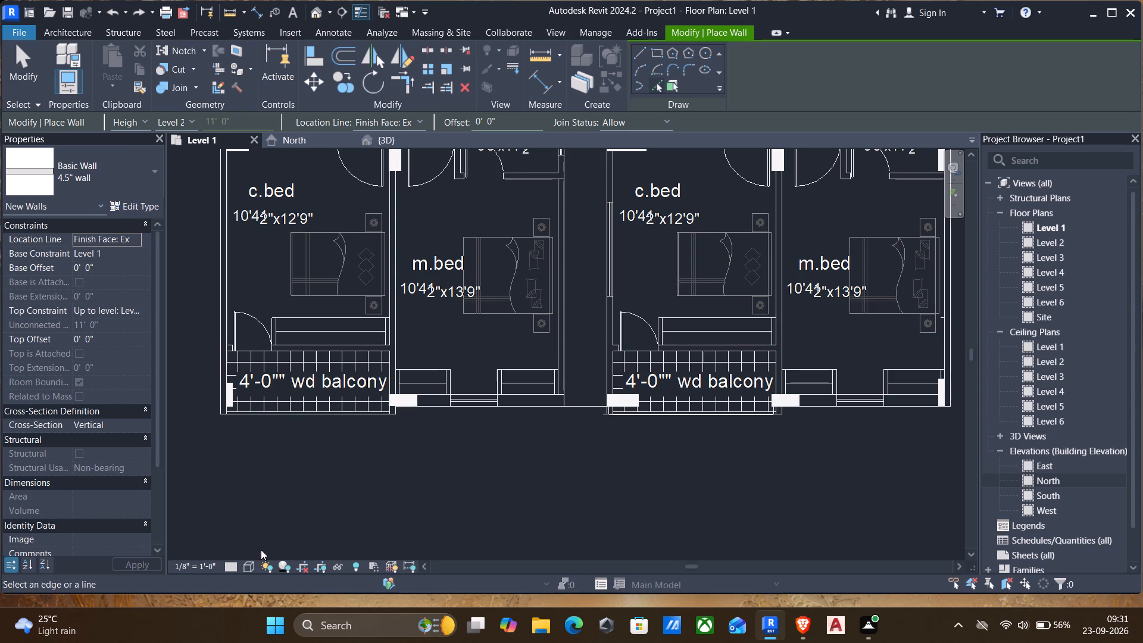
Set the Level 1 plan's visual style to Shaded.
{"action": "left_click", "coordinate": [245, 563]}
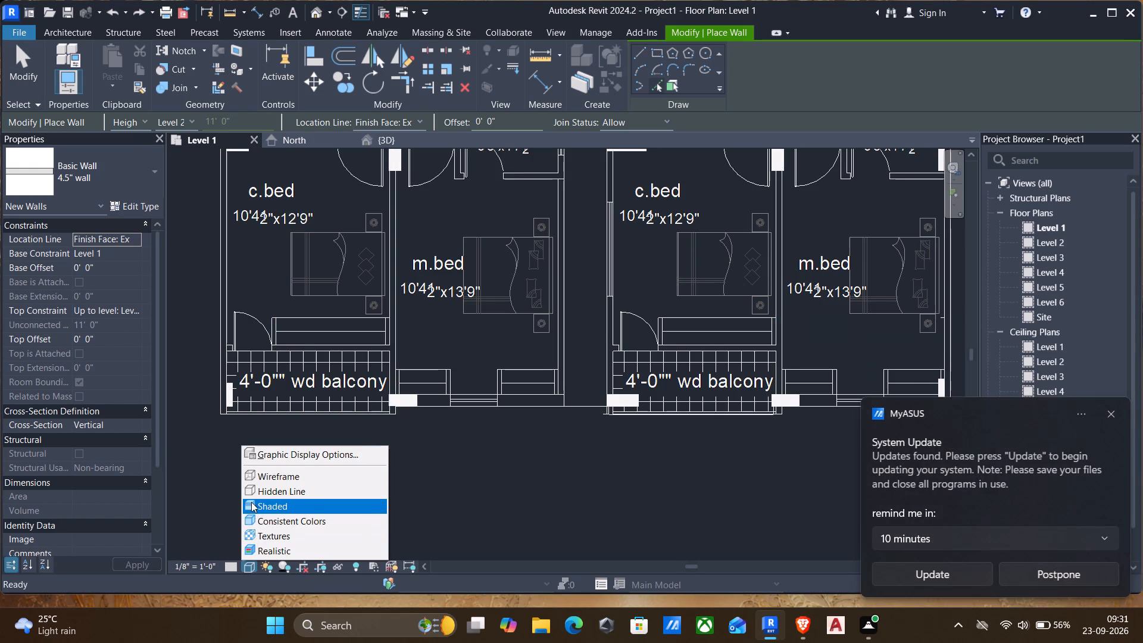
{"action": "left_click", "coordinate": [252, 508]}
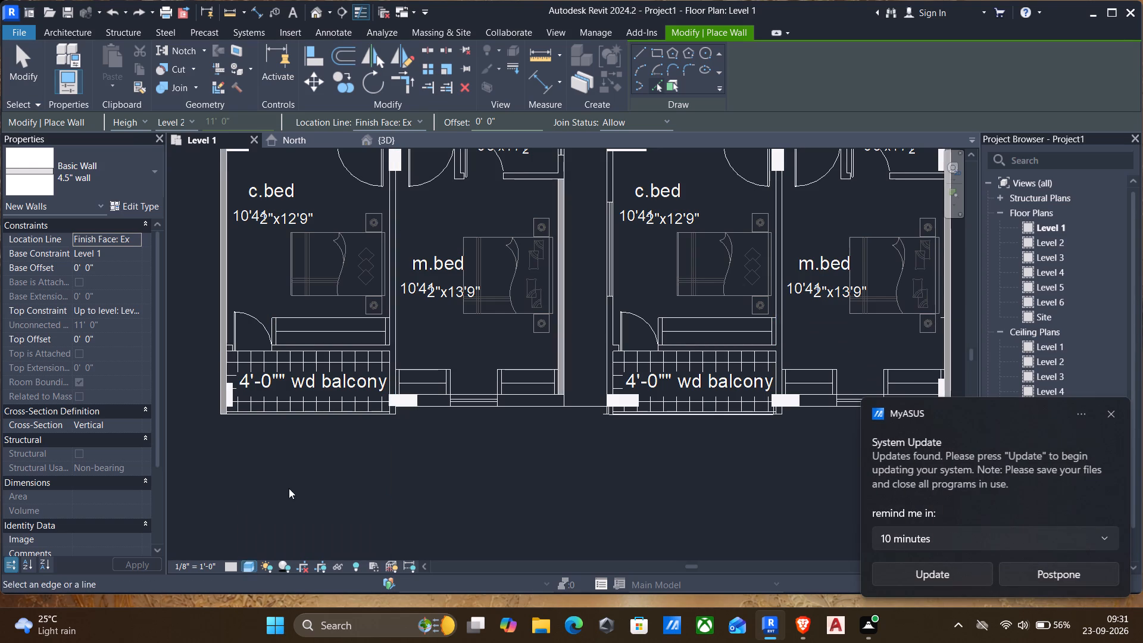
Place a 4.5" wall along the flat 2 side of the 7'-0" corridor, from the flat 2 entrance door to the staircase-side exterior wall.
{"action": "scroll", "coordinate": [289, 488], "scroll_direction": "down", "scroll_amount": 3}
{"action": "middle_click_drag", "start_coordinate": [392, 297], "coordinate": [419, 365]}
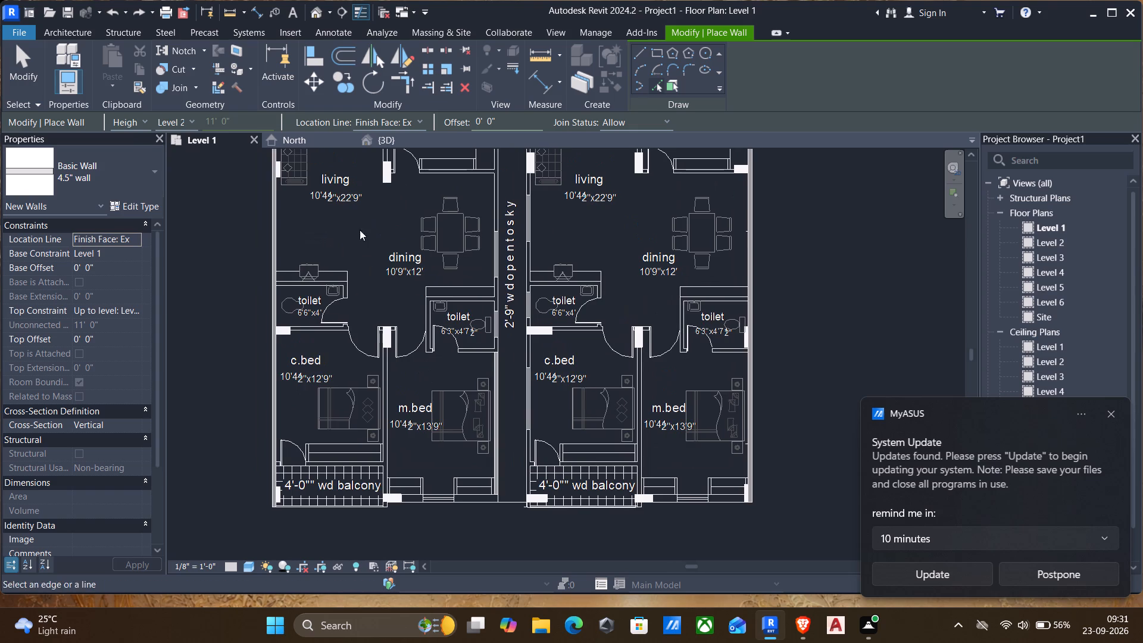
{"action": "middle_click_drag", "start_coordinate": [351, 213], "coordinate": [412, 383]}
{"action": "middle_click_drag", "start_coordinate": [392, 335], "coordinate": [339, 377]}
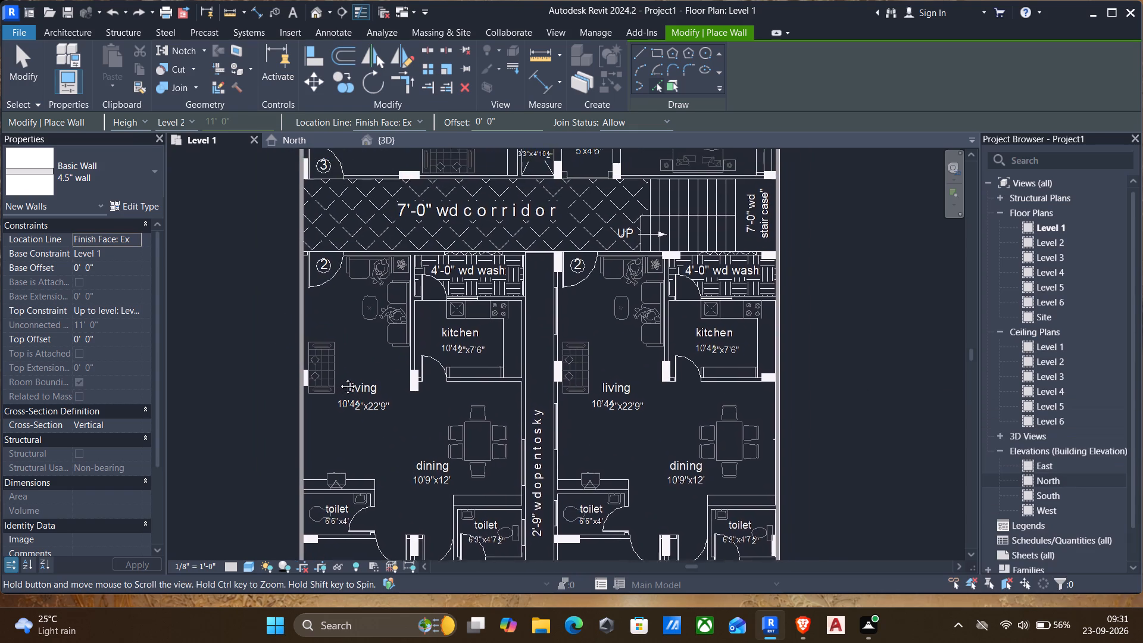
{"action": "middle_click_drag", "start_coordinate": [339, 377], "coordinate": [313, 561]}
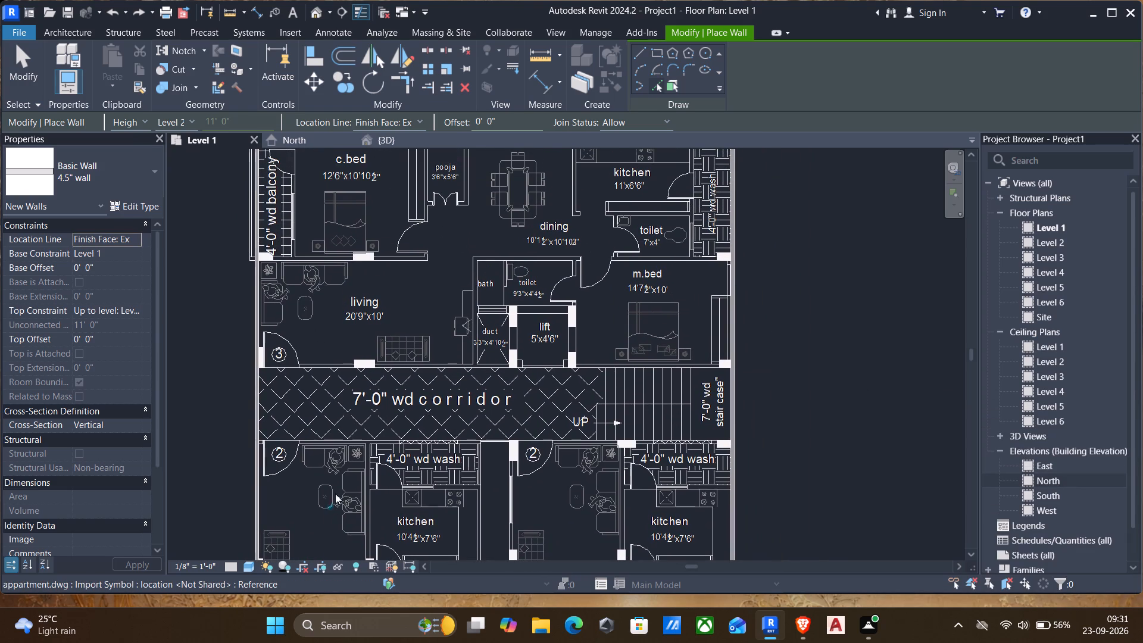
{"action": "left_click", "coordinate": [340, 439]}
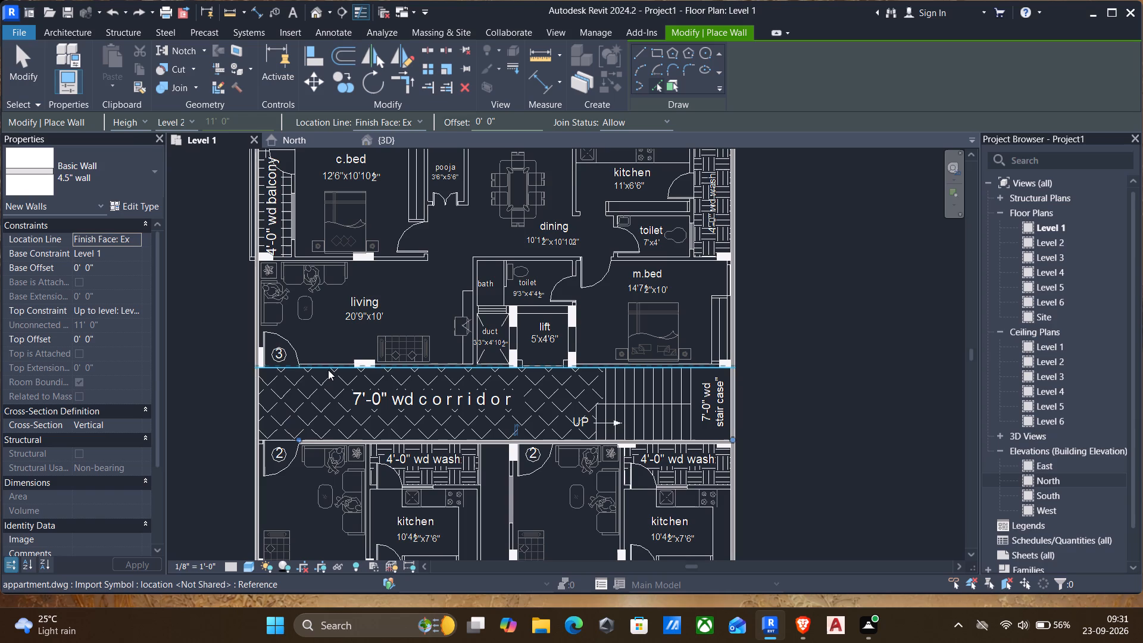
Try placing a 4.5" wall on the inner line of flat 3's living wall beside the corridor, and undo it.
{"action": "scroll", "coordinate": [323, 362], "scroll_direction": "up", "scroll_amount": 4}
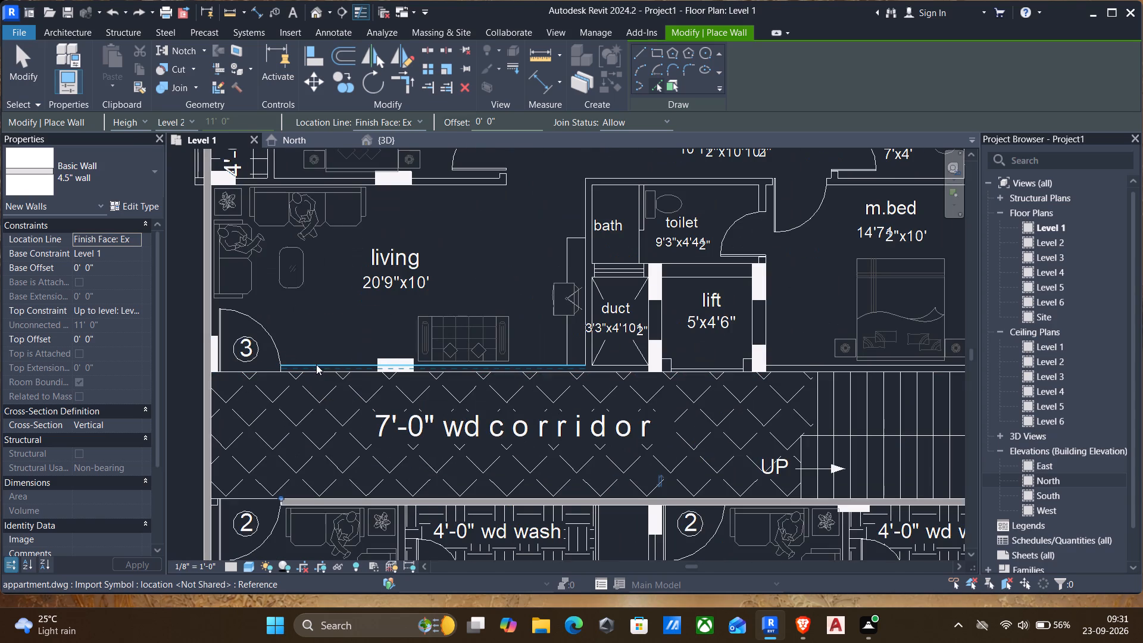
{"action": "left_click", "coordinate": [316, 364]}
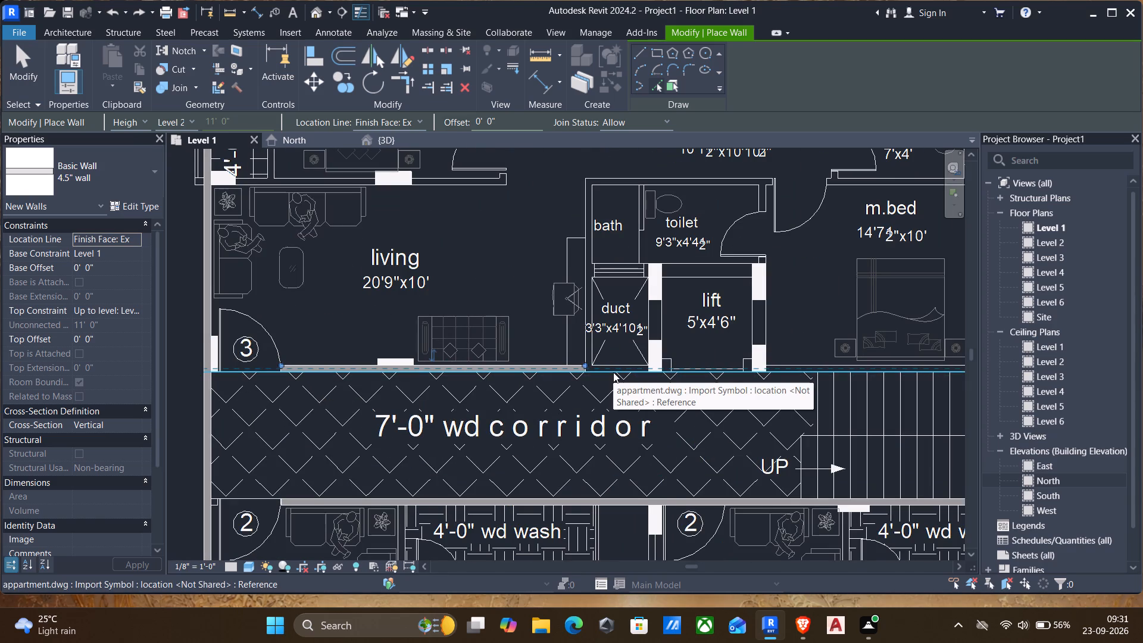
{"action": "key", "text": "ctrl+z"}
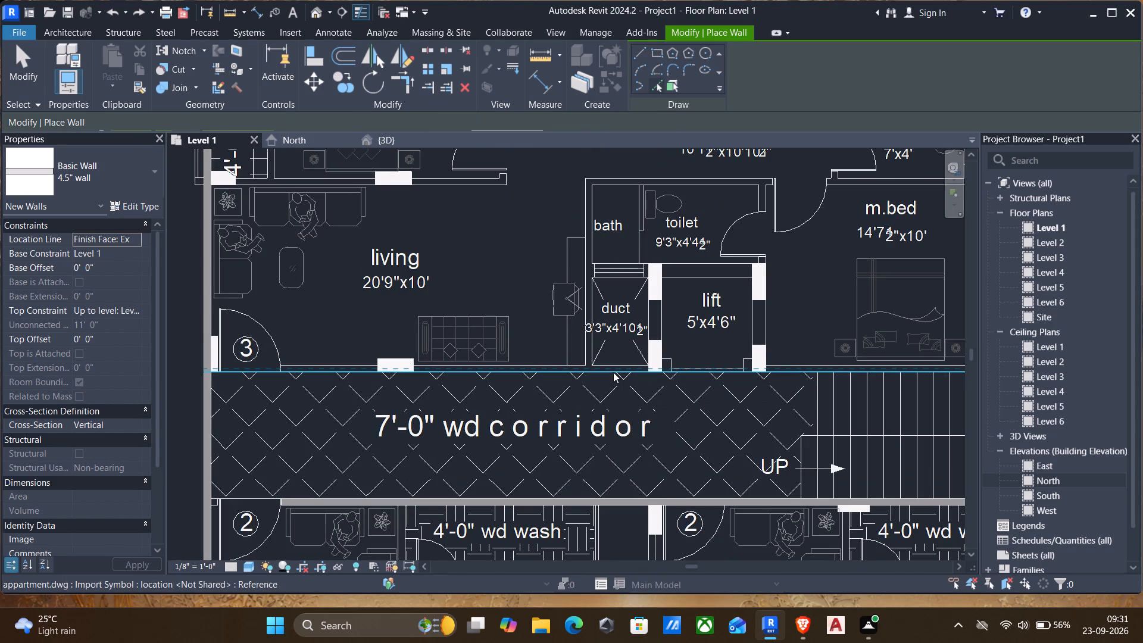
Place a 4.5" wall along the full-length corridor-side line of flat 3, past the living, lift and m.bed.
{"action": "left_click", "coordinate": [613, 372]}
Place 4.5" walls in flat 3 along the lines separating the living, bath and toilet, and m.bed from the c.bed and dining side.
{"action": "scroll", "coordinate": [613, 372], "scroll_direction": "down", "scroll_amount": 1}
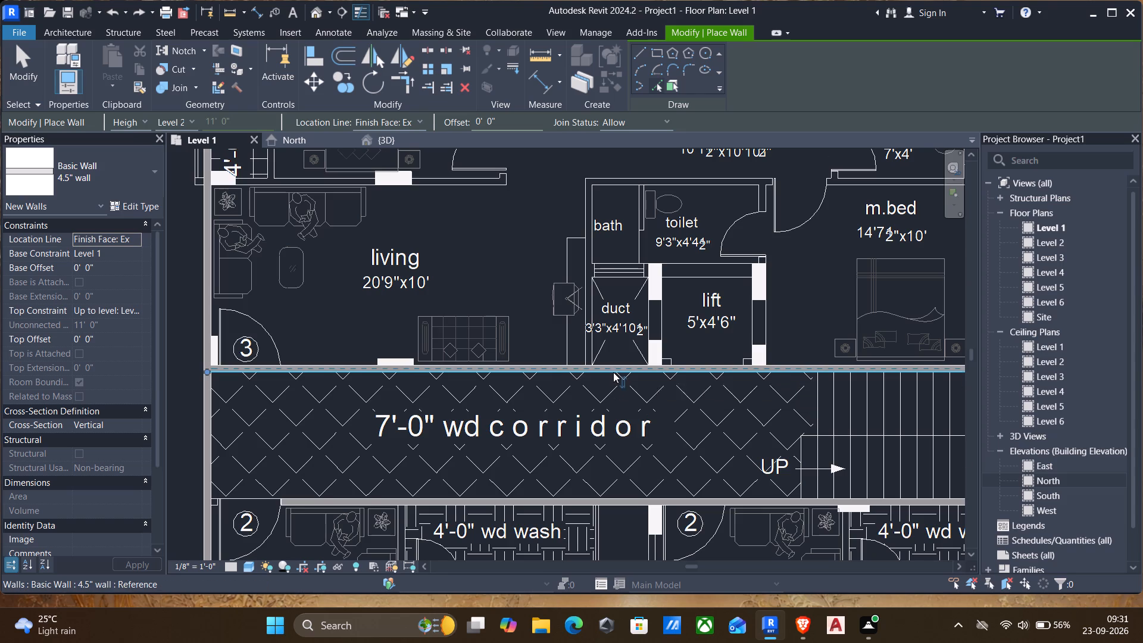
{"action": "scroll", "coordinate": [613, 372], "scroll_direction": "down", "scroll_amount": 1}
{"action": "scroll", "coordinate": [753, 377], "scroll_direction": "down", "scroll_amount": 1}
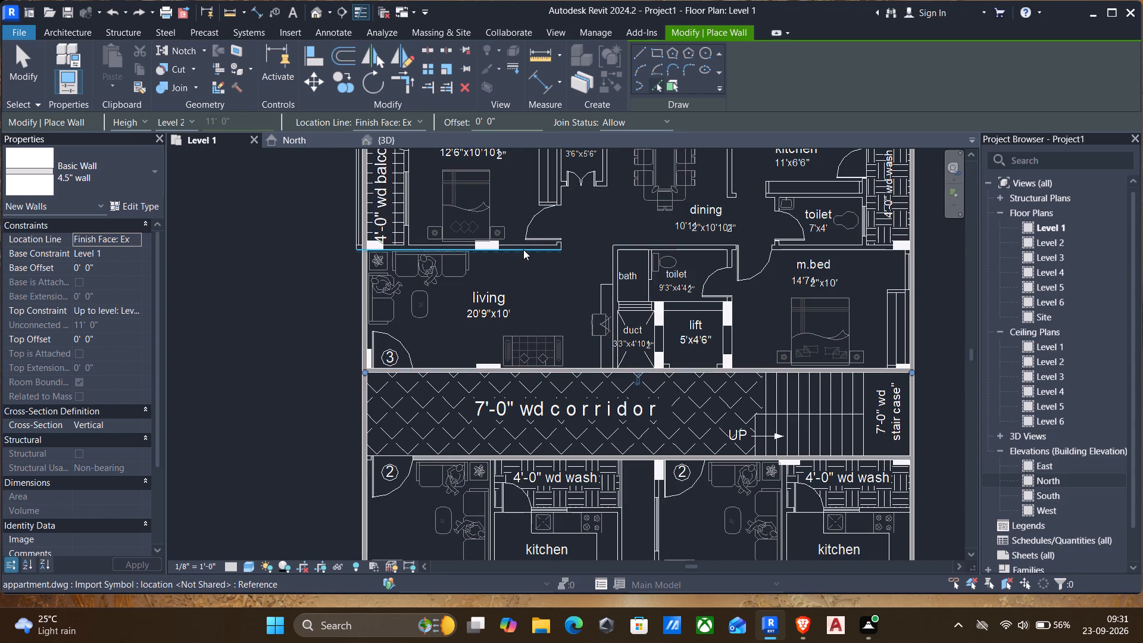
{"action": "scroll", "coordinate": [519, 249], "scroll_direction": "up", "scroll_amount": 3}
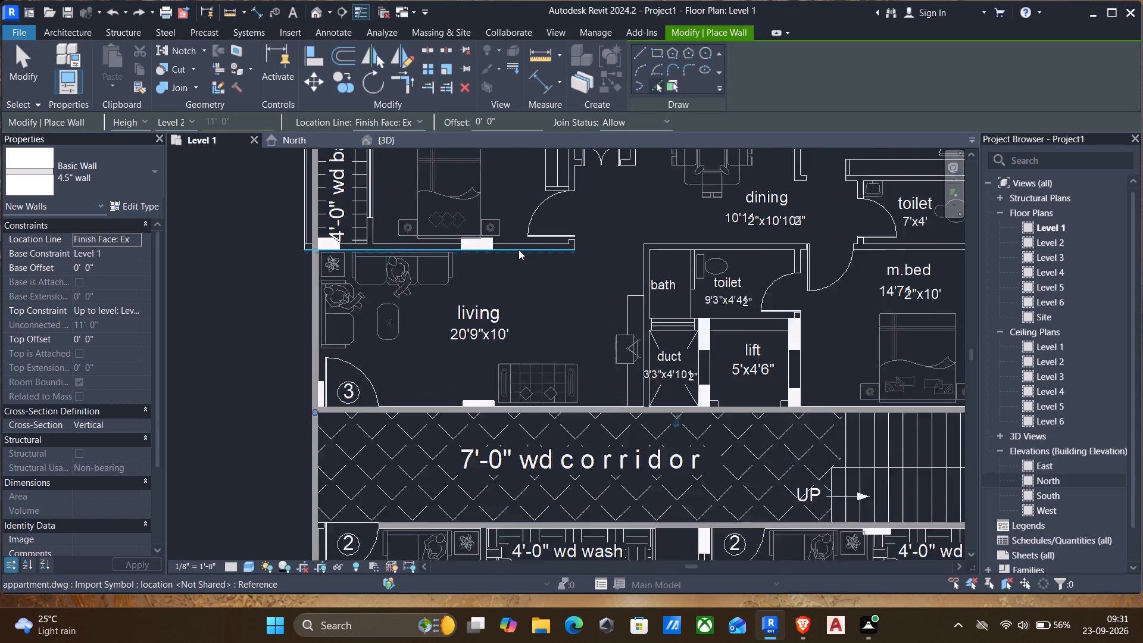
{"action": "left_click", "coordinate": [510, 251]}
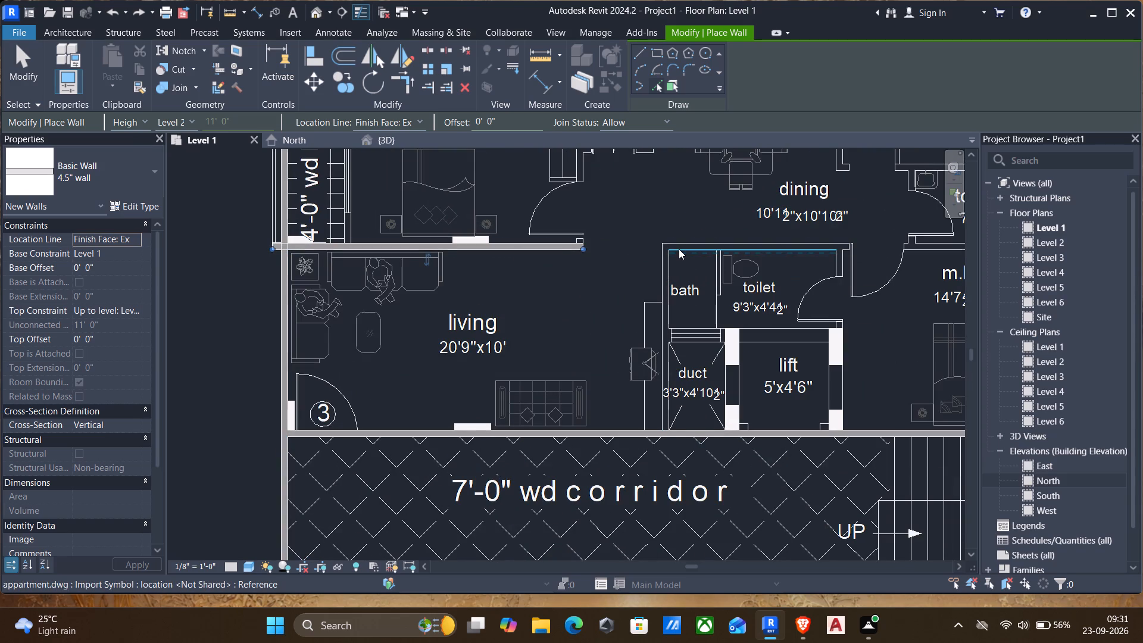
{"action": "scroll", "coordinate": [681, 248], "scroll_direction": "up", "scroll_amount": 3}
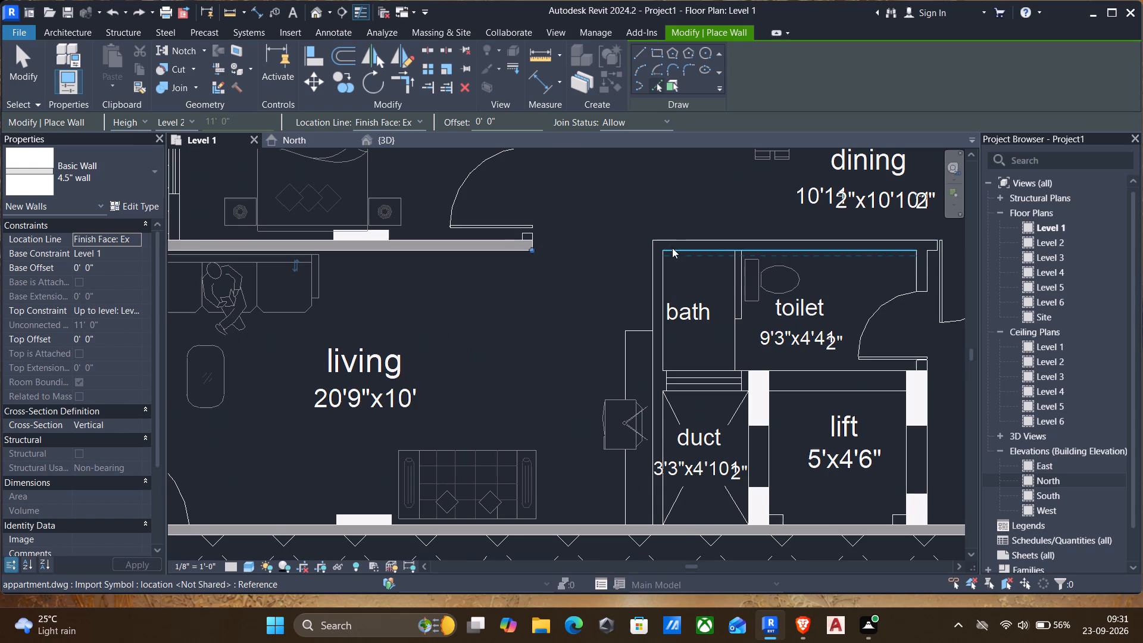
{"action": "scroll", "coordinate": [670, 246], "scroll_direction": "down", "scroll_amount": 2}
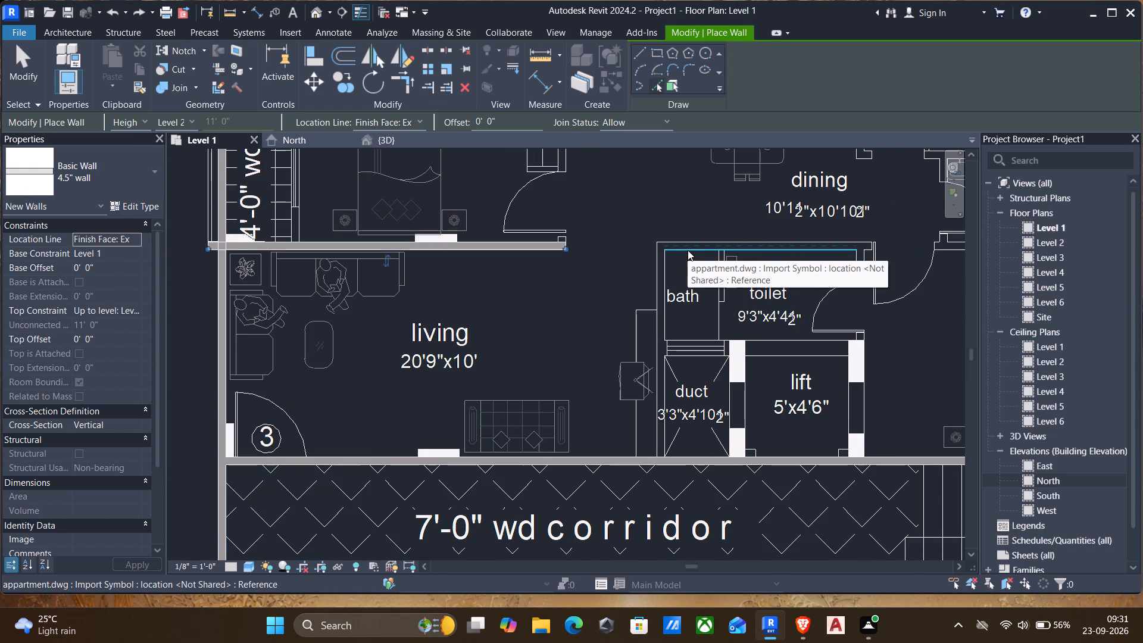
{"action": "left_click", "coordinate": [688, 250]}
{"action": "scroll", "coordinate": [688, 250], "scroll_direction": "down", "scroll_amount": 3}
{"action": "middle_click_drag", "start_coordinate": [802, 249], "coordinate": [596, 250]}
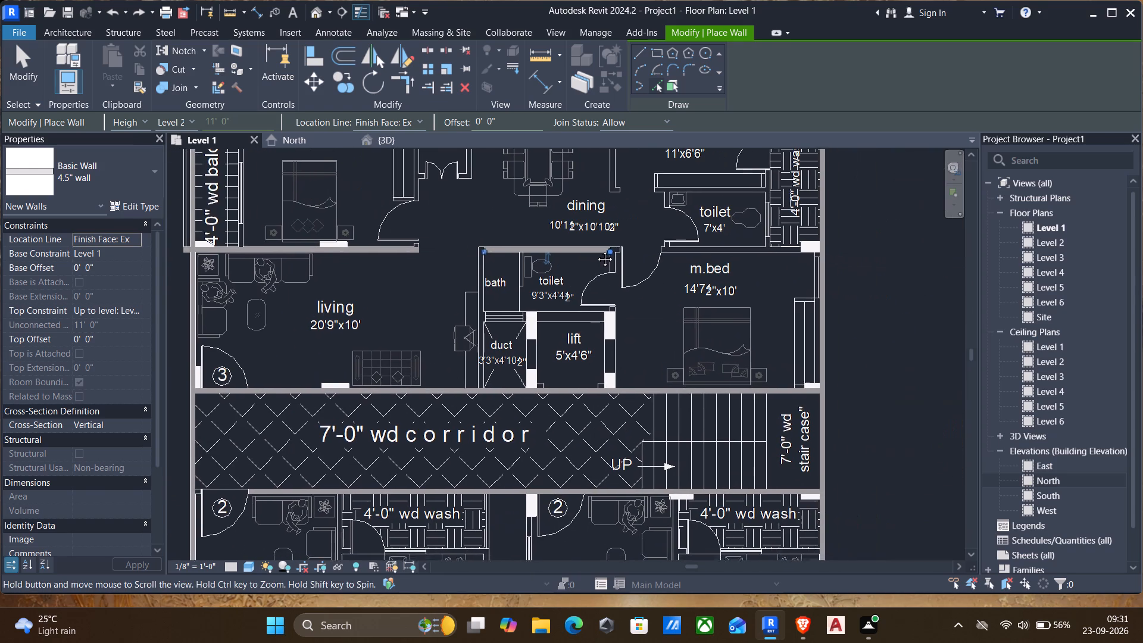
{"action": "middle_click_drag", "start_coordinate": [596, 250], "coordinate": [595, 250]}
{"action": "left_click", "coordinate": [723, 254]}
{"action": "scroll", "coordinate": [722, 254], "scroll_direction": "down", "scroll_amount": 3}
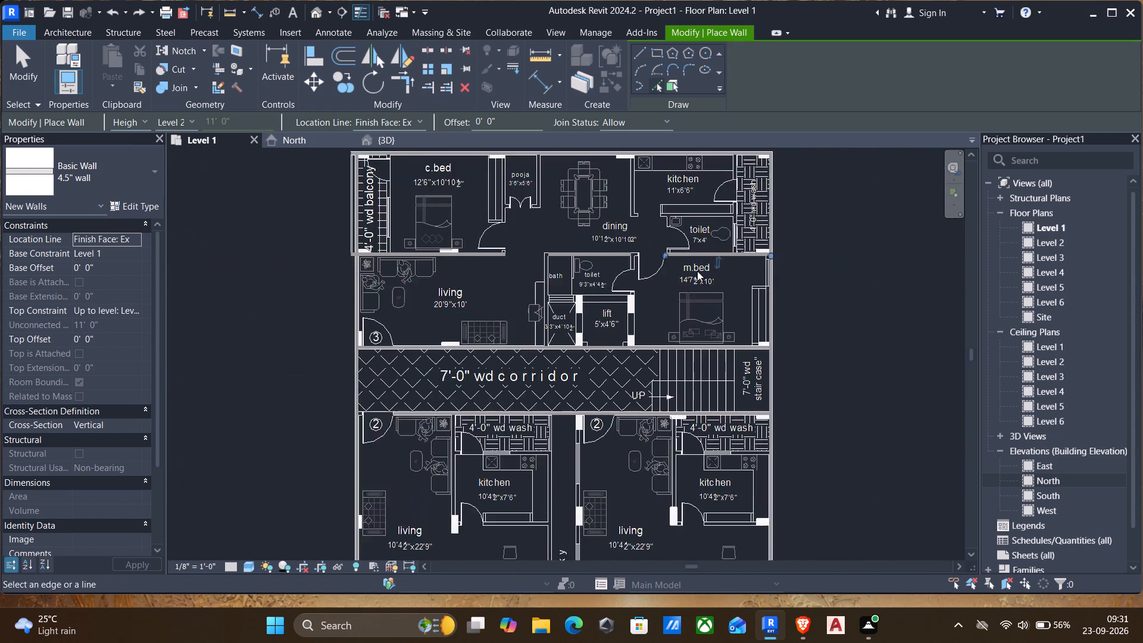
{"action": "scroll", "coordinate": [697, 271], "scroll_direction": "down", "scroll_amount": 2}
{"action": "middle_click_drag", "start_coordinate": [656, 280], "coordinate": [685, 290]}
{"action": "key", "text": "Escape"}
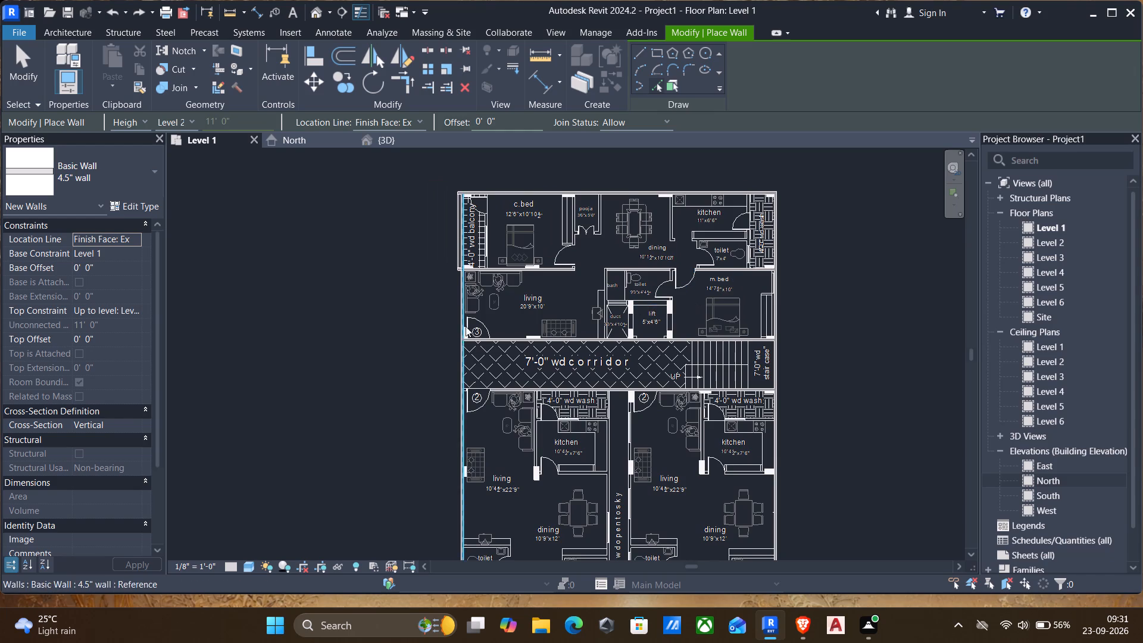
Examine the flat 2 wall lines around the m.bed, balconies and open-to-sky gap, and end wall placement.
{"action": "middle_click_drag", "start_coordinate": [453, 330], "coordinate": [484, 186]}
{"action": "middle_click_drag", "start_coordinate": [461, 370], "coordinate": [433, 330]}
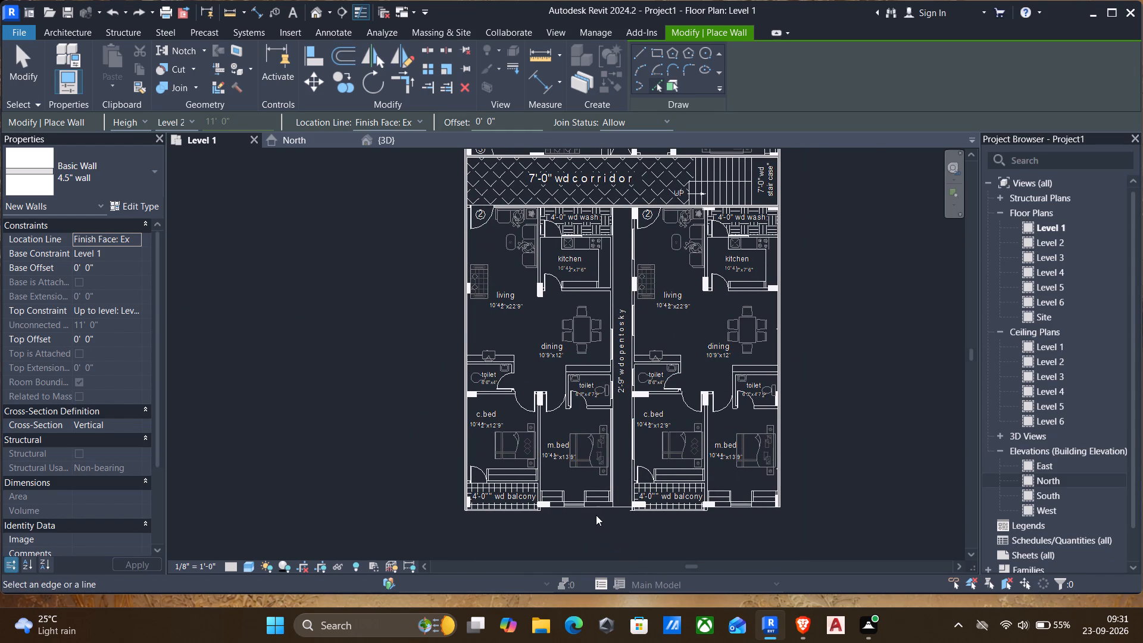
{"action": "scroll", "coordinate": [596, 514], "scroll_direction": "up", "scroll_amount": 7}
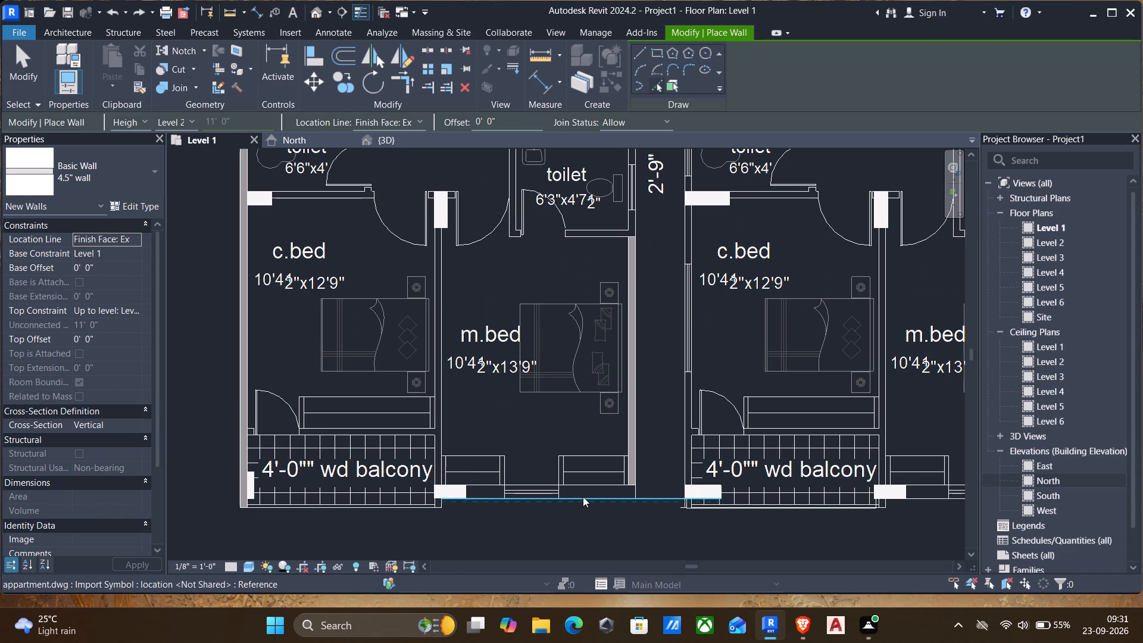
{"action": "scroll", "coordinate": [579, 495], "scroll_direction": "down", "scroll_amount": 2}
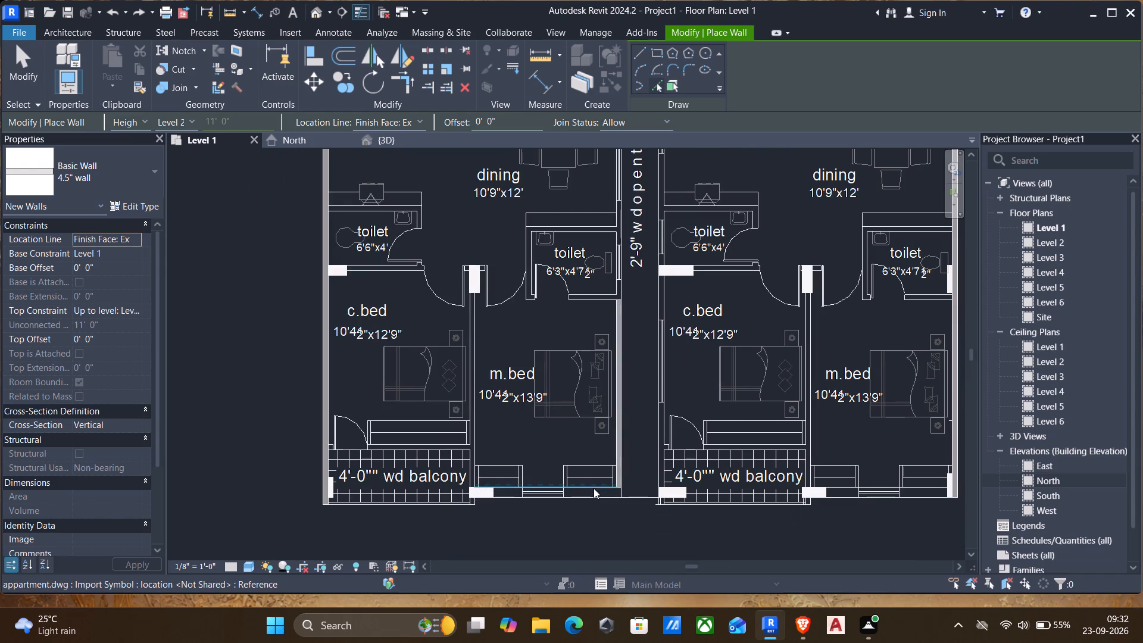
{"action": "key", "text": "Escape"}
{"action": "scroll", "coordinate": [566, 361], "scroll_direction": "down", "scroll_amount": 2}
{"action": "middle_click_drag", "start_coordinate": [580, 282], "coordinate": [553, 351]}
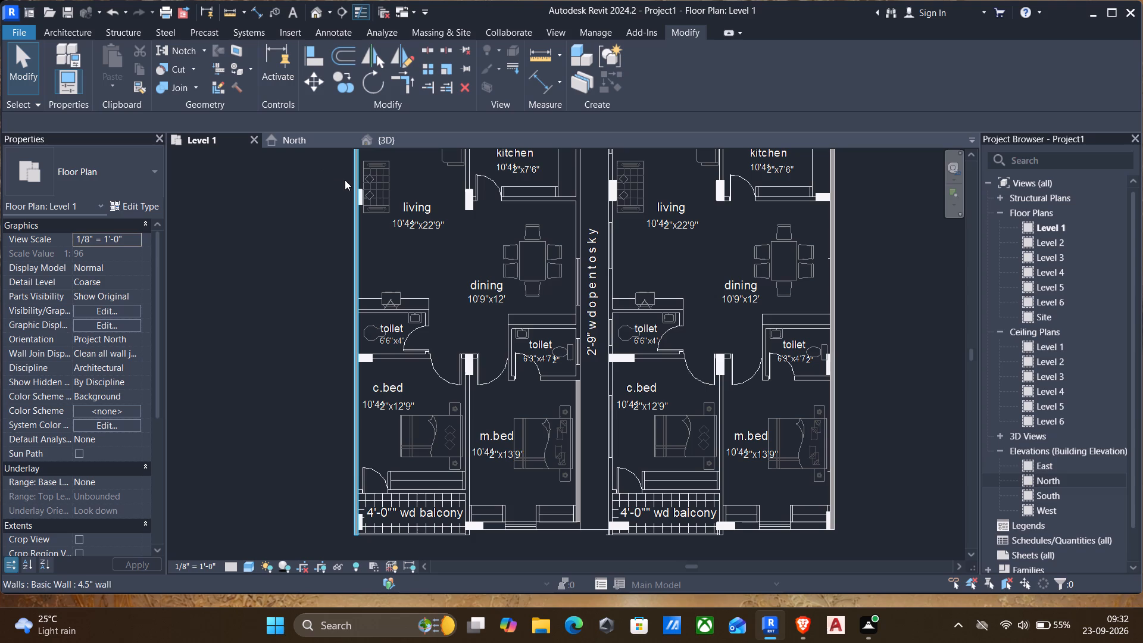
{"action": "key", "text": "Escape"}
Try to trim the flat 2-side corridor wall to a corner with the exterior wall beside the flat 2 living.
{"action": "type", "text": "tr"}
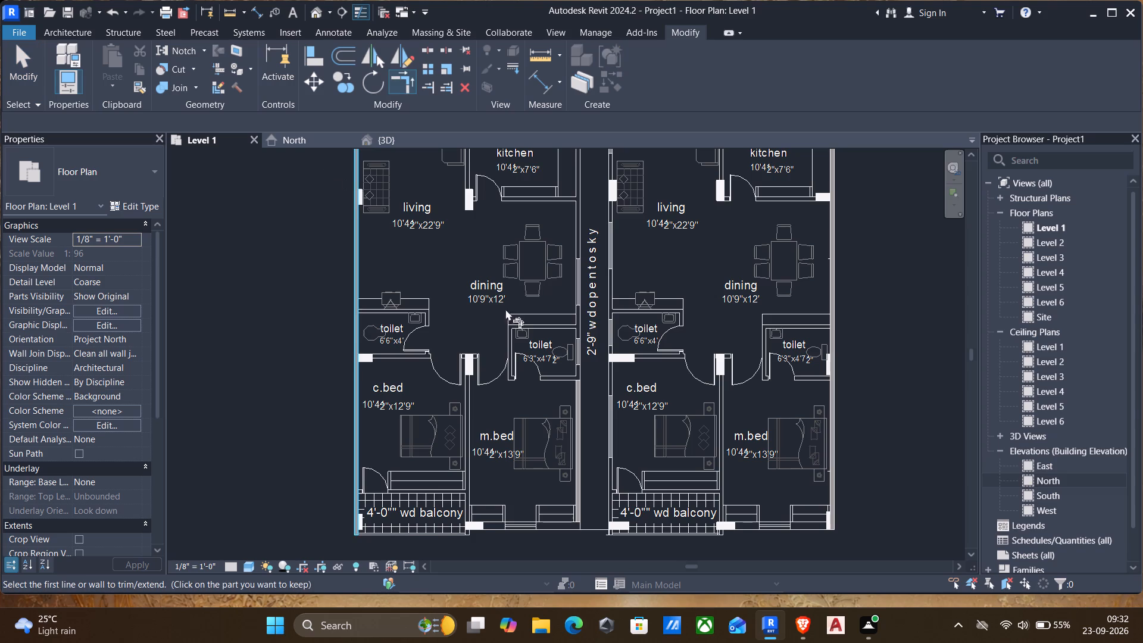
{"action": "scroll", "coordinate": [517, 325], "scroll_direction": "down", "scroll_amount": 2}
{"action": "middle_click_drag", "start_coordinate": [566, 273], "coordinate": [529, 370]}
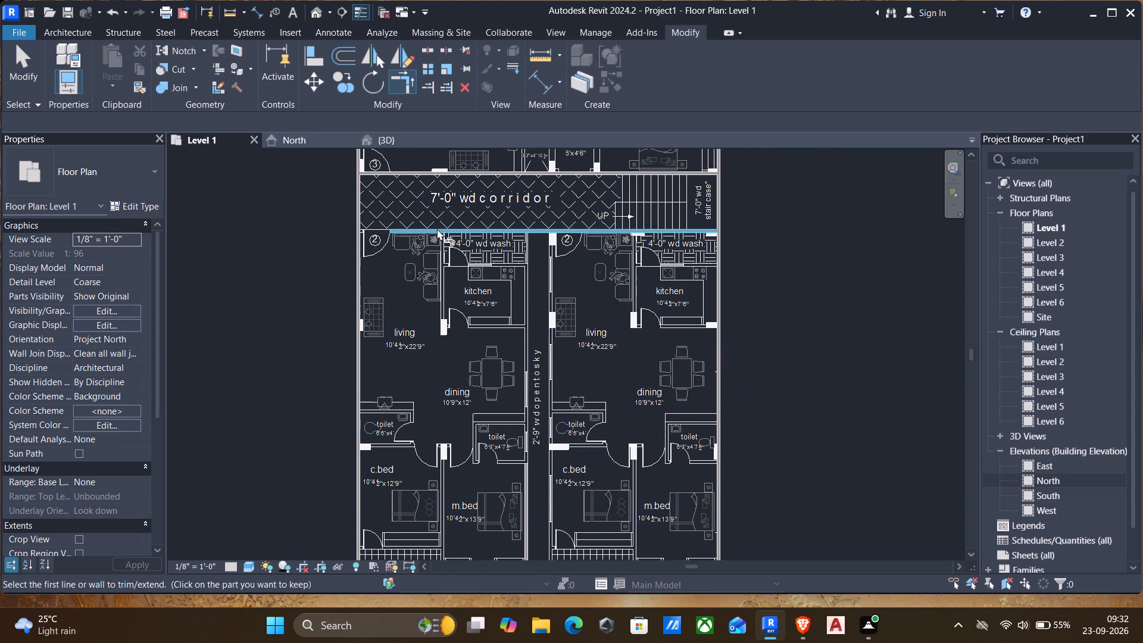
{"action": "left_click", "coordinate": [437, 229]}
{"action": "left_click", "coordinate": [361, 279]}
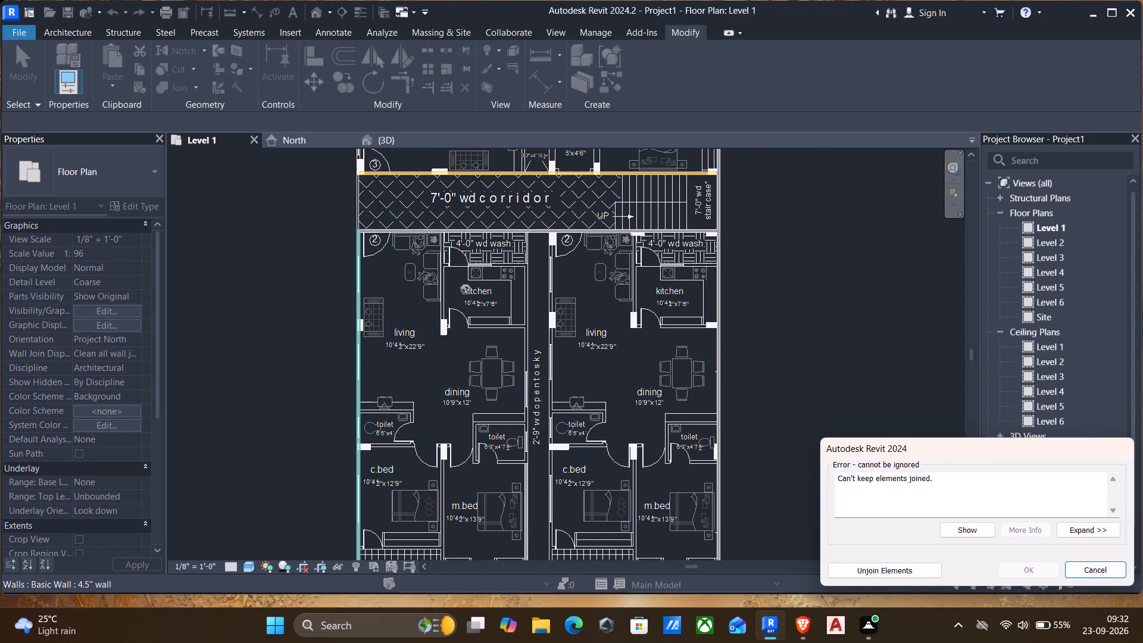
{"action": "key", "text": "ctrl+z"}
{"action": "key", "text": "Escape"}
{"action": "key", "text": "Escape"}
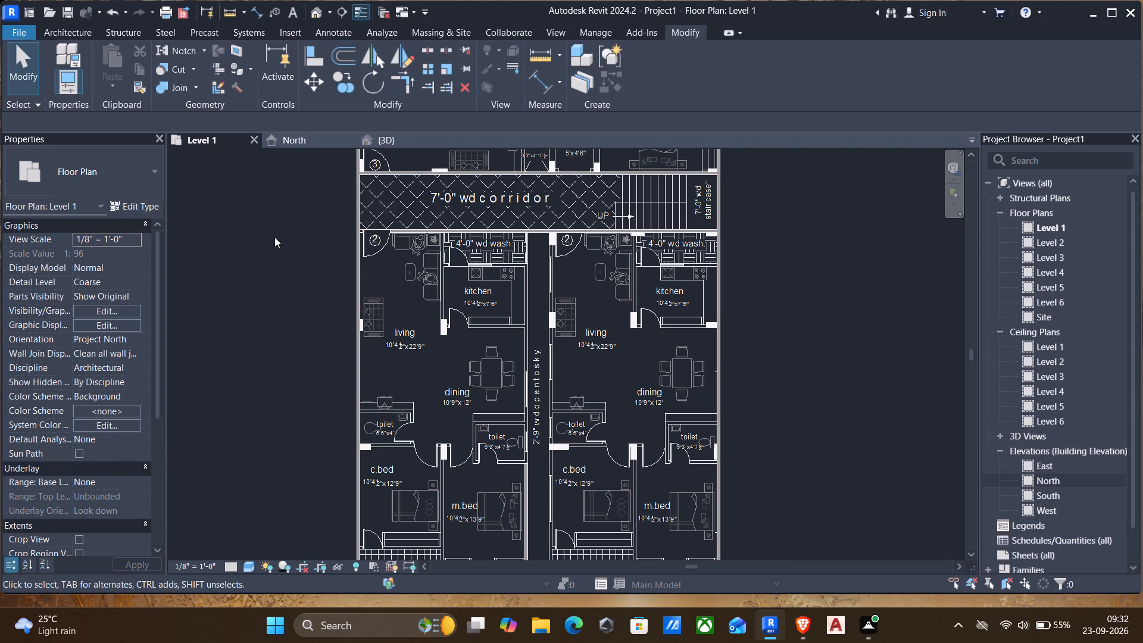
Start the Split Element tool for the exterior wall beside the corridor and flat 2 entrance.
{"action": "type", "text": "s0l"}
{"action": "scroll", "coordinate": [274, 237], "scroll_direction": "up", "scroll_amount": 3}
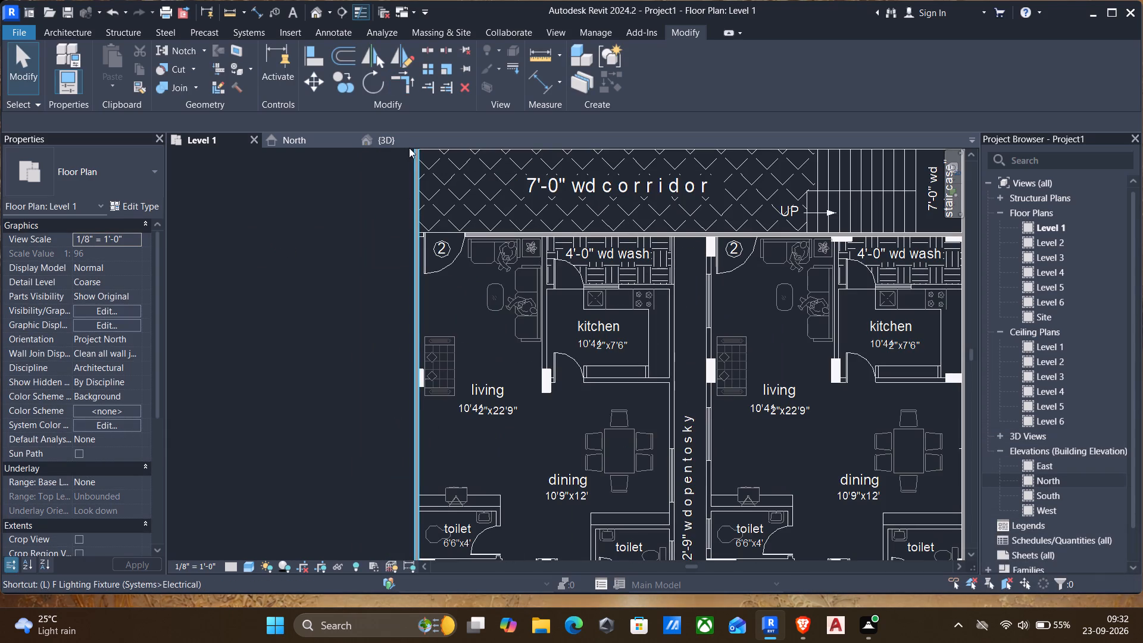
{"action": "type", "text": "sl"}
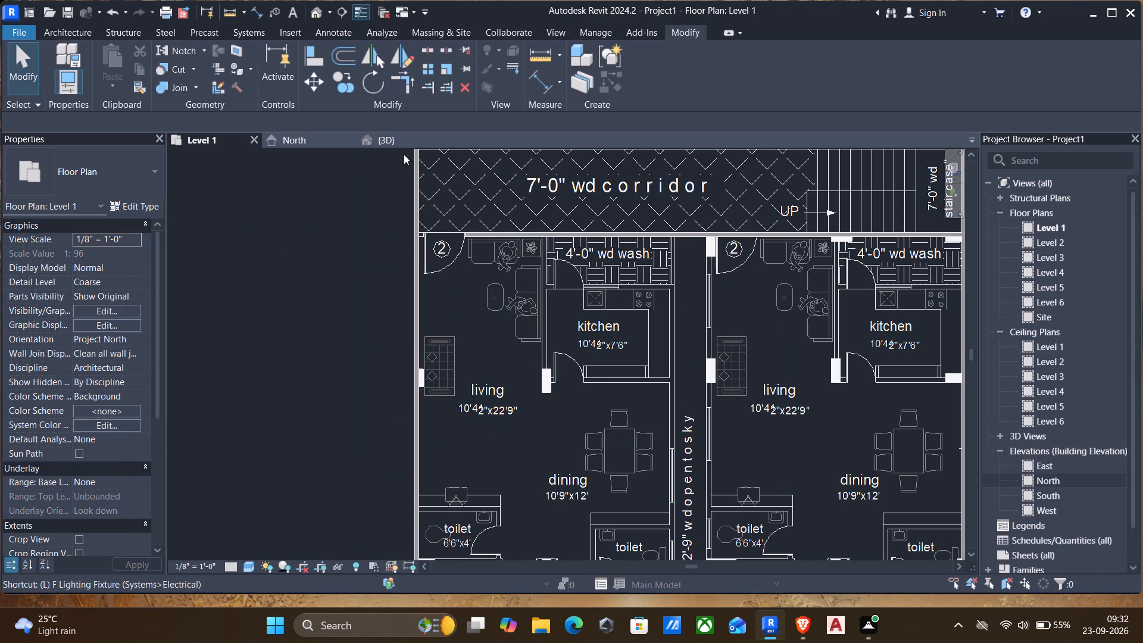
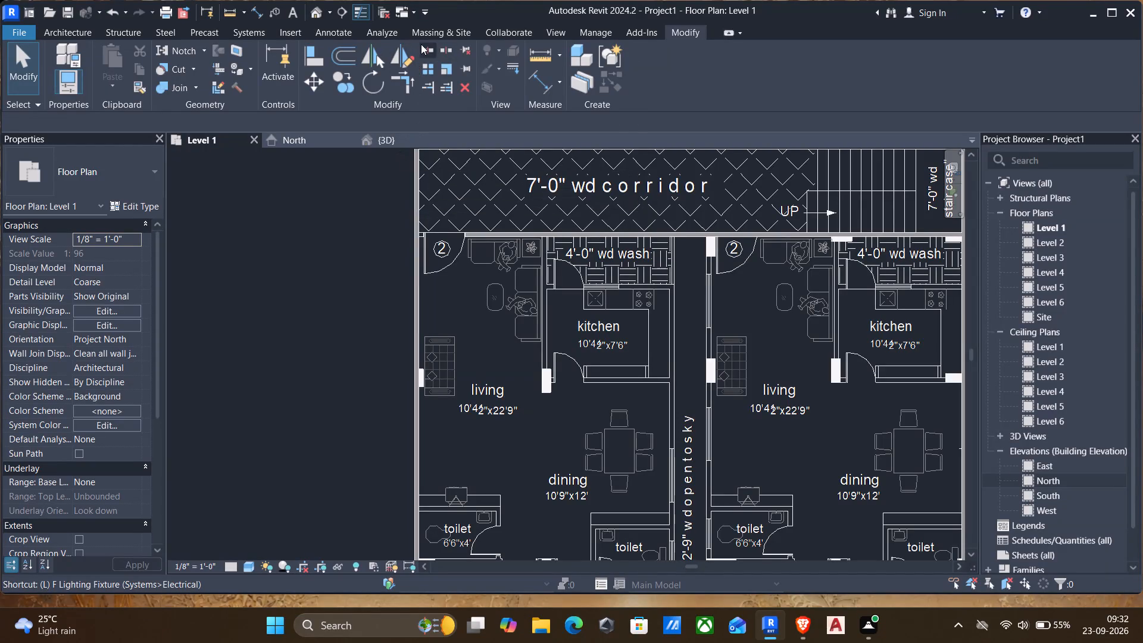
Split the exterior wall at the corridor end opposite the staircase and trim its flat 2 segment to a corner with the flat 2-side corridor wall.
{"action": "left_click", "coordinate": [421, 44]}
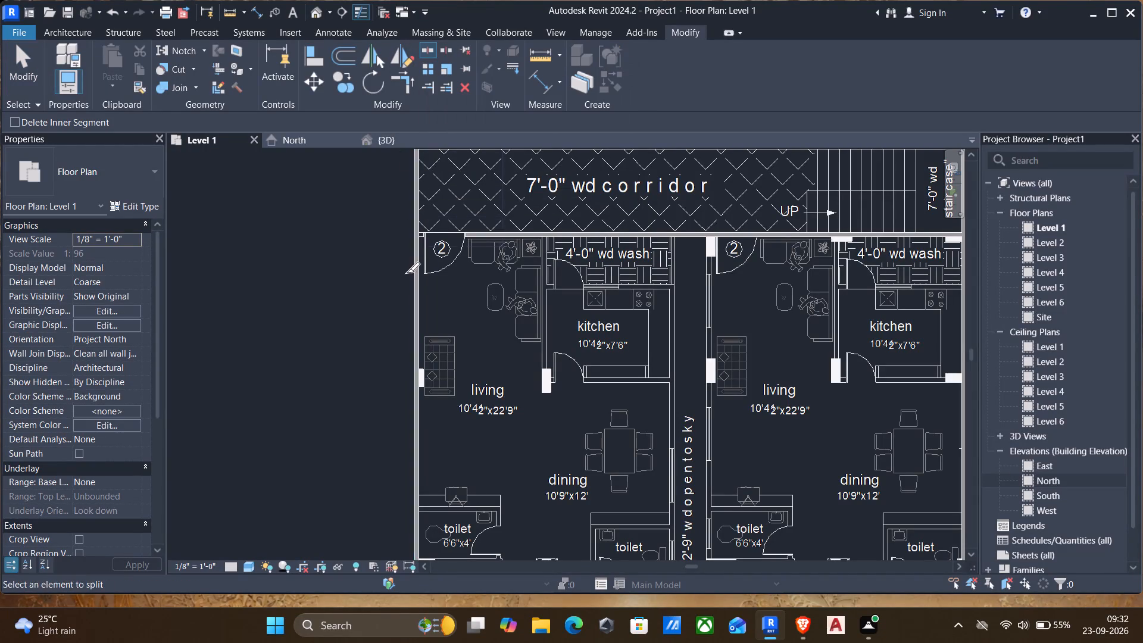
{"action": "scroll", "coordinate": [408, 277], "scroll_direction": "down", "scroll_amount": 2}
{"action": "left_click", "coordinate": [415, 212]}
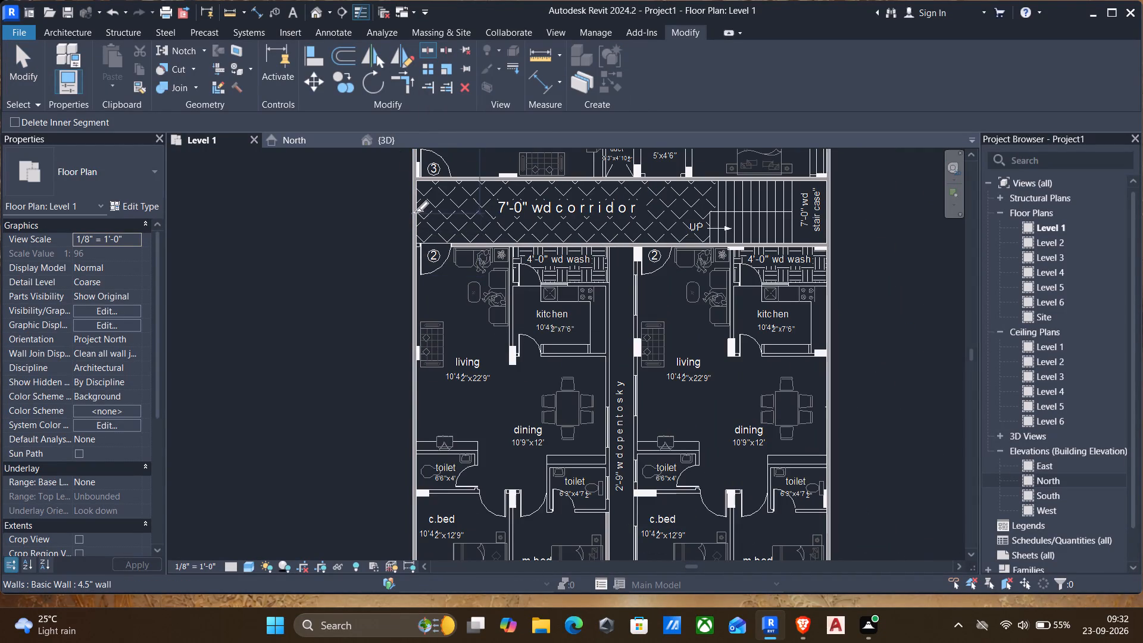
{"action": "key", "text": "Return"}
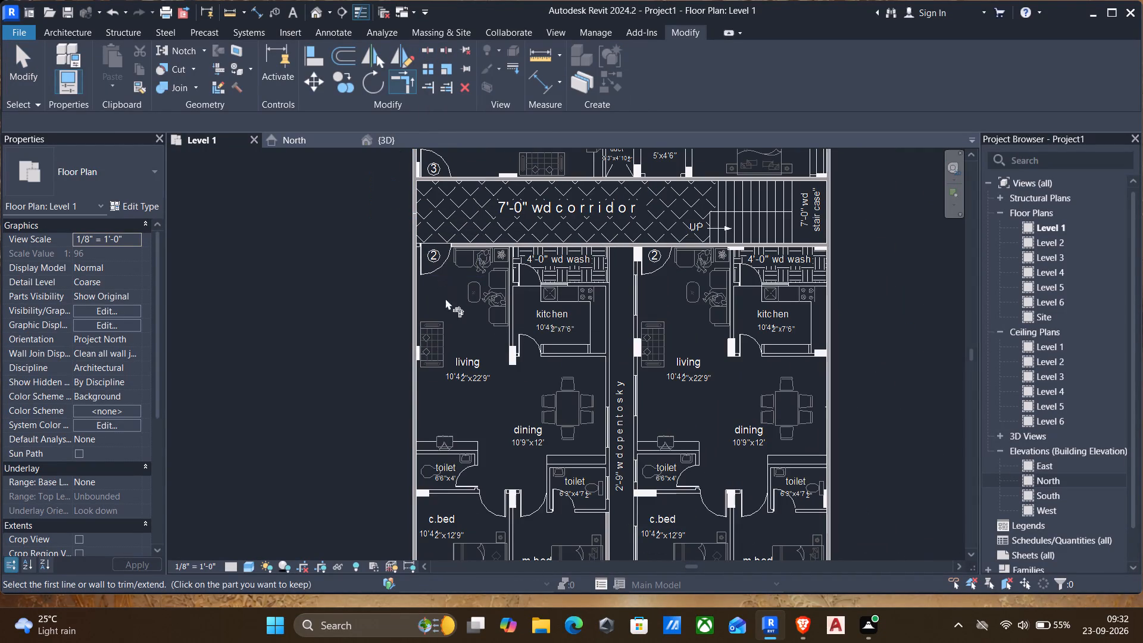
{"action": "left_click", "coordinate": [401, 71]}
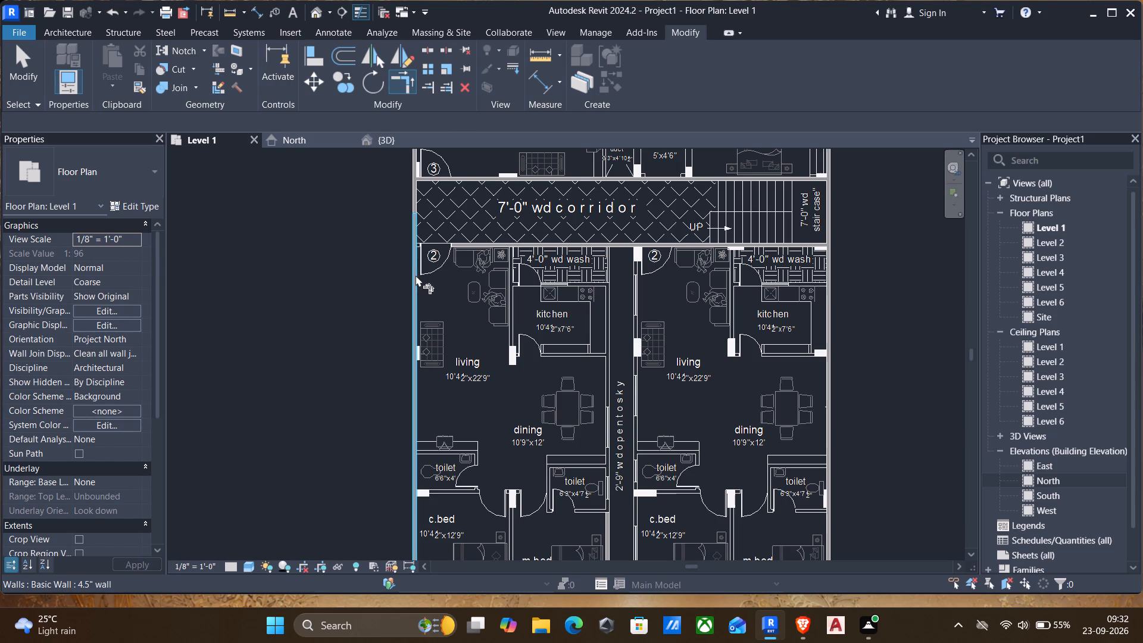
{"action": "left_click", "coordinate": [414, 279]}
{"action": "left_click", "coordinate": [457, 245]}
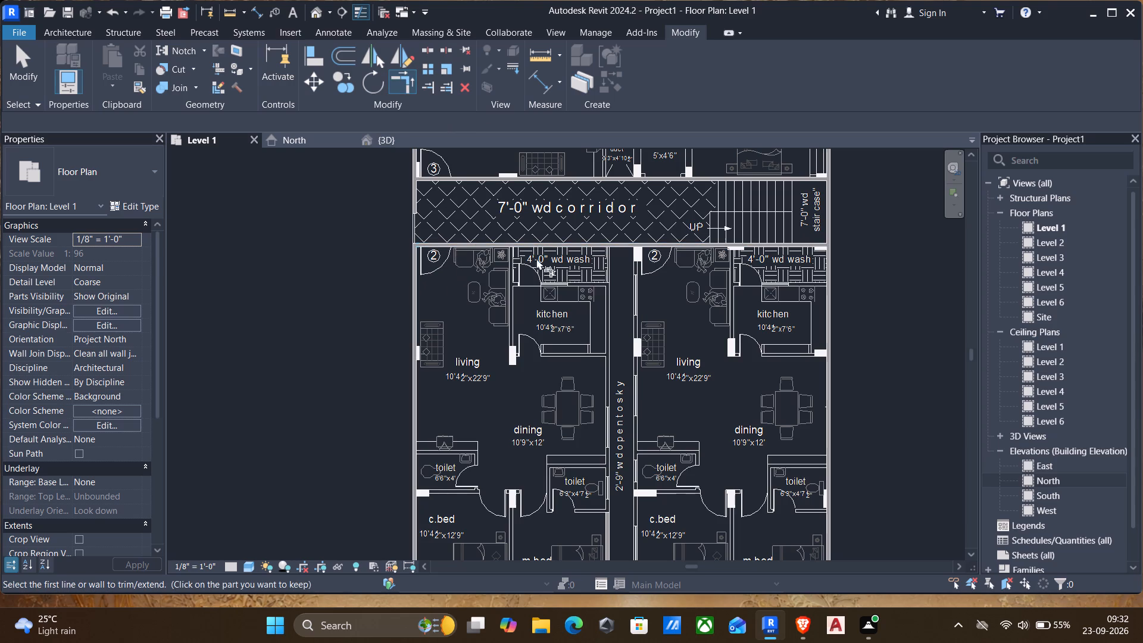
{"action": "key", "text": "Escape"}
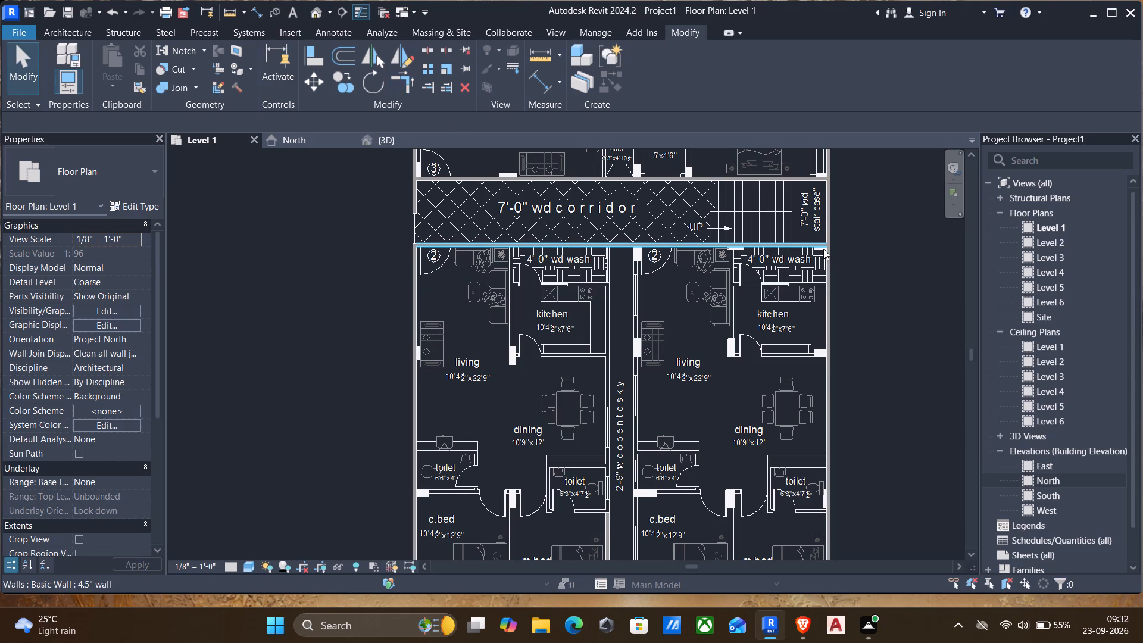
Split the exterior wall beside the staircase and trim its flat 2 segment to a corner with the flat 2-side corridor wall.
{"action": "type", "text": "sl"}
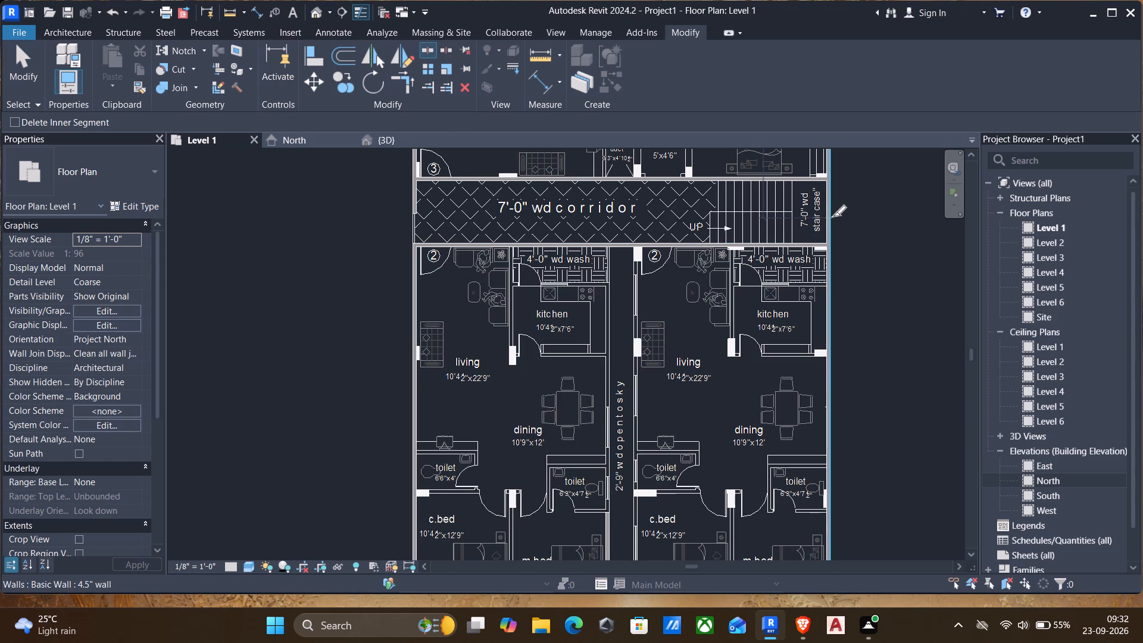
{"action": "left_click", "coordinate": [833, 215]}
{"action": "key", "text": "Escape"}
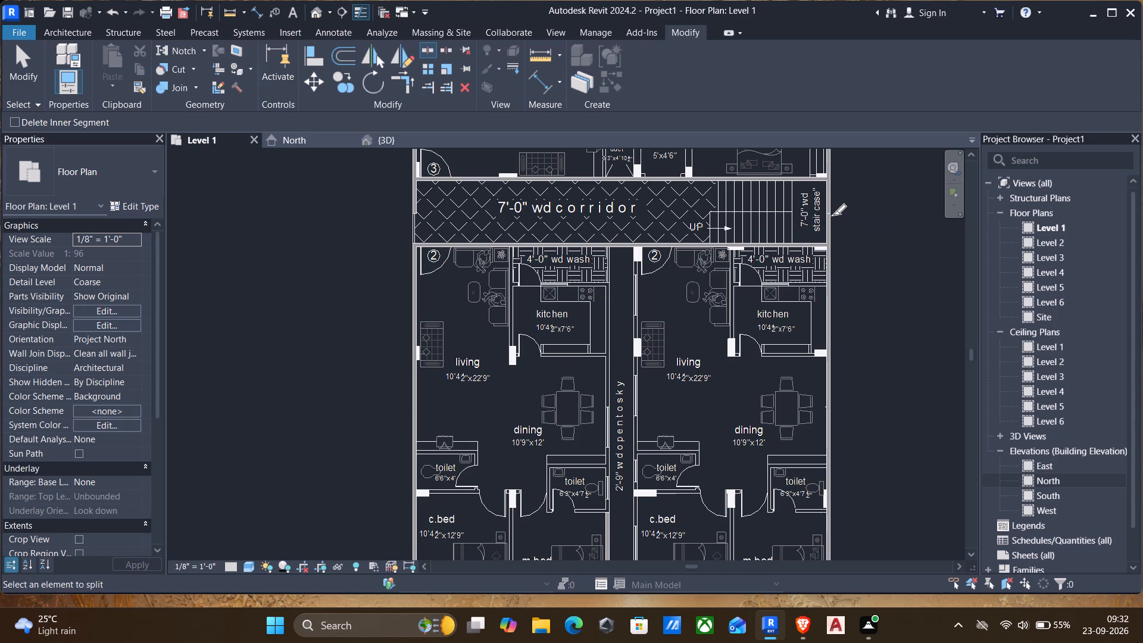
{"action": "key", "text": "Escape"}
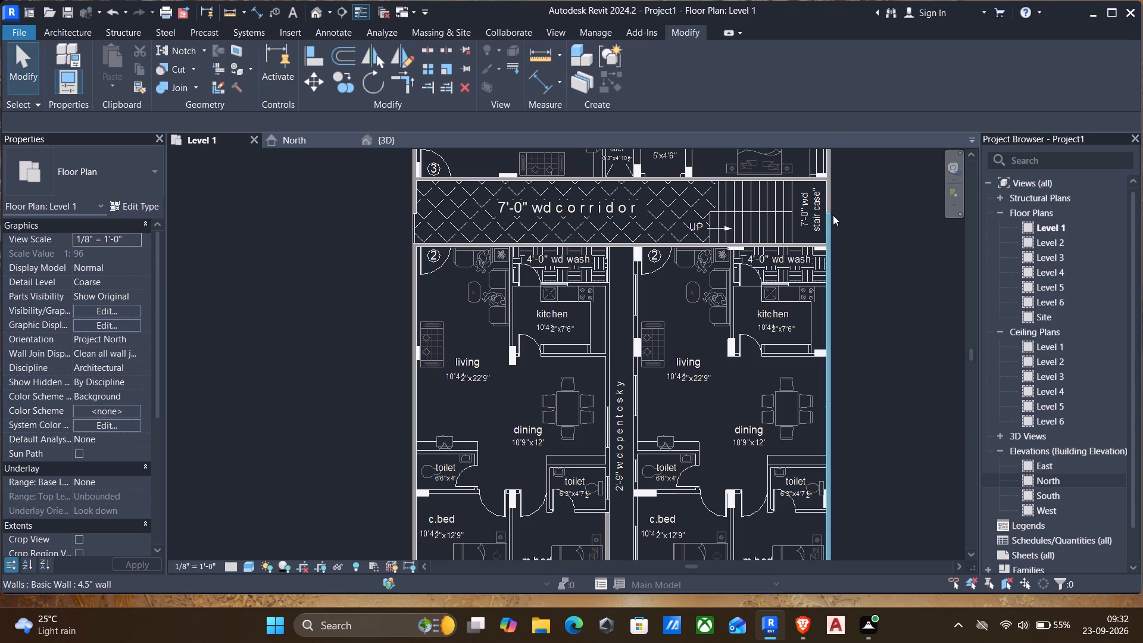
{"action": "type", "text": "tr"}
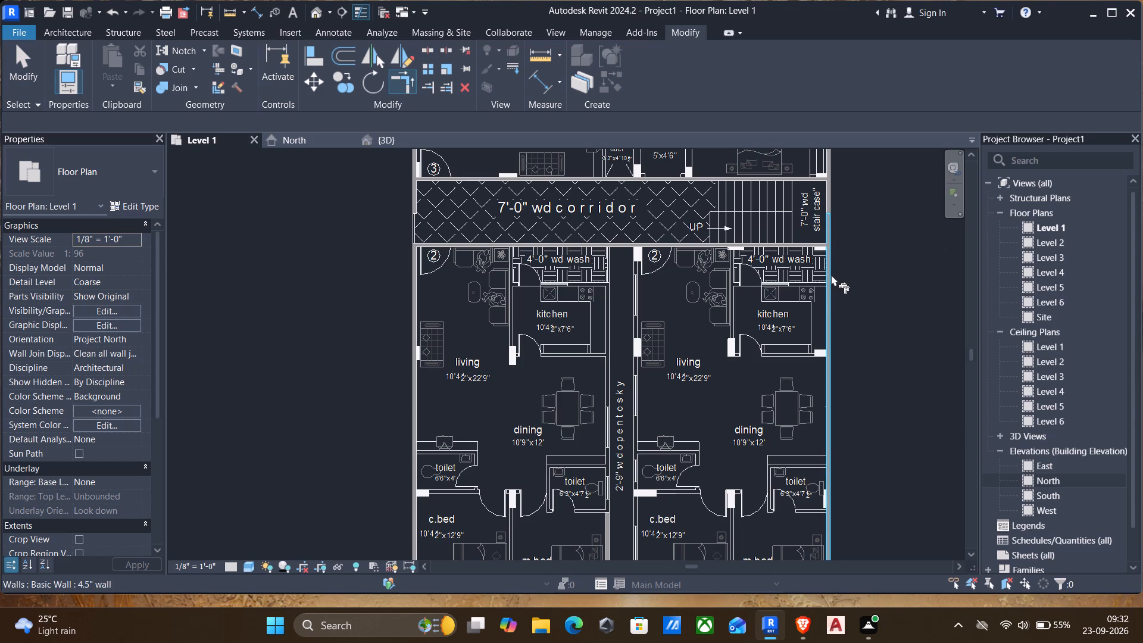
{"action": "left_click", "coordinate": [831, 274]}
{"action": "left_click", "coordinate": [789, 242]}
Examine the wall corners and wall lines around flat 3, the corridor and both flat 2 units.
{"action": "scroll", "coordinate": [768, 251], "scroll_direction": "down", "scroll_amount": 2}
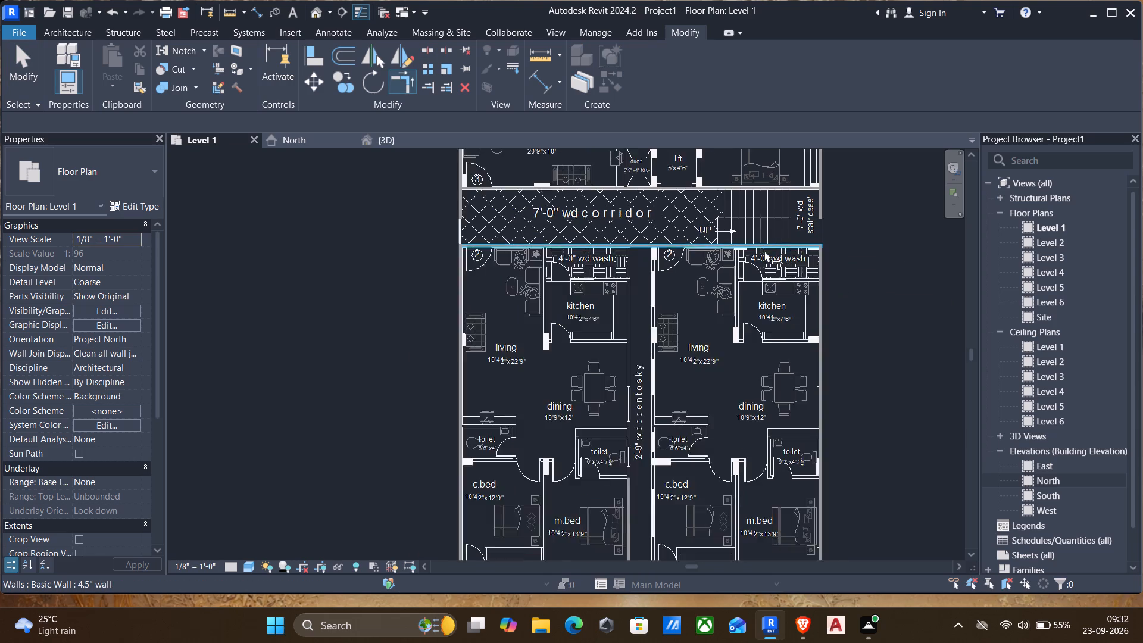
{"action": "middle_click_drag", "start_coordinate": [442, 219], "coordinate": [442, 290]}
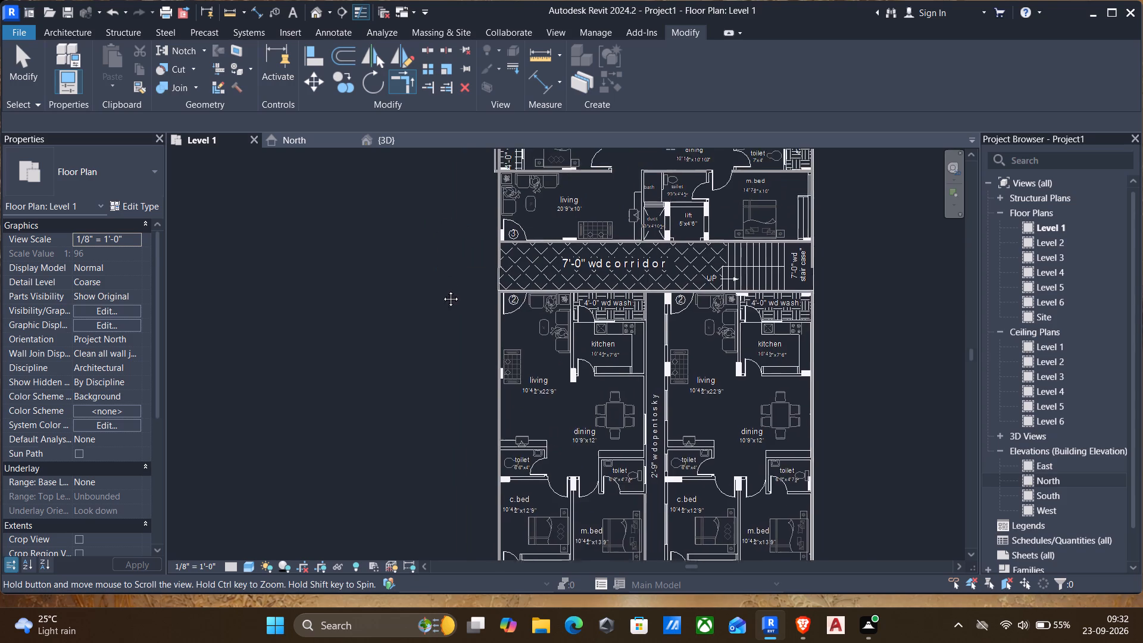
{"action": "middle_click_drag", "start_coordinate": [442, 290], "coordinate": [438, 315]}
{"action": "scroll", "coordinate": [438, 315], "scroll_direction": "up", "scroll_amount": 1}
{"action": "scroll", "coordinate": [438, 285], "scroll_direction": "down", "scroll_amount": 2}
{"action": "middle_click_drag", "start_coordinate": [439, 254], "coordinate": [436, 299]}
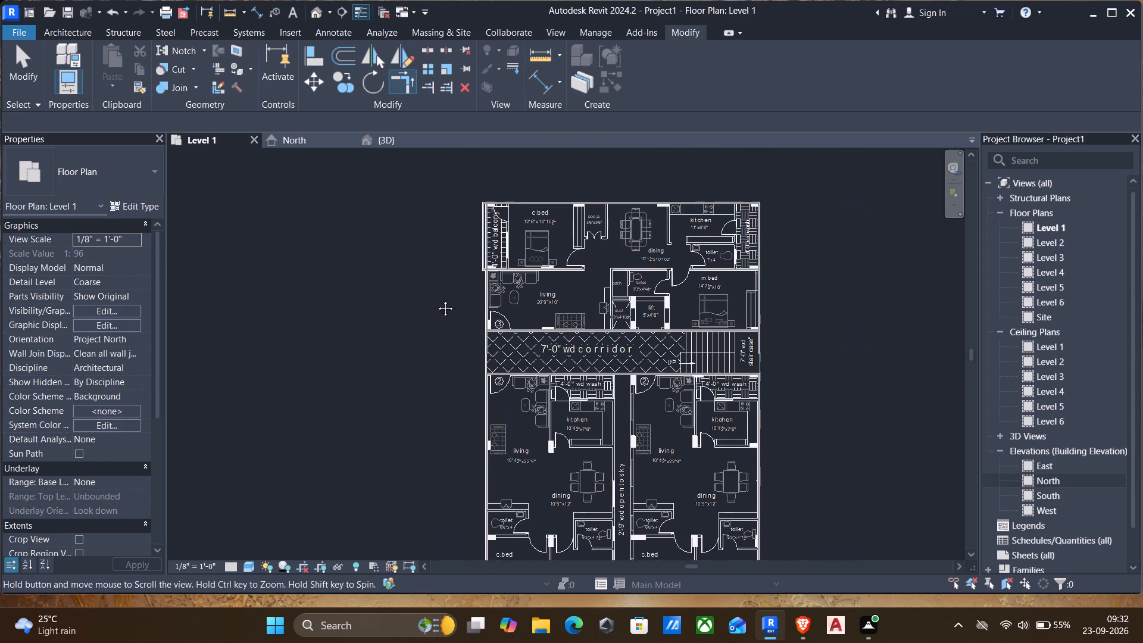
{"action": "middle_click_drag", "start_coordinate": [436, 299], "coordinate": [436, 301]}
{"action": "scroll", "coordinate": [435, 299], "scroll_direction": "up", "scroll_amount": 4}
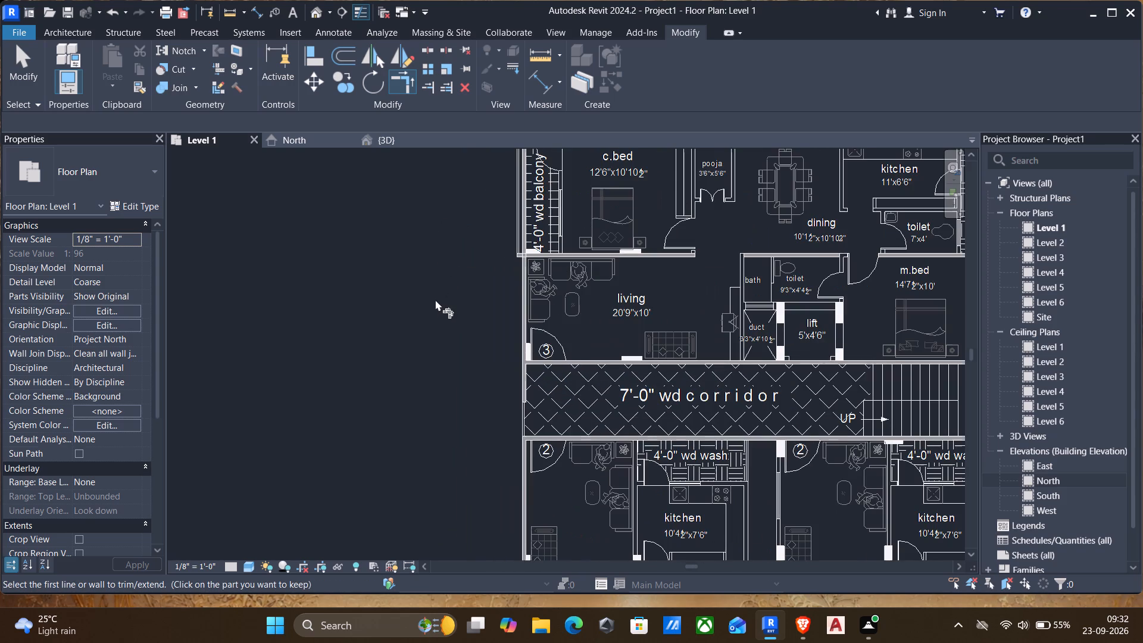
{"action": "scroll", "coordinate": [516, 263], "scroll_direction": "up", "scroll_amount": 9}
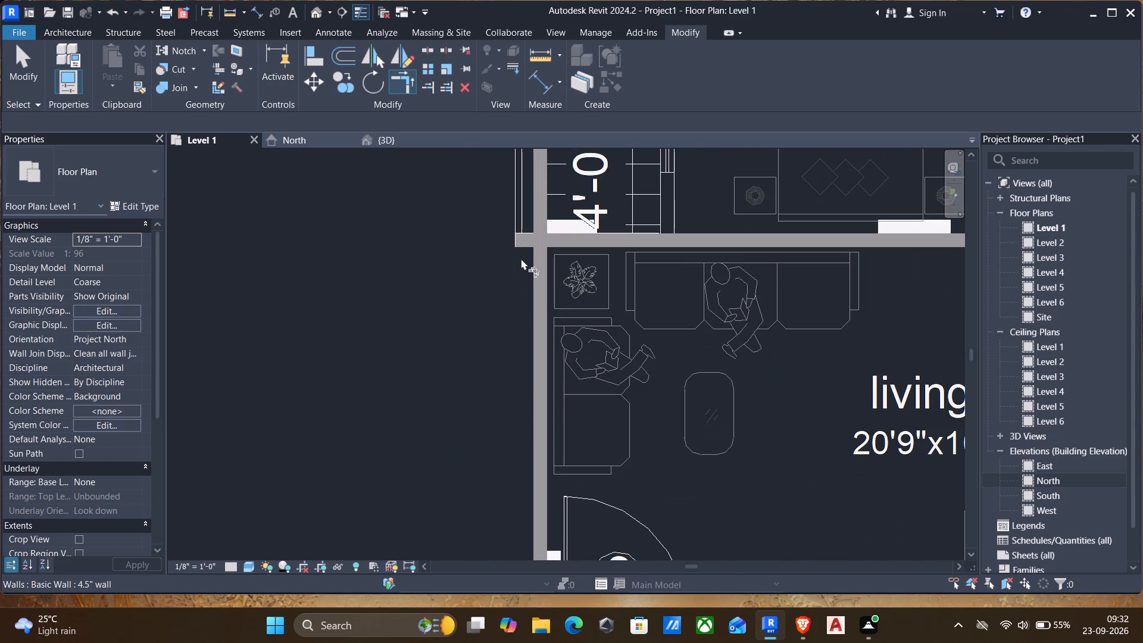
{"action": "scroll", "coordinate": [521, 258], "scroll_direction": "down", "scroll_amount": 9}
{"action": "middle_click_drag", "start_coordinate": [492, 224], "coordinate": [486, 277]}
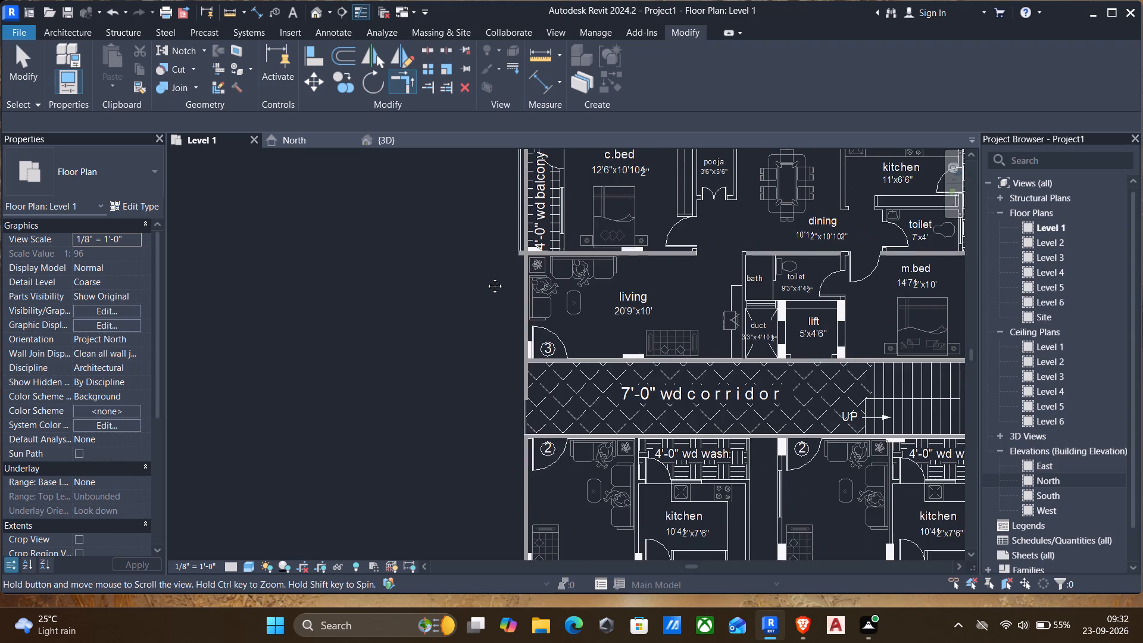
{"action": "middle_click_drag", "start_coordinate": [486, 277], "coordinate": [483, 313]}
{"action": "scroll", "coordinate": [560, 302], "scroll_direction": "up", "scroll_amount": 5}
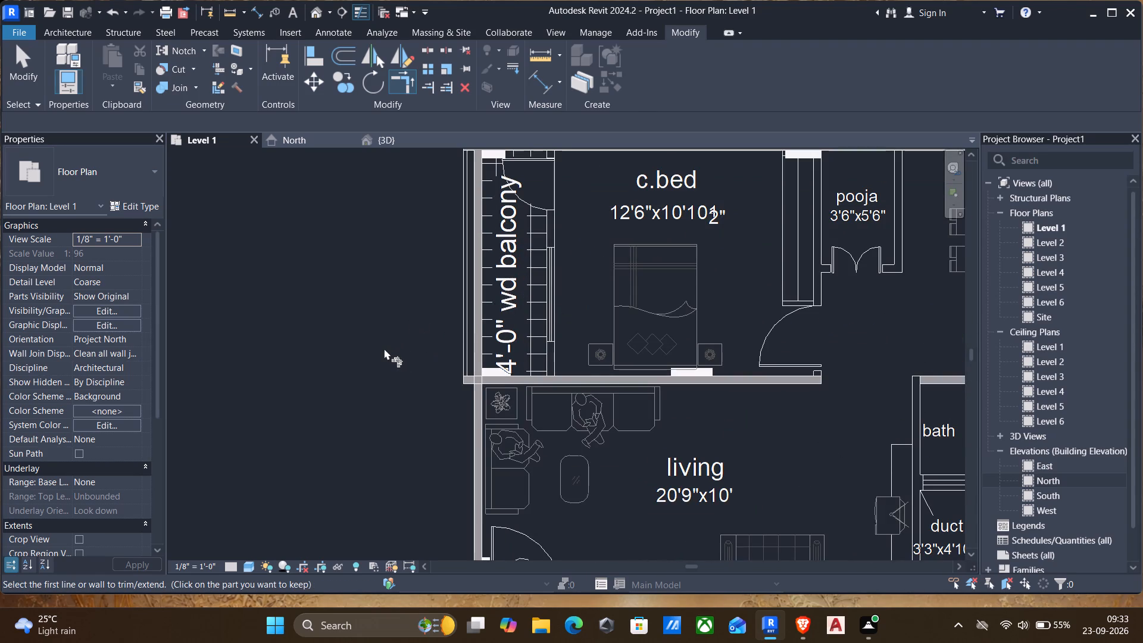
{"action": "scroll", "coordinate": [384, 348], "scroll_direction": "down", "scroll_amount": 2}
{"action": "middle_click_drag", "start_coordinate": [381, 349], "coordinate": [392, 279]}
{"action": "scroll", "coordinate": [390, 281], "scroll_direction": "down", "scroll_amount": 2}
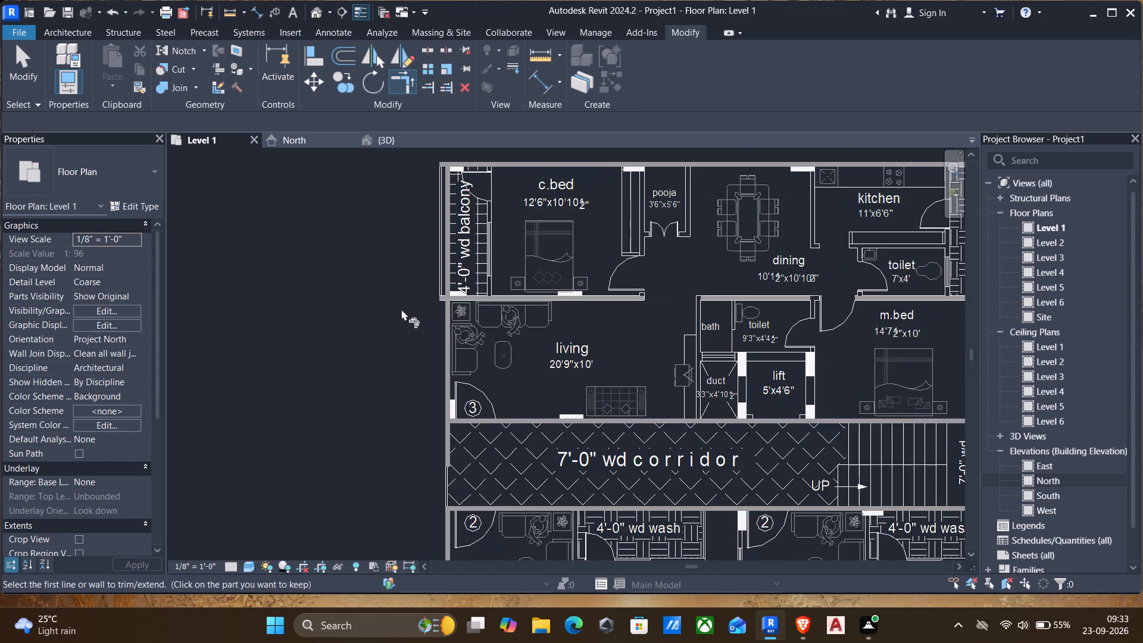
{"action": "middle_click_drag", "start_coordinate": [401, 309], "coordinate": [377, 282]}
{"action": "scroll", "coordinate": [373, 282], "scroll_direction": "down", "scroll_amount": 3}
{"action": "middle_click_drag", "start_coordinate": [376, 316], "coordinate": [346, 296]}
{"action": "scroll", "coordinate": [346, 296], "scroll_direction": "up", "scroll_amount": 1}
{"action": "middle_click_drag", "start_coordinate": [333, 366], "coordinate": [314, 317]}
{"action": "scroll", "coordinate": [307, 323], "scroll_direction": "down", "scroll_amount": 2}
{"action": "middle_click_drag", "start_coordinate": [286, 364], "coordinate": [318, 283]}
{"action": "scroll", "coordinate": [318, 283], "scroll_direction": "up", "scroll_amount": 1}
{"action": "middle_click_drag", "start_coordinate": [288, 410], "coordinate": [321, 356]}
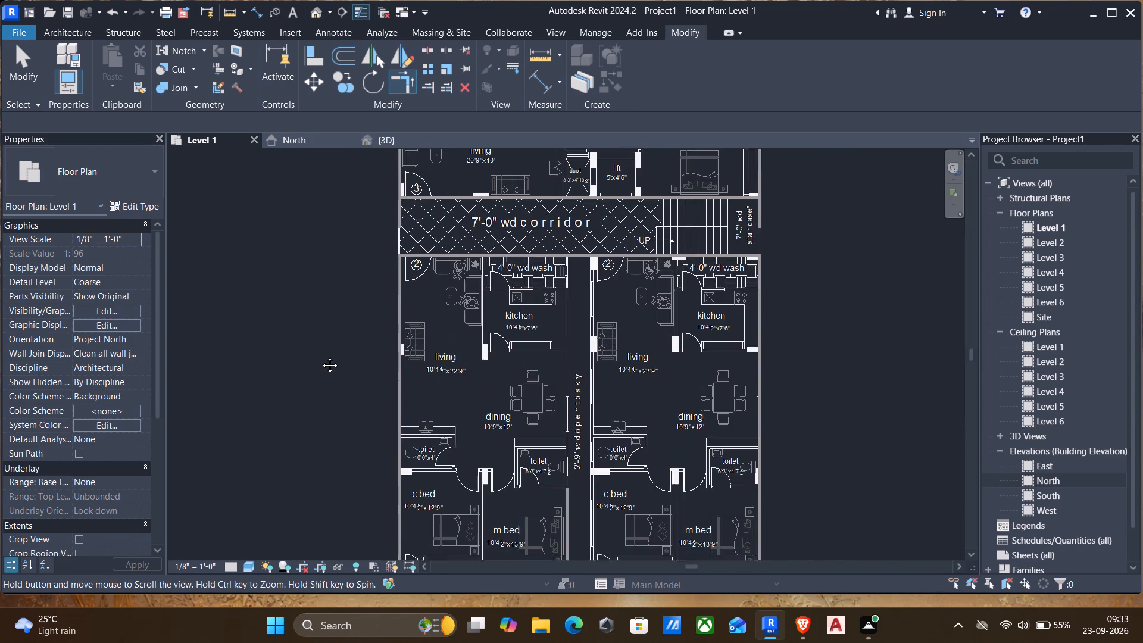
{"action": "middle_click_drag", "start_coordinate": [321, 356], "coordinate": [344, 280]}
{"action": "middle_click_drag", "start_coordinate": [359, 340], "coordinate": [349, 407]}
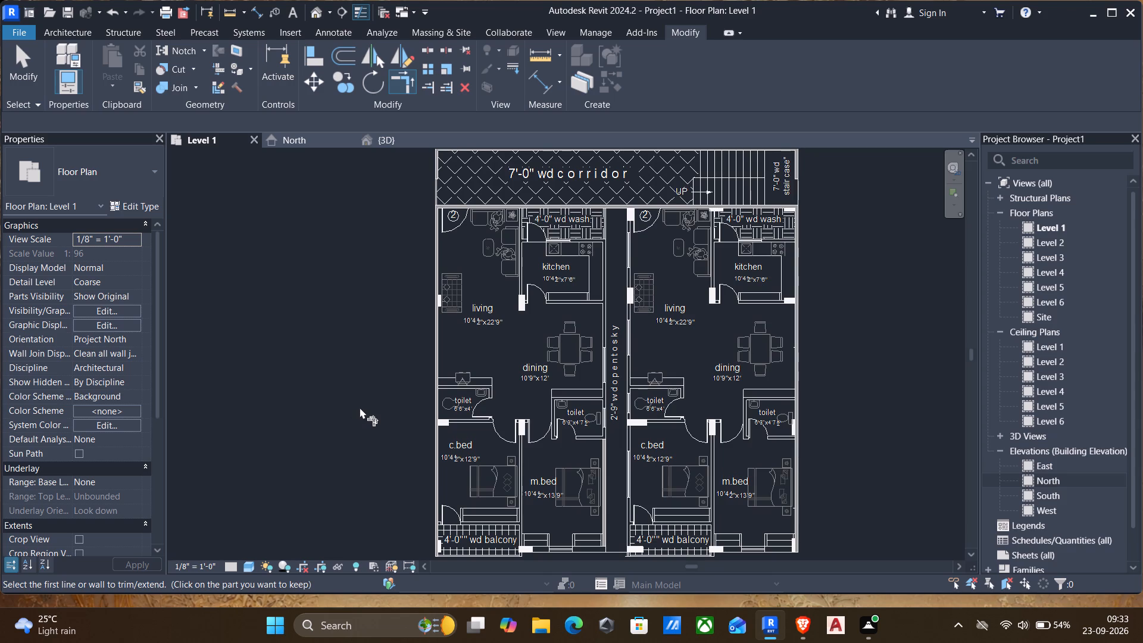
{"action": "key", "text": "Escape"}
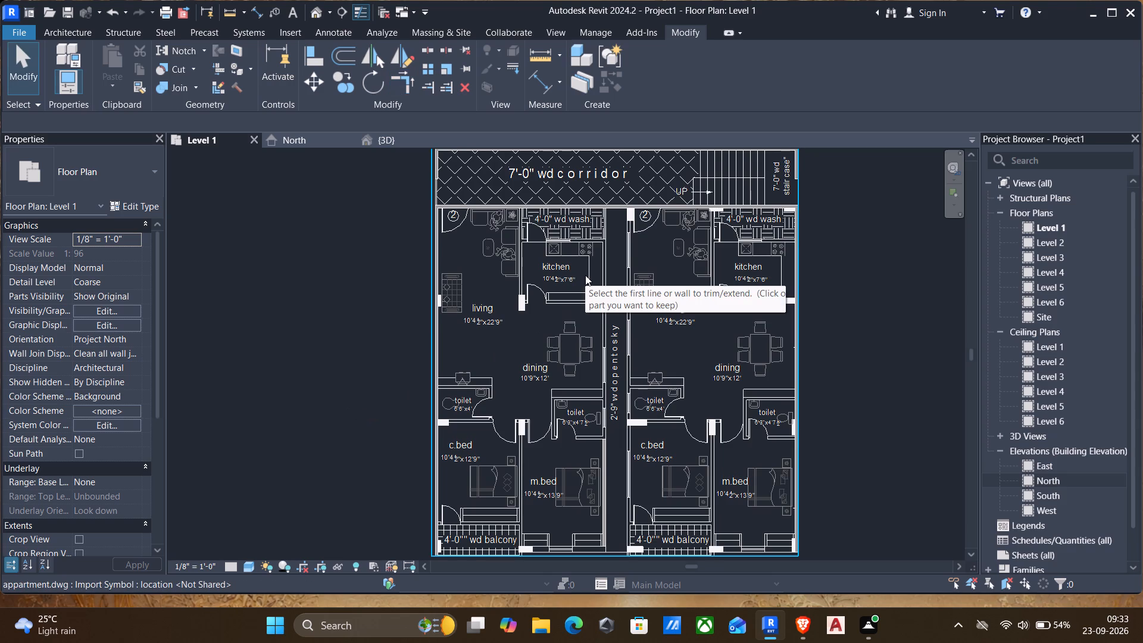
Split the flat 2-side corridor wall at the open-to-sky gap and trim the segment away from the staircase to a corner with the gap-side wall.
{"action": "type", "text": "sl"}
{"action": "scroll", "coordinate": [619, 214], "scroll_direction": "up", "scroll_amount": 4}
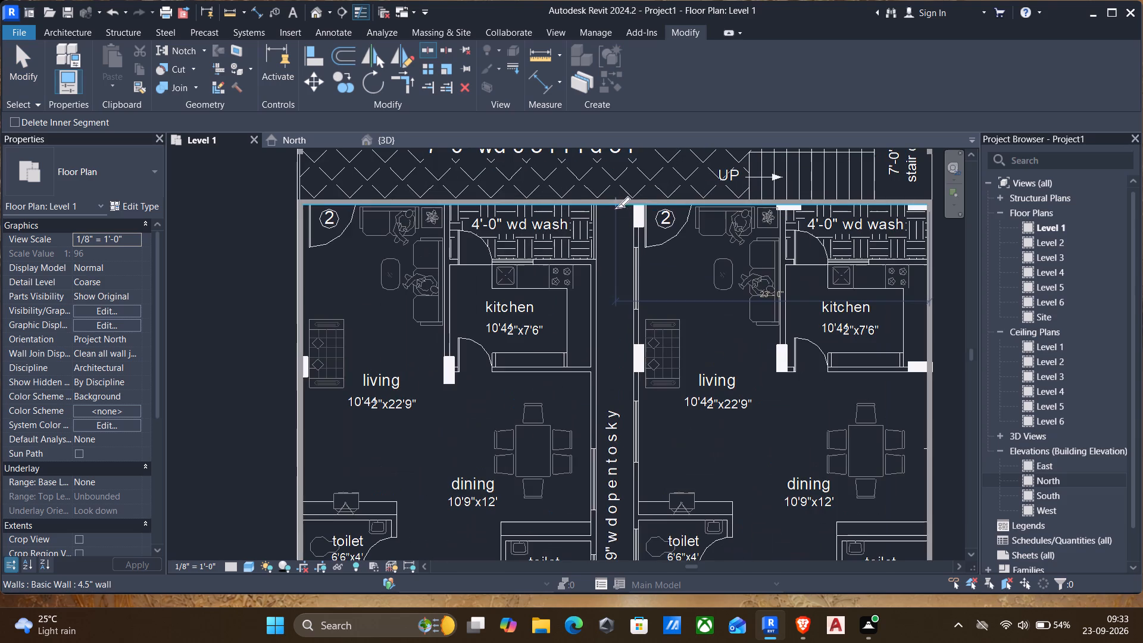
{"action": "left_click", "coordinate": [619, 203]}
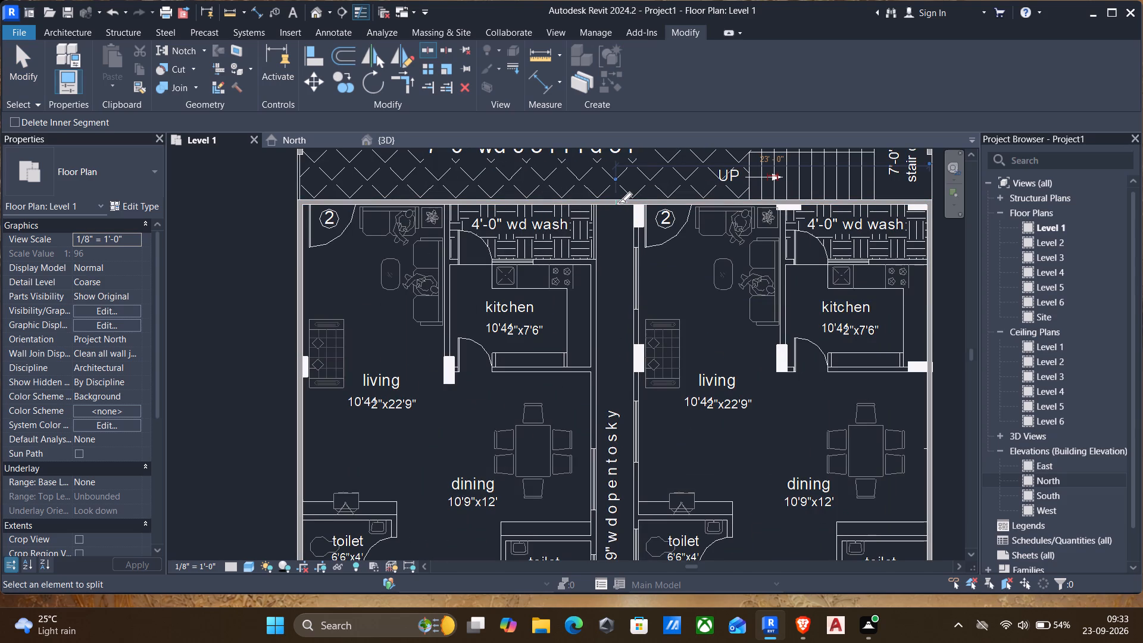
{"action": "key", "text": "Escape"}
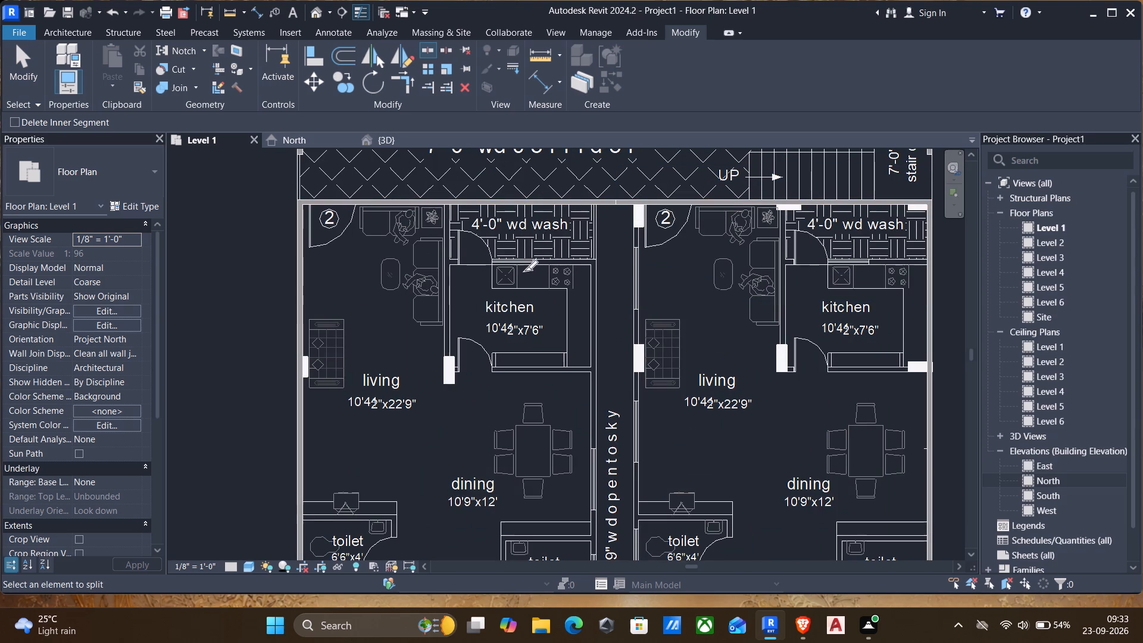
{"action": "key", "text": "Escape"}
{"action": "type", "text": "tr"}
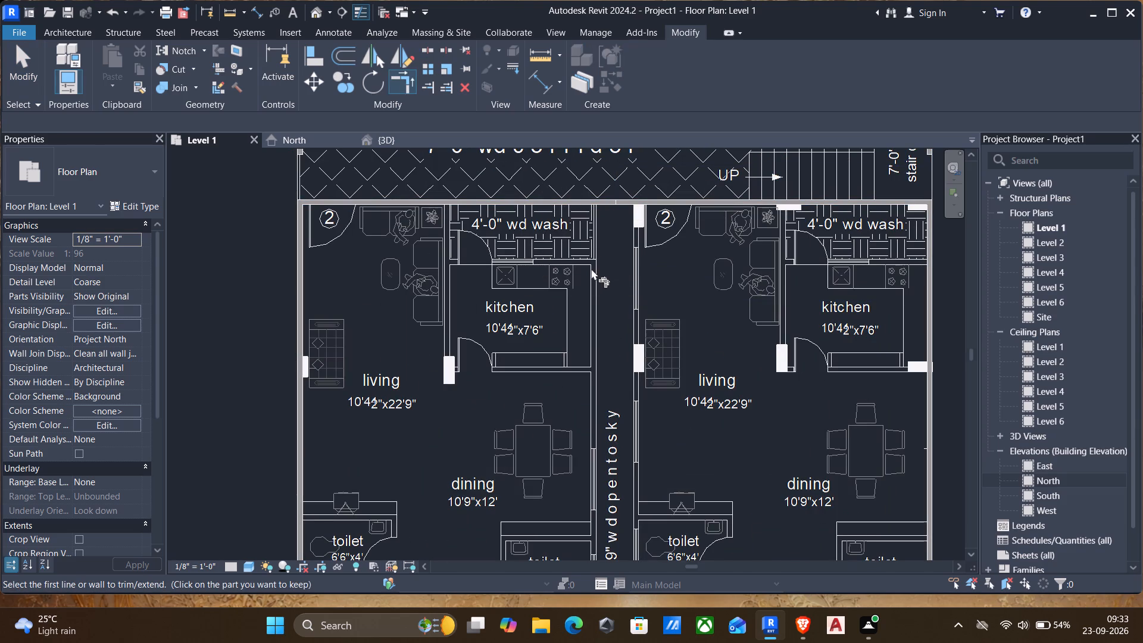
{"action": "left_click", "coordinate": [562, 204]}
{"action": "scroll", "coordinate": [603, 338], "scroll_direction": "down", "scroll_amount": 2}
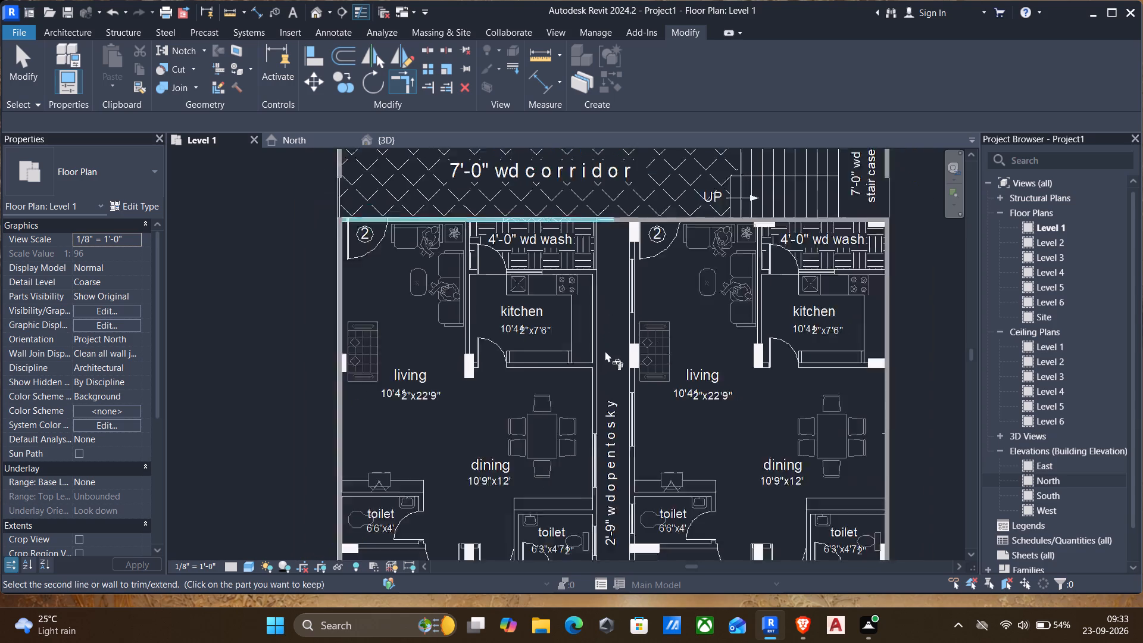
{"action": "scroll", "coordinate": [605, 351], "scroll_direction": "down", "scroll_amount": 1}
{"action": "left_click", "coordinate": [595, 529]}
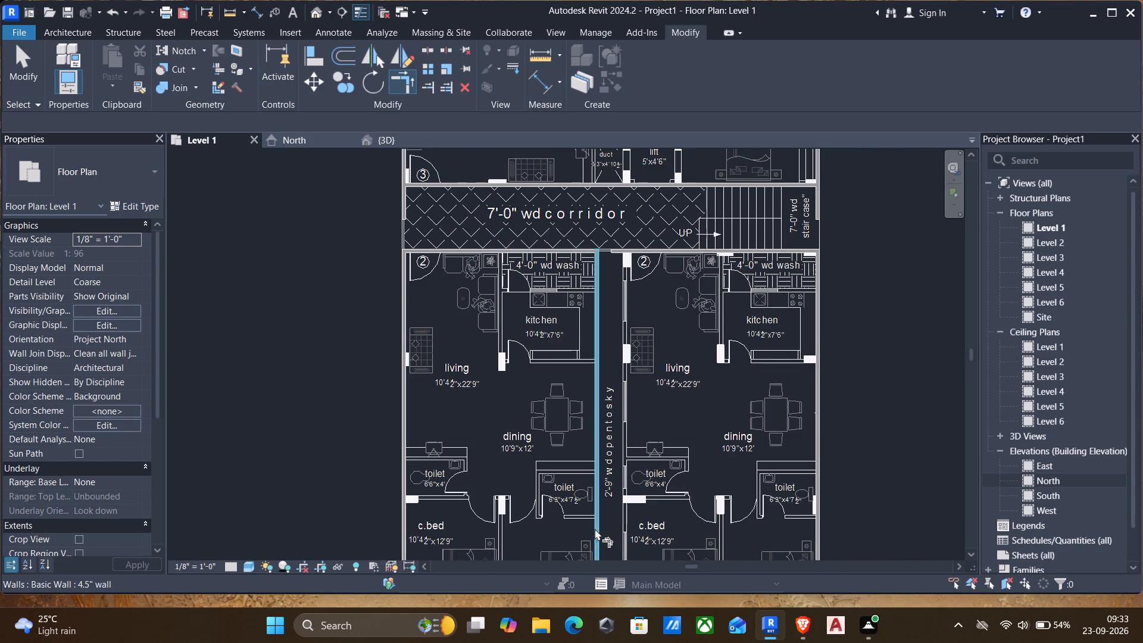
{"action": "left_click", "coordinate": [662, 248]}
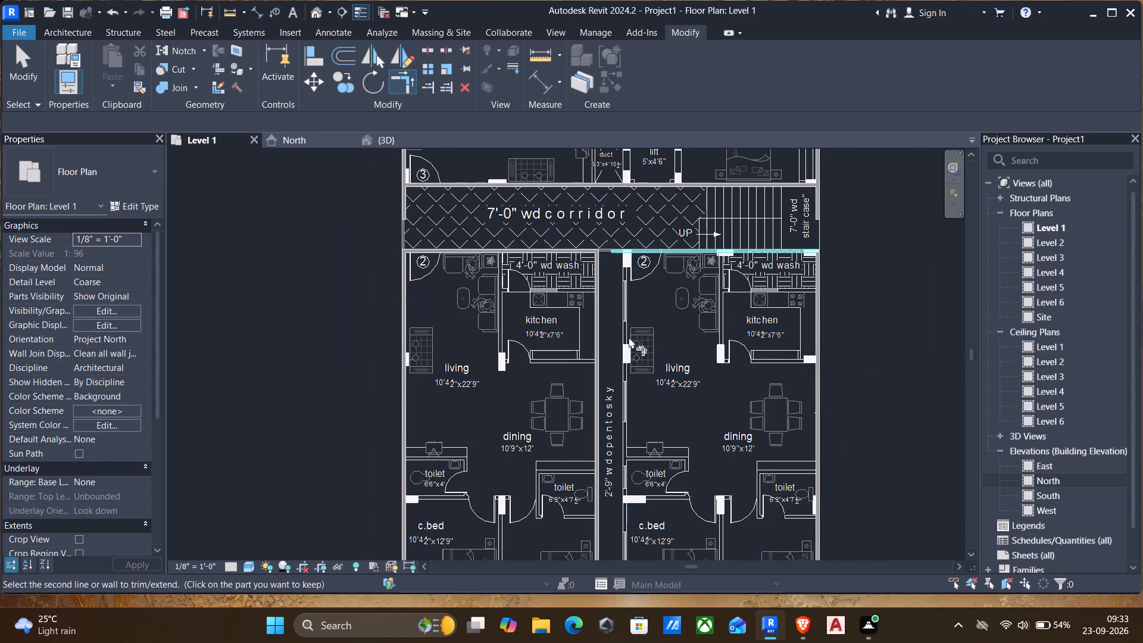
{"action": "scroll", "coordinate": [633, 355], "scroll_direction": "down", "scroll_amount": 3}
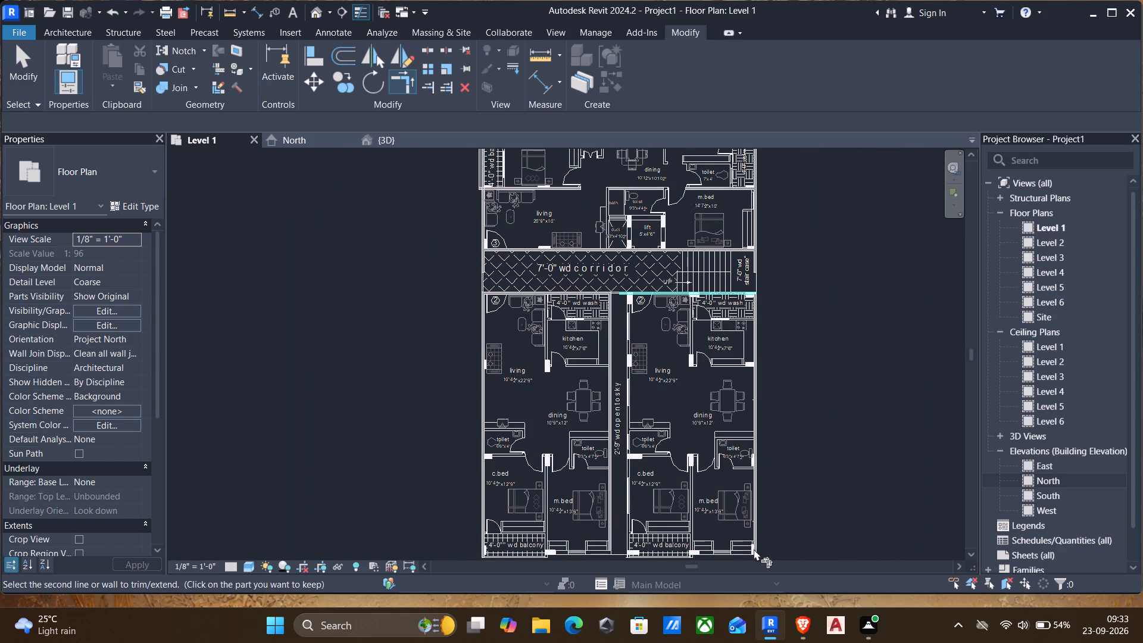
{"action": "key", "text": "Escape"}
Examine both flat 2 layouts and the open-to-sky gap between them for remaining wall lines.
{"action": "middle_click_drag", "start_coordinate": [655, 454], "coordinate": [661, 405]}
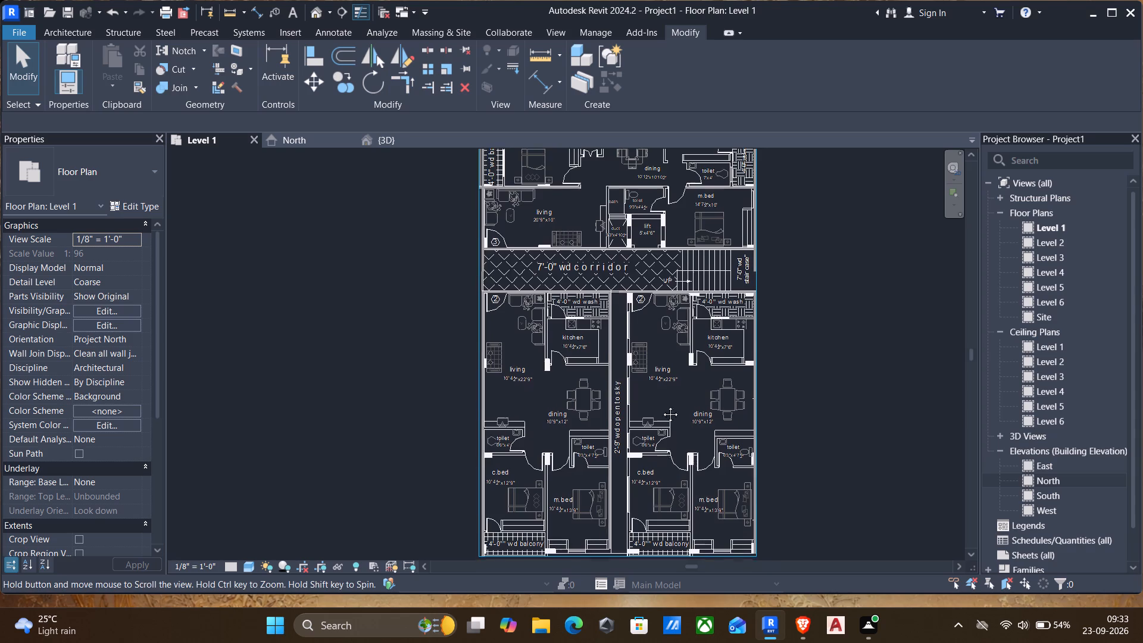
{"action": "middle_click_drag", "start_coordinate": [661, 405], "coordinate": [676, 341]}
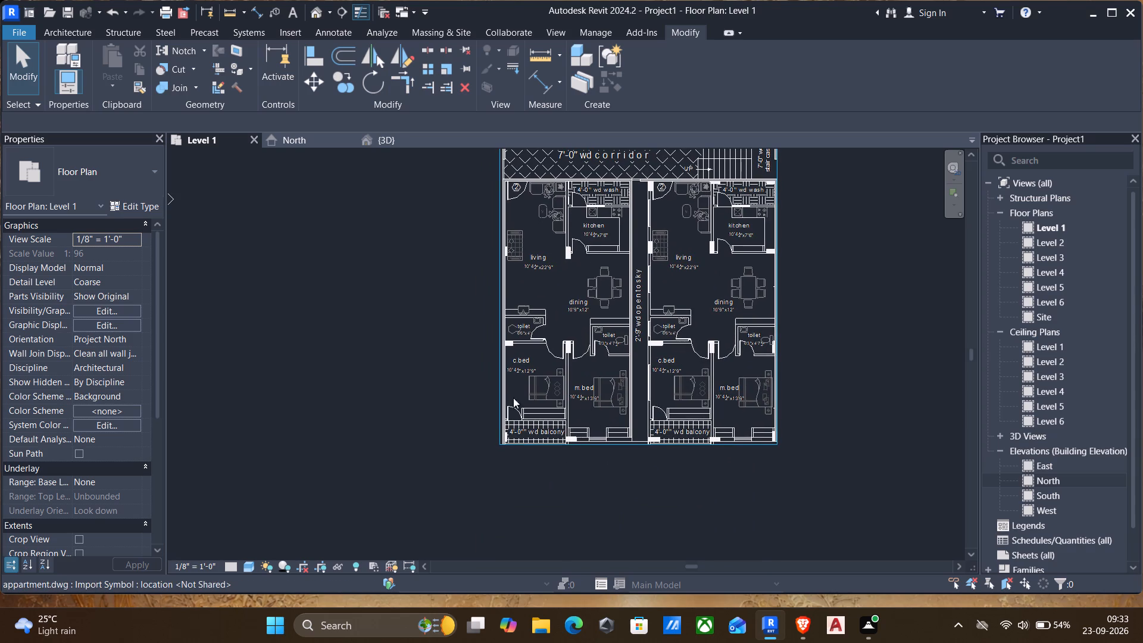
{"action": "middle_click_drag", "start_coordinate": [566, 367], "coordinate": [570, 379]}
{"action": "scroll", "coordinate": [612, 437], "scroll_direction": "up", "scroll_amount": 2}
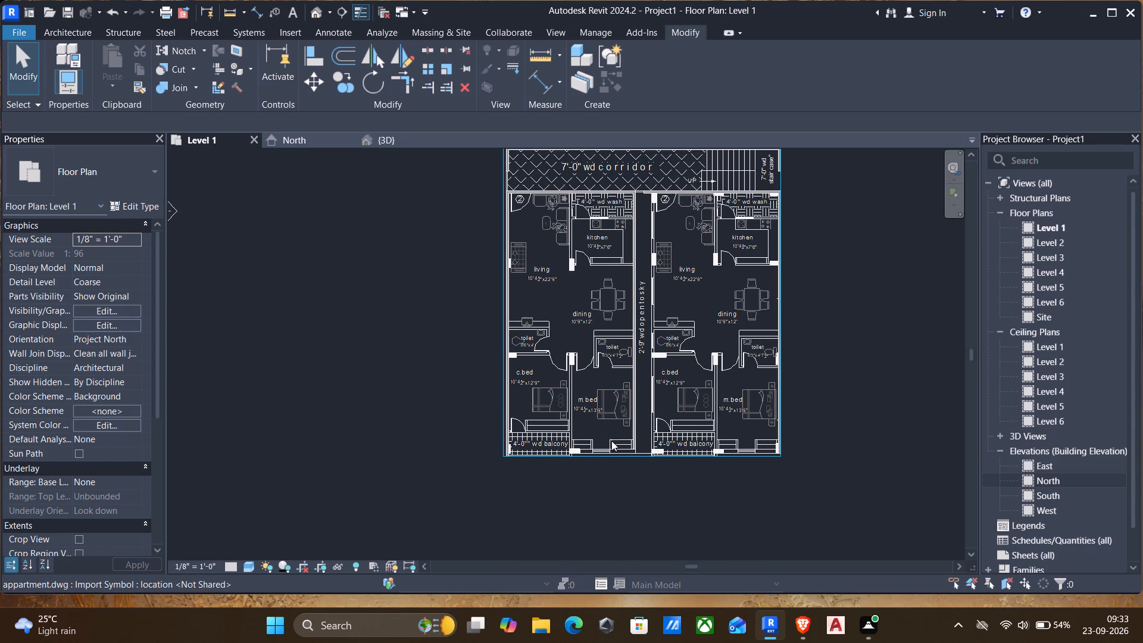
{"action": "scroll", "coordinate": [611, 441], "scroll_direction": "up", "scroll_amount": 1}
{"action": "middle_click_drag", "start_coordinate": [610, 353], "coordinate": [617, 447]}
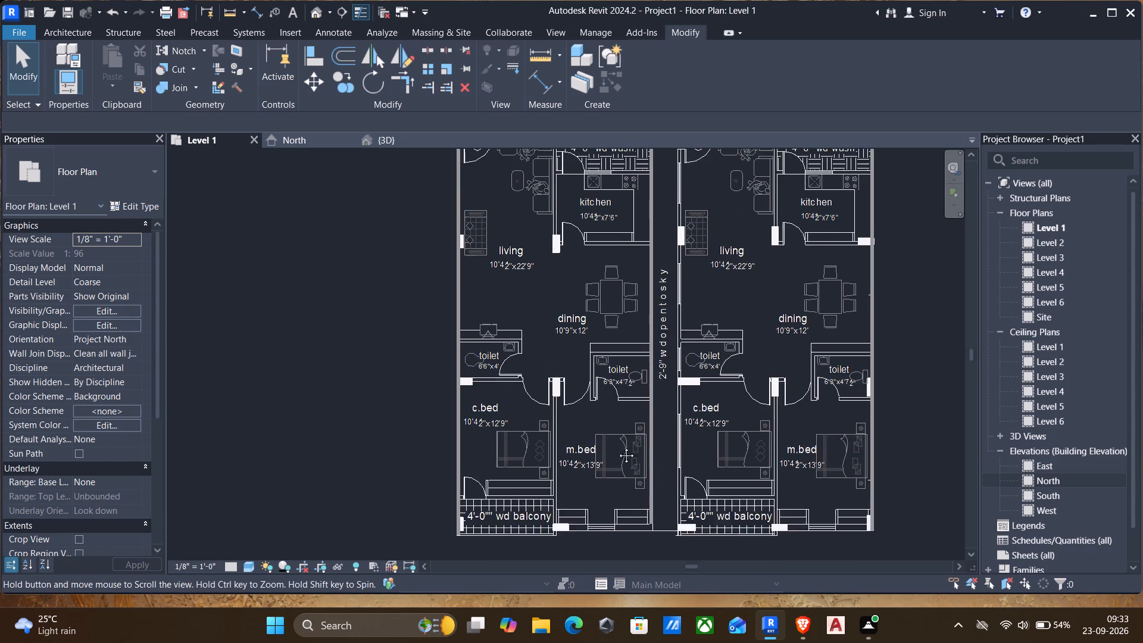
{"action": "middle_click_drag", "start_coordinate": [617, 447], "coordinate": [611, 484]}
{"action": "scroll", "coordinate": [579, 414], "scroll_direction": "down", "scroll_amount": 1}
{"action": "middle_click_drag", "start_coordinate": [571, 418], "coordinate": [564, 376]}
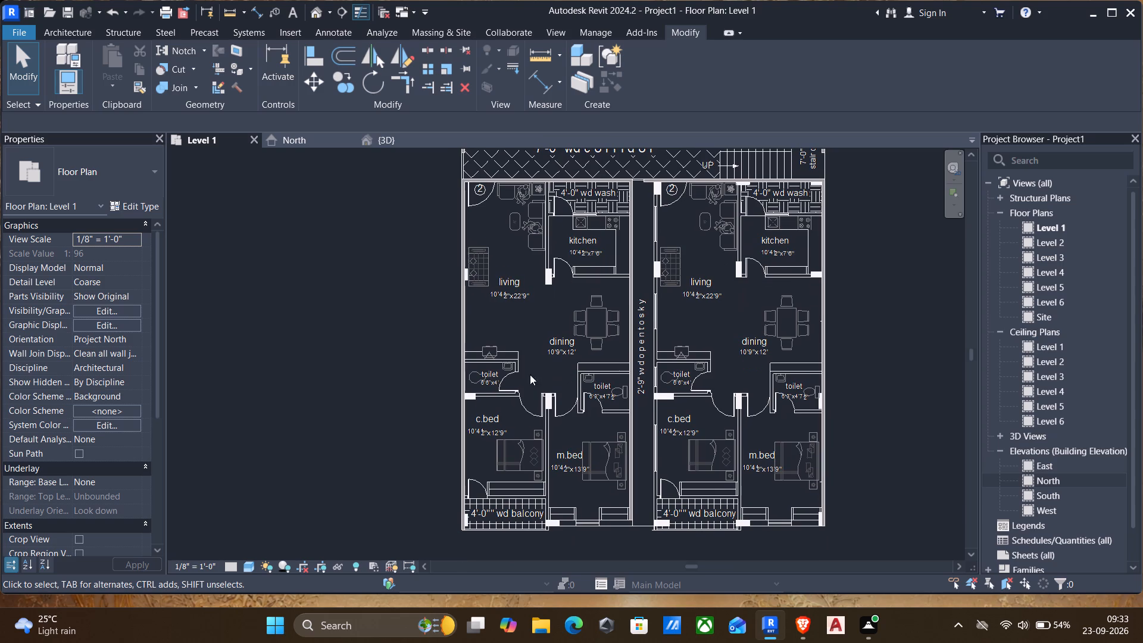
{"action": "middle_click_drag", "start_coordinate": [658, 441], "coordinate": [605, 404]}
{"action": "scroll", "coordinate": [565, 373], "scroll_direction": "up", "scroll_amount": 1}
{"action": "middle_click_drag", "start_coordinate": [565, 373], "coordinate": [550, 396]}
{"action": "middle_click_drag", "start_coordinate": [577, 341], "coordinate": [583, 386]}
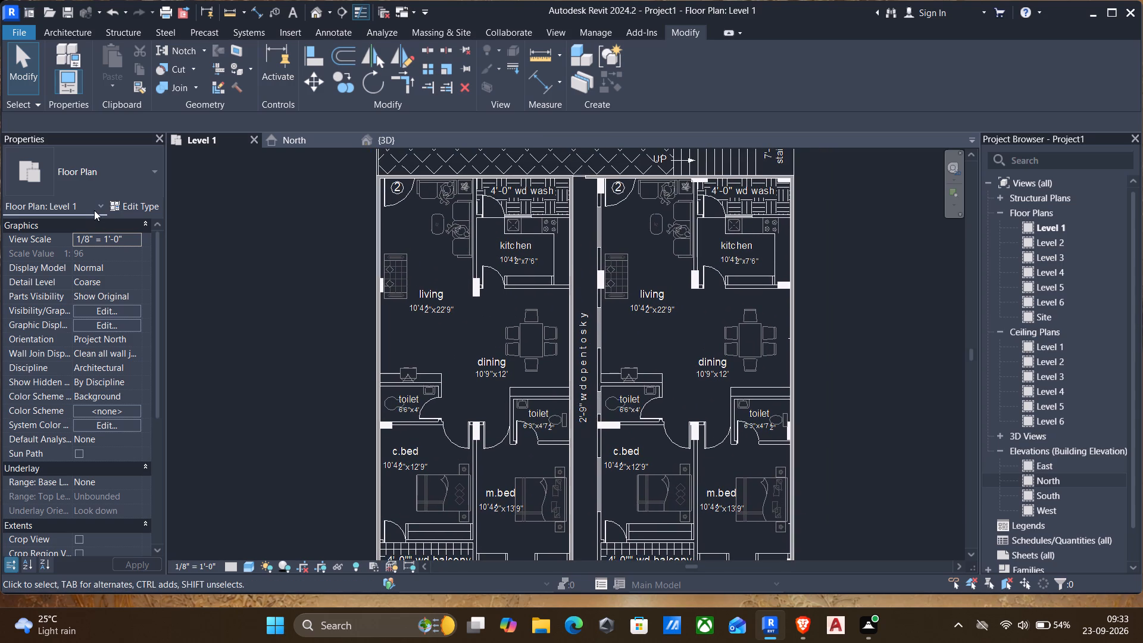
Place a 4.5" wall by picking the plan line along the open-to-sky gap in the staircase-side flat 2's living area.
{"action": "type", "text": "wa"}
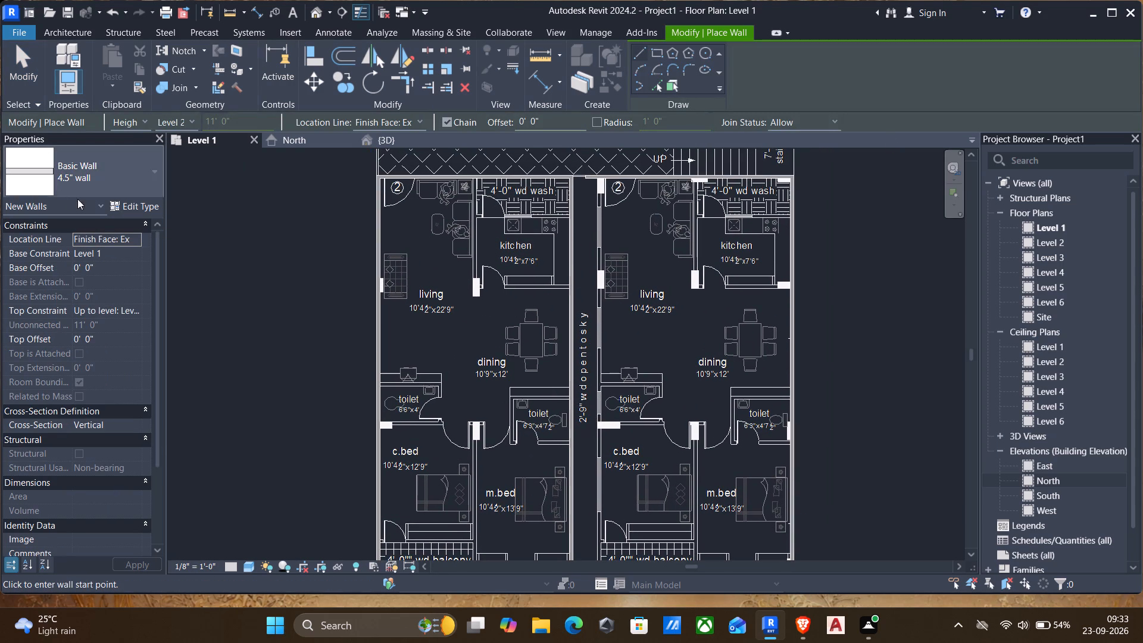
{"action": "left_click", "coordinate": [98, 169]}
{"action": "left_click", "coordinate": [74, 247]}
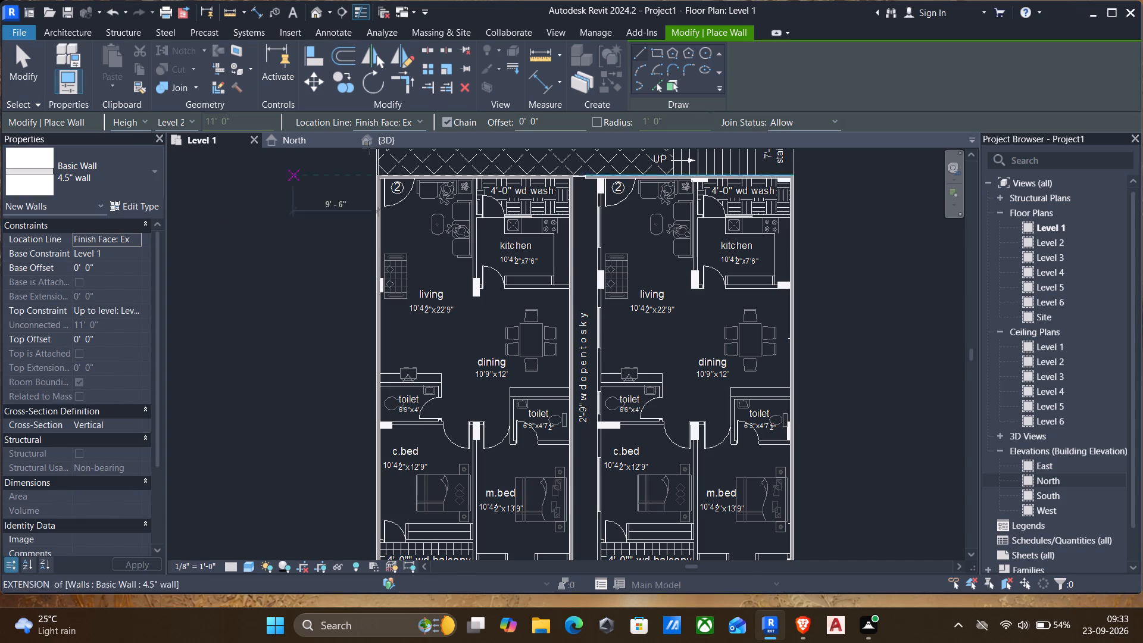
{"action": "left_click", "coordinate": [658, 83]}
{"action": "scroll", "coordinate": [600, 295], "scroll_direction": "up", "scroll_amount": 2}
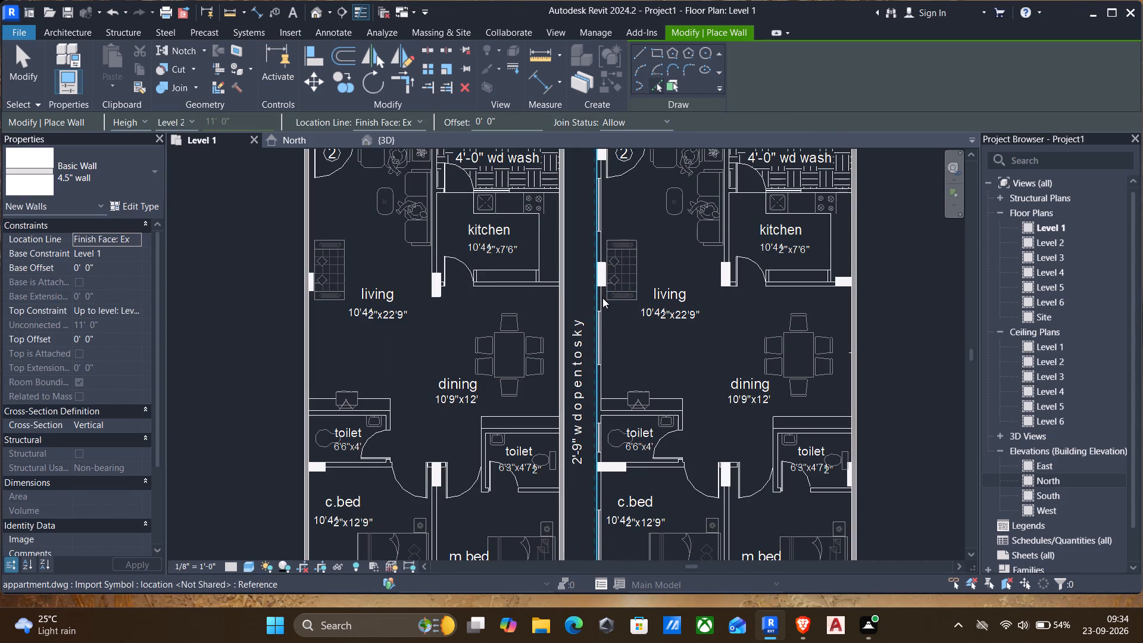
{"action": "scroll", "coordinate": [602, 298], "scroll_direction": "up", "scroll_amount": 4}
{"action": "left_click", "coordinate": [602, 298]}
{"action": "scroll", "coordinate": [602, 298], "scroll_direction": "down", "scroll_amount": 6}
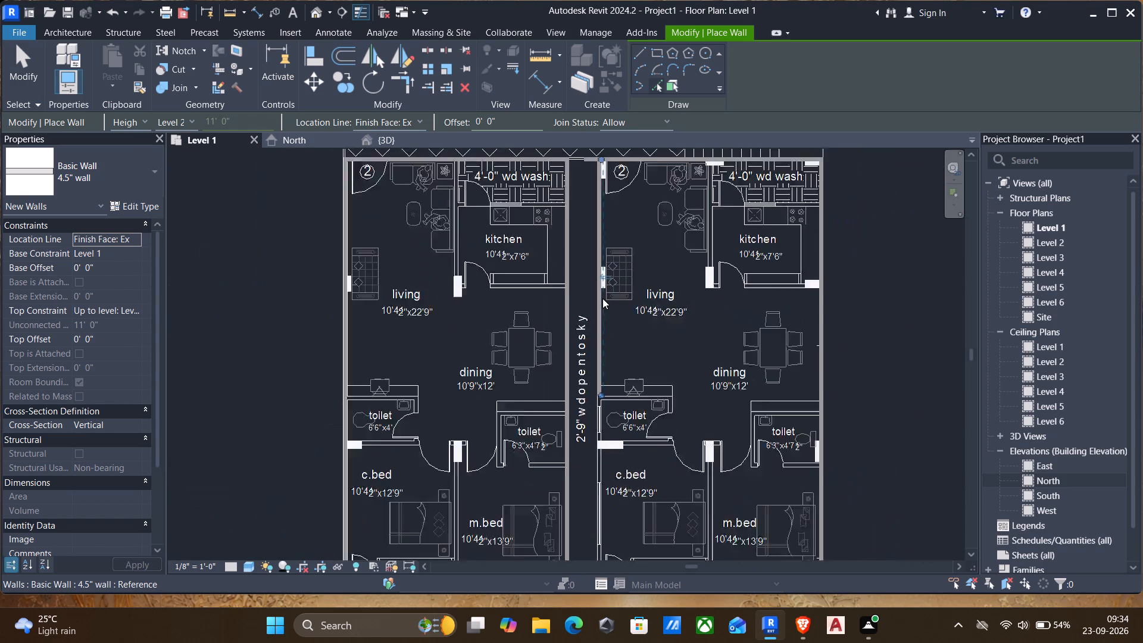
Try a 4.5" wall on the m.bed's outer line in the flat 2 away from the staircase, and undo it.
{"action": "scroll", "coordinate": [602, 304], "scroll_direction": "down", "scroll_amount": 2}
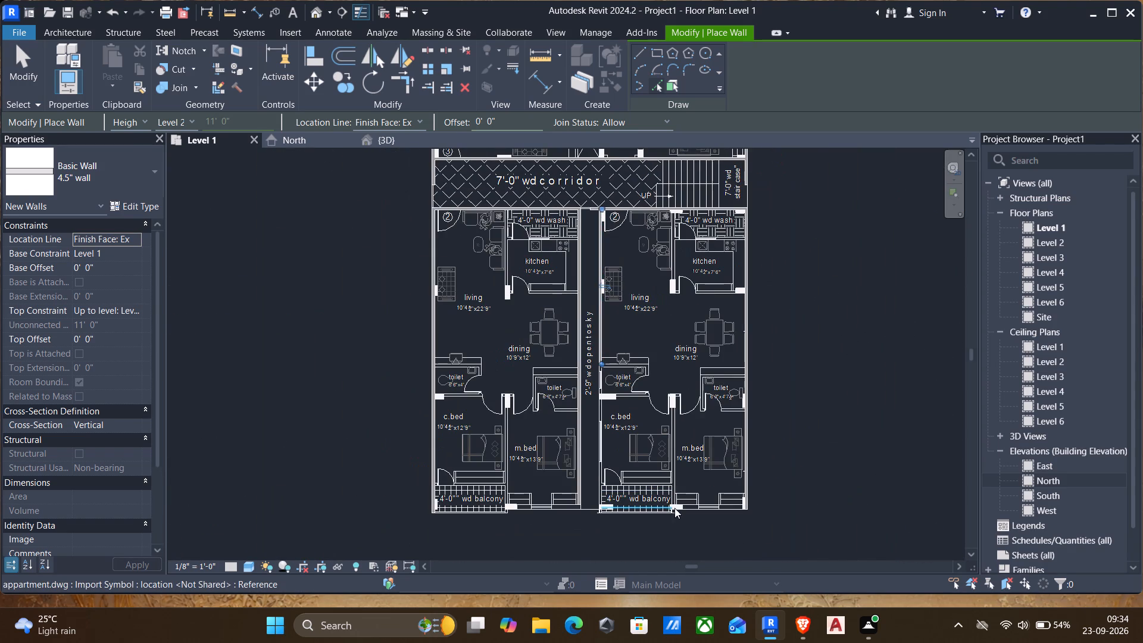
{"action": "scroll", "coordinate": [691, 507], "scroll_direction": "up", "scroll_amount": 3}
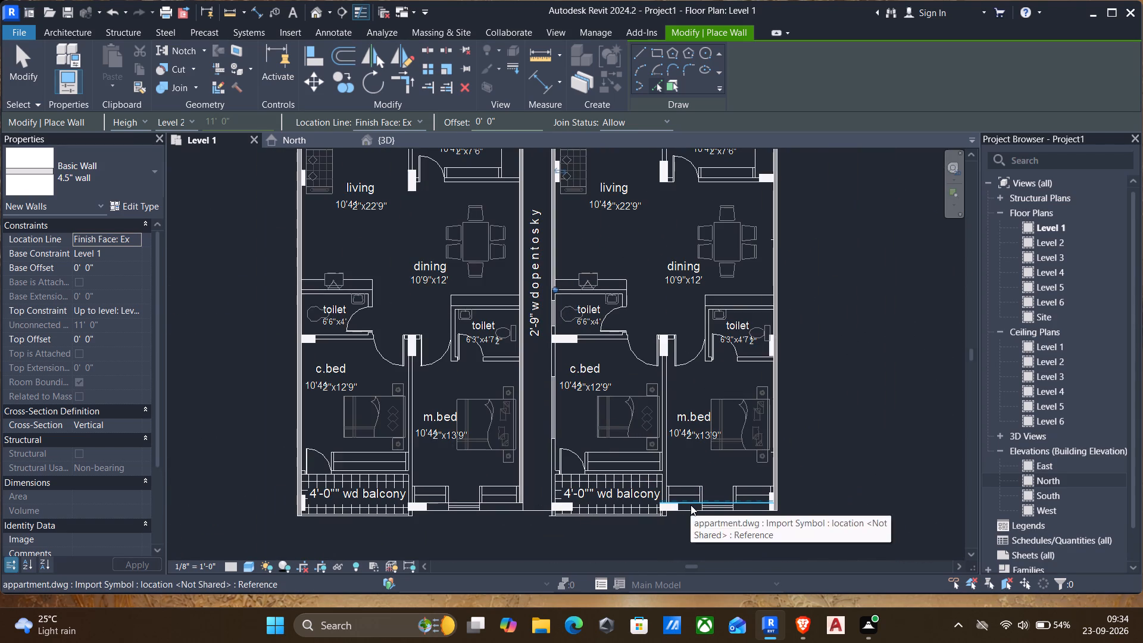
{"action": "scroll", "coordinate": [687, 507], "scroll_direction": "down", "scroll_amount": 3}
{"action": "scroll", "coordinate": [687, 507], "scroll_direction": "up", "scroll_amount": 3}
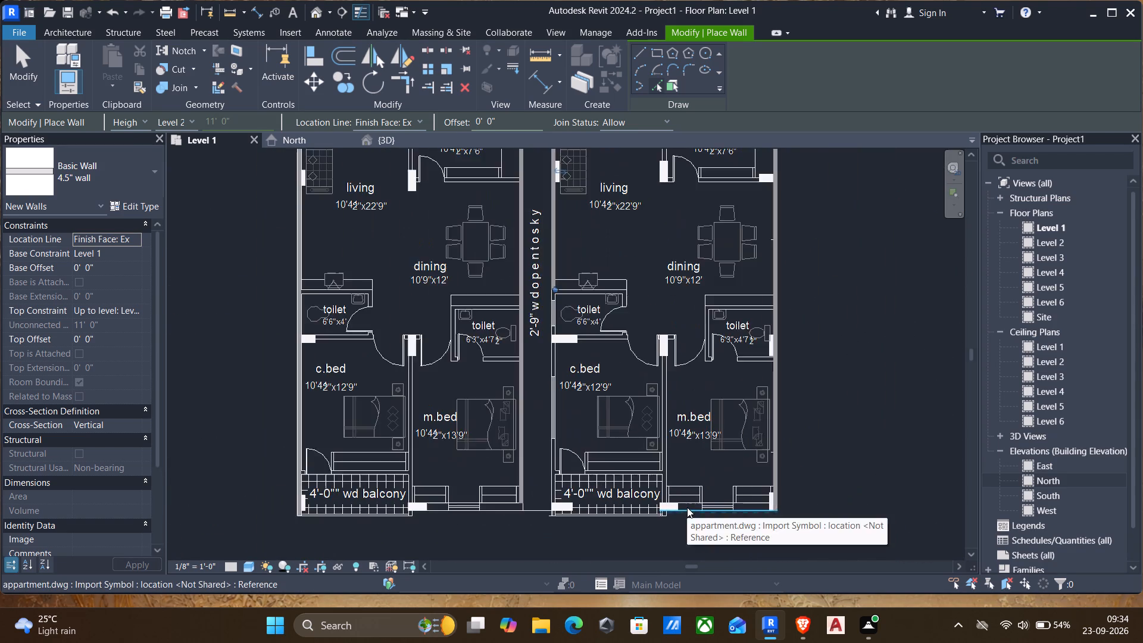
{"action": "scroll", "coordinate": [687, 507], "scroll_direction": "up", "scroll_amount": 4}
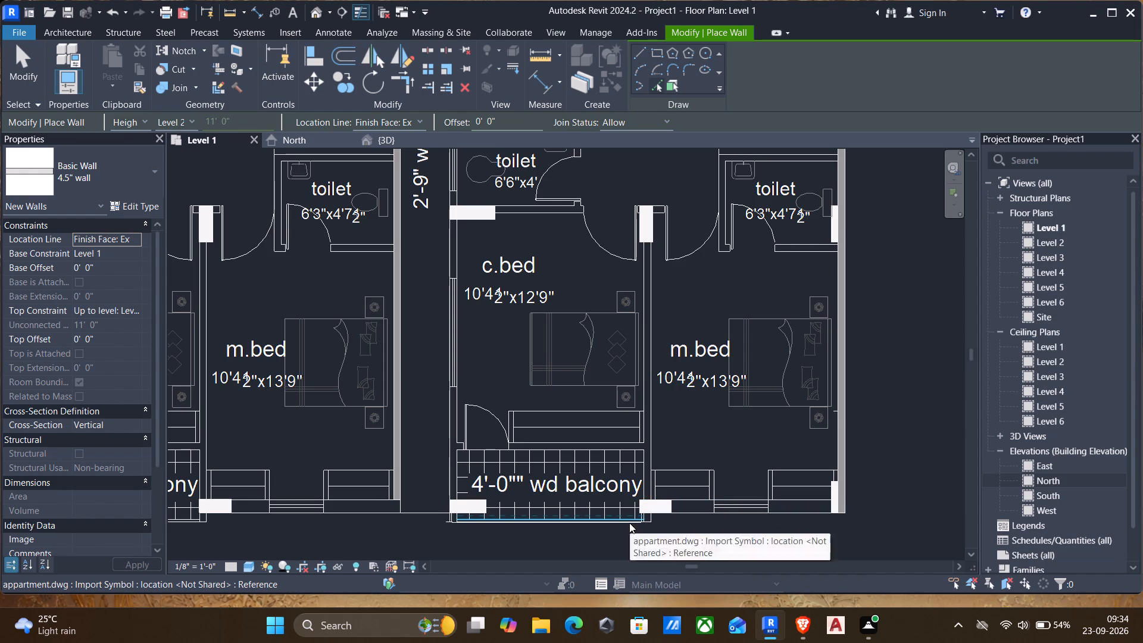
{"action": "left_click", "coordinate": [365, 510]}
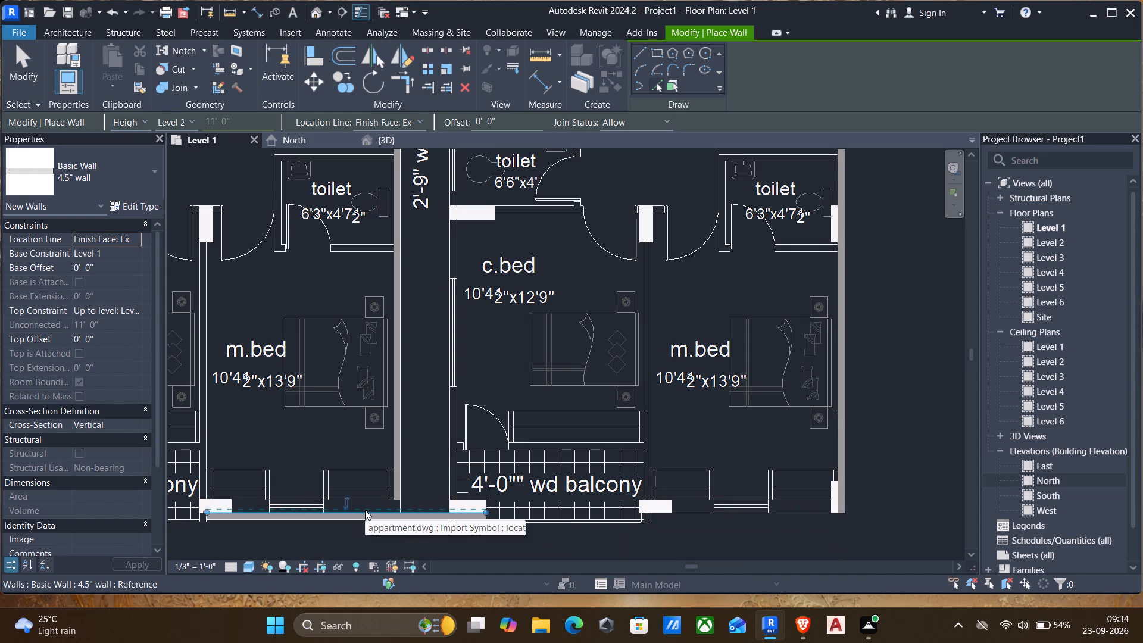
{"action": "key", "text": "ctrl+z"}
Place a 9" wall on the m.bed's outer plan line in the flat 2 away from the staircase.
{"action": "scroll", "coordinate": [316, 514], "scroll_direction": "down", "scroll_amount": 2}
{"action": "middle_click_drag", "start_coordinate": [330, 523], "coordinate": [471, 459]}
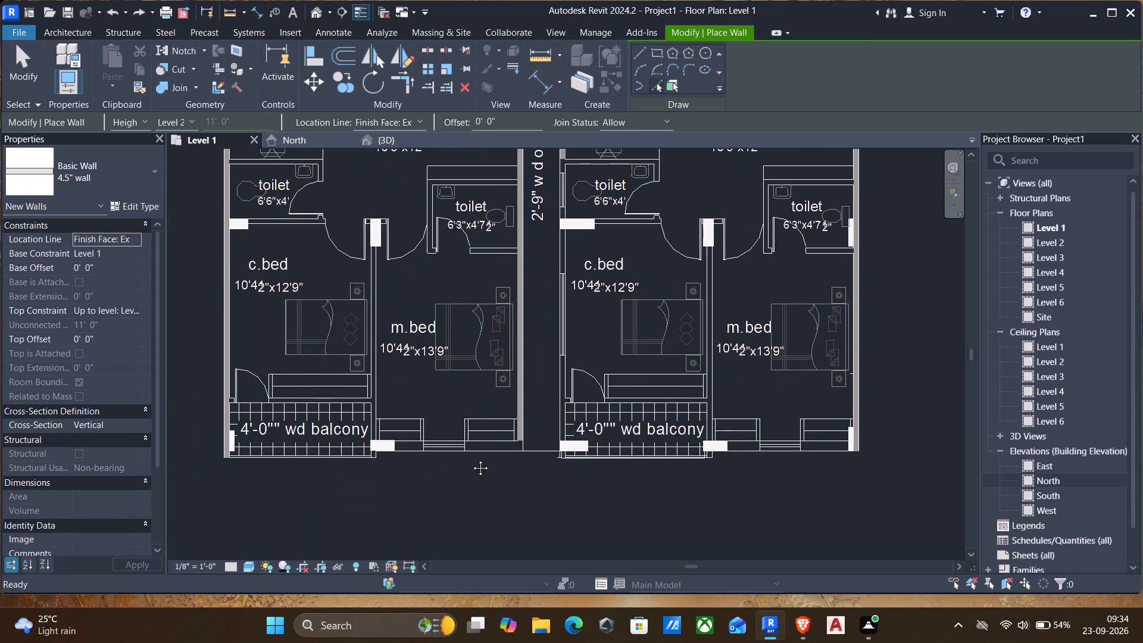
{"action": "middle_click", "coordinate": [471, 459]}
{"action": "scroll", "coordinate": [430, 460], "scroll_direction": "up", "scroll_amount": 3}
{"action": "scroll", "coordinate": [428, 458], "scroll_direction": "down", "scroll_amount": 1}
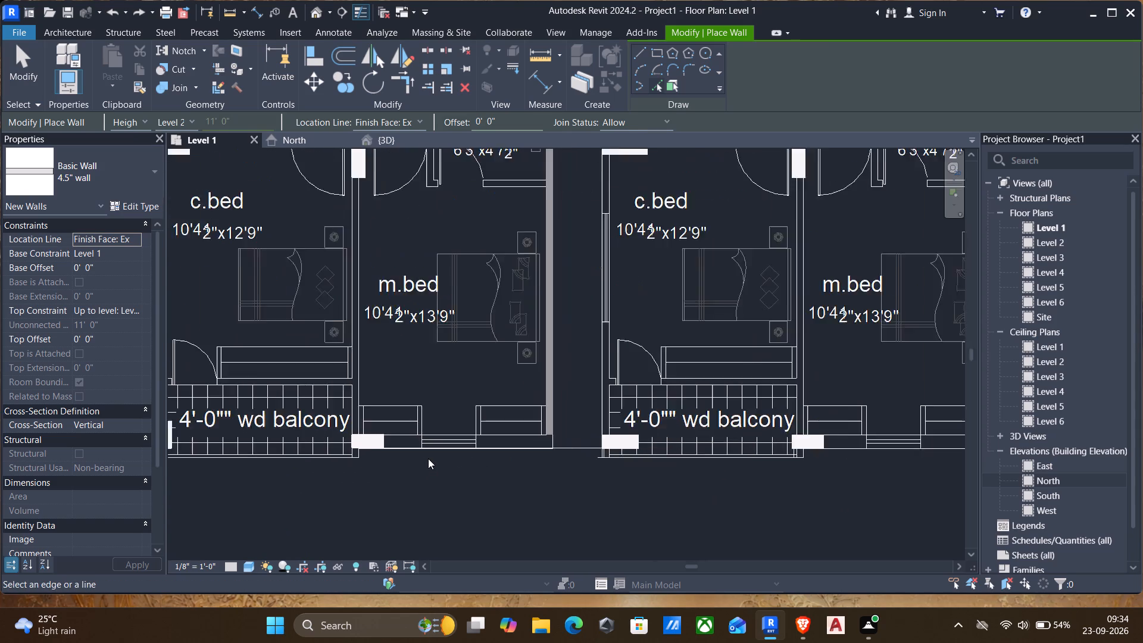
{"action": "scroll", "coordinate": [428, 458], "scroll_direction": "down", "scroll_amount": 1}
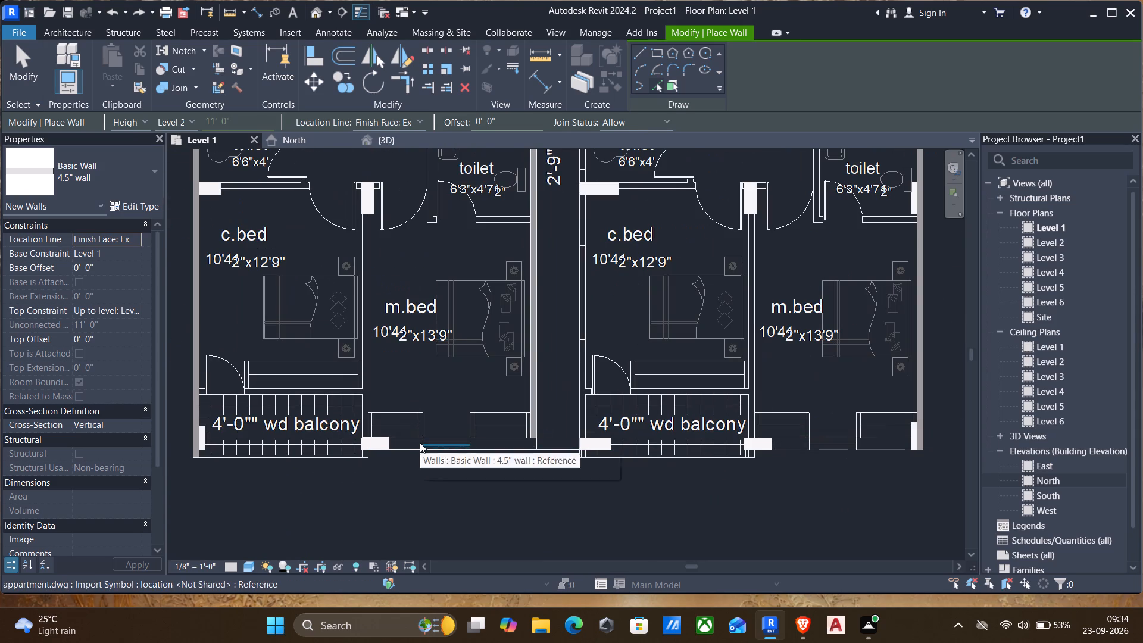
{"action": "scroll", "coordinate": [413, 442], "scroll_direction": "up", "scroll_amount": 2}
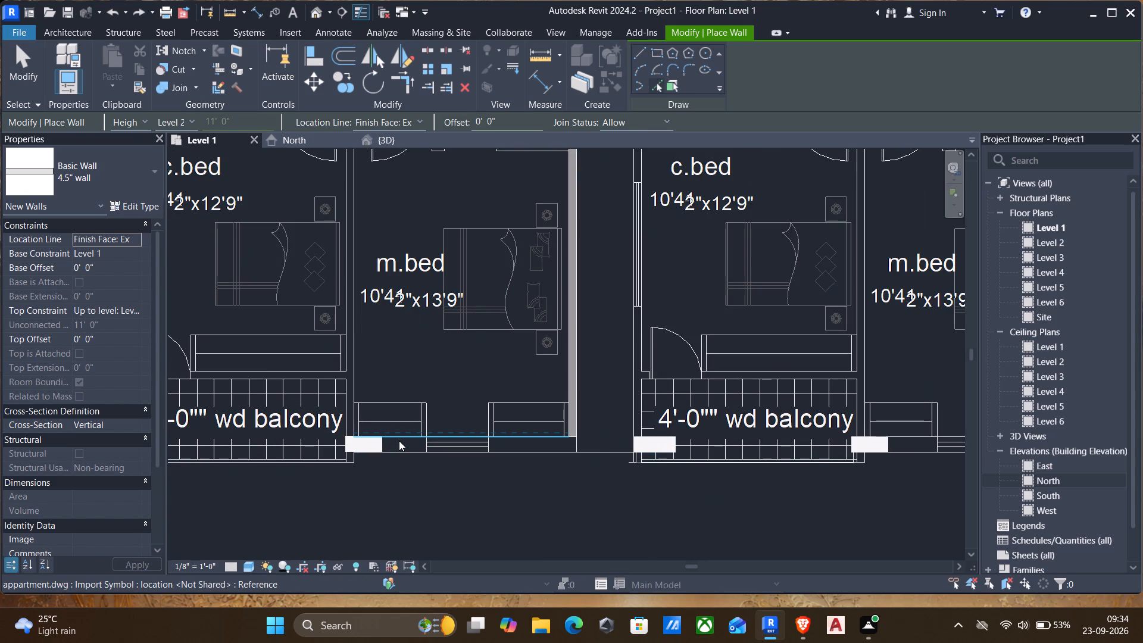
{"action": "left_click", "coordinate": [119, 178]}
{"action": "left_click", "coordinate": [54, 274]}
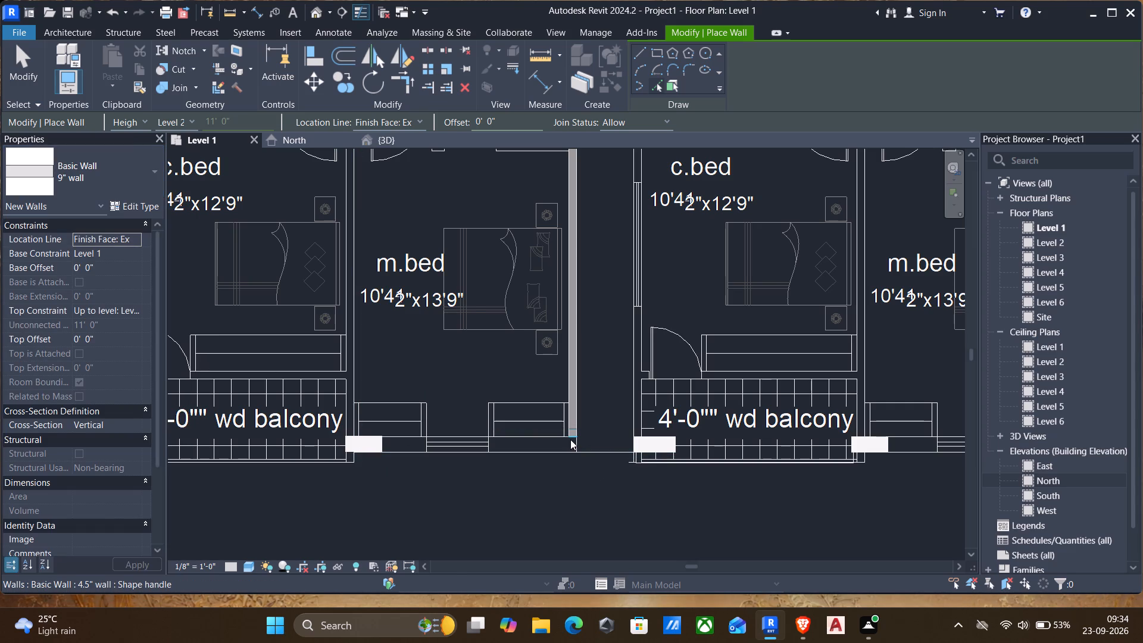
{"action": "scroll", "coordinate": [570, 439], "scroll_direction": "up", "scroll_amount": 4}
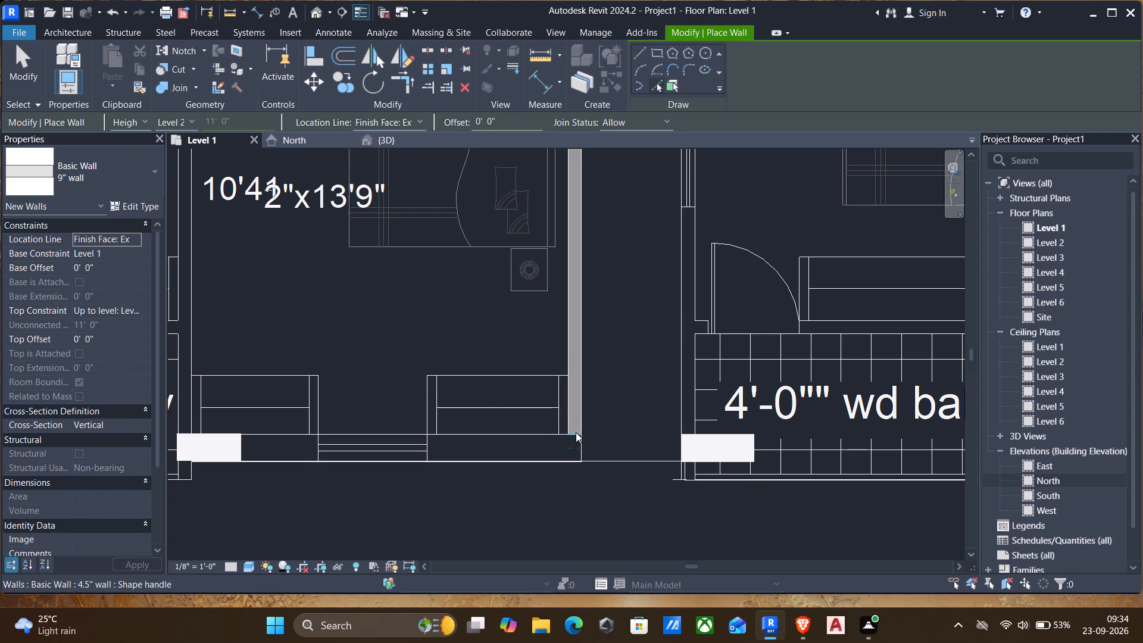
{"action": "left_click", "coordinate": [578, 462]}
{"action": "scroll", "coordinate": [469, 482], "scroll_direction": "down", "scroll_amount": 2}
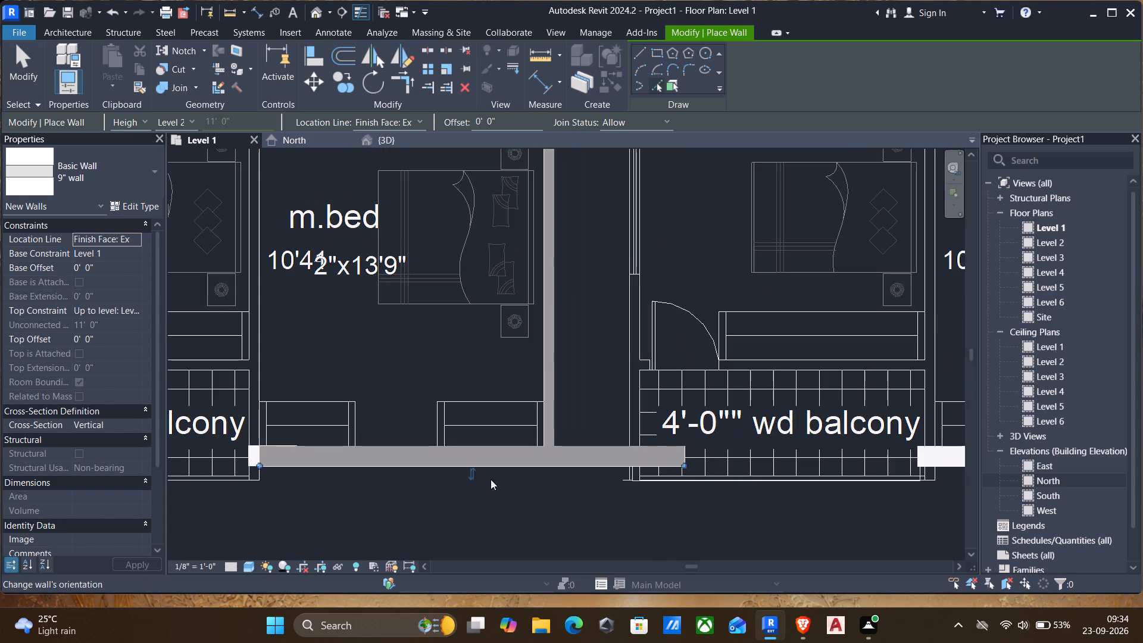
{"action": "scroll", "coordinate": [602, 475], "scroll_direction": "down", "scroll_amount": 2}
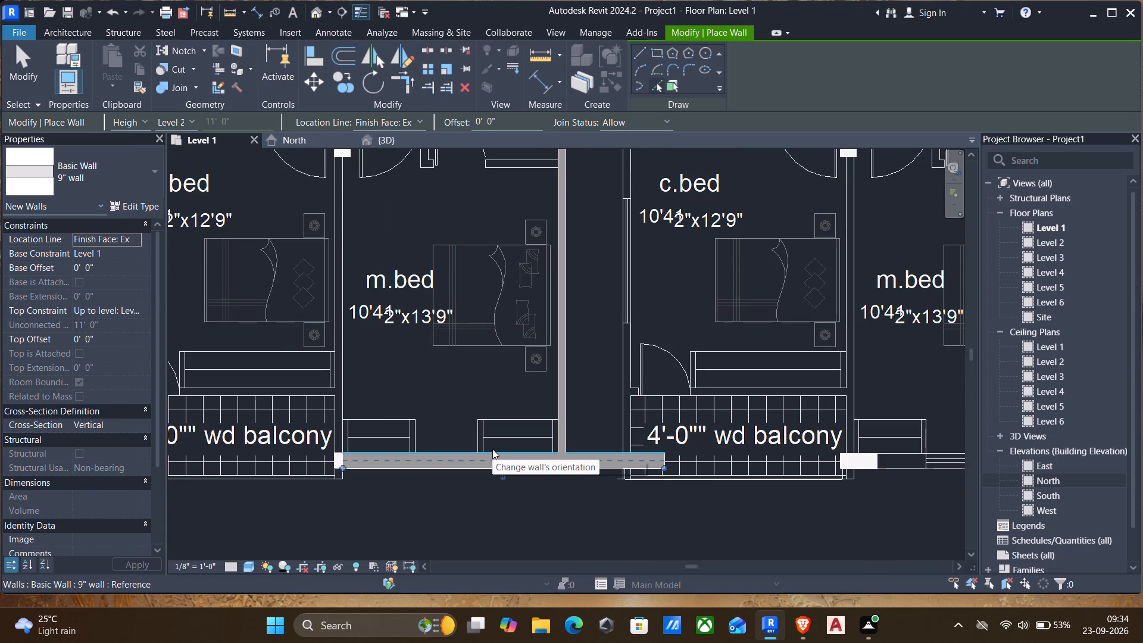
{"action": "scroll", "coordinate": [492, 449], "scroll_direction": "up", "scroll_amount": 4}
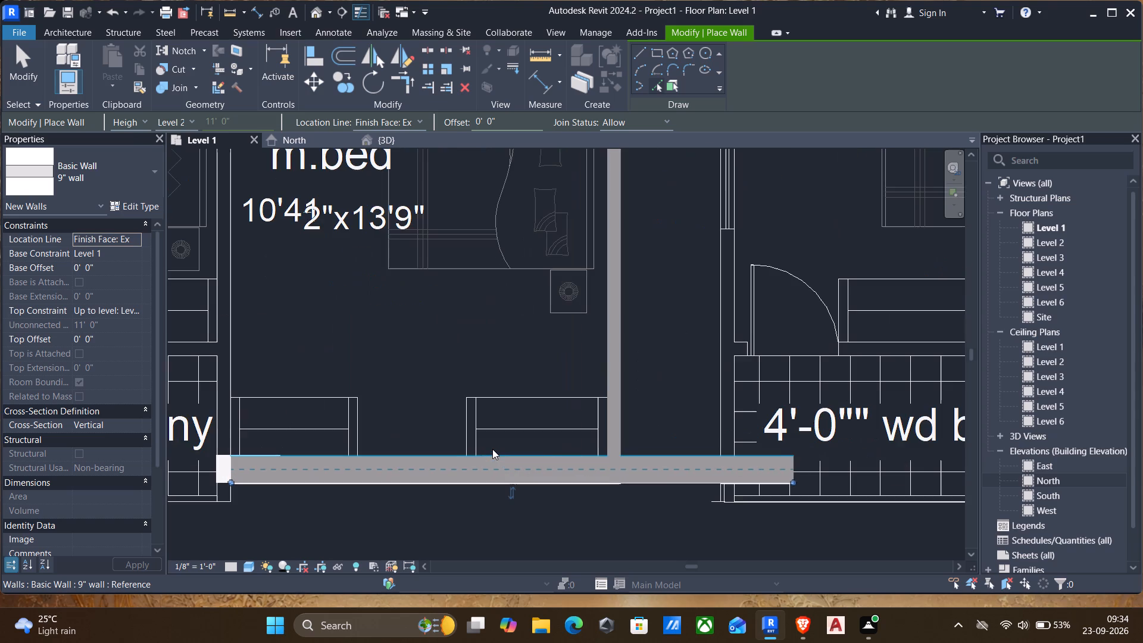
{"action": "scroll", "coordinate": [492, 449], "scroll_direction": "down", "scroll_amount": 5}
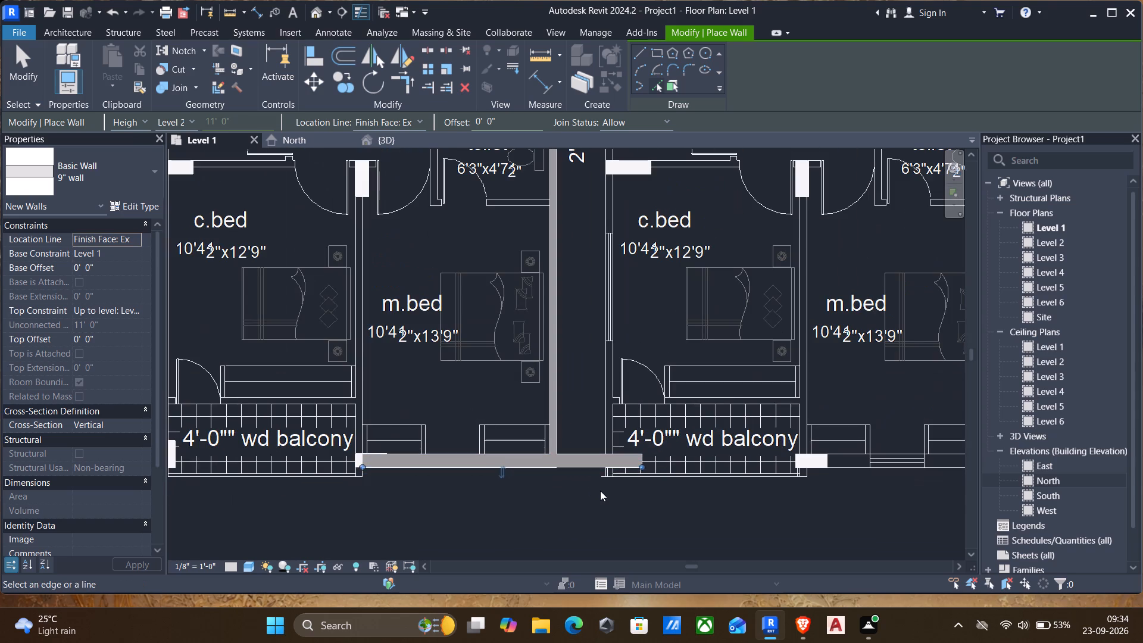
{"action": "key", "text": "Escape"}
{"action": "key", "text": "Escape"}
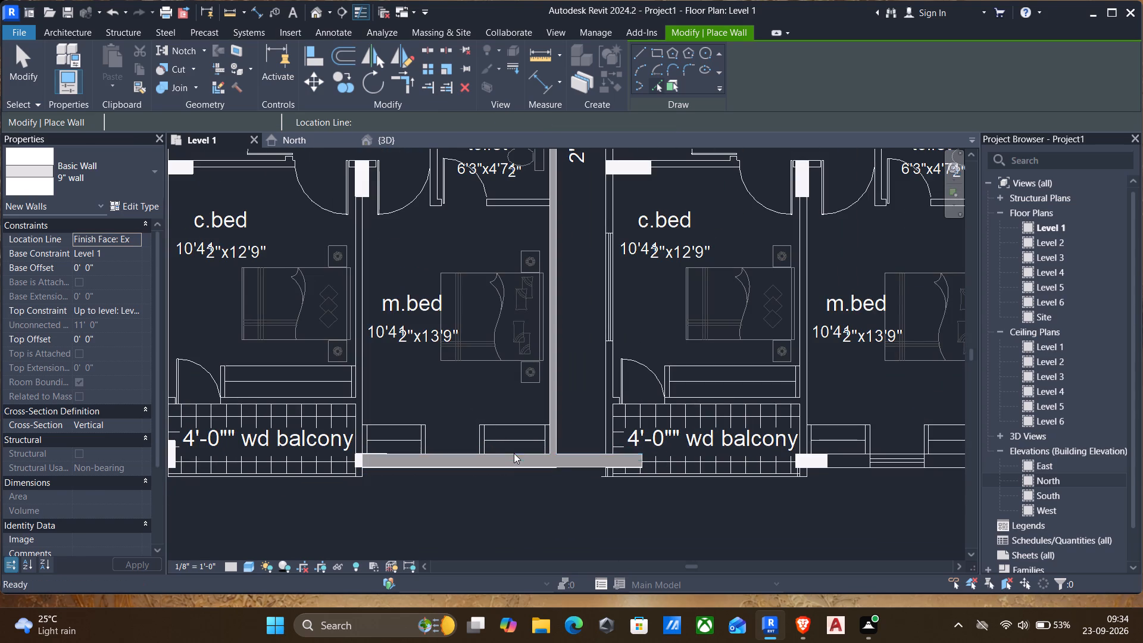
Trim the m.bed's 9" outer wall to a corner with the 4.5" wall along the open-to-sky gap.
{"action": "type", "text": "tr"}
{"action": "left_click_drag", "start_coordinate": [546, 458], "coordinate": [546, 448]}
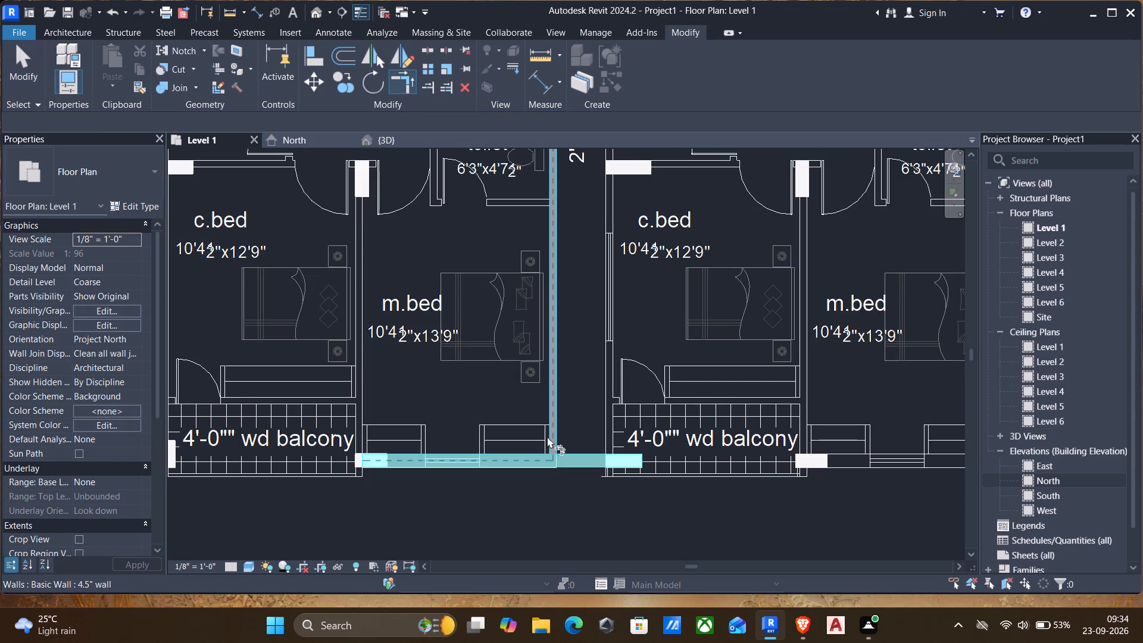
{"action": "left_click", "coordinate": [546, 434]}
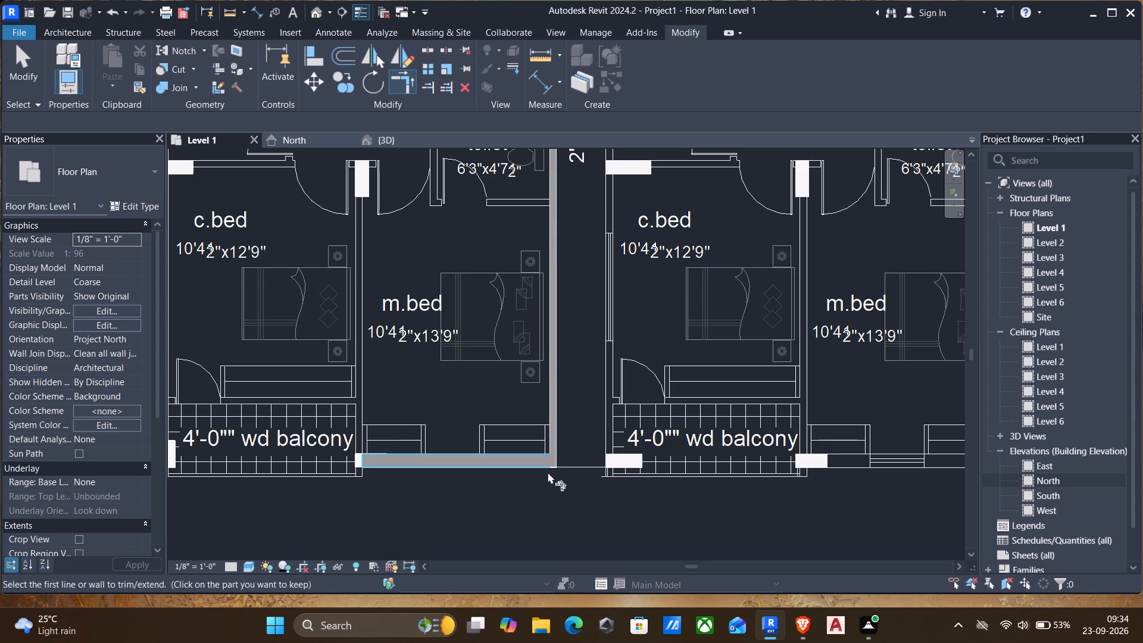
{"action": "scroll", "coordinate": [542, 472], "scroll_direction": "down", "scroll_amount": 1}
{"action": "scroll", "coordinate": [401, 460], "scroll_direction": "up", "scroll_amount": 7}
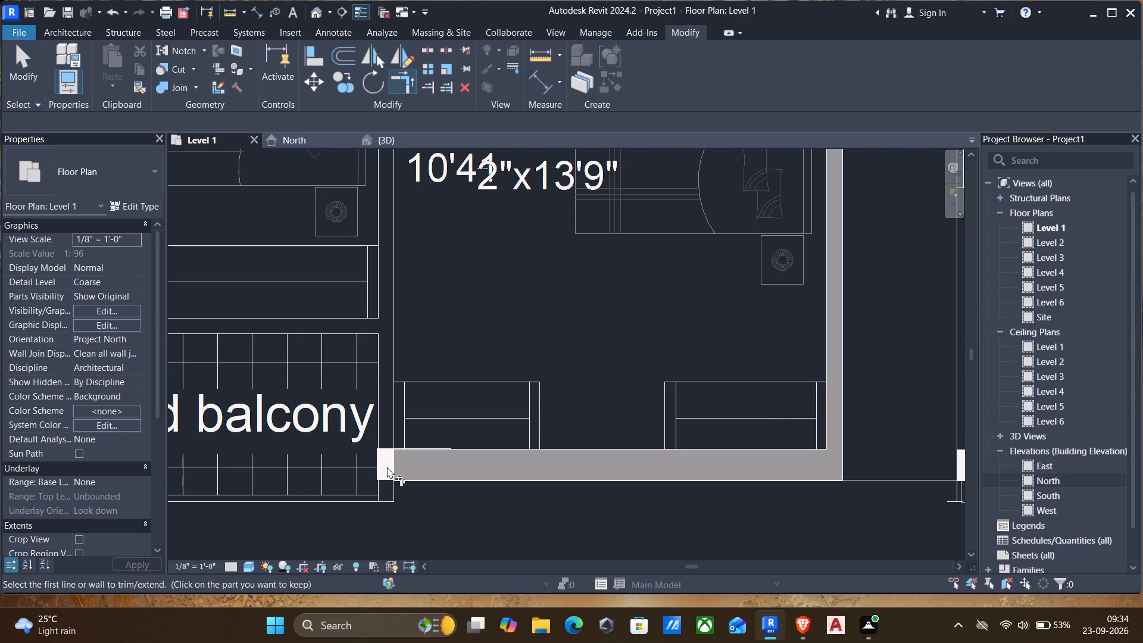
{"action": "key", "text": "Escape"}
Extend the balcony-side end of the m.bed's 9" outer wall over the column, to a length of about 11' 0".
{"action": "scroll", "coordinate": [411, 455], "scroll_direction": "down", "scroll_amount": 2}
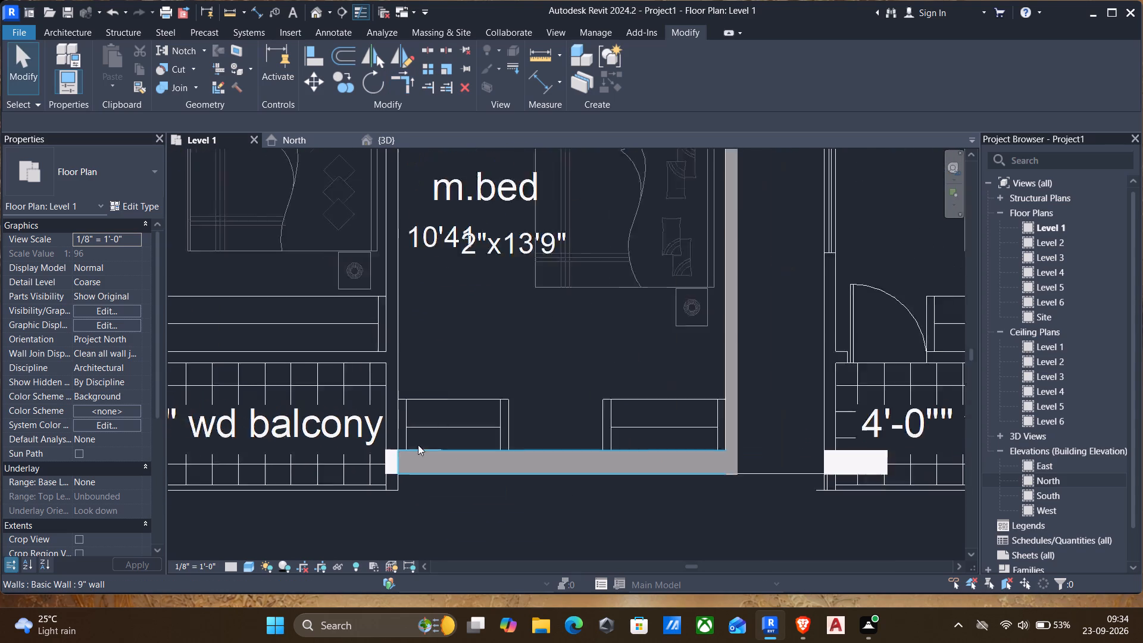
{"action": "scroll", "coordinate": [418, 445], "scroll_direction": "down", "scroll_amount": 1}
{"action": "scroll", "coordinate": [453, 388], "scroll_direction": "down", "scroll_amount": 3}
{"action": "middle_click_drag", "start_coordinate": [436, 392], "coordinate": [479, 373]}
{"action": "scroll", "coordinate": [483, 352], "scroll_direction": "down", "scroll_amount": 1}
{"action": "middle_click_drag", "start_coordinate": [488, 329], "coordinate": [495, 333]}
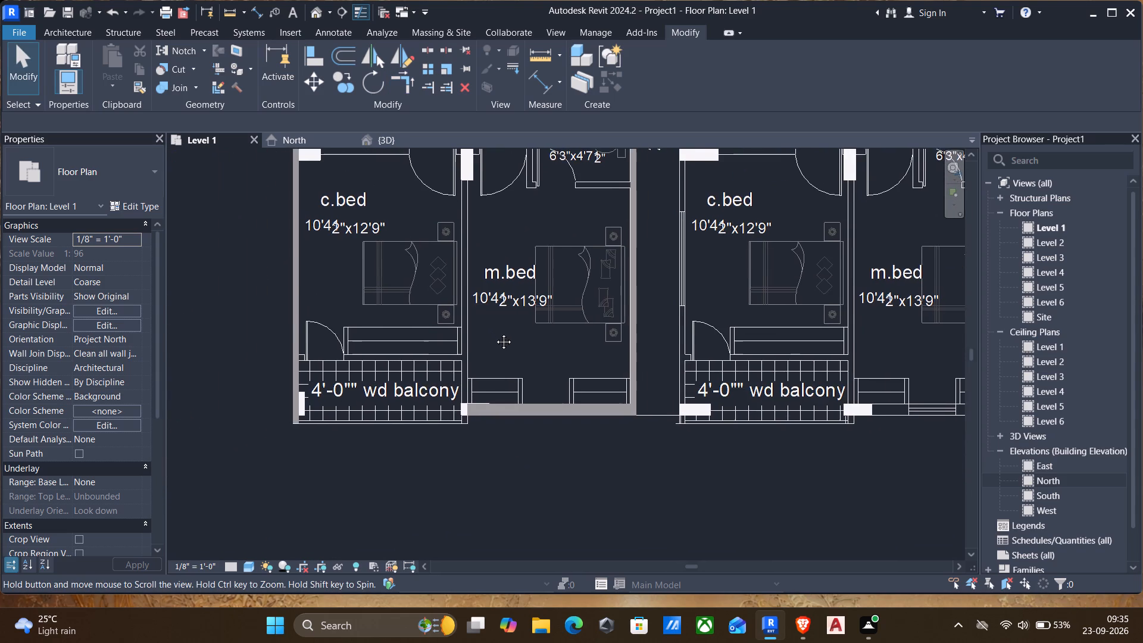
{"action": "middle_click_drag", "start_coordinate": [495, 333], "coordinate": [522, 403]}
{"action": "scroll", "coordinate": [522, 405], "scroll_direction": "down", "scroll_amount": 5}
{"action": "middle_click_drag", "start_coordinate": [526, 345], "coordinate": [543, 388]}
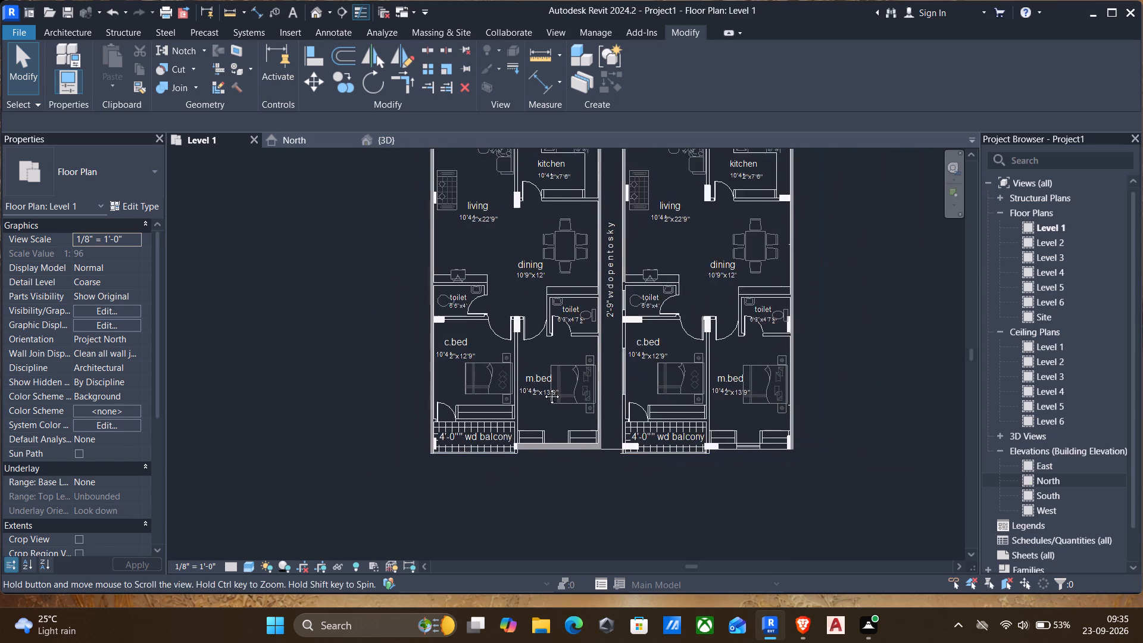
{"action": "middle_click_drag", "start_coordinate": [543, 388], "coordinate": [547, 412]}
{"action": "scroll", "coordinate": [547, 412], "scroll_direction": "down", "scroll_amount": 1}
{"action": "scroll", "coordinate": [517, 486], "scroll_direction": "up", "scroll_amount": 10}
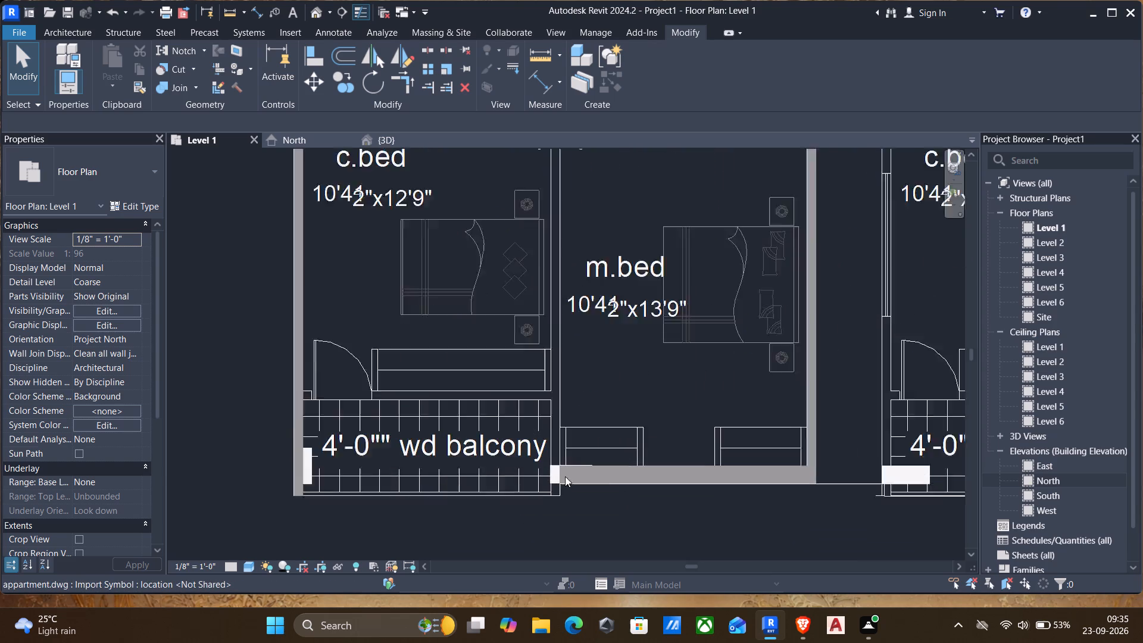
{"action": "scroll", "coordinate": [622, 454], "scroll_direction": "up", "scroll_amount": 4}
{"action": "left_click", "coordinate": [568, 486]}
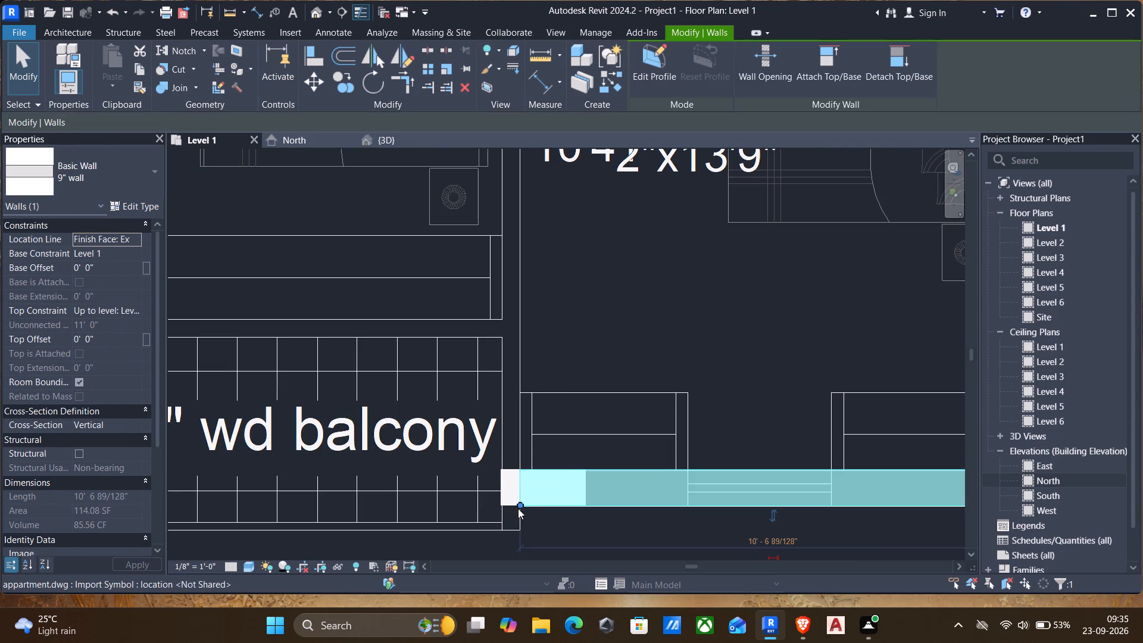
{"action": "left_click_drag", "start_coordinate": [522, 503], "coordinate": [498, 504]}
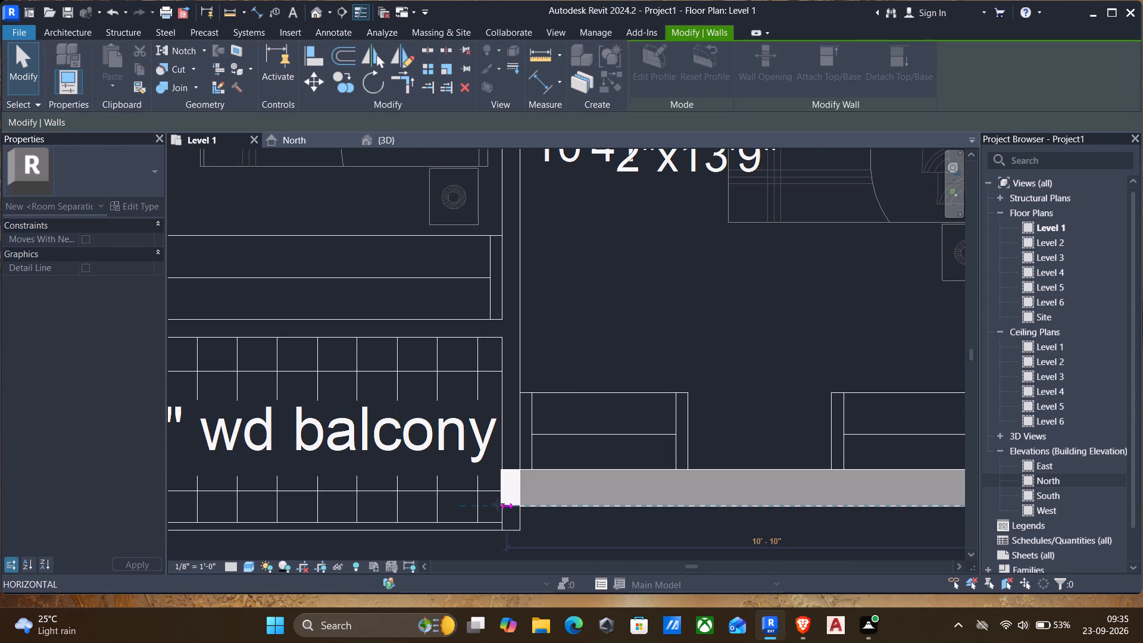
{"action": "left_click_drag", "start_coordinate": [498, 504], "coordinate": [498, 504]}
{"action": "scroll", "coordinate": [498, 504], "scroll_direction": "down", "scroll_amount": 1}
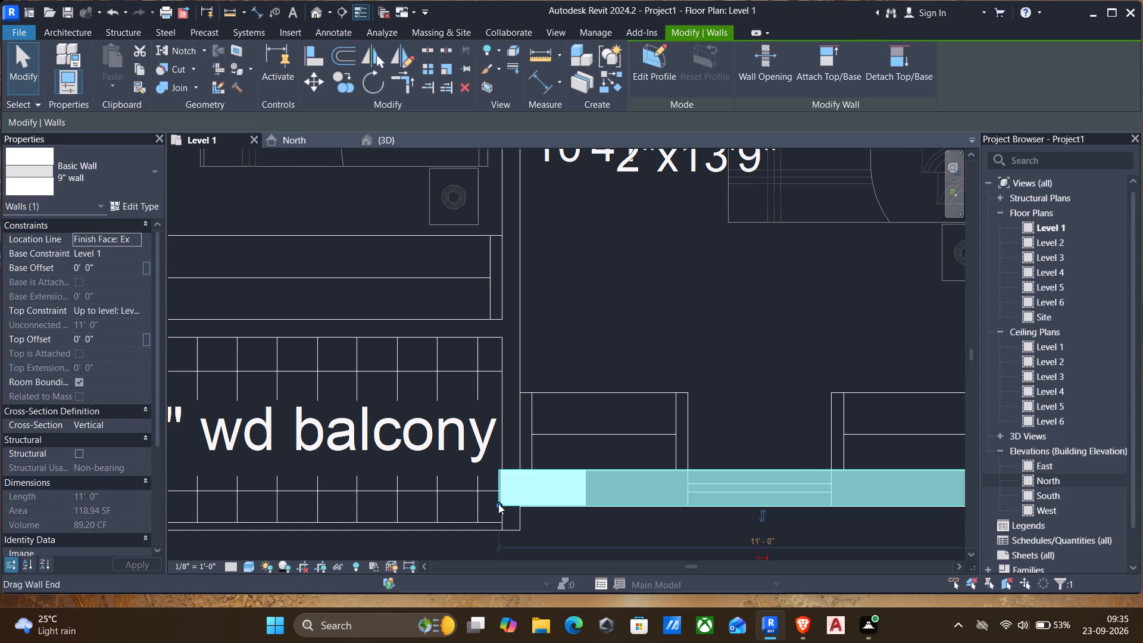
{"action": "scroll", "coordinate": [498, 504], "scroll_direction": "down", "scroll_amount": 1}
{"action": "key", "text": "Escape"}
Pull the balcony-side end of the m.bed's 9" outer wall back to a length of 10' 11".
{"action": "scroll", "coordinate": [491, 500], "scroll_direction": "up", "scroll_amount": 2}
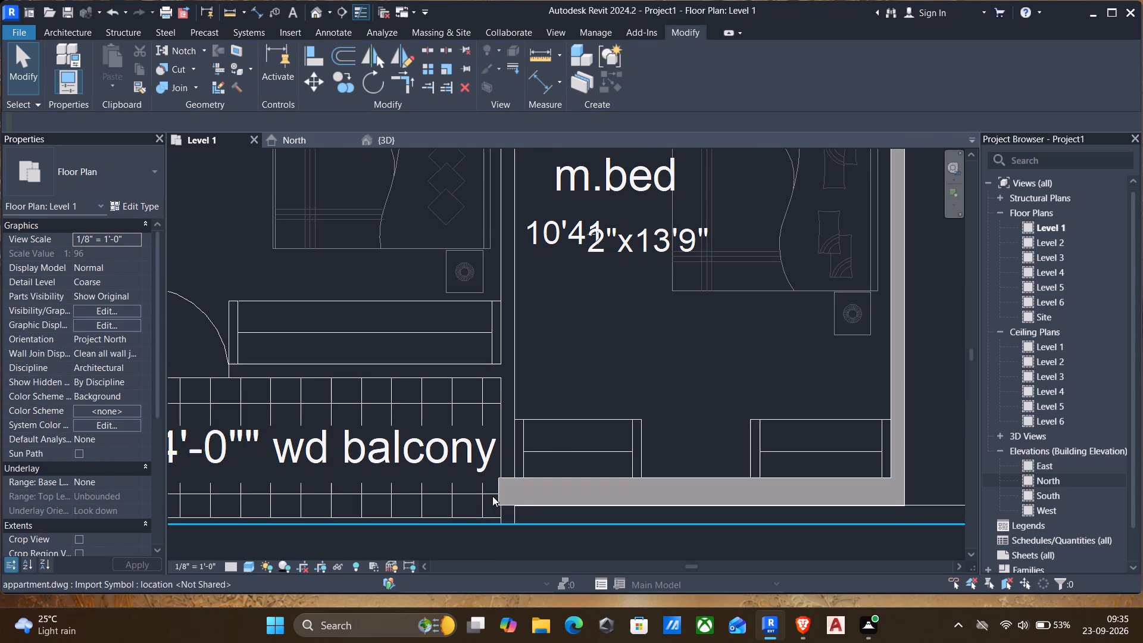
{"action": "scroll", "coordinate": [492, 496], "scroll_direction": "up", "scroll_amount": 2}
{"action": "left_click", "coordinate": [502, 469]}
{"action": "scroll", "coordinate": [508, 495], "scroll_direction": "up", "scroll_amount": 3}
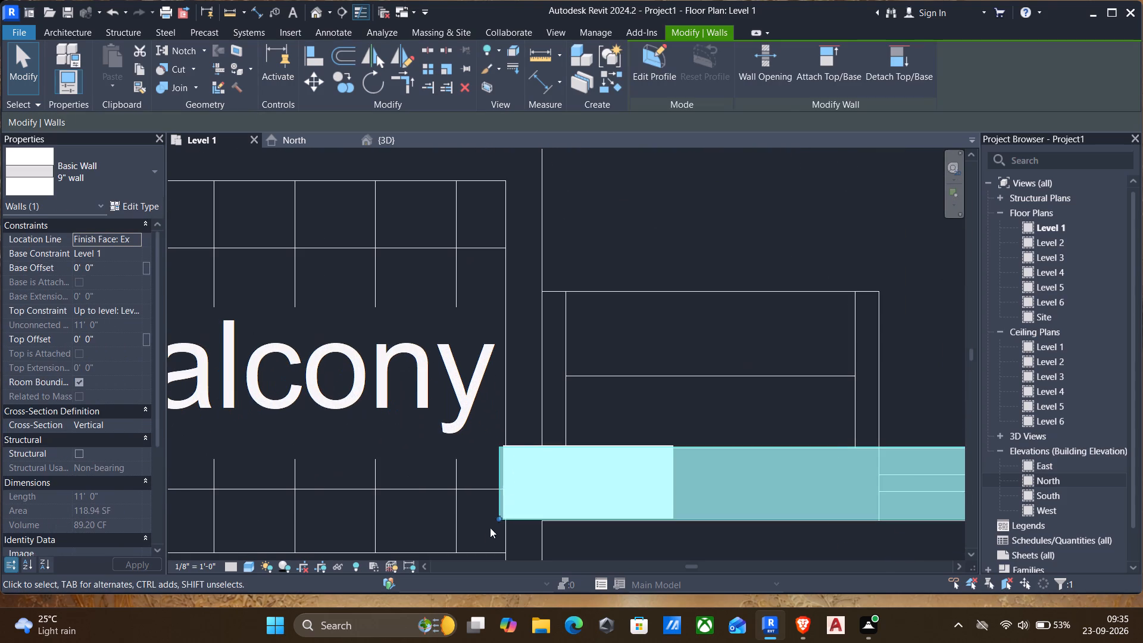
{"action": "left_click_drag", "start_coordinate": [498, 517], "coordinate": [504, 517]}
{"action": "scroll", "coordinate": [488, 495], "scroll_direction": "up", "scroll_amount": 2}
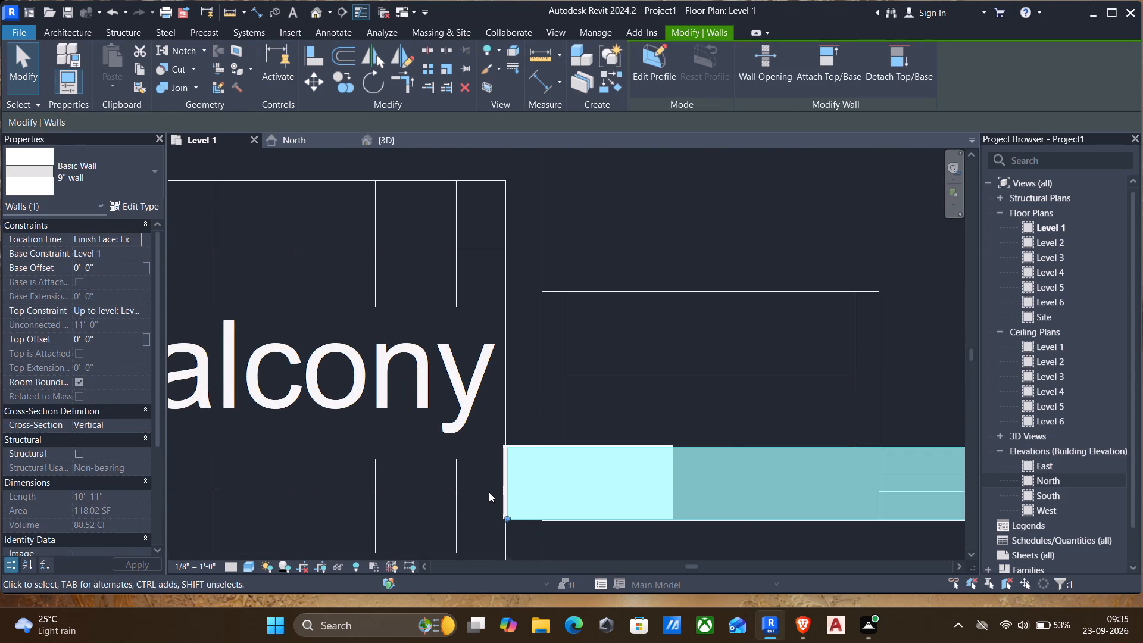
{"action": "scroll", "coordinate": [489, 492], "scroll_direction": "up", "scroll_amount": 2}
{"action": "key", "text": "Escape"}
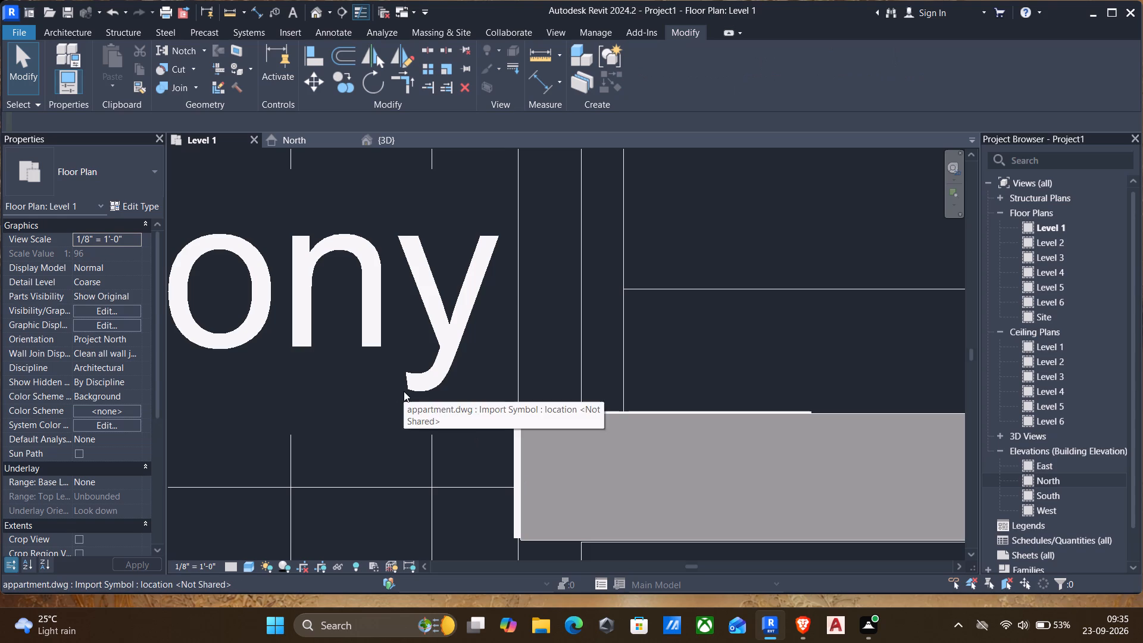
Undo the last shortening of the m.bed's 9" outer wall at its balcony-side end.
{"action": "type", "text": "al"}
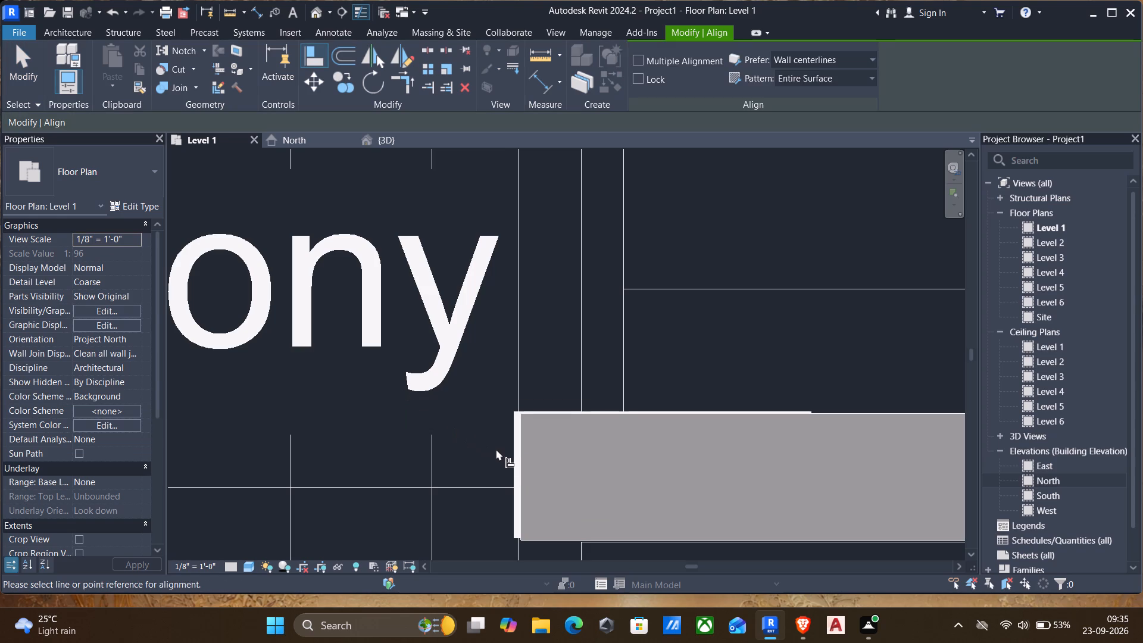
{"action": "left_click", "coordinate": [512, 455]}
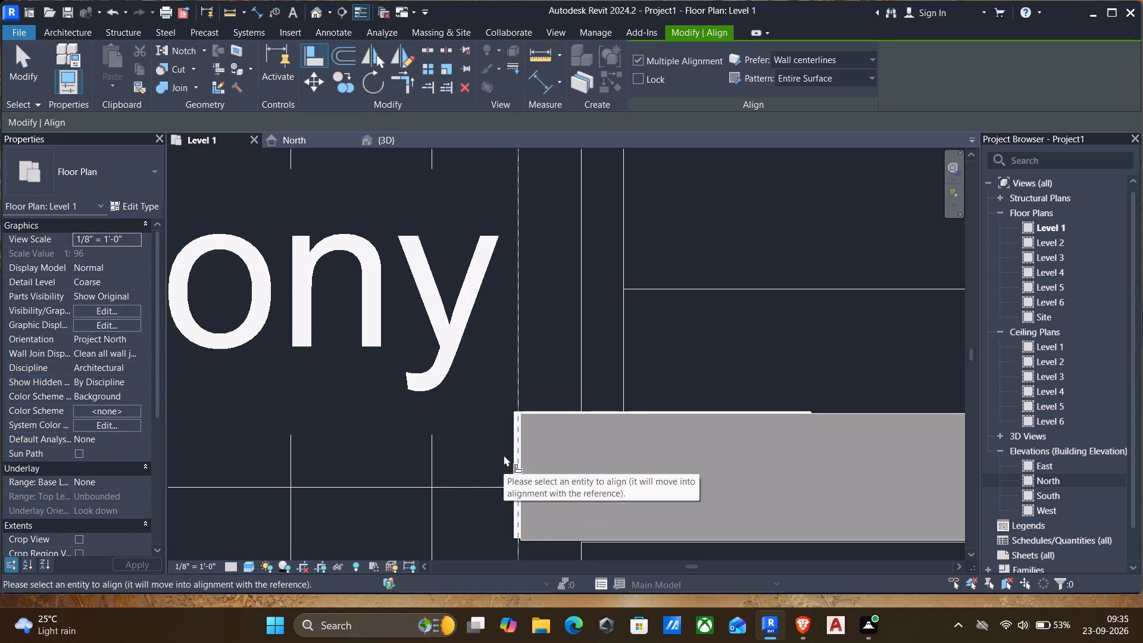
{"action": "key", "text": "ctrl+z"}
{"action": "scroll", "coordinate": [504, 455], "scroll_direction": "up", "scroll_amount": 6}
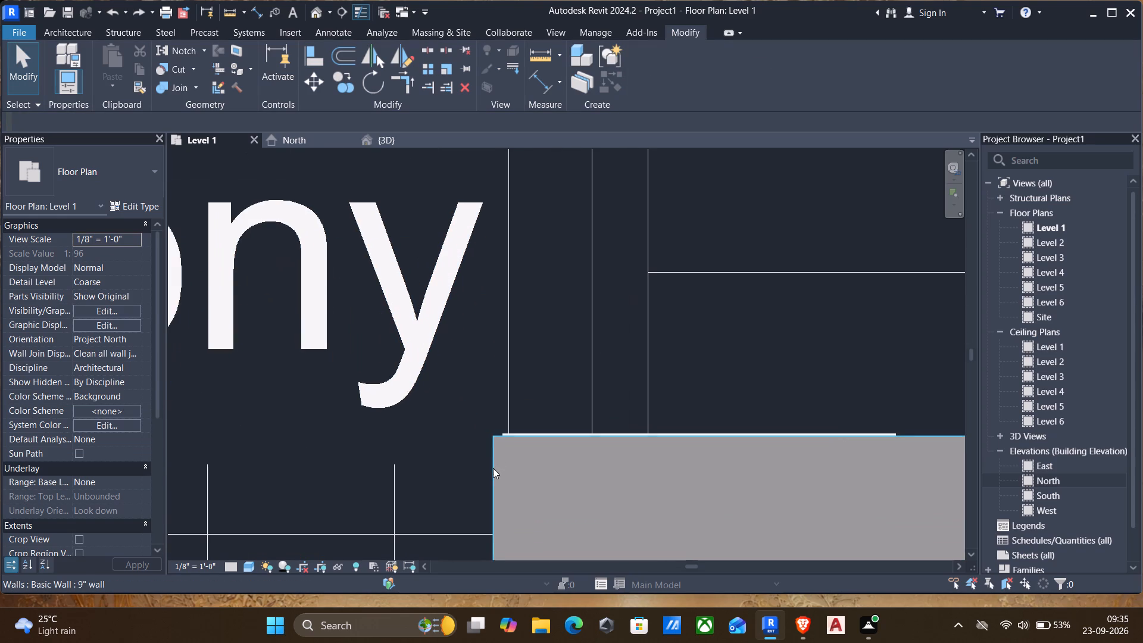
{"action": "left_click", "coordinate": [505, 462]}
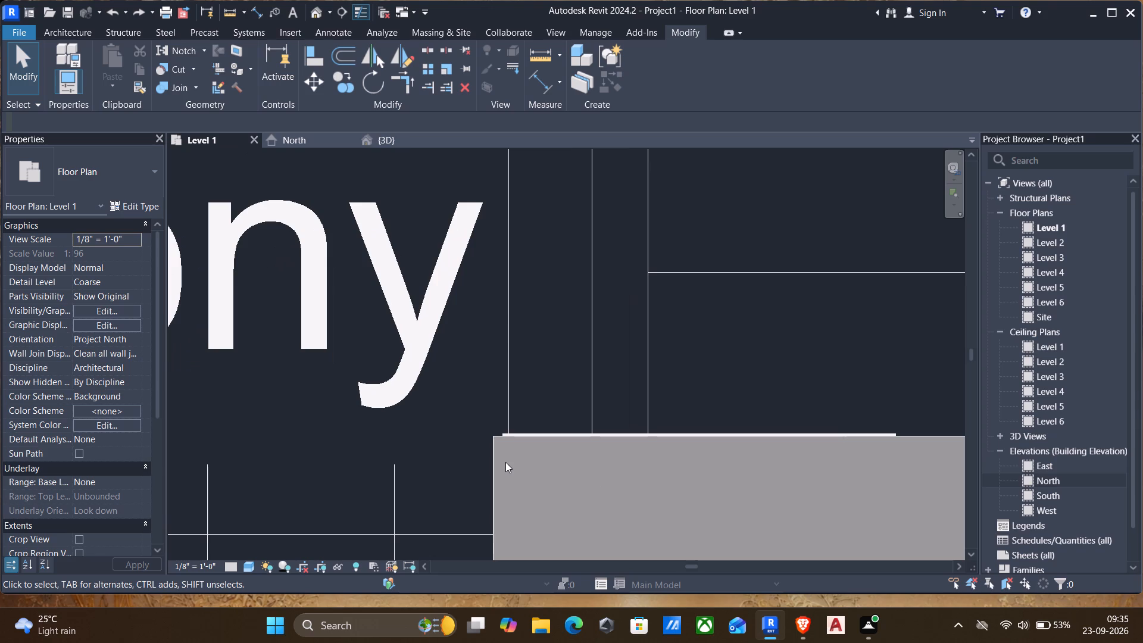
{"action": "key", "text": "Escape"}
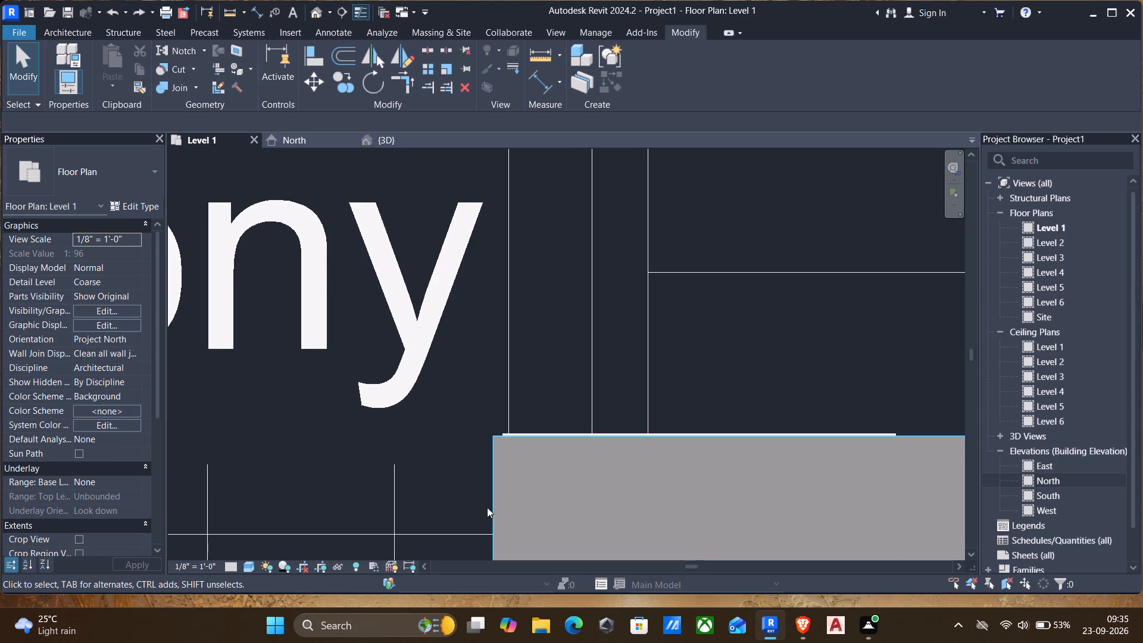
Pull the balcony-side end of the m.bed's 9" outer wall back to uncover the column's outer edge.
{"action": "left_click", "coordinate": [490, 508]}
{"action": "scroll", "coordinate": [496, 517], "scroll_direction": "down", "scroll_amount": 5}
{"action": "middle_click", "coordinate": [474, 517]}
{"action": "middle_click_drag", "start_coordinate": [474, 516], "coordinate": [491, 450]}
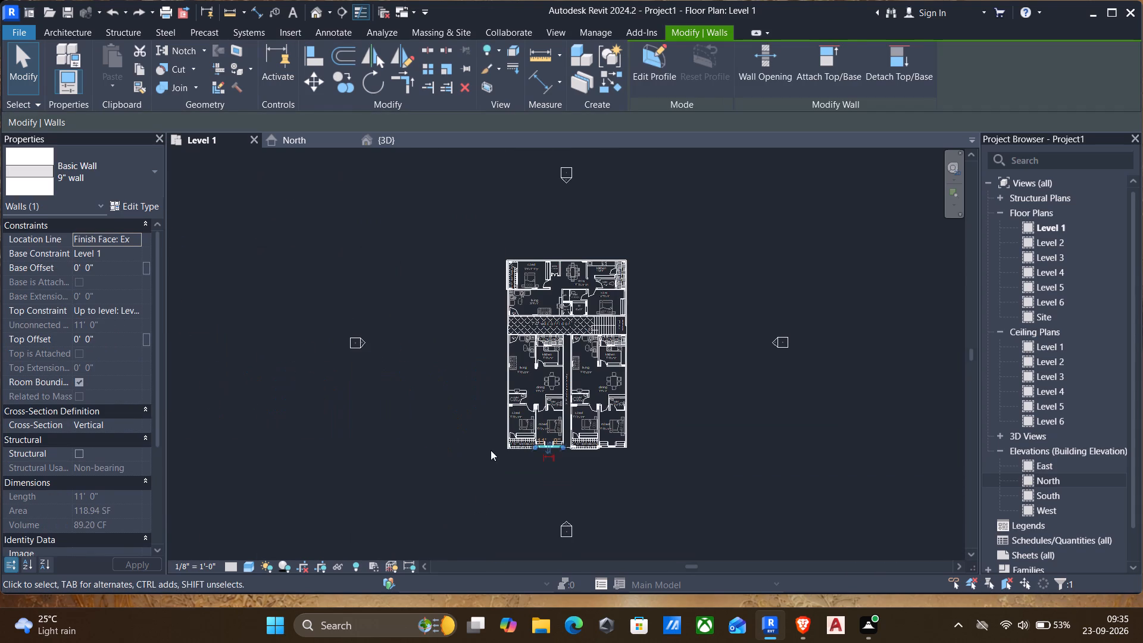
{"action": "middle_click_drag", "start_coordinate": [491, 450], "coordinate": [499, 433]}
{"action": "scroll", "coordinate": [535, 459], "scroll_direction": "up", "scroll_amount": 14}
{"action": "scroll", "coordinate": [420, 411], "scroll_direction": "up", "scroll_amount": 4}
{"action": "scroll", "coordinate": [601, 402], "scroll_direction": "up", "scroll_amount": 5}
{"action": "scroll", "coordinate": [500, 450], "scroll_direction": "up", "scroll_amount": 4}
{"action": "left_click_drag", "start_coordinate": [502, 435], "coordinate": [542, 429]}
{"action": "key", "text": "Escape"}
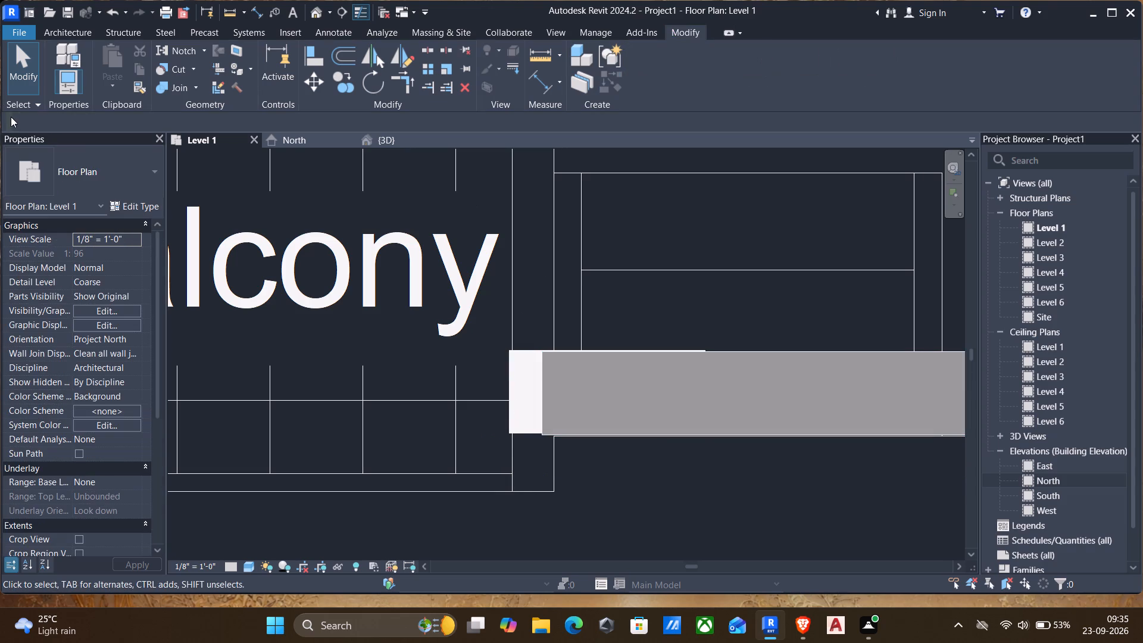
Align the balcony-side end of the m.bed's 9" outer wall with the column's outer edge.
{"action": "type", "text": "al"}
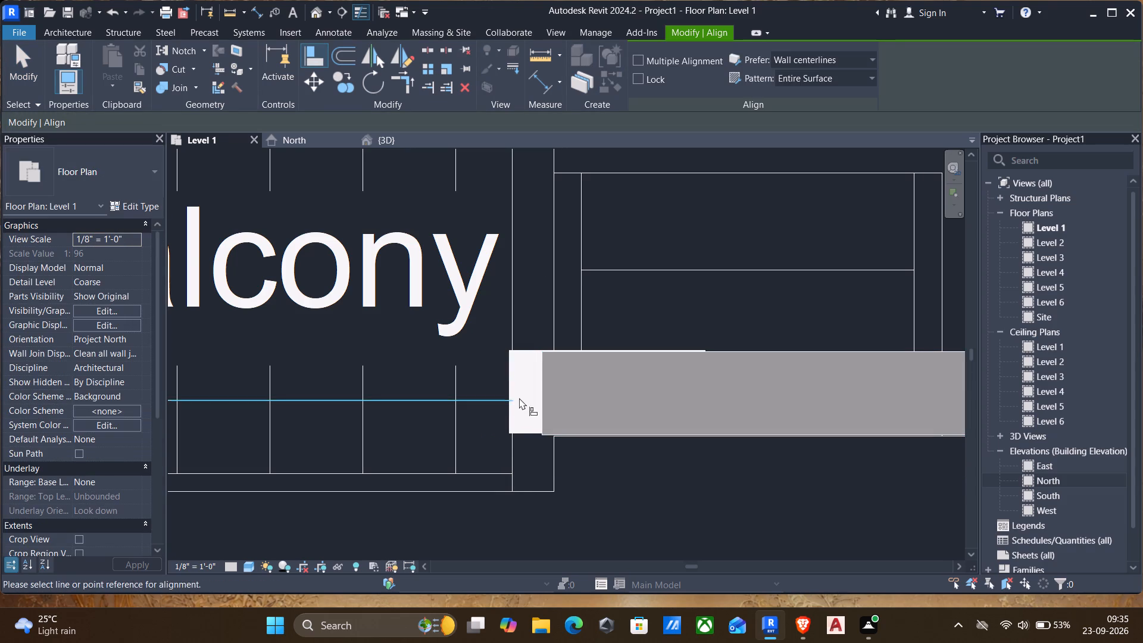
{"action": "left_click", "coordinate": [505, 386]}
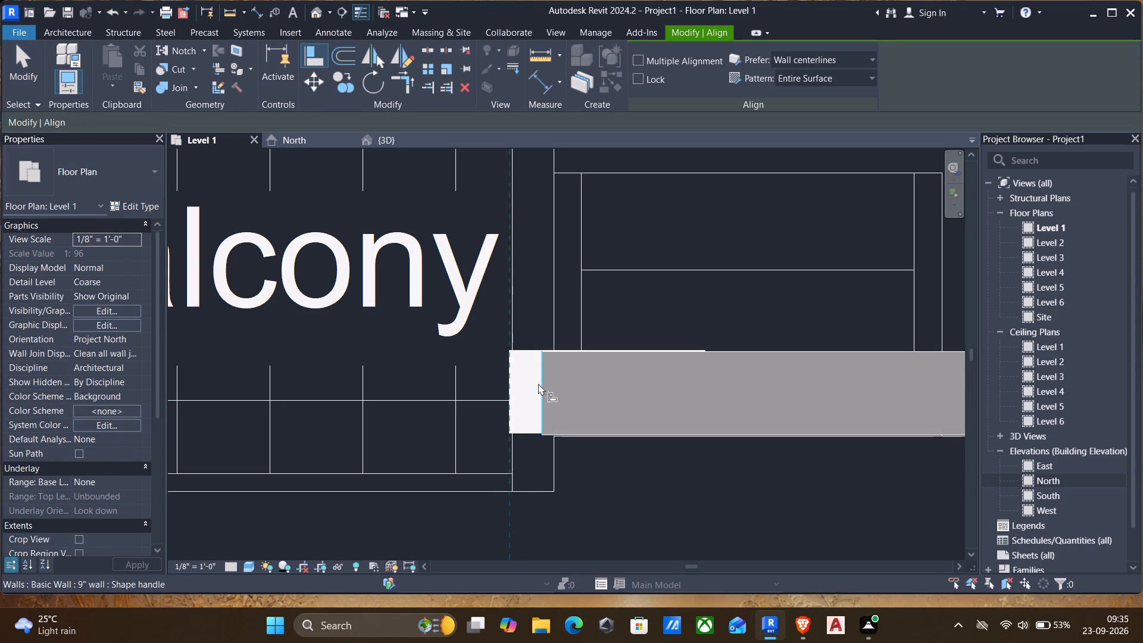
{"action": "left_click", "coordinate": [538, 383]}
Align the m.bed-side face of the 9" outer wall with the reference line along the column's edge.
{"action": "scroll", "coordinate": [538, 383], "scroll_direction": "down", "scroll_amount": 3}
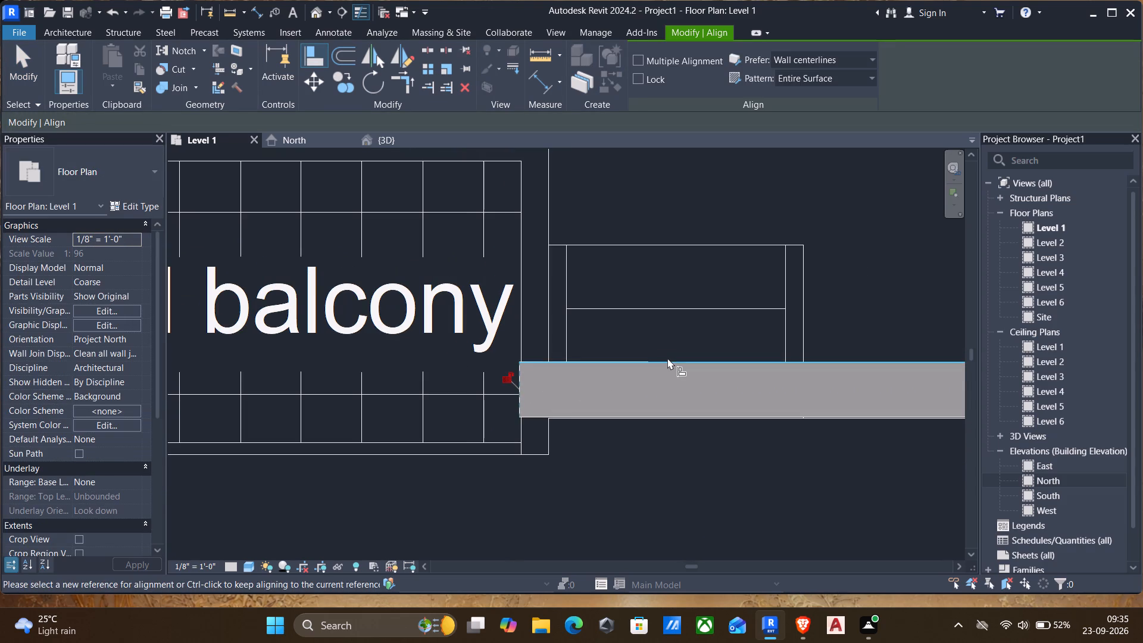
{"action": "scroll", "coordinate": [667, 358], "scroll_direction": "up", "scroll_amount": 4}
{"action": "left_click", "coordinate": [663, 362]}
{"action": "left_click", "coordinate": [605, 361]}
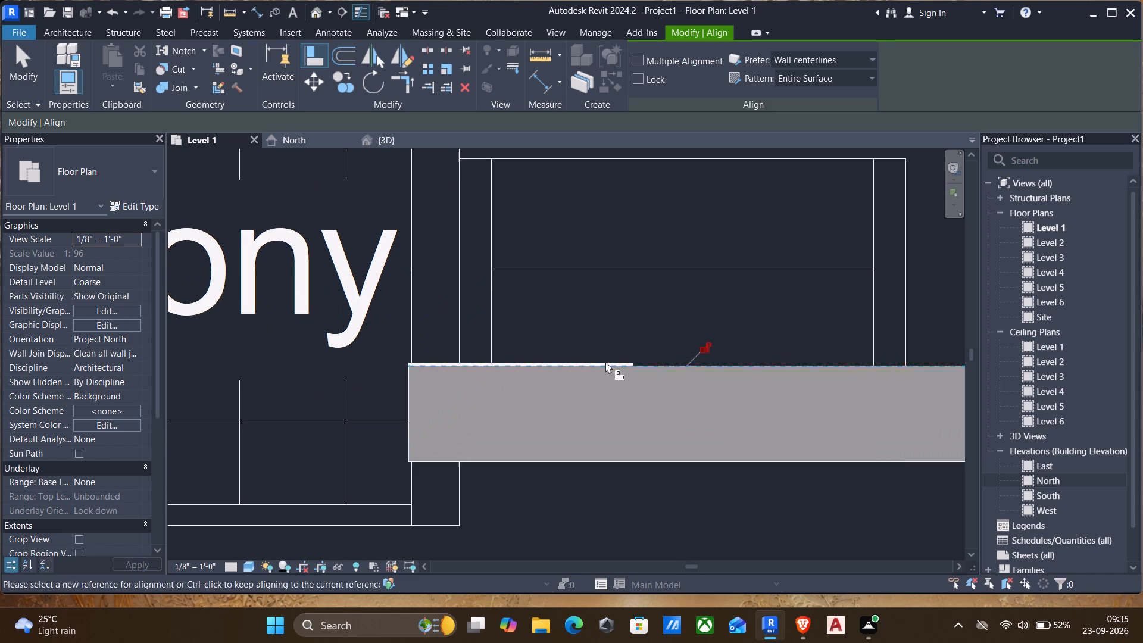
{"action": "scroll", "coordinate": [646, 401], "scroll_direction": "down", "scroll_amount": 3}
{"action": "key", "text": "Escape"}
{"action": "scroll", "coordinate": [646, 399], "scroll_direction": "down", "scroll_amount": 3}
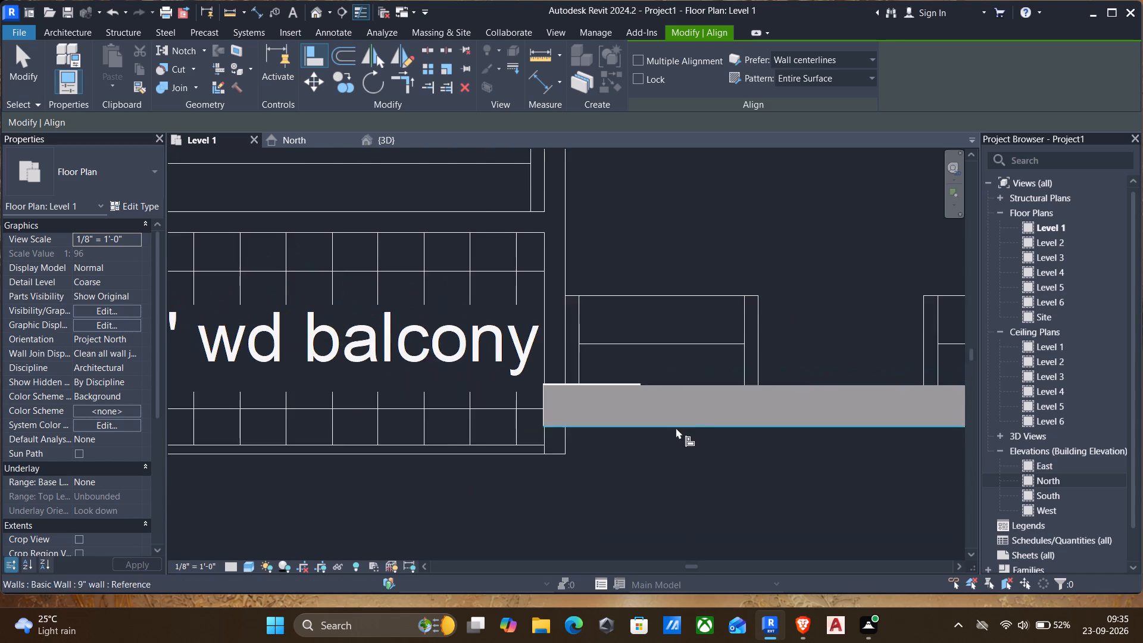
{"action": "middle_click_drag", "start_coordinate": [676, 427], "coordinate": [236, 414]}
{"action": "scroll", "coordinate": [235, 414], "scroll_direction": "down", "scroll_amount": 2}
{"action": "scroll", "coordinate": [429, 433], "scroll_direction": "down", "scroll_amount": 1}
{"action": "middle_click_drag", "start_coordinate": [460, 438], "coordinate": [547, 436]}
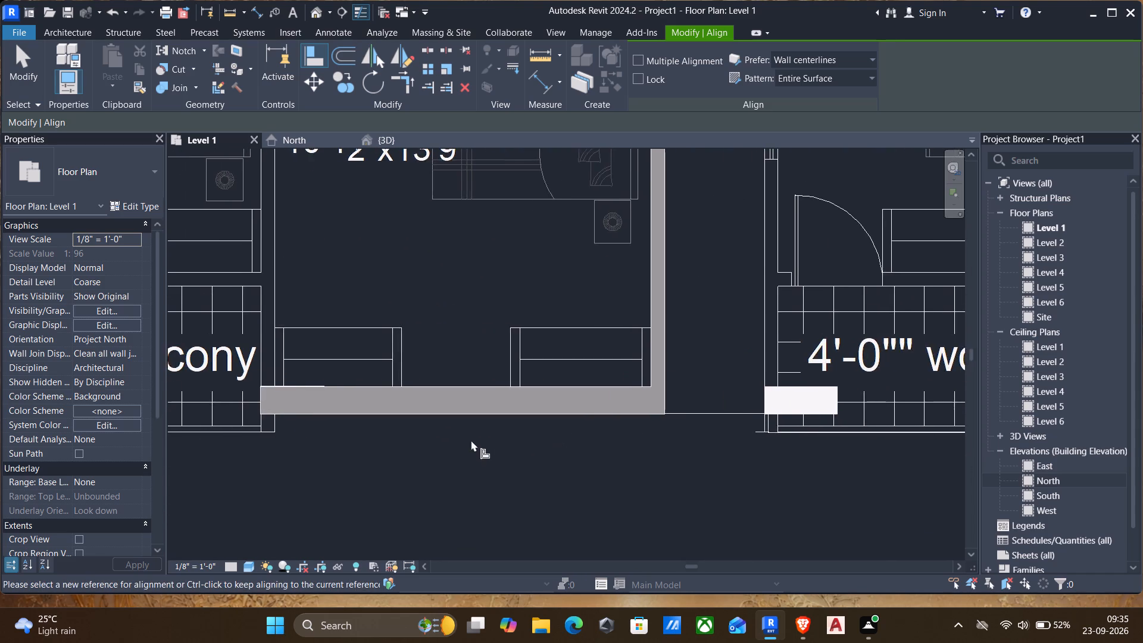
{"action": "scroll", "coordinate": [471, 441], "scroll_direction": "down", "scroll_amount": 2}
{"action": "middle_click_drag", "start_coordinate": [467, 440], "coordinate": [654, 415]}
{"action": "middle_click_drag", "start_coordinate": [307, 452], "coordinate": [374, 432]}
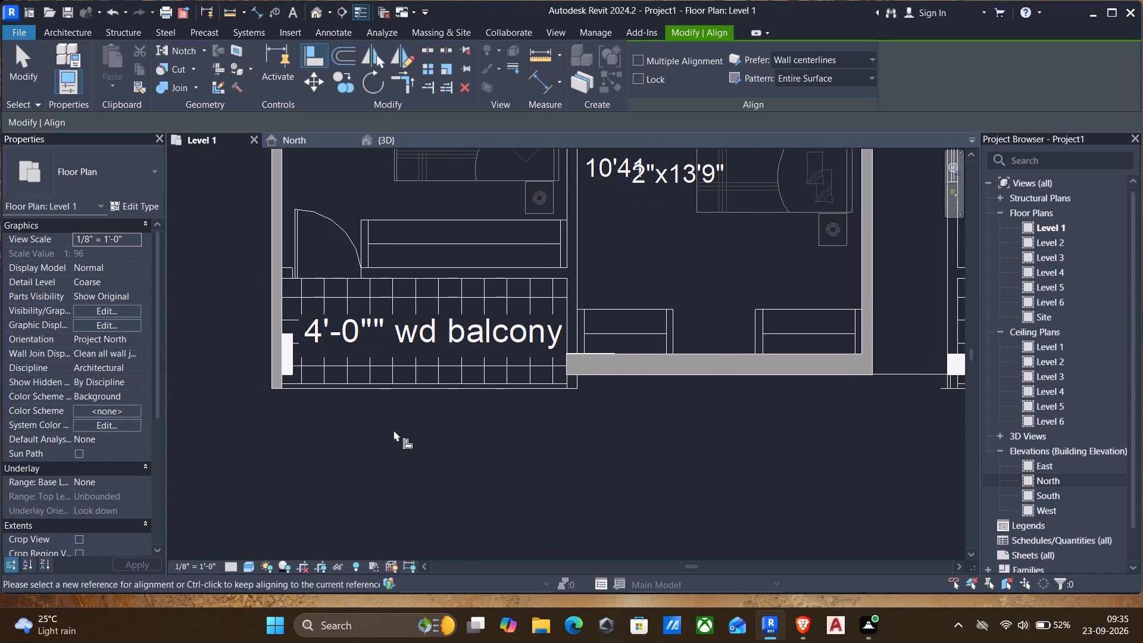
{"action": "key", "text": "Escape"}
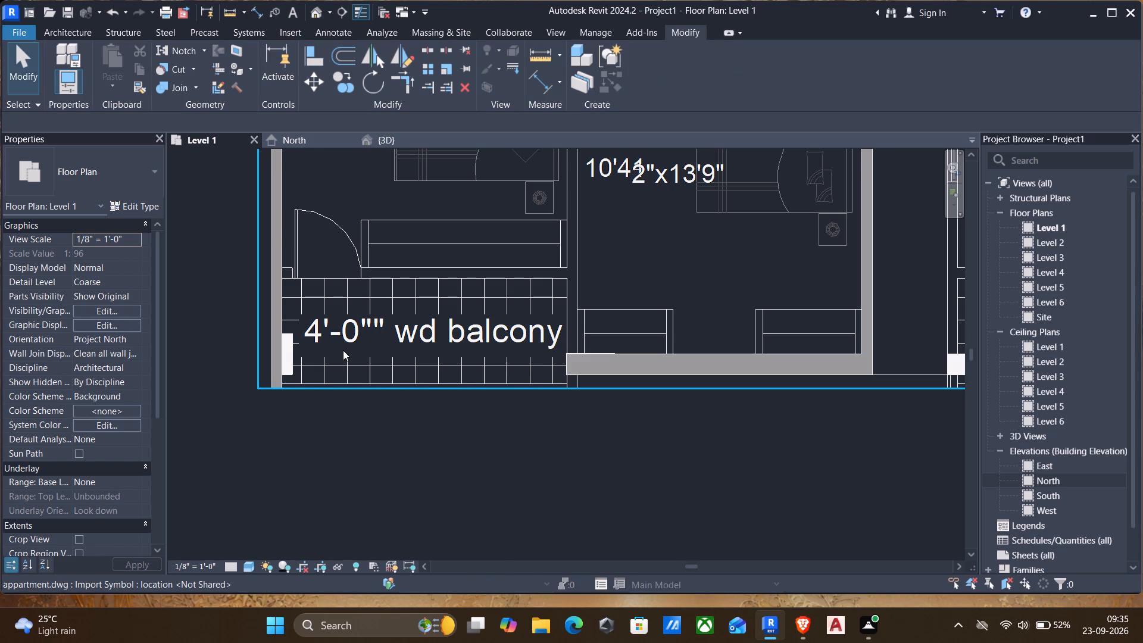
Place a 4.5" wall, matching the existing c.bed side wall, on the plan line between c.bed and m.bed in the flat away from the staircase.
{"action": "scroll", "coordinate": [335, 360], "scroll_direction": "down", "scroll_amount": 1}
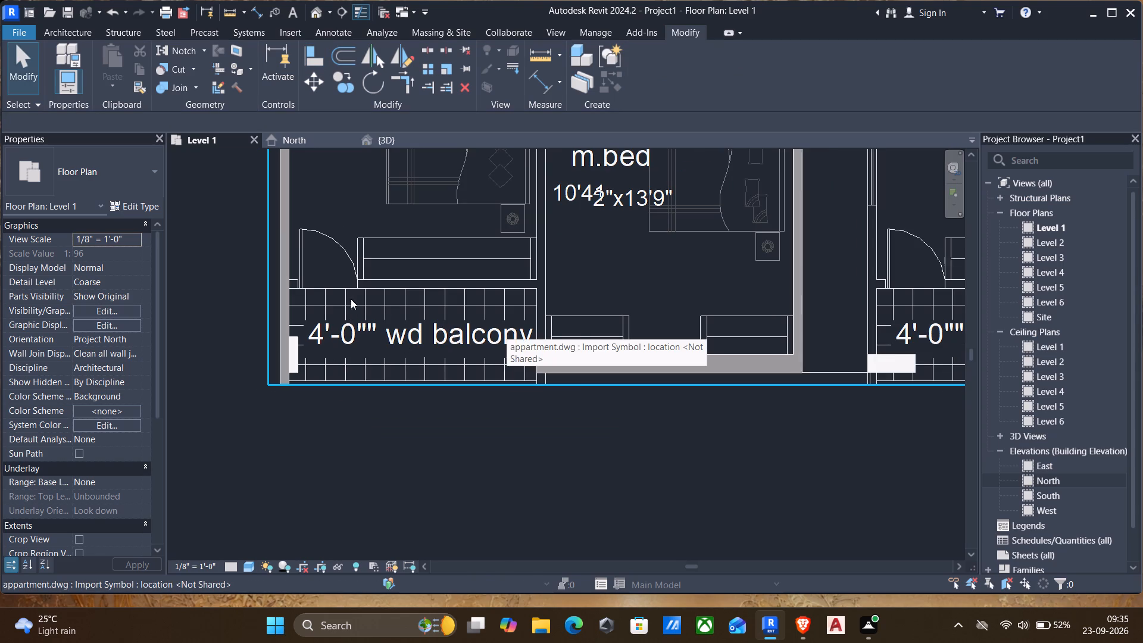
{"action": "scroll", "coordinate": [516, 301], "scroll_direction": "down", "scroll_amount": 1}
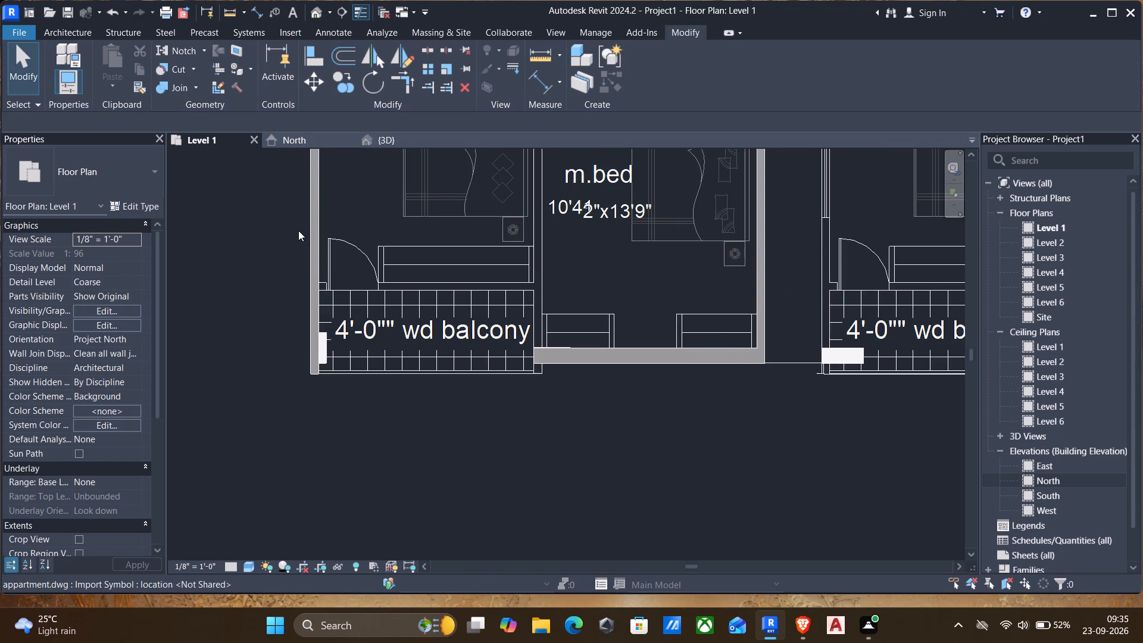
{"action": "type", "text": "wa"}
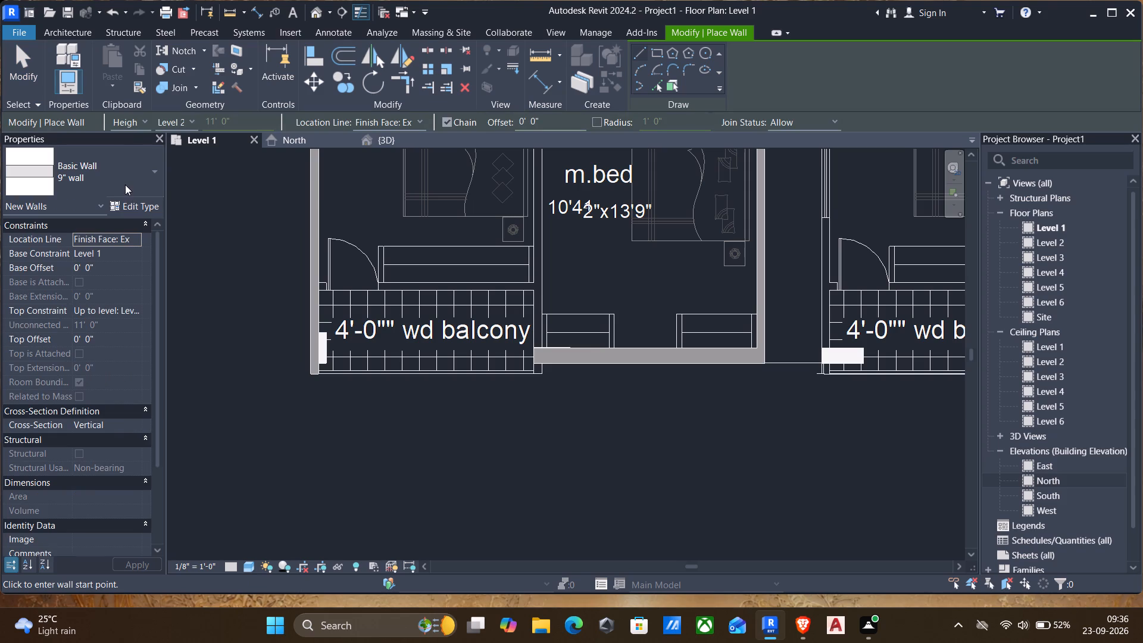
{"action": "key", "text": "Escape"}
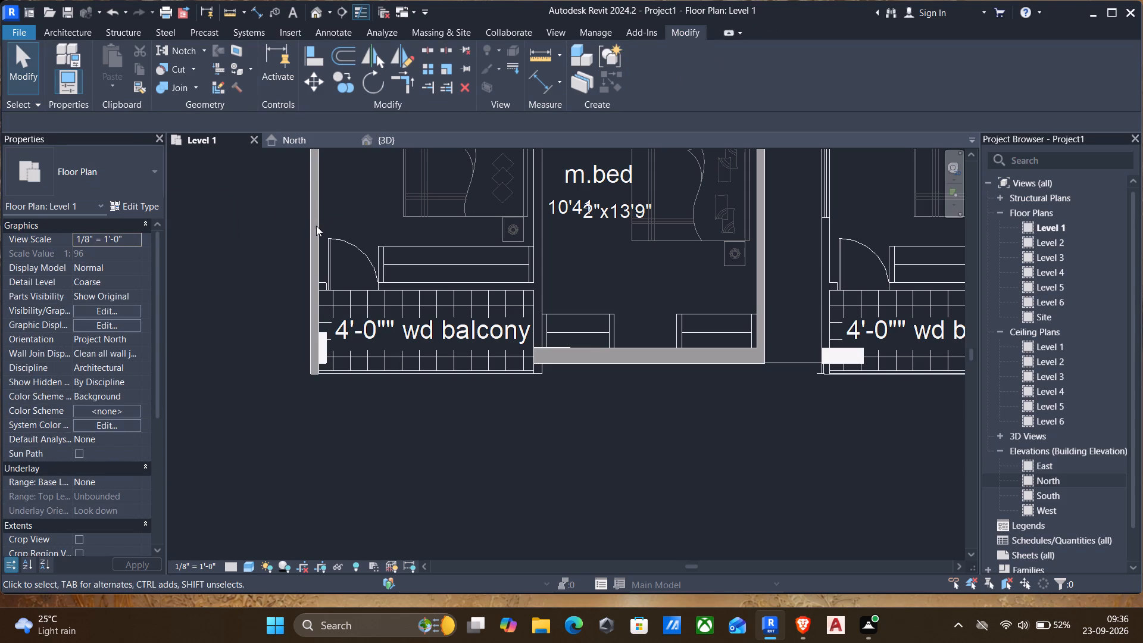
{"action": "left_click", "coordinate": [316, 226]}
{"action": "type", "text": "cs"}
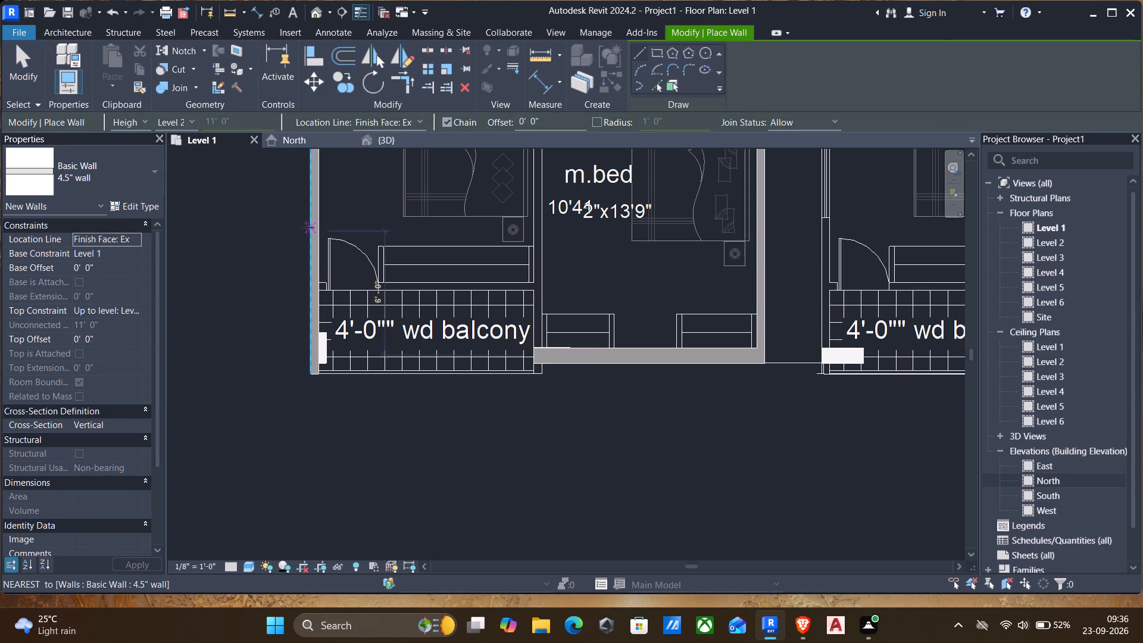
{"action": "left_click", "coordinate": [657, 85]}
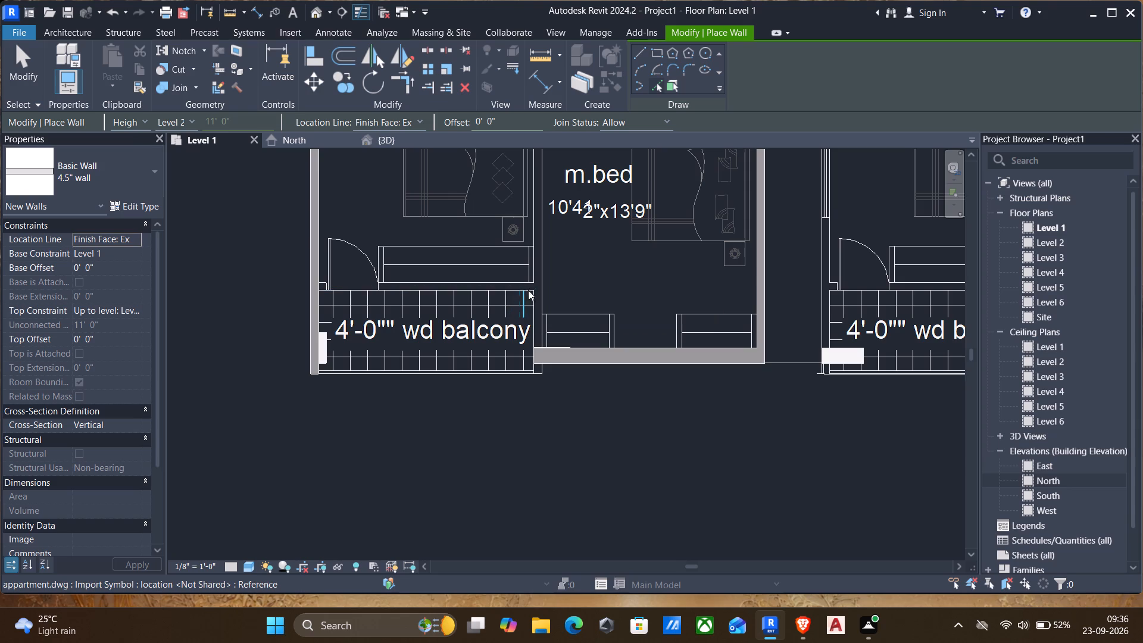
{"action": "scroll", "coordinate": [535, 289], "scroll_direction": "up", "scroll_amount": 2}
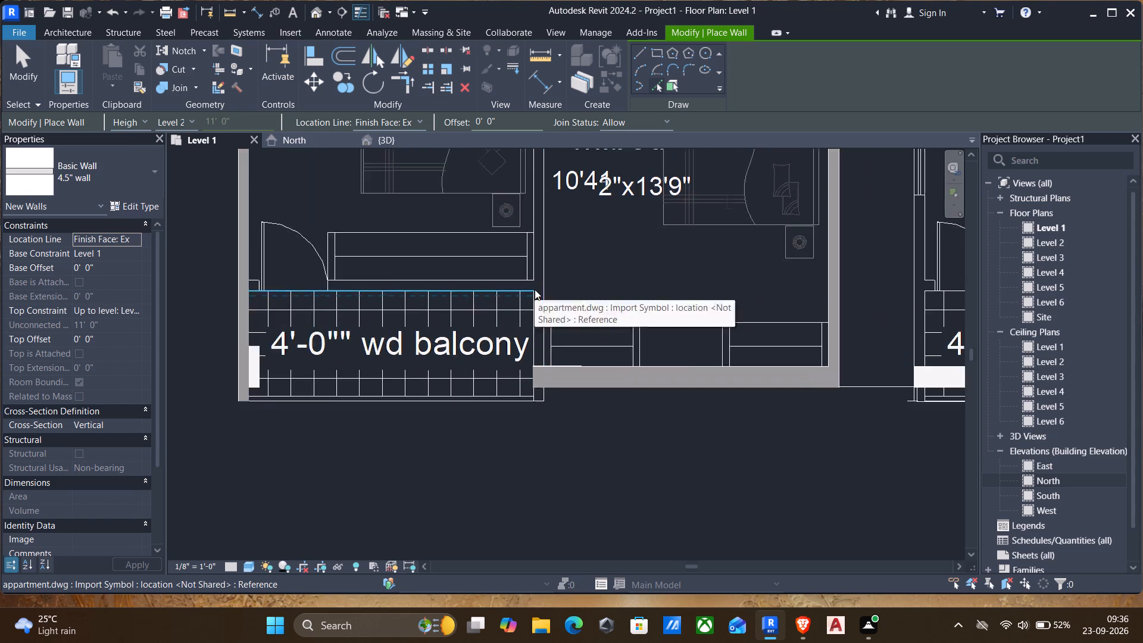
{"action": "scroll", "coordinate": [535, 289], "scroll_direction": "up", "scroll_amount": 1}
{"action": "scroll", "coordinate": [534, 285], "scroll_direction": "down", "scroll_amount": 5}
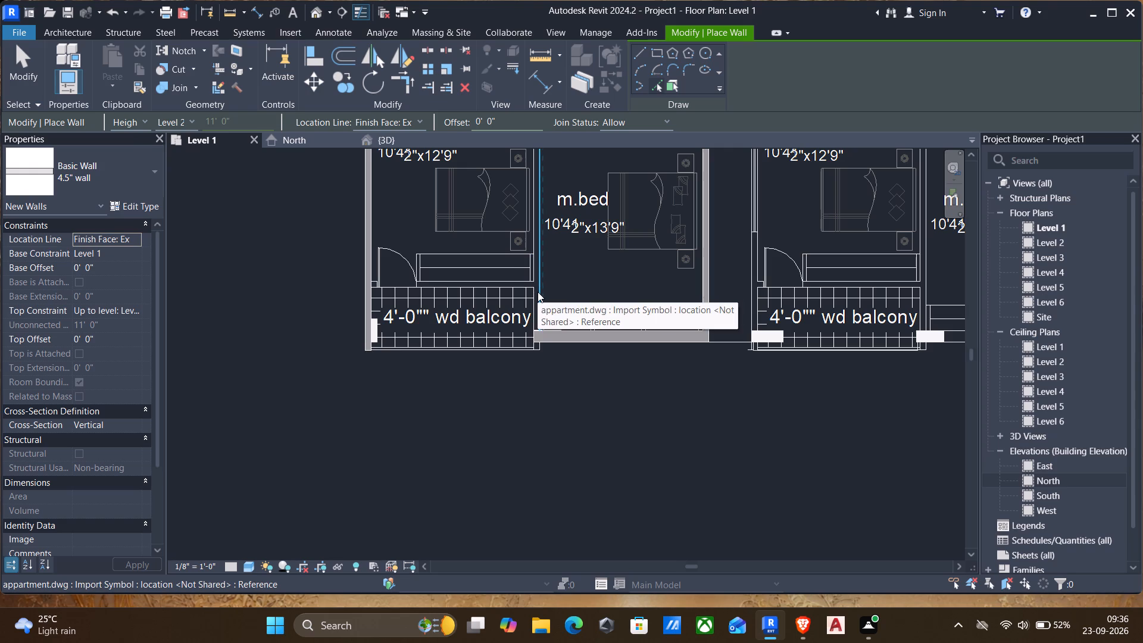
{"action": "middle_click_drag", "start_coordinate": [537, 292], "coordinate": [542, 351]}
{"action": "scroll", "coordinate": [540, 349], "scroll_direction": "down", "scroll_amount": 2}
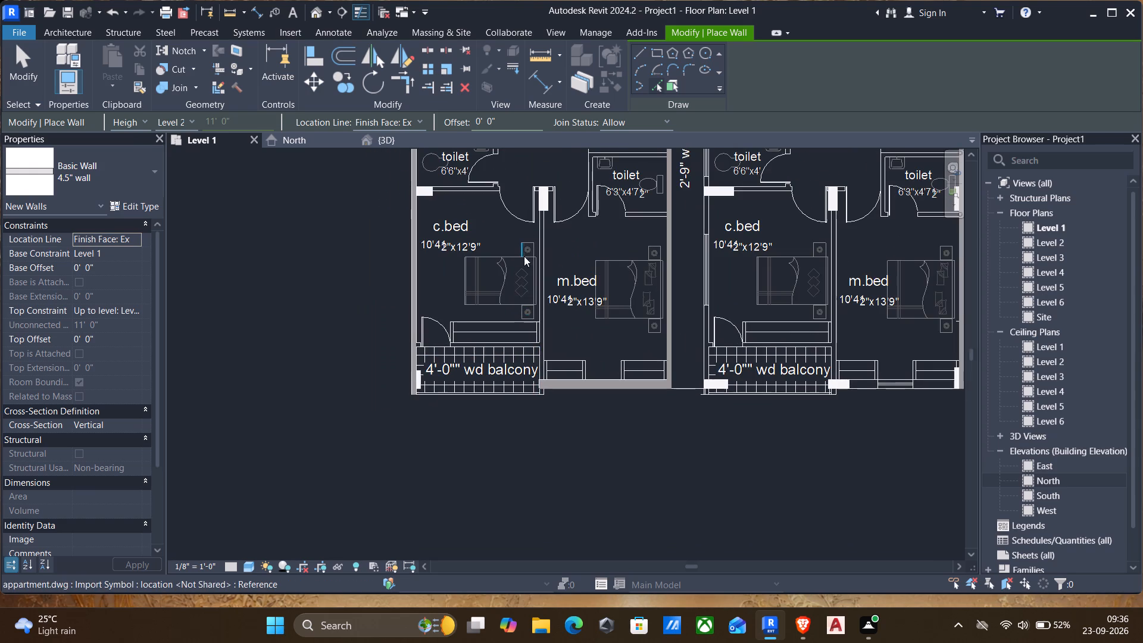
{"action": "left_click", "coordinate": [539, 229]}
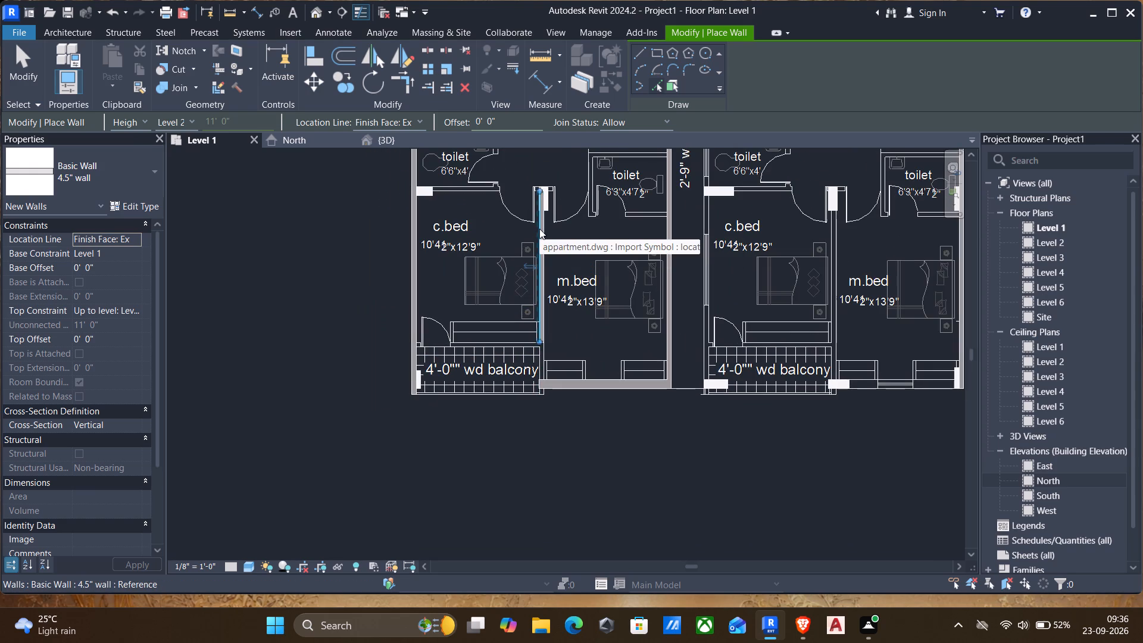
Place a 4.5" wall on the c.bed's inner plan line beside the open-to-sky gap in the staircase-side flat 2.
{"action": "scroll", "coordinate": [539, 230], "scroll_direction": "down", "scroll_amount": 3}
{"action": "middle_click_drag", "start_coordinate": [557, 216], "coordinate": [548, 397]}
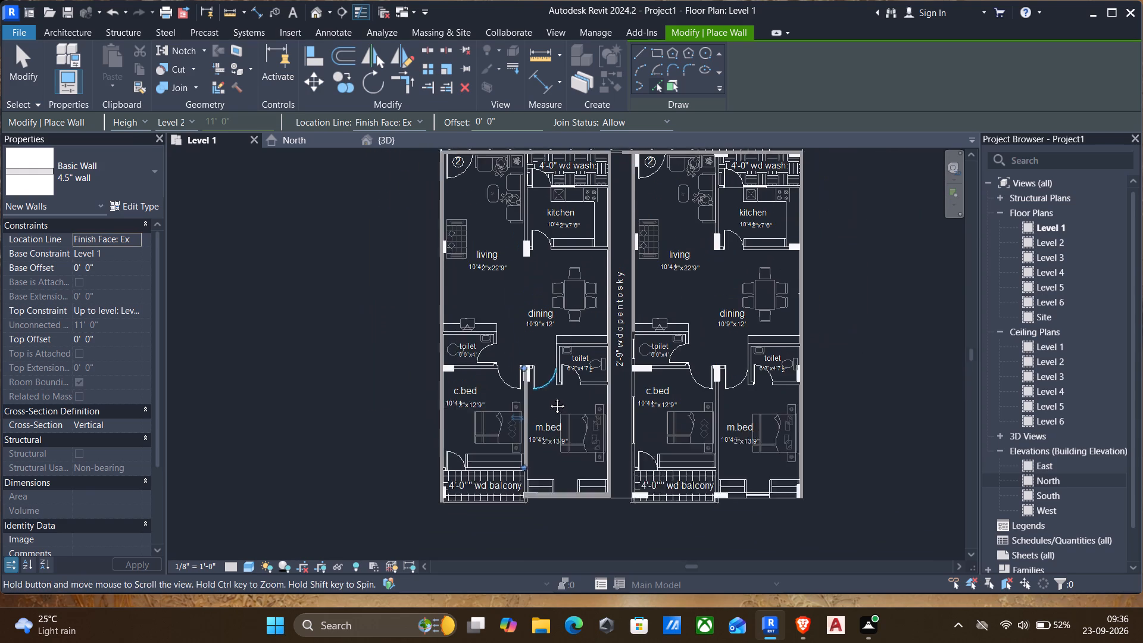
{"action": "middle_click_drag", "start_coordinate": [548, 397], "coordinate": [548, 421]}
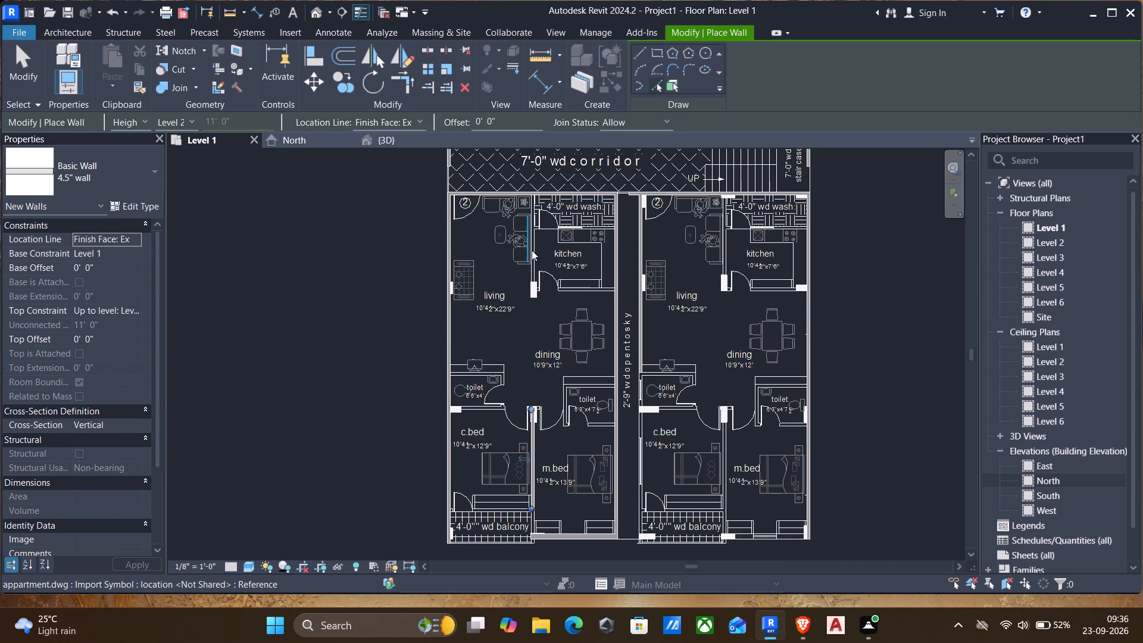
{"action": "scroll", "coordinate": [532, 250], "scroll_direction": "up", "scroll_amount": 4}
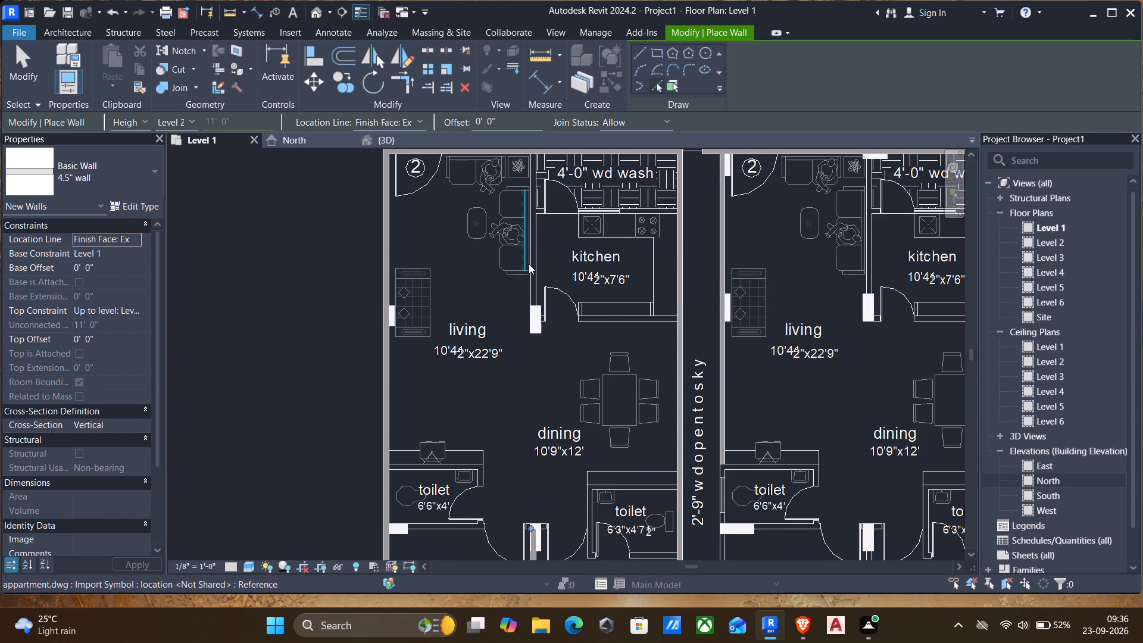
{"action": "scroll", "coordinate": [529, 265], "scroll_direction": "down", "scroll_amount": 3}
{"action": "middle_click_drag", "start_coordinate": [517, 318], "coordinate": [517, 292]}
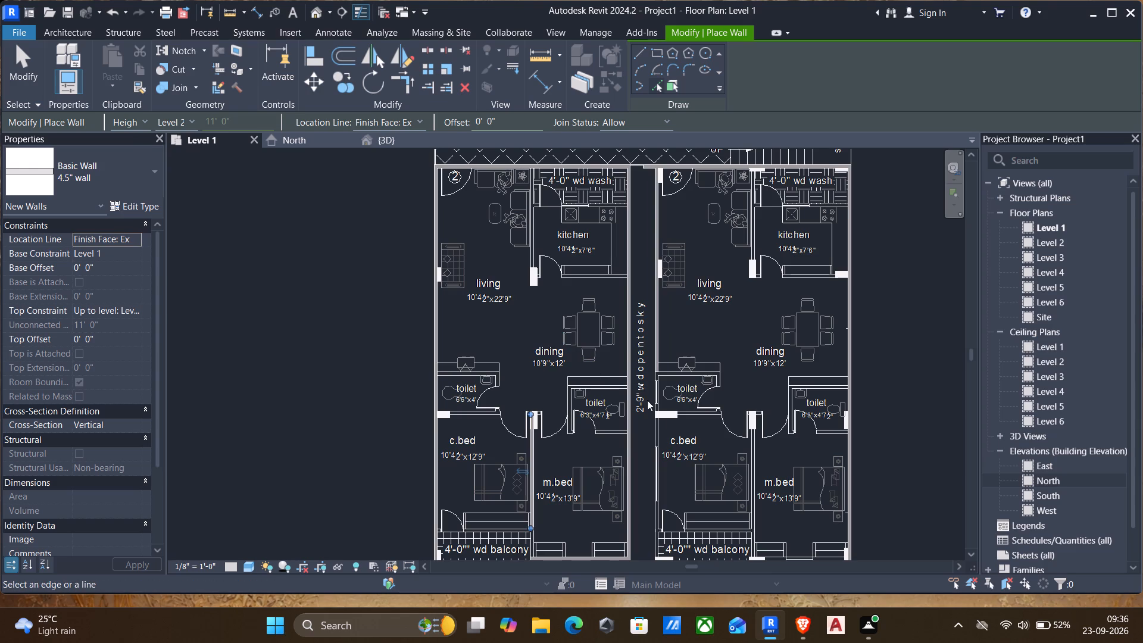
{"action": "middle_click_drag", "start_coordinate": [664, 453], "coordinate": [615, 347]}
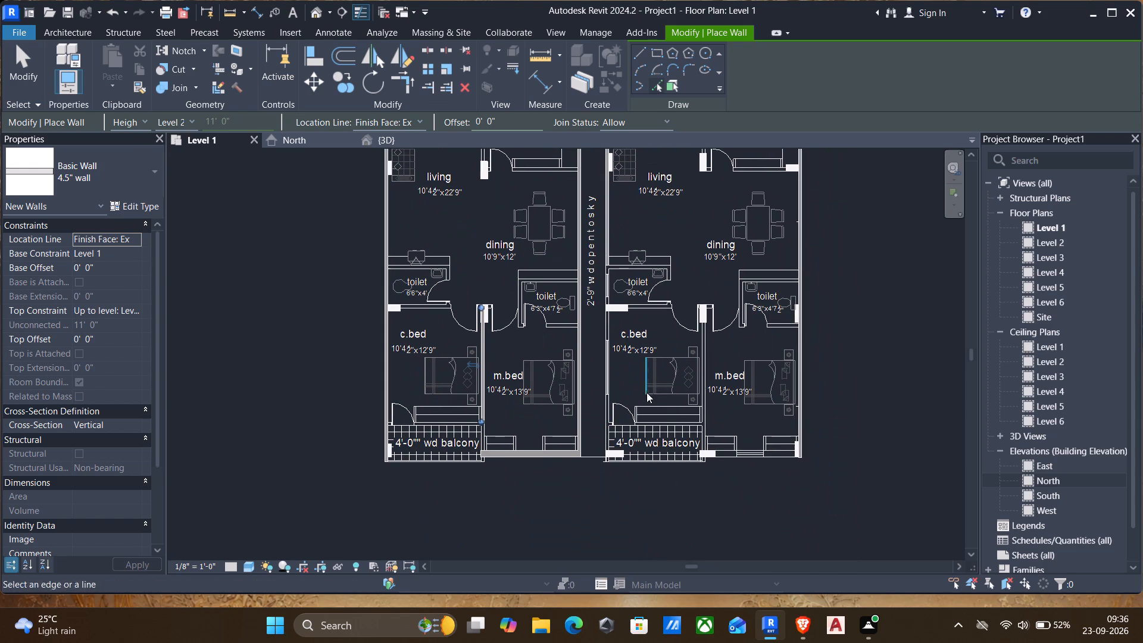
{"action": "scroll", "coordinate": [764, 452], "scroll_direction": "up", "scroll_amount": 2}
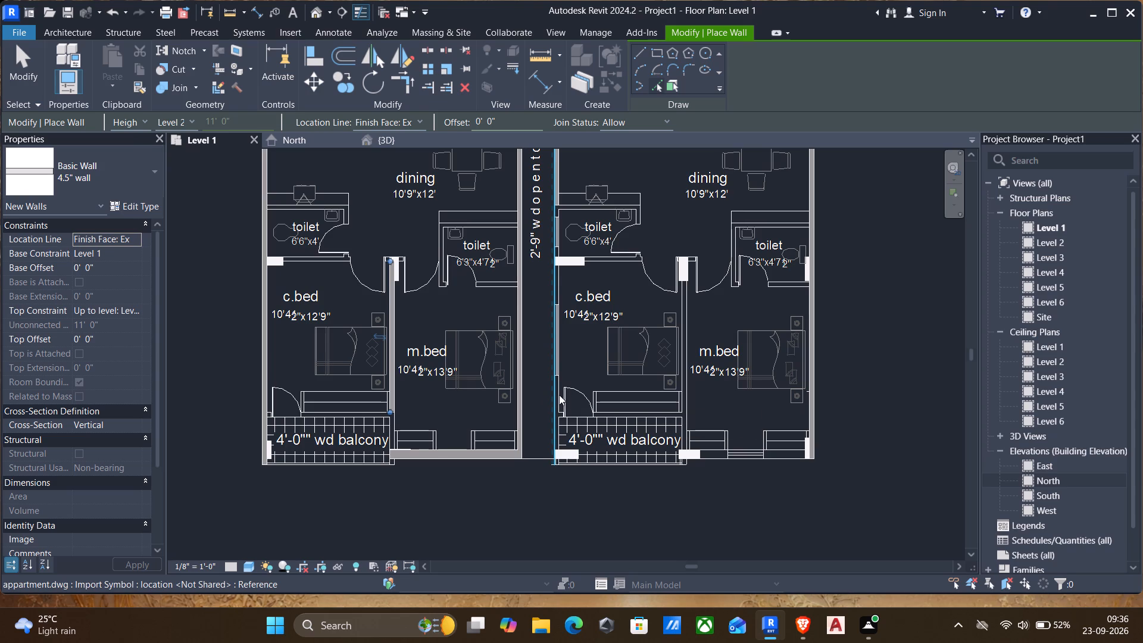
{"action": "scroll", "coordinate": [559, 395], "scroll_direction": "up", "scroll_amount": 5}
{"action": "left_click", "coordinate": [559, 392]}
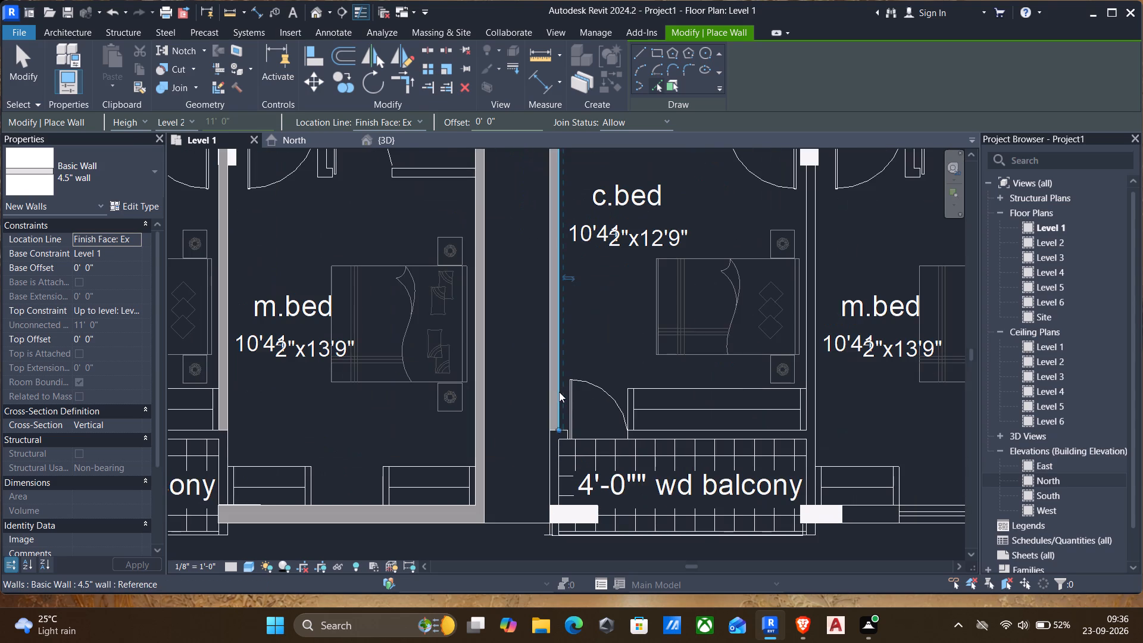
Place another 4.5" wall on the gap-side plan line of the same c.bed wall in the staircase-side flat 2.
{"action": "scroll", "coordinate": [559, 392], "scroll_direction": "down", "scroll_amount": 6}
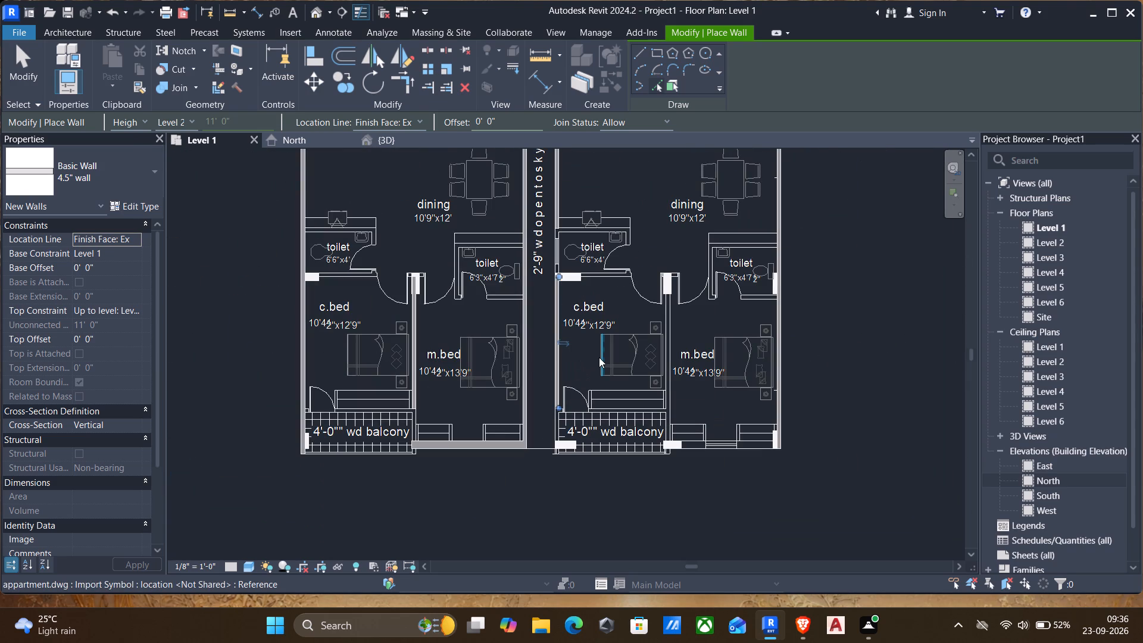
{"action": "key", "text": "Escape"}
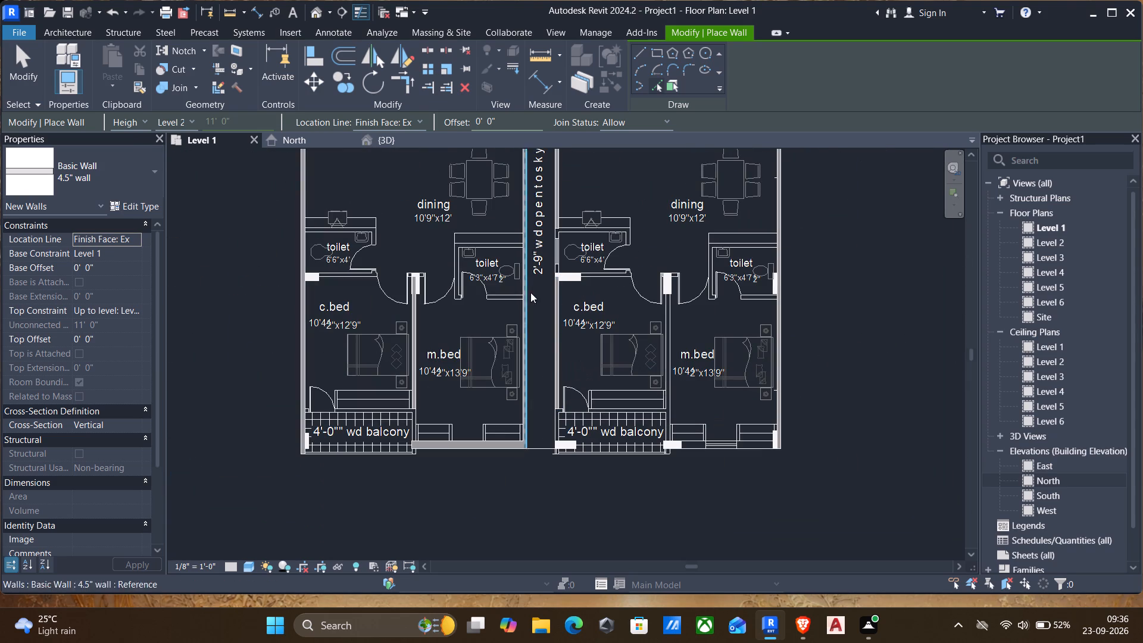
{"action": "left_click", "coordinate": [554, 315]}
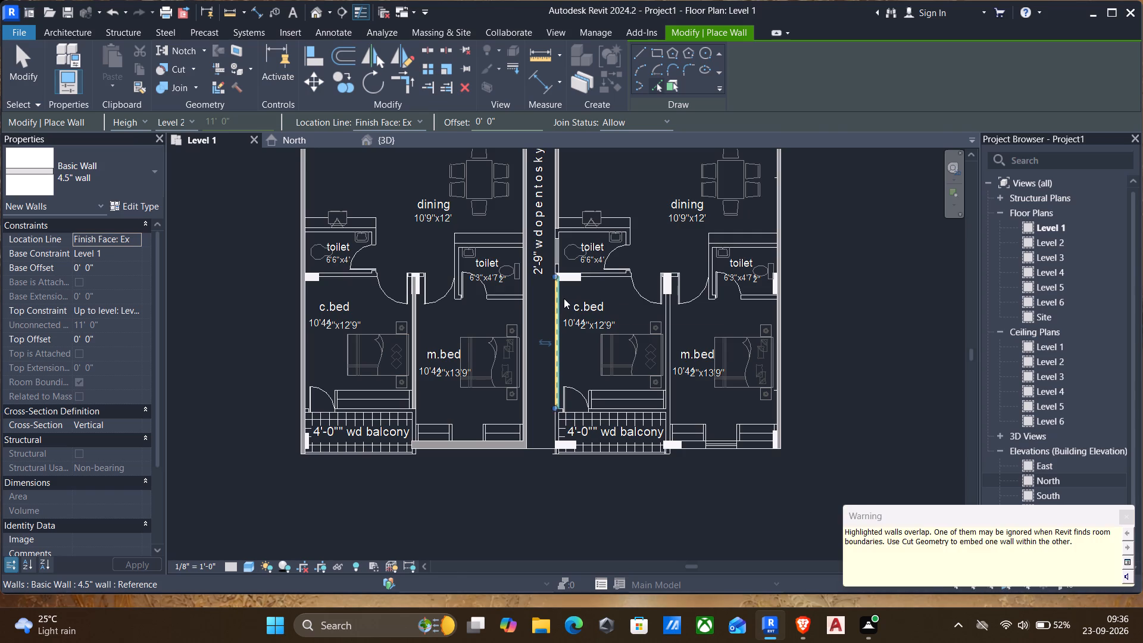
Undo the last 4.5" wall placed on the gap-side plan line of the c.bed.
{"action": "key", "text": "ctrl+z"}
{"action": "key", "text": "Escape"}
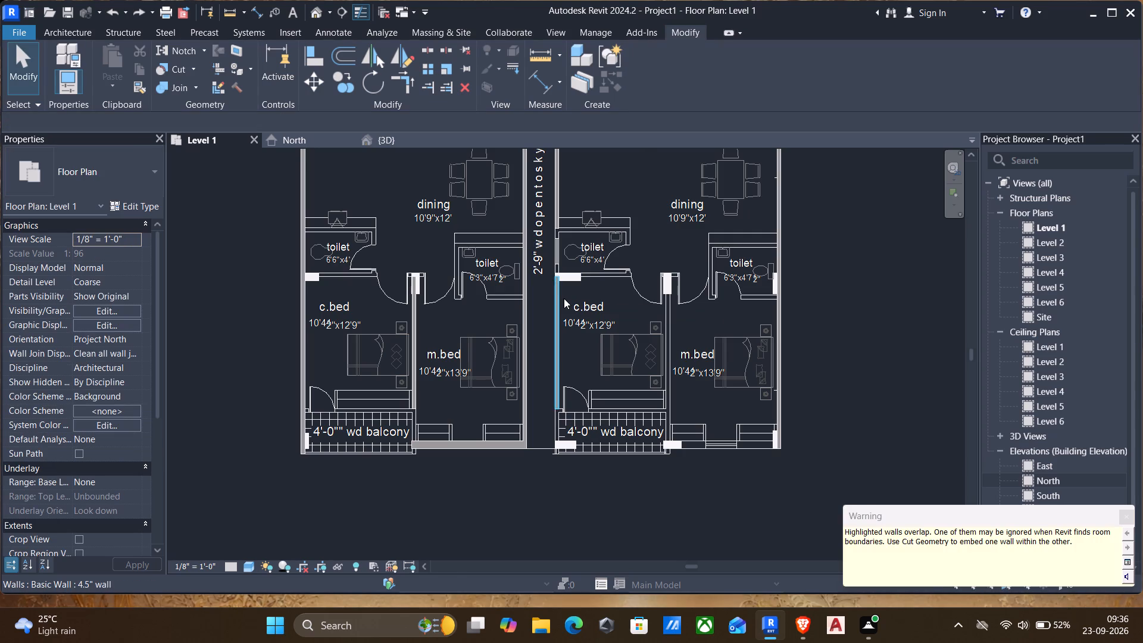
{"action": "key", "text": "Escape"}
Extend the staircase-side flat 2's gap-side c.bed wall past the toilet to join the existing 4.5" wall along the open-to-sky gap.
{"action": "left_click", "coordinate": [560, 299]}
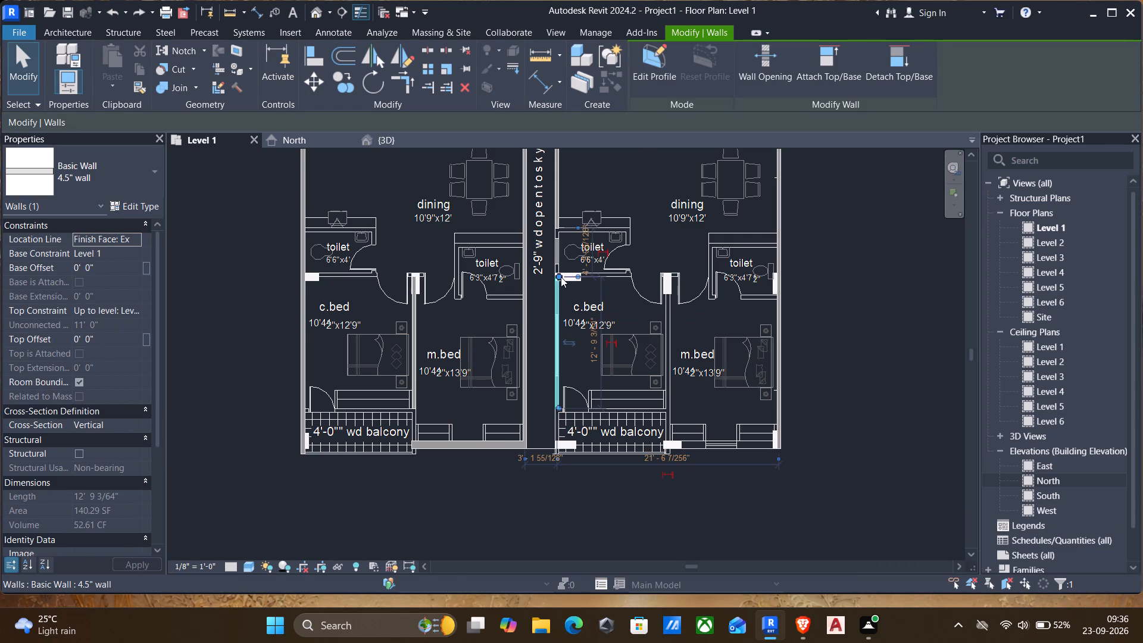
{"action": "left_click_drag", "start_coordinate": [560, 276], "coordinate": [560, 226]}
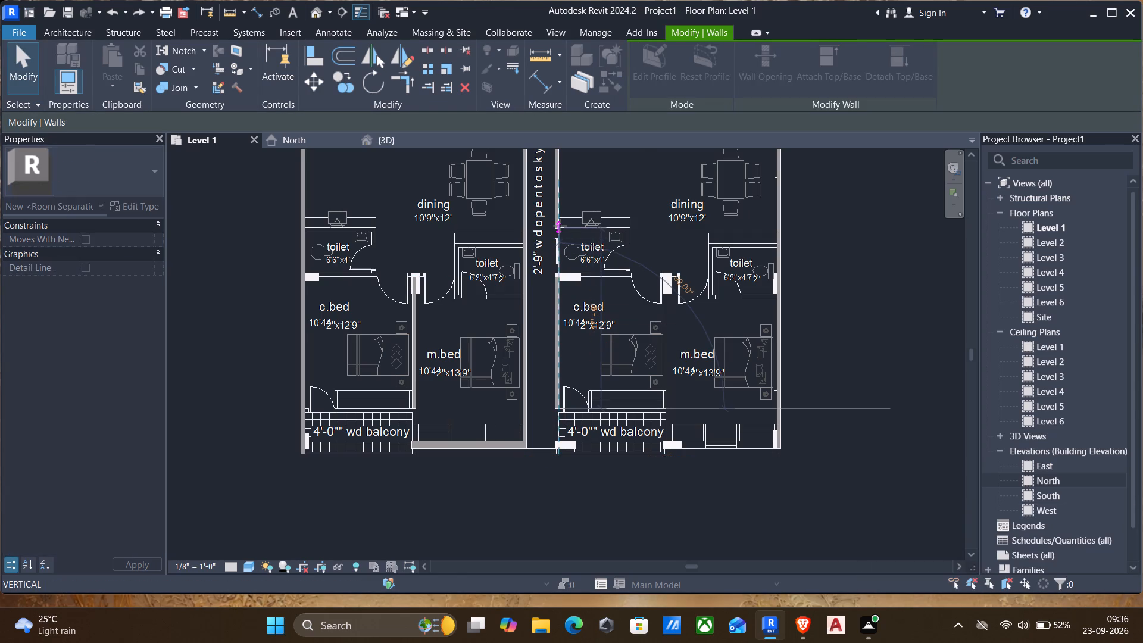
{"action": "left_click_drag", "start_coordinate": [560, 226], "coordinate": [558, 229]}
{"action": "scroll", "coordinate": [558, 229], "scroll_direction": "up", "scroll_amount": 4}
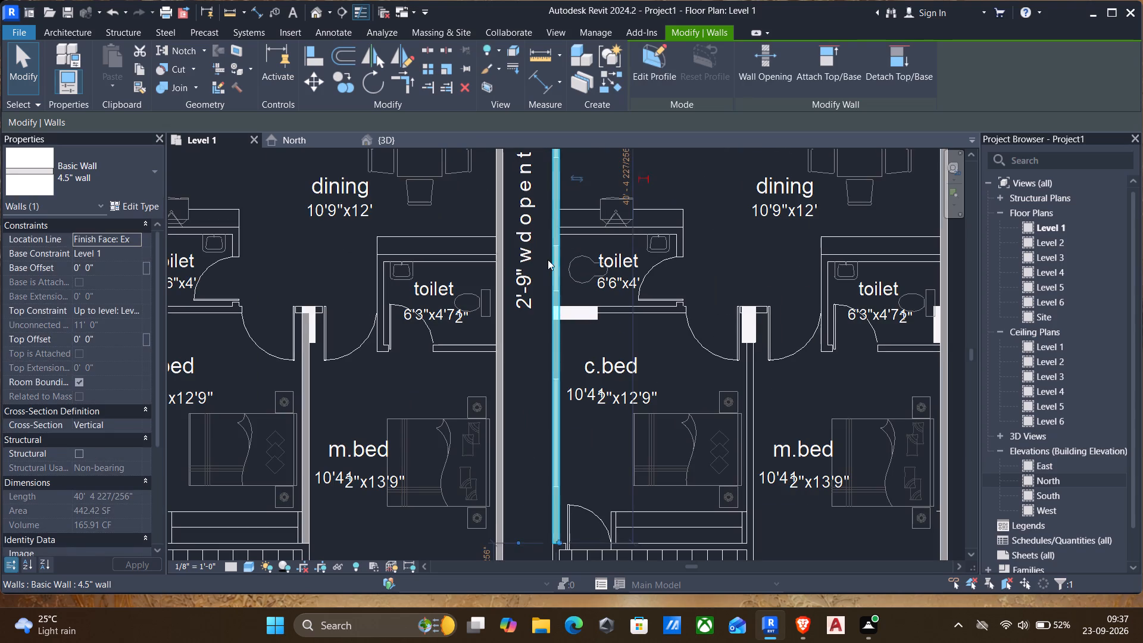
{"action": "key", "text": "Escape"}
{"action": "left_click", "coordinate": [558, 239]}
{"action": "scroll", "coordinate": [557, 239], "scroll_direction": "down", "scroll_amount": 5}
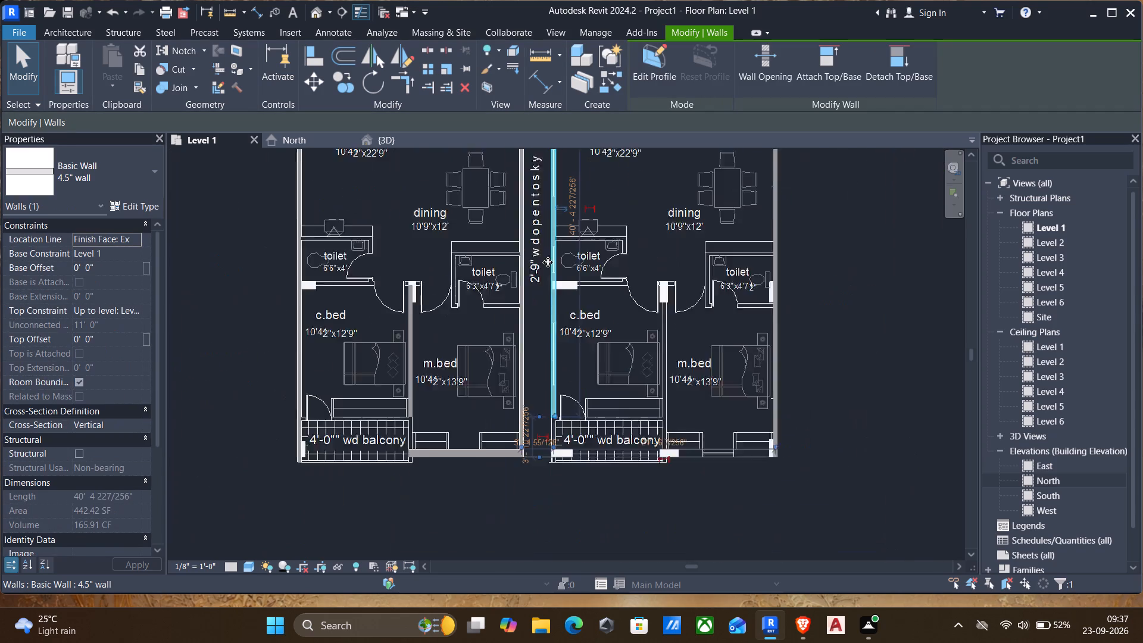
{"action": "middle_click_drag", "start_coordinate": [543, 329], "coordinate": [548, 301]}
{"action": "key", "text": "Escape"}
Stretch the balcony end of the same gap-side 4.5" wall past the column to the plan endpoint at the balcony's outer edge.
{"action": "scroll", "coordinate": [558, 382], "scroll_direction": "up", "scroll_amount": 4}
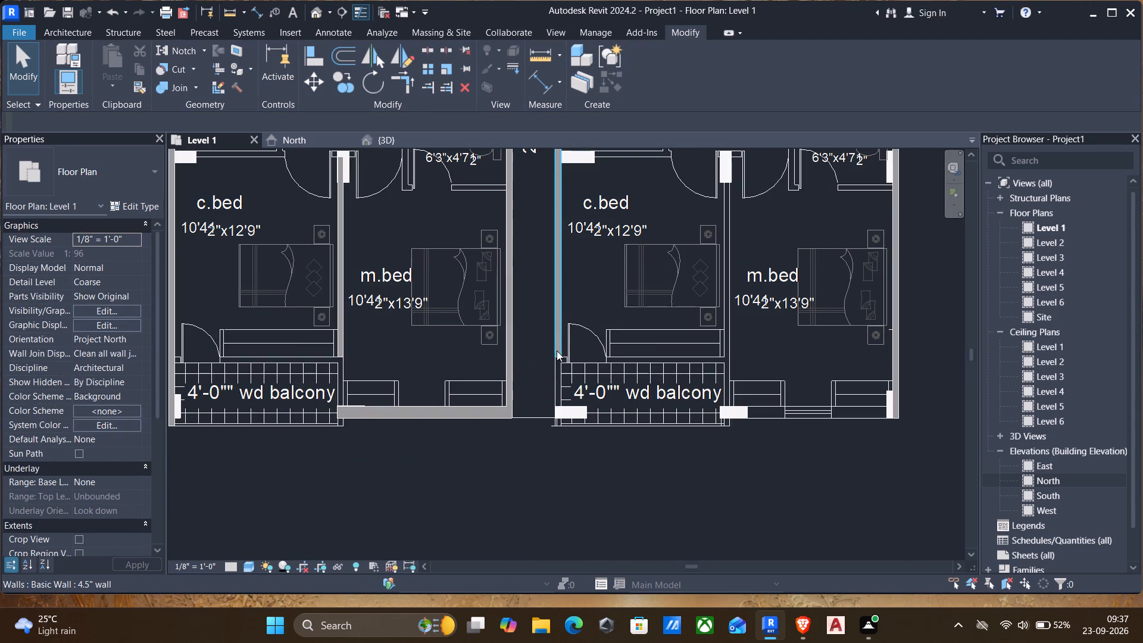
{"action": "left_click", "coordinate": [554, 342]}
{"action": "left_click_drag", "start_coordinate": [561, 354], "coordinate": [561, 354]}
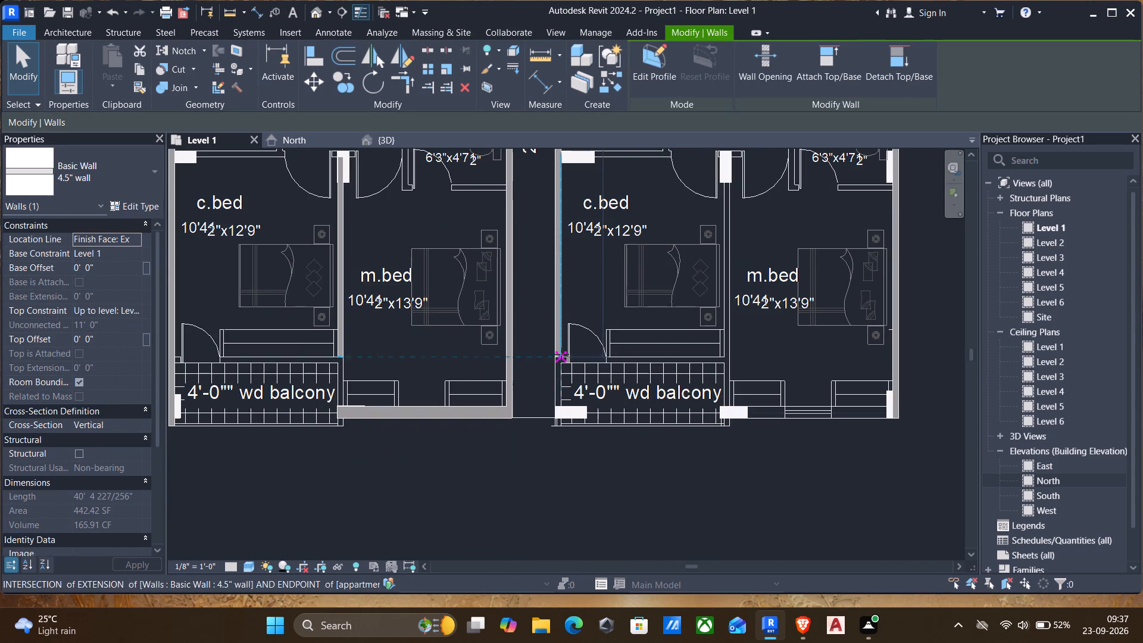
{"action": "left_click_drag", "start_coordinate": [561, 354], "coordinate": [560, 429]}
{"action": "scroll", "coordinate": [562, 419], "scroll_direction": "up", "scroll_amount": 5}
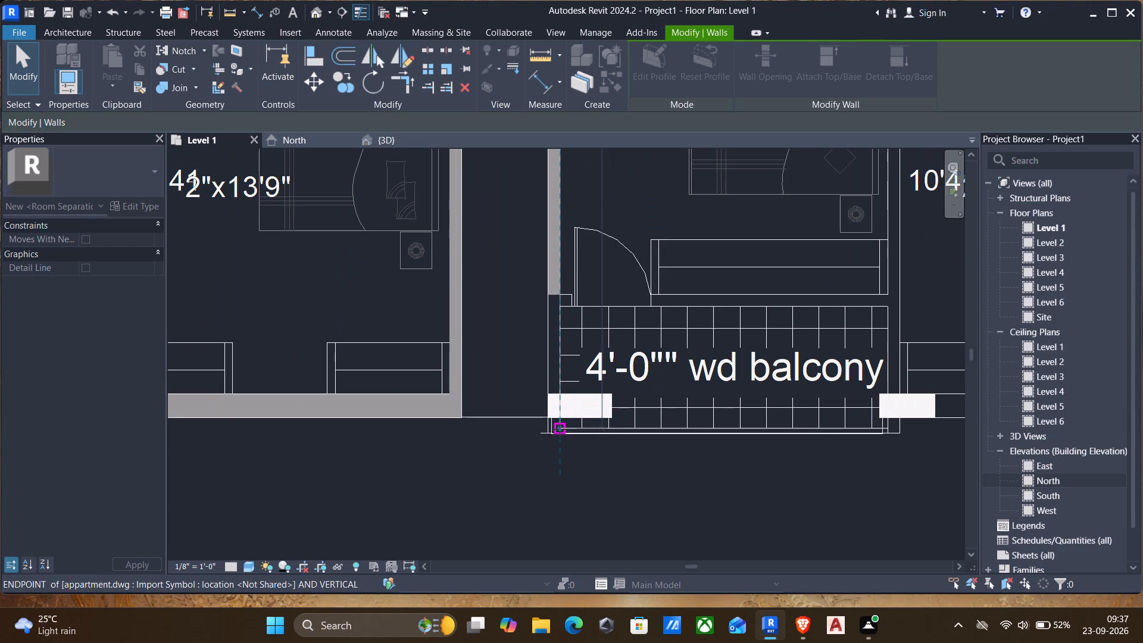
{"action": "left_click_drag", "start_coordinate": [560, 429], "coordinate": [560, 430]}
{"action": "scroll", "coordinate": [560, 430], "scroll_direction": "down", "scroll_amount": 5}
{"action": "scroll", "coordinate": [564, 436], "scroll_direction": "up", "scroll_amount": 4}
{"action": "key", "text": "Escape"}
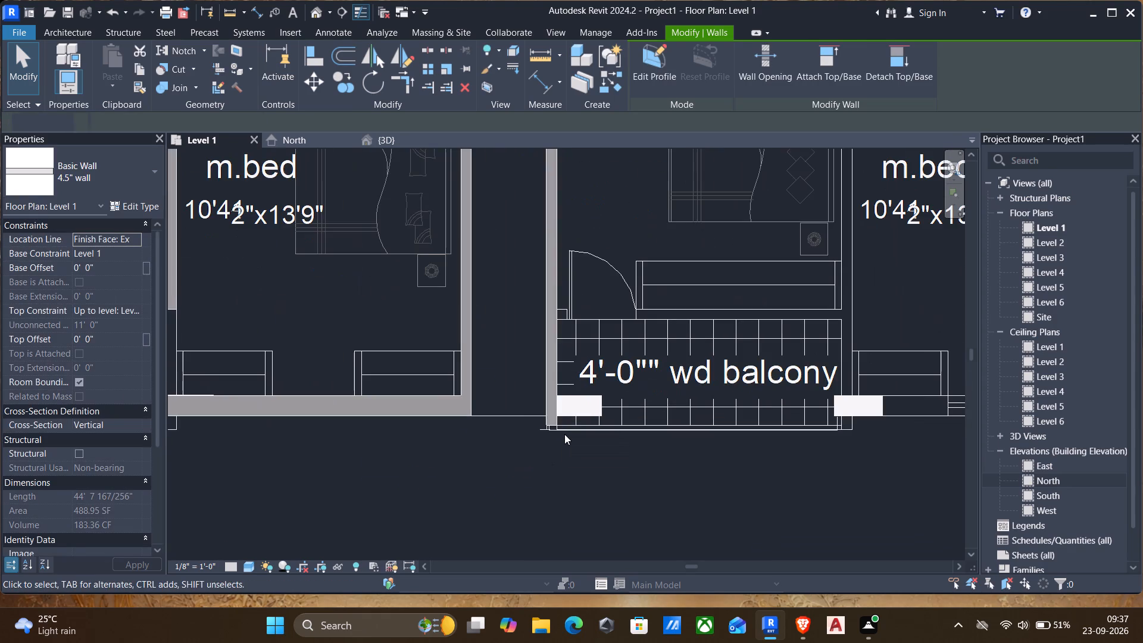
Align the end of the gap-side 4.5" wall with the outermost plan line of the 4'-0" wide balcony.
{"action": "scroll", "coordinate": [564, 434], "scroll_direction": "up", "scroll_amount": 10}
{"action": "scroll", "coordinate": [496, 447], "scroll_direction": "down", "scroll_amount": 4}
{"action": "scroll", "coordinate": [670, 464], "scroll_direction": "down", "scroll_amount": 3}
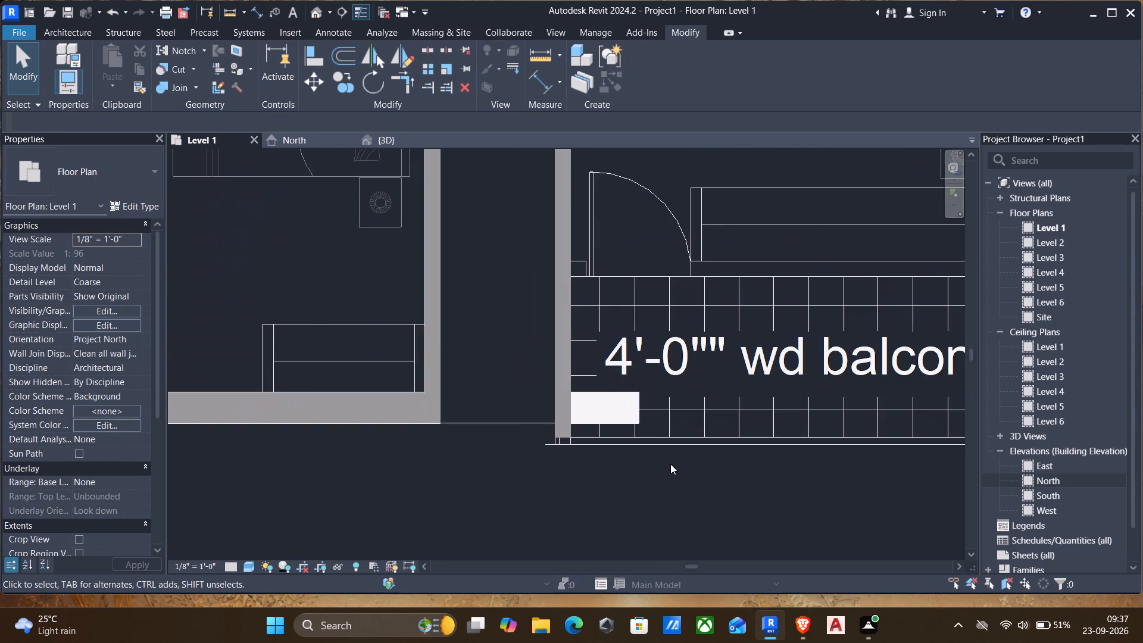
{"action": "scroll", "coordinate": [670, 464], "scroll_direction": "down", "scroll_amount": 1}
{"action": "middle_click_drag", "start_coordinate": [733, 475], "coordinate": [513, 426]}
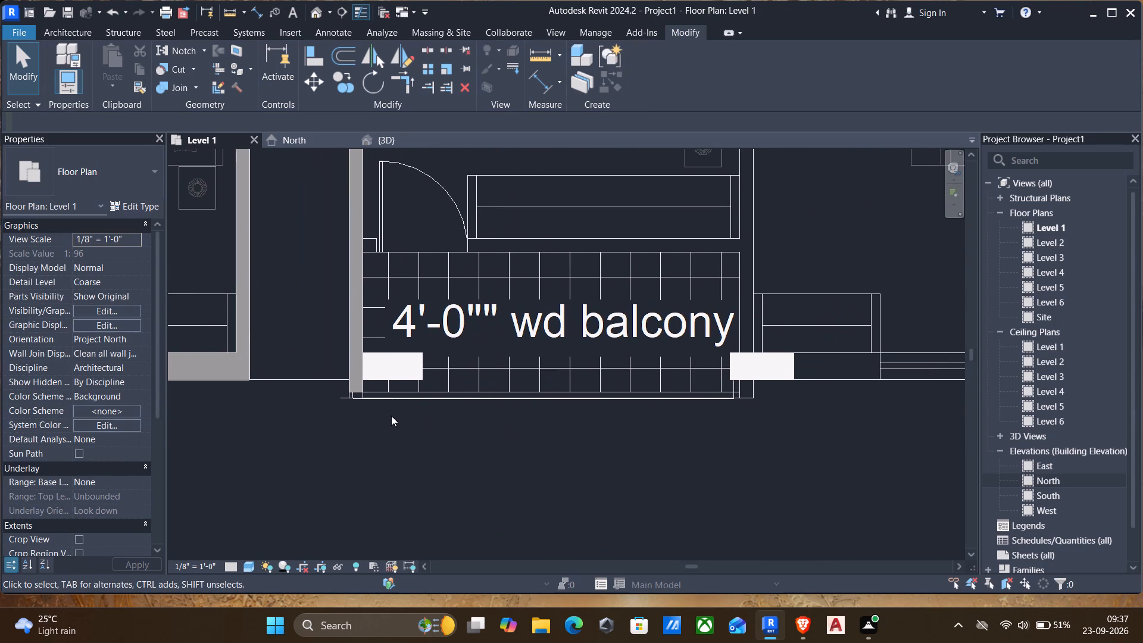
{"action": "scroll", "coordinate": [379, 404], "scroll_direction": "up", "scroll_amount": 4}
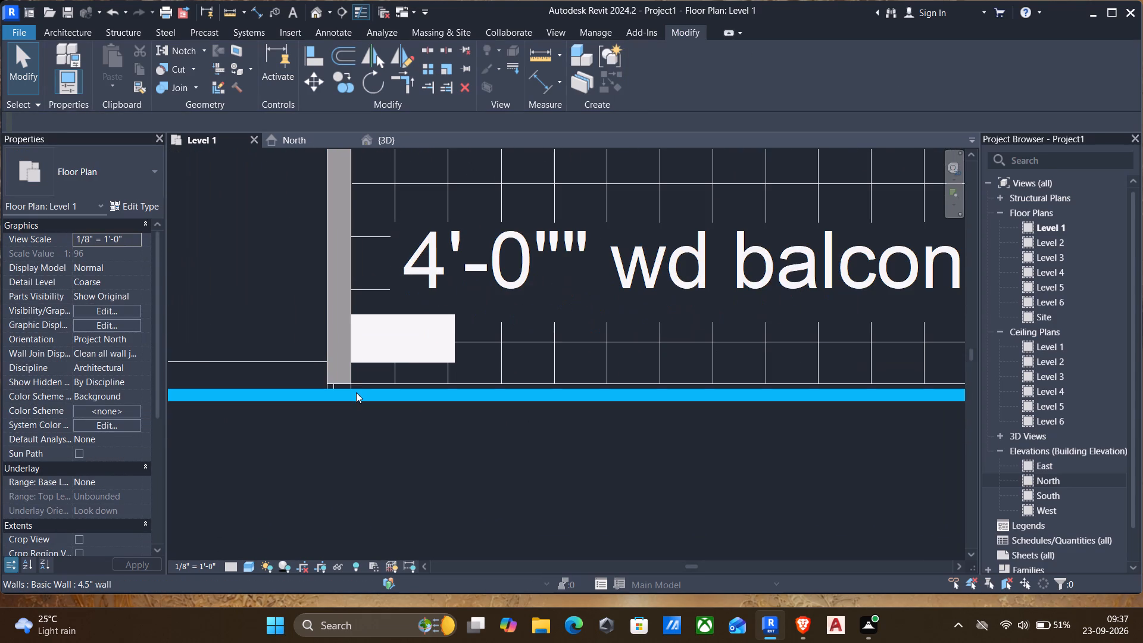
{"action": "type", "text": "wa"}
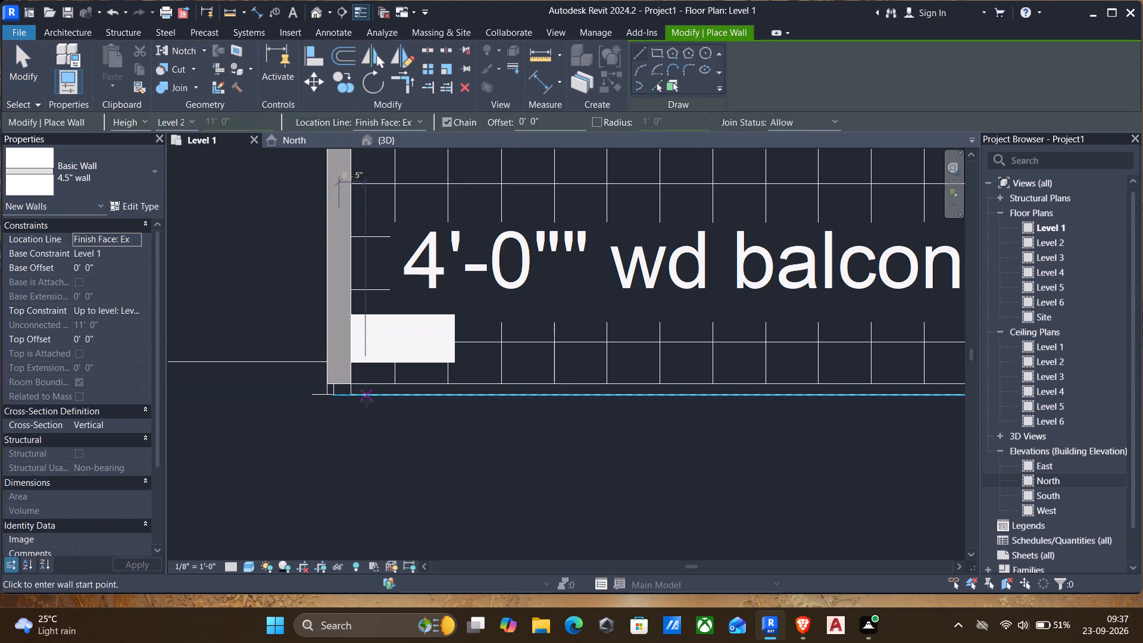
{"action": "key", "text": "Escape"}
{"action": "type", "text": "al"}
{"action": "left_click", "coordinate": [367, 401]}
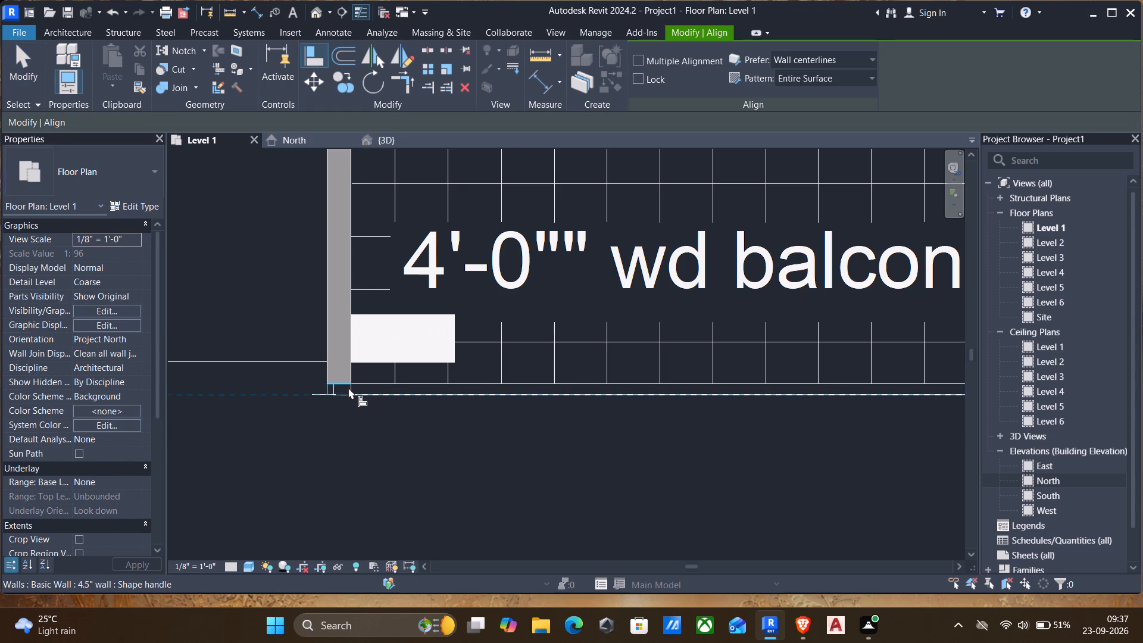
{"action": "left_click", "coordinate": [348, 388]}
{"action": "scroll", "coordinate": [518, 442], "scroll_direction": "down", "scroll_amount": 4}
{"action": "key", "text": "Escape"}
Align the open end of the outer wall beside the staircase with the stair-side face of the wash area's wall.
{"action": "scroll", "coordinate": [181, 443], "scroll_direction": "down", "scroll_amount": 2}
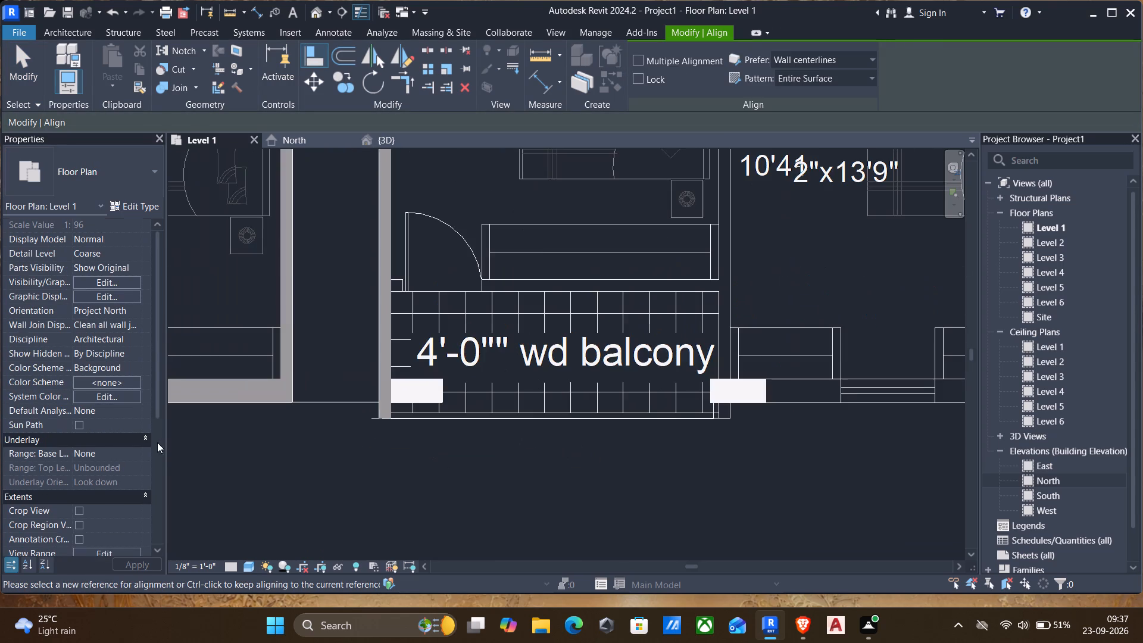
{"action": "scroll", "coordinate": [362, 463], "scroll_direction": "down", "scroll_amount": 4}
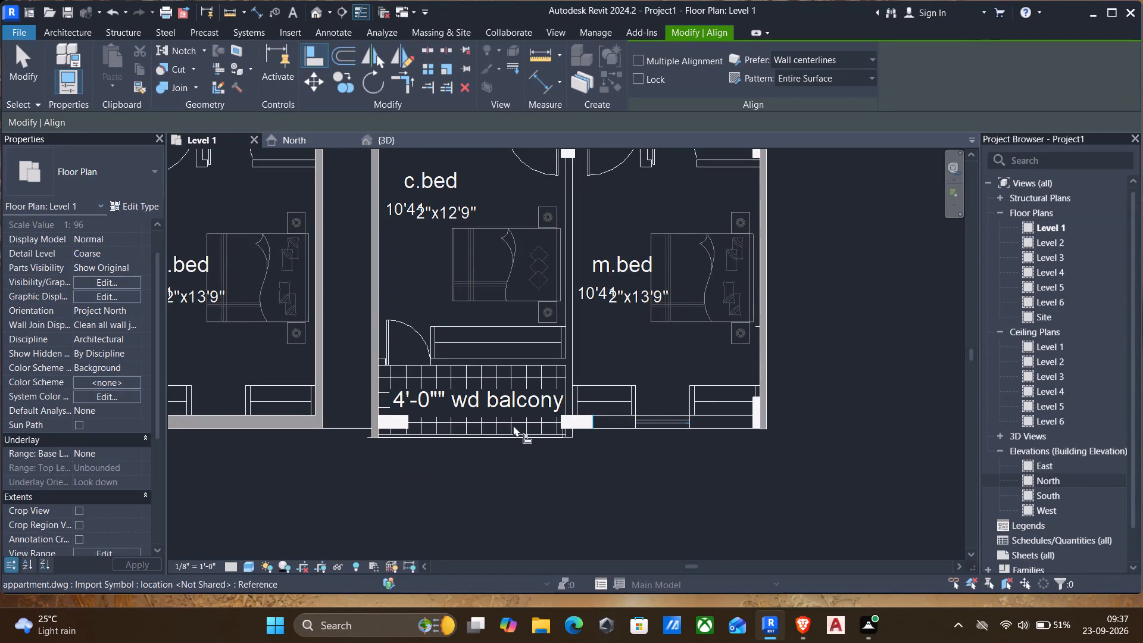
{"action": "scroll", "coordinate": [478, 433], "scroll_direction": "down", "scroll_amount": 2}
{"action": "middle_click_drag", "start_coordinate": [458, 442], "coordinate": [583, 432]}
{"action": "scroll", "coordinate": [521, 425], "scroll_direction": "down", "scroll_amount": 2}
{"action": "middle_click_drag", "start_coordinate": [444, 419], "coordinate": [587, 414]}
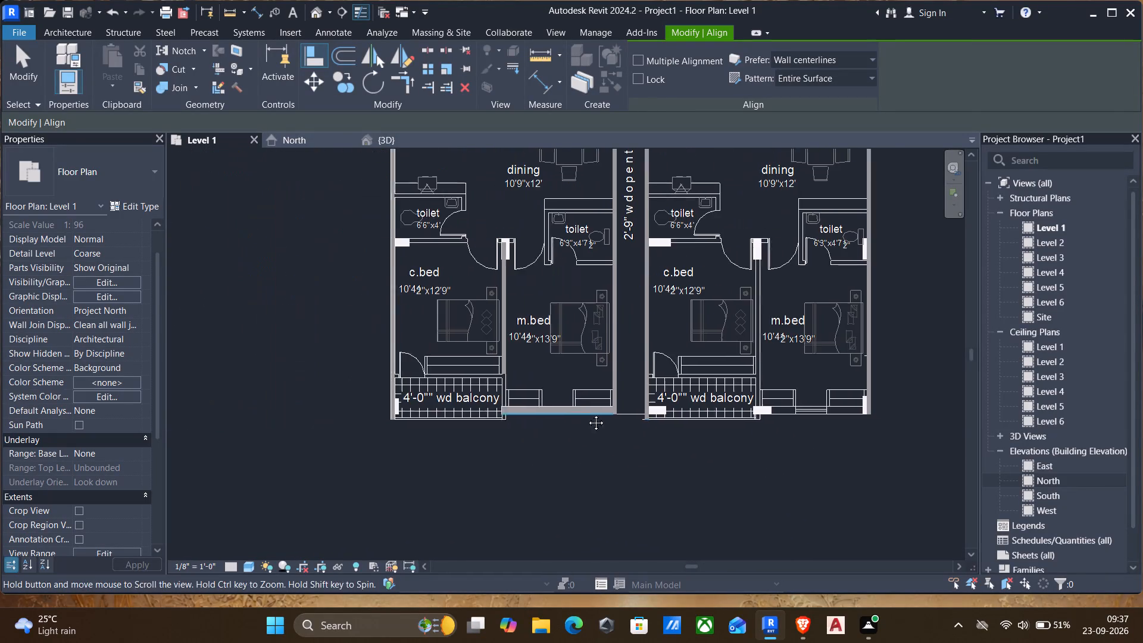
{"action": "middle_click_drag", "start_coordinate": [587, 414], "coordinate": [588, 414]}
{"action": "scroll", "coordinate": [501, 395], "scroll_direction": "up", "scroll_amount": 3}
{"action": "scroll", "coordinate": [428, 364], "scroll_direction": "down", "scroll_amount": 7}
{"action": "middle_click_drag", "start_coordinate": [409, 335], "coordinate": [445, 440]}
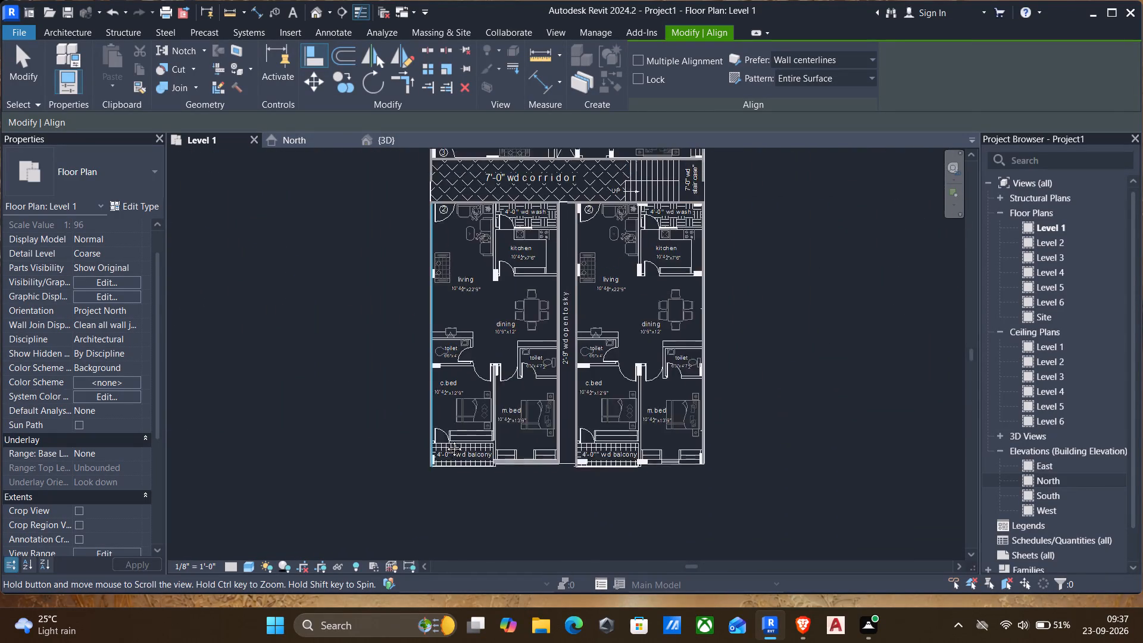
{"action": "middle_click_drag", "start_coordinate": [445, 440], "coordinate": [470, 480]}
{"action": "scroll", "coordinate": [748, 269], "scroll_direction": "up", "scroll_amount": 5}
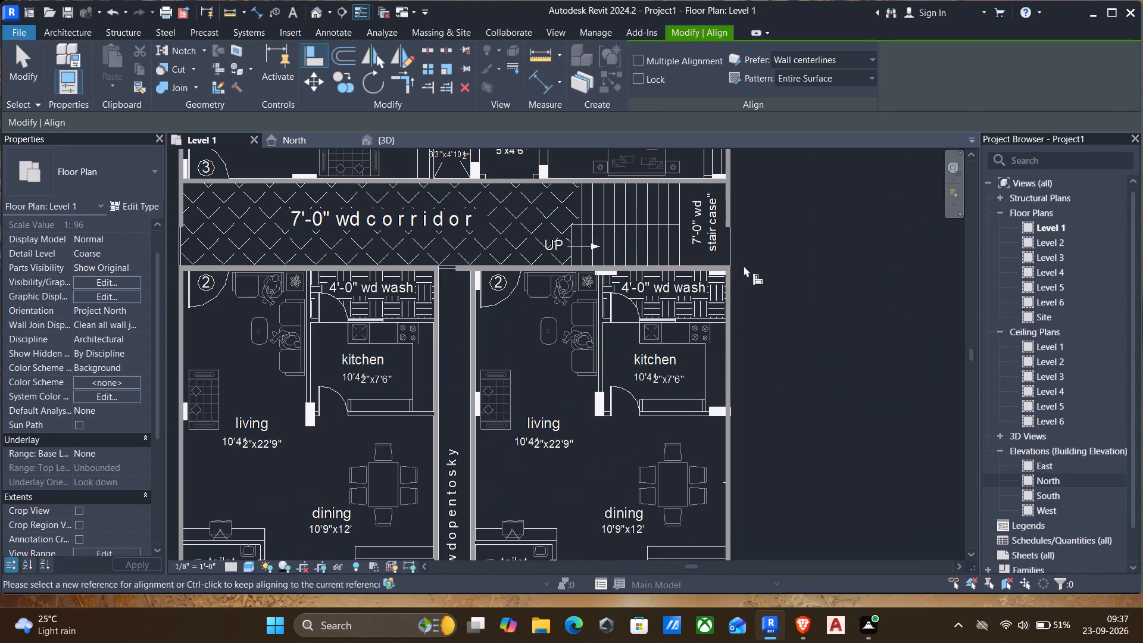
{"action": "key", "text": "Escape"}
{"action": "scroll", "coordinate": [714, 238], "scroll_direction": "up", "scroll_amount": 4}
{"action": "type", "text": "al"}
{"action": "scroll", "coordinate": [829, 379], "scroll_direction": "up", "scroll_amount": 5}
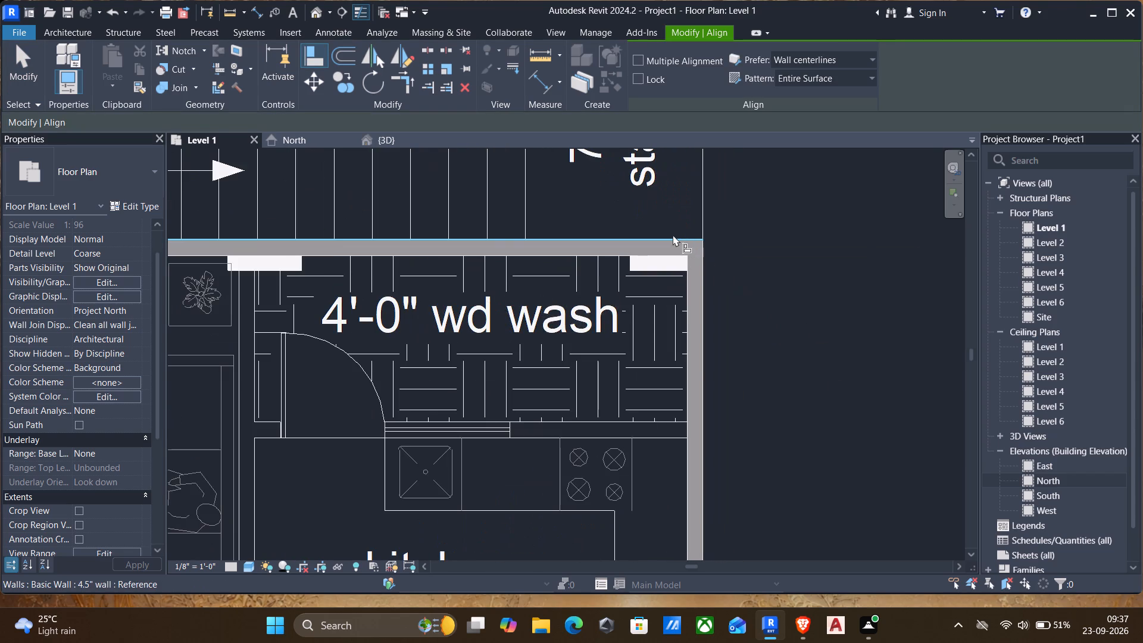
{"action": "left_click", "coordinate": [673, 235]}
{"action": "scroll", "coordinate": [673, 235], "scroll_direction": "down", "scroll_amount": 4}
{"action": "middle_click_drag", "start_coordinate": [680, 198], "coordinate": [677, 333]}
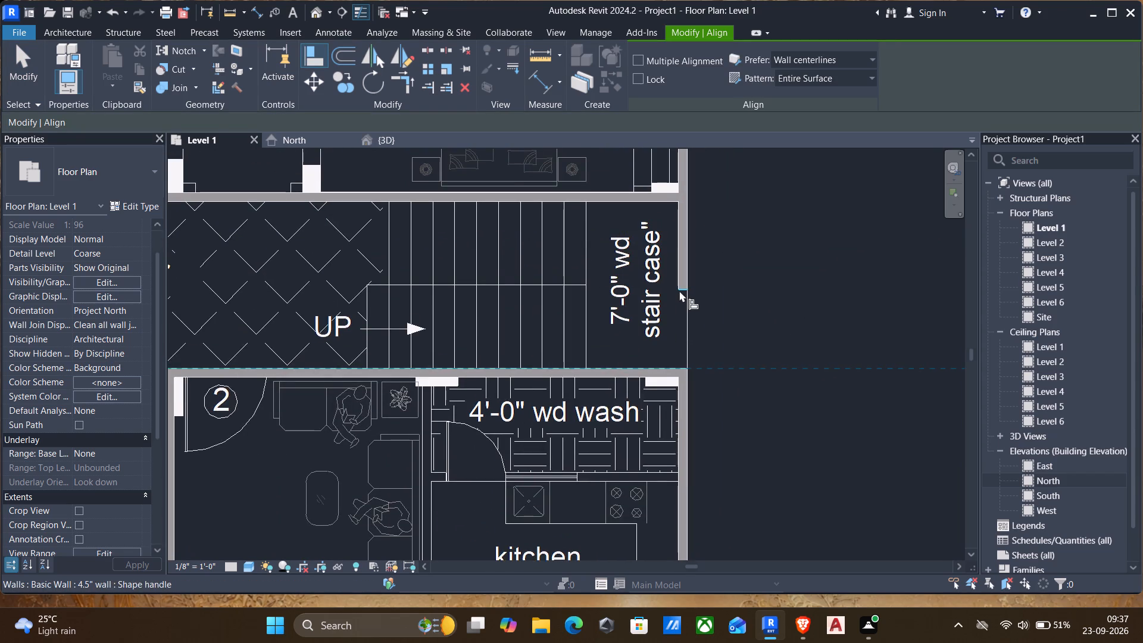
{"action": "left_click", "coordinate": [679, 291]}
Align the open end of the outer wall at the corridor's far end from the staircase with flat 2's corridor-side wall face.
{"action": "scroll", "coordinate": [679, 291], "scroll_direction": "down", "scroll_amount": 4}
{"action": "middle_click_drag", "start_coordinate": [233, 329], "coordinate": [520, 320]}
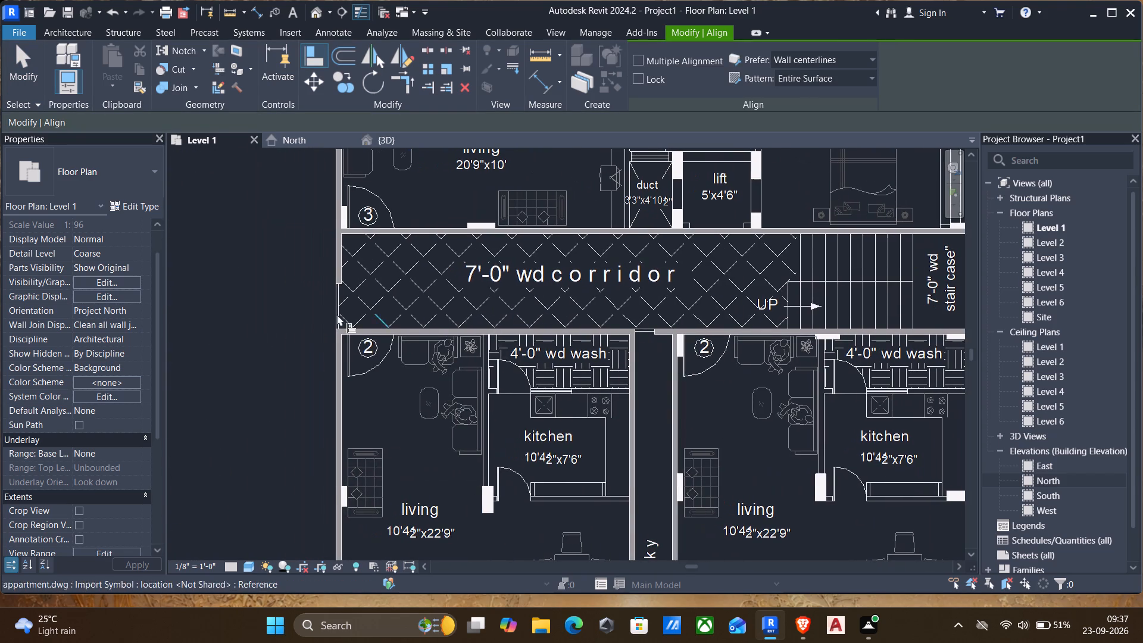
{"action": "scroll", "coordinate": [329, 323], "scroll_direction": "up", "scroll_amount": 6}
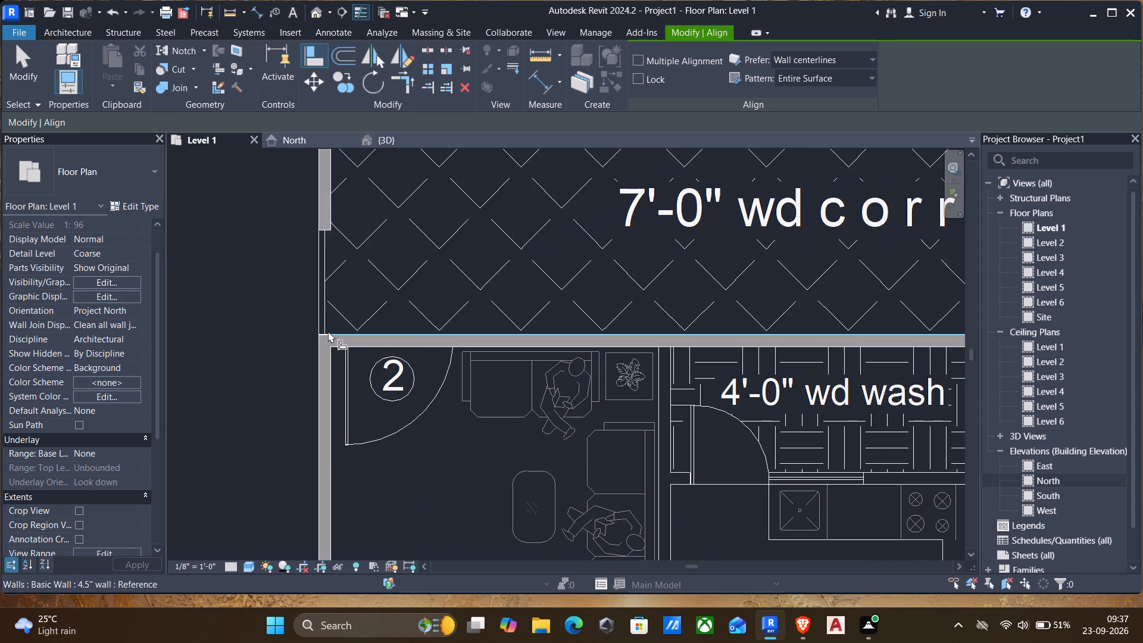
{"action": "left_click", "coordinate": [326, 332]}
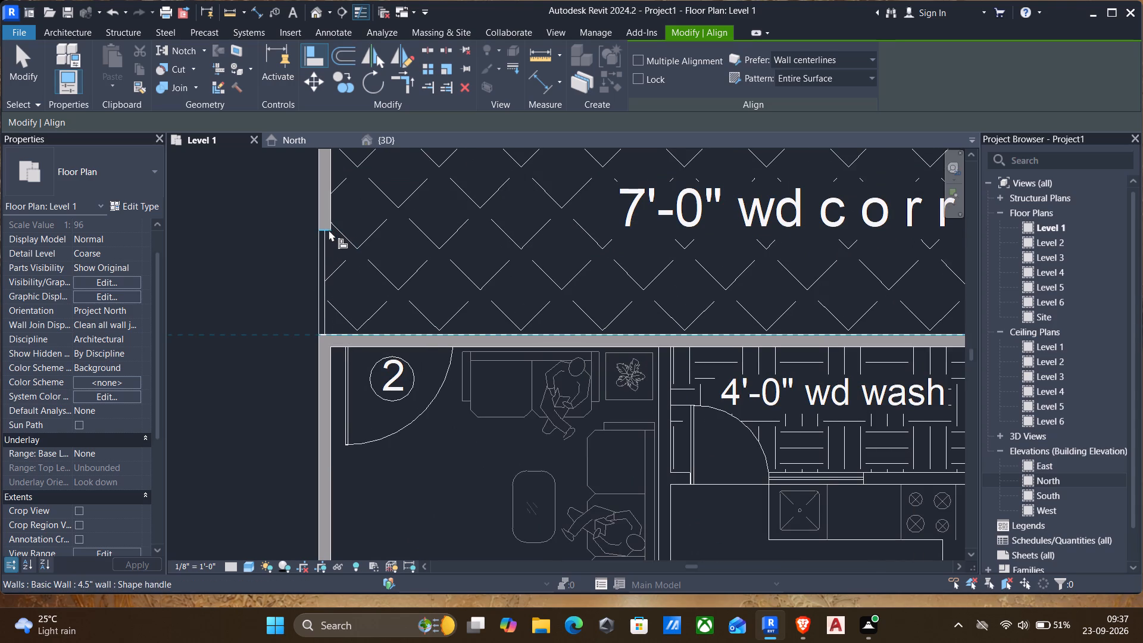
{"action": "left_click", "coordinate": [329, 230]}
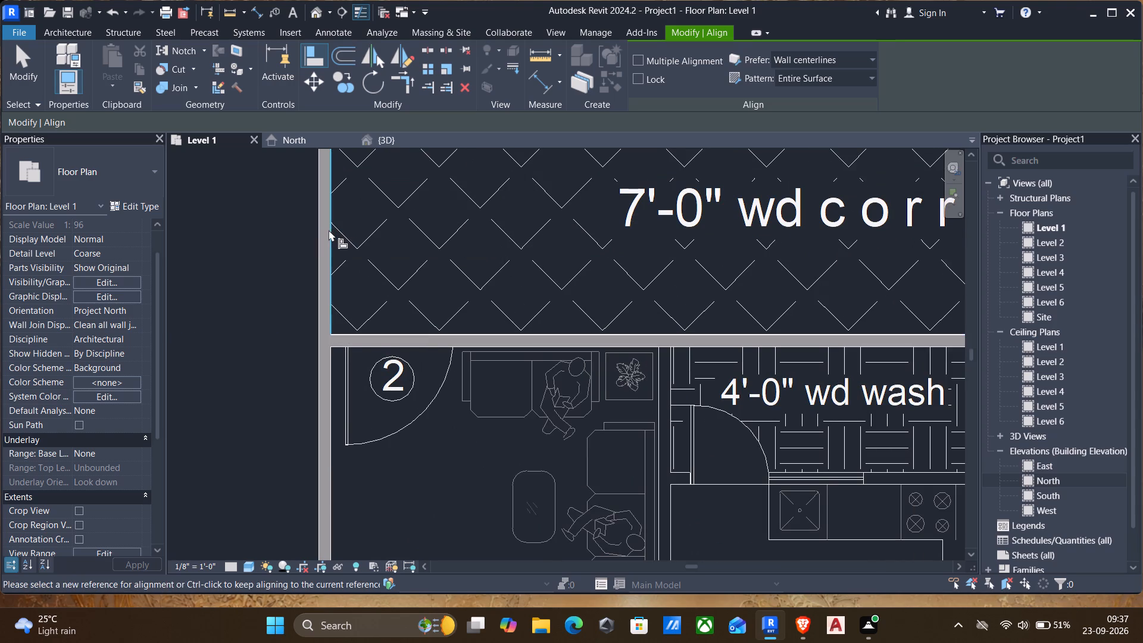
{"action": "scroll", "coordinate": [326, 245], "scroll_direction": "down", "scroll_amount": 3}
{"action": "key", "text": "Escape"}
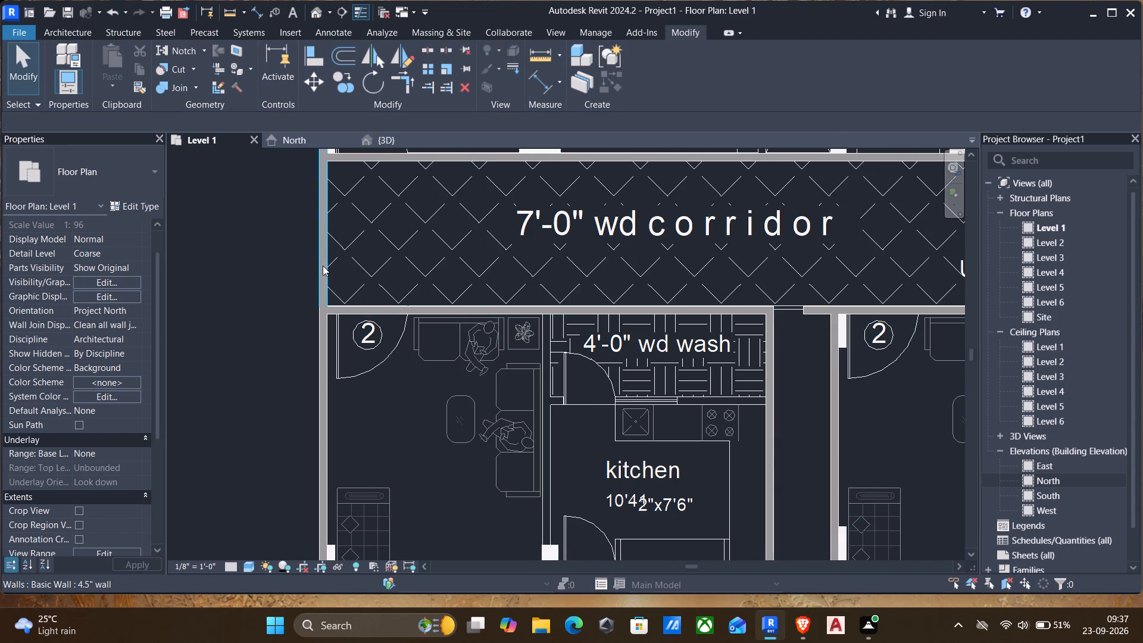
{"action": "left_click", "coordinate": [323, 266]}
{"action": "key", "text": "Escape"}
Examine the Level 1 walls around the corridor, flat 3 and its c.bed balcony, and the overall plan outline.
{"action": "scroll", "coordinate": [322, 280], "scroll_direction": "down", "scroll_amount": 4}
{"action": "scroll", "coordinate": [431, 265], "scroll_direction": "down", "scroll_amount": 2}
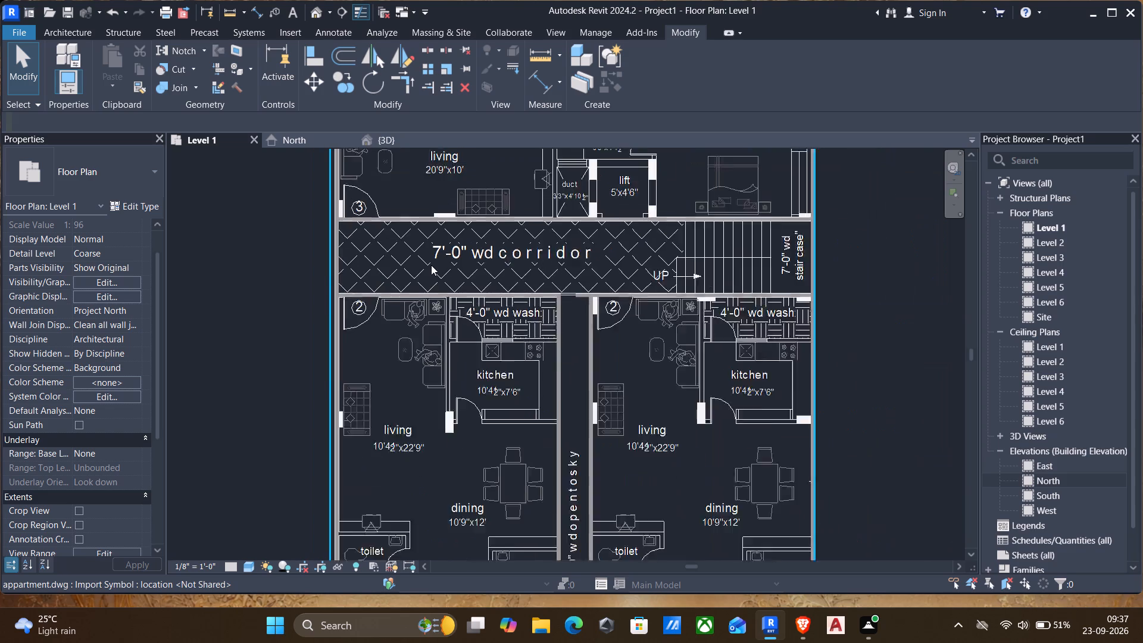
{"action": "middle_click_drag", "start_coordinate": [752, 261], "coordinate": [743, 342]}
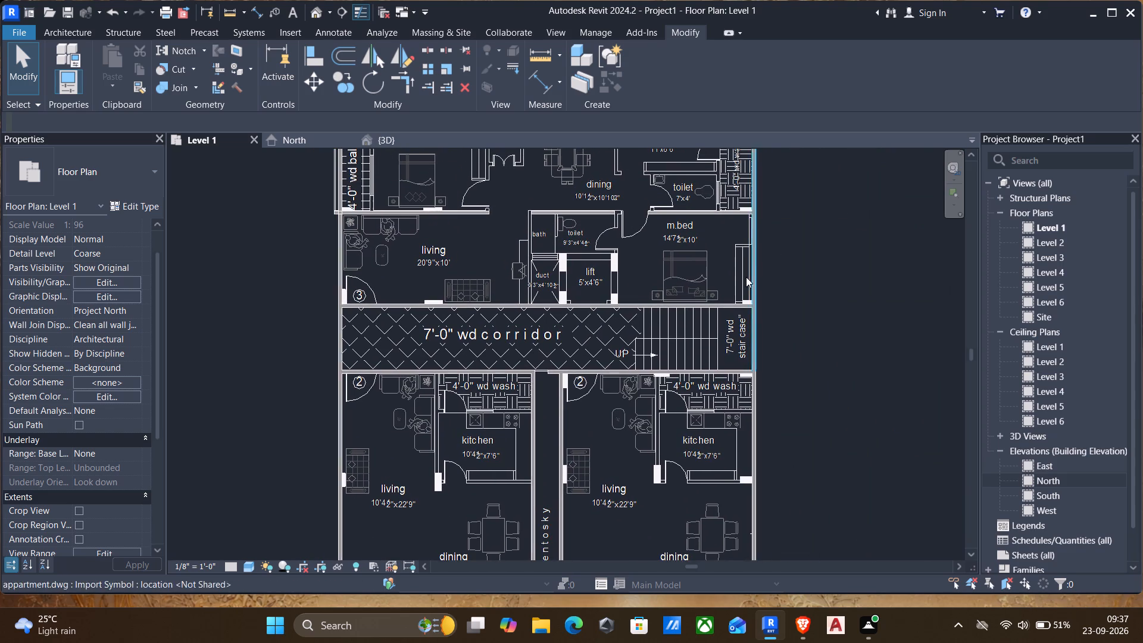
{"action": "scroll", "coordinate": [726, 249], "scroll_direction": "down", "scroll_amount": 2}
{"action": "middle_click_drag", "start_coordinate": [726, 249], "coordinate": [741, 392]}
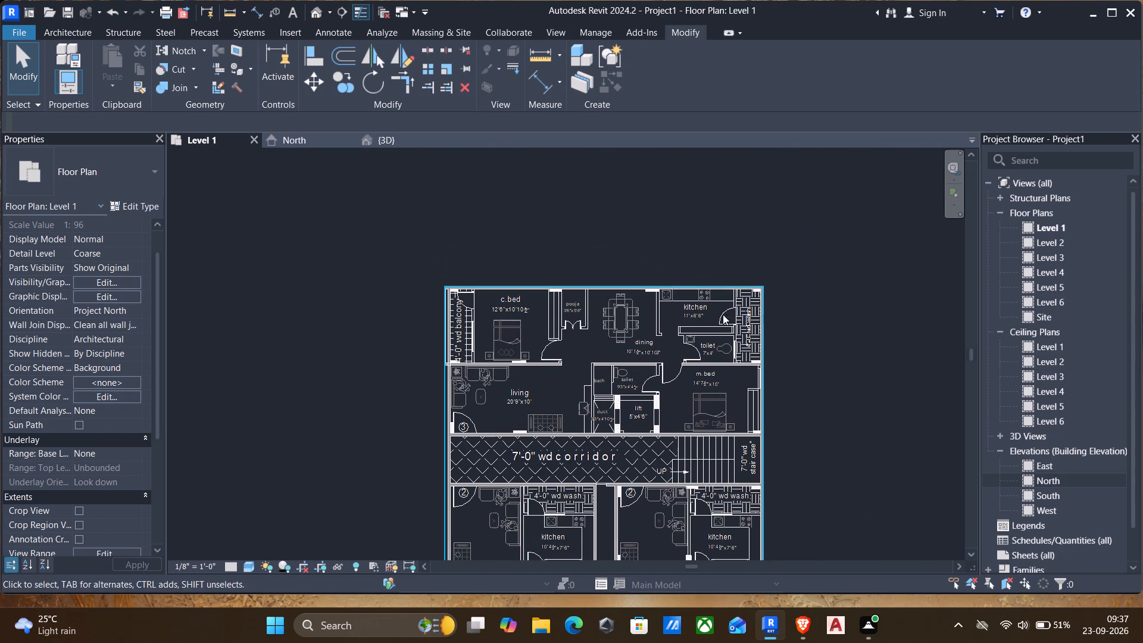
{"action": "scroll", "coordinate": [455, 341], "scroll_direction": "up", "scroll_amount": 9}
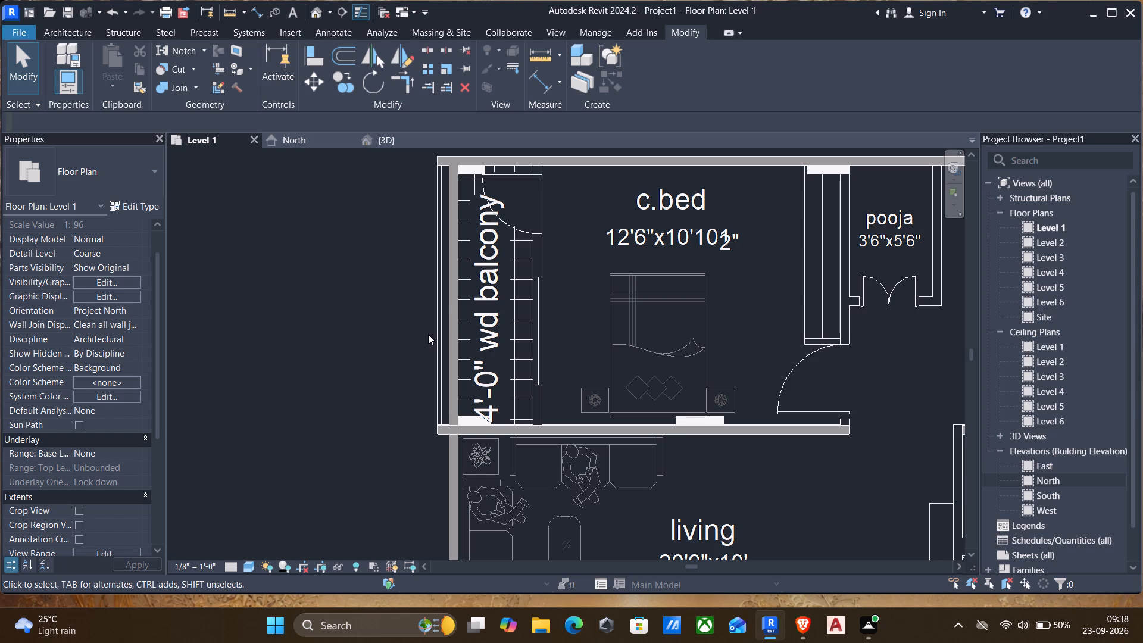
{"action": "scroll", "coordinate": [428, 334], "scroll_direction": "down", "scroll_amount": 7}
{"action": "scroll", "coordinate": [493, 385], "scroll_direction": "down", "scroll_amount": 3}
{"action": "middle_click_drag", "start_coordinate": [572, 452], "coordinate": [526, 399]}
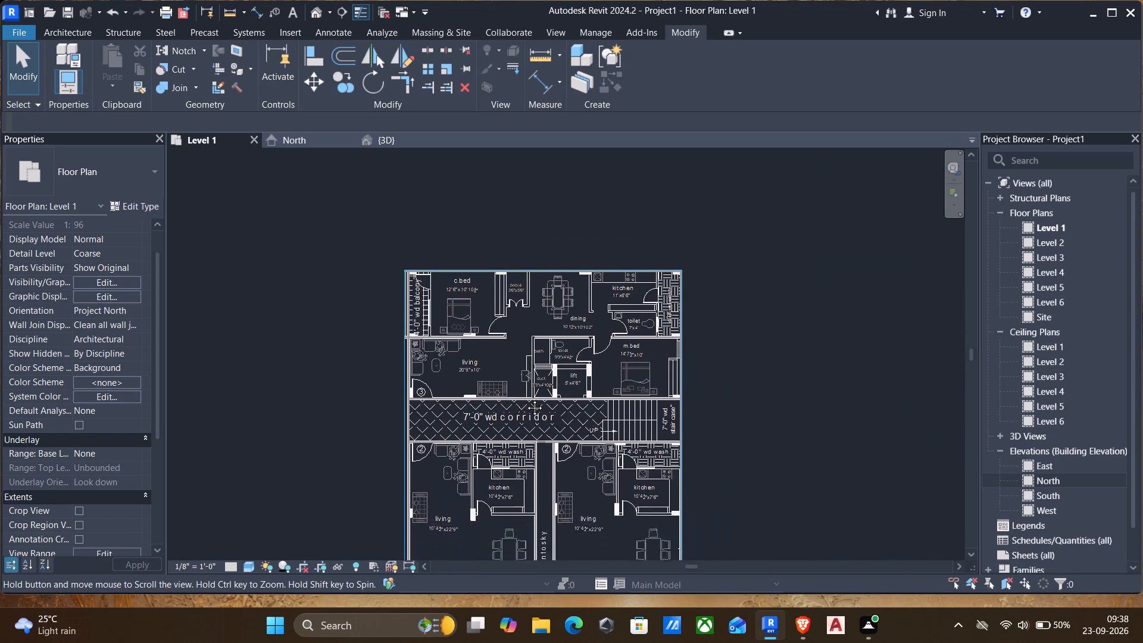
{"action": "middle_click_drag", "start_coordinate": [526, 399], "coordinate": [513, 256]}
{"action": "scroll", "coordinate": [511, 279], "scroll_direction": "down", "scroll_amount": 2}
{"action": "middle_click_drag", "start_coordinate": [508, 323], "coordinate": [545, 317]}
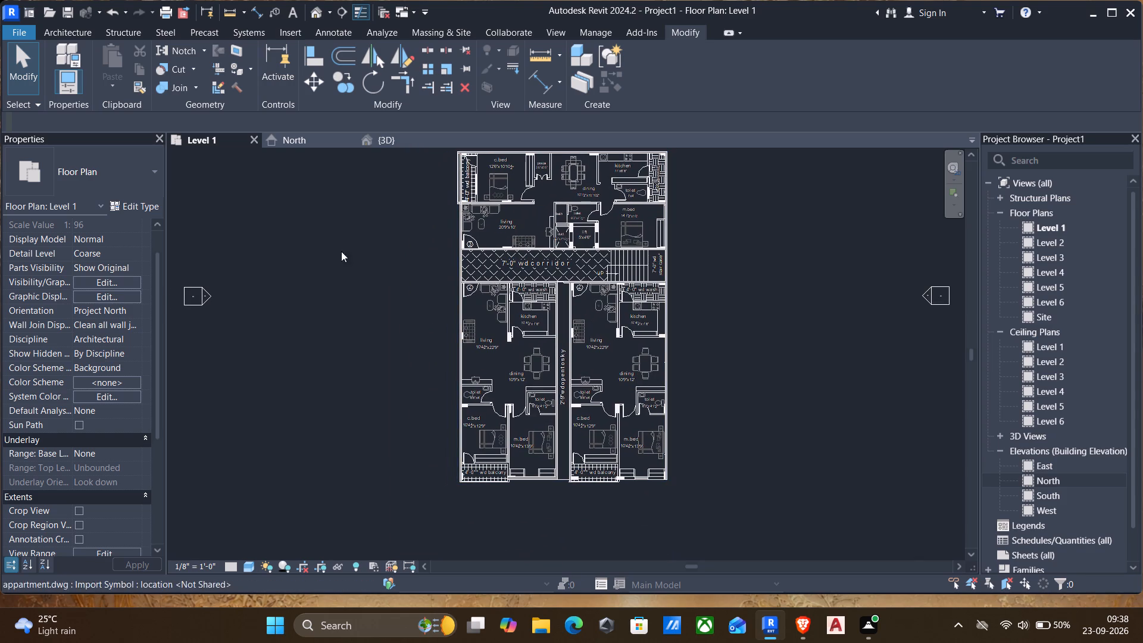
Open the default 3D view and orbit the model to inspect the walls from the balcony side.
{"action": "left_click", "coordinate": [318, 12]}
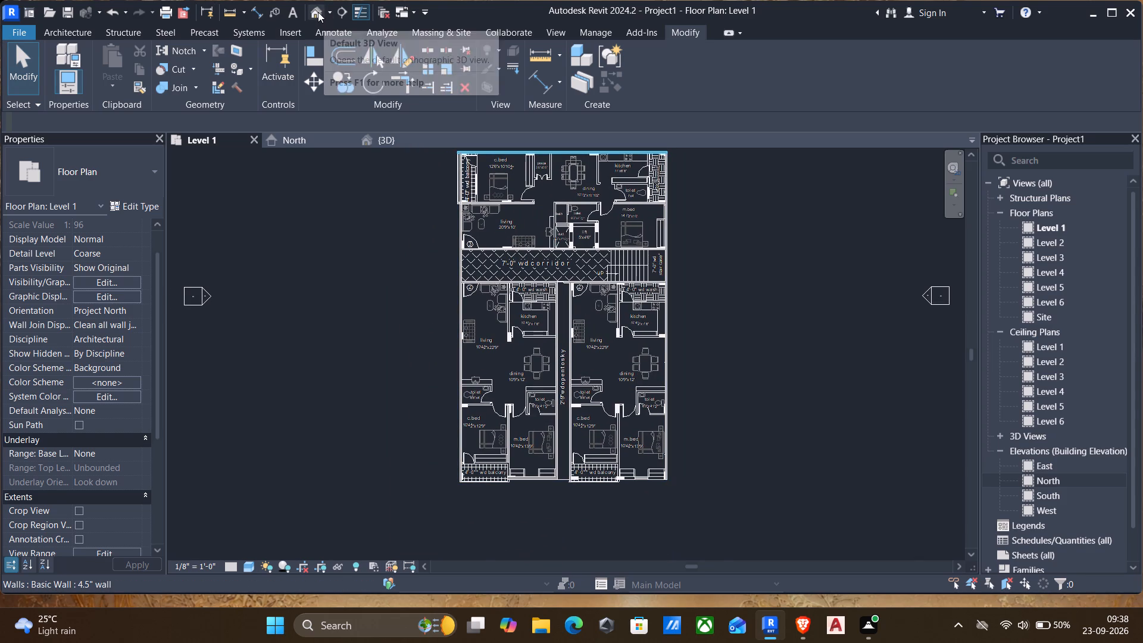
{"action": "scroll", "coordinate": [559, 360], "scroll_direction": "up", "scroll_amount": 5}
{"action": "scroll", "coordinate": [559, 357], "scroll_direction": "down", "scroll_amount": 6}
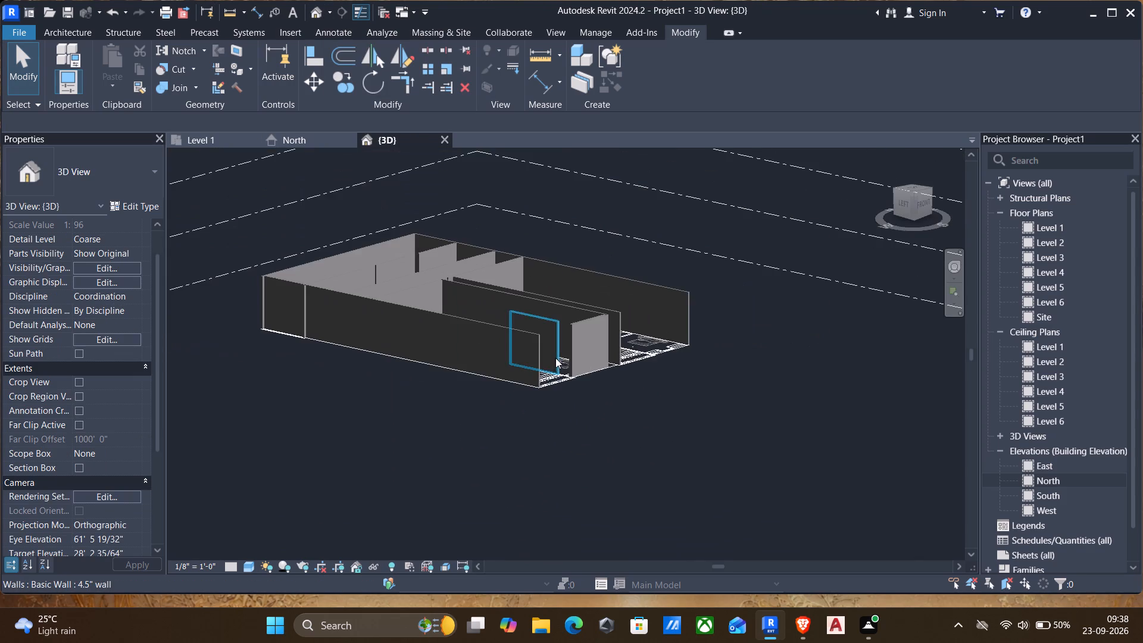
{"action": "middle_click_drag", "start_coordinate": [638, 397], "coordinate": [436, 460], "text": "shift"}
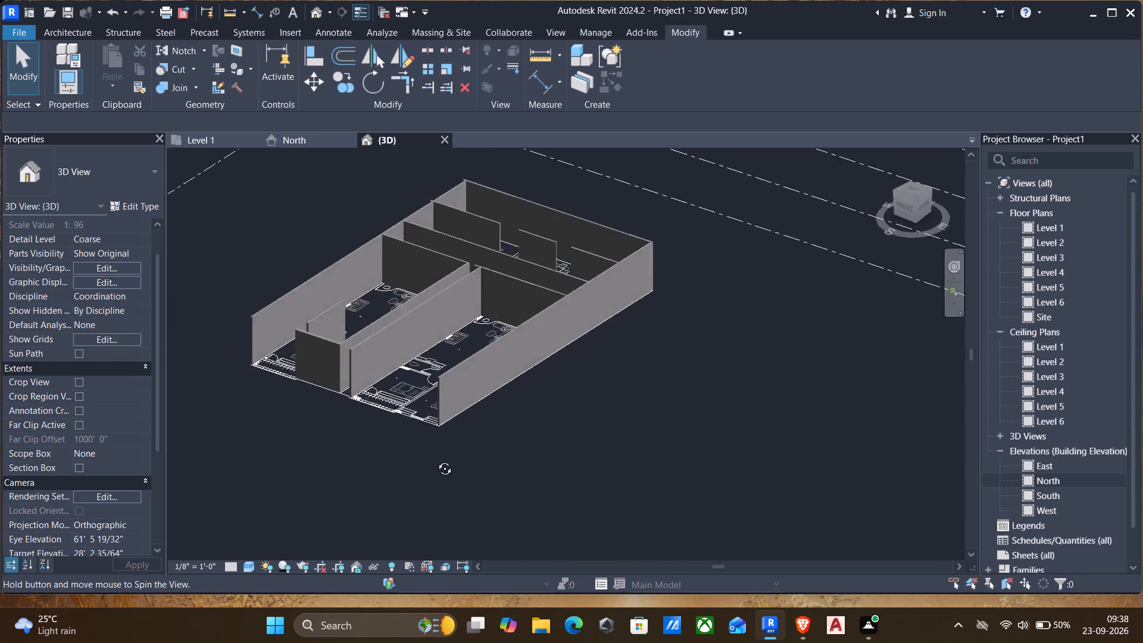
Orbit the 3D model to inspect the flats' walls from above and from the balcony side.
{"action": "middle_click_drag", "start_coordinate": [436, 460], "coordinate": [407, 489], "text": "shift"}
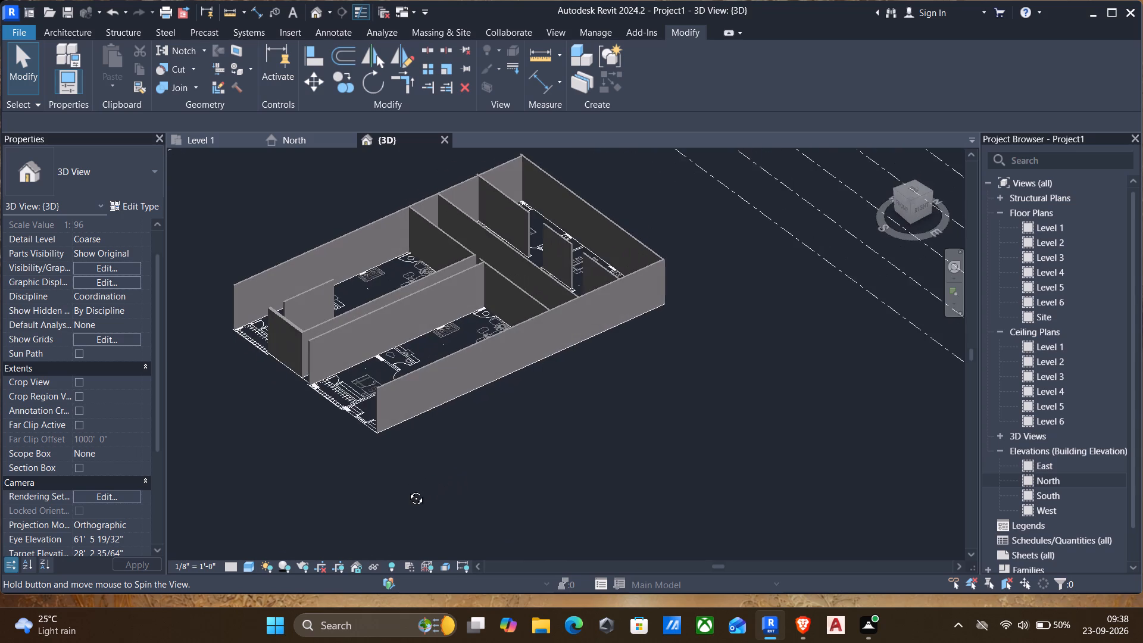
{"action": "middle_click_drag", "start_coordinate": [407, 489], "coordinate": [513, 498], "text": "shift"}
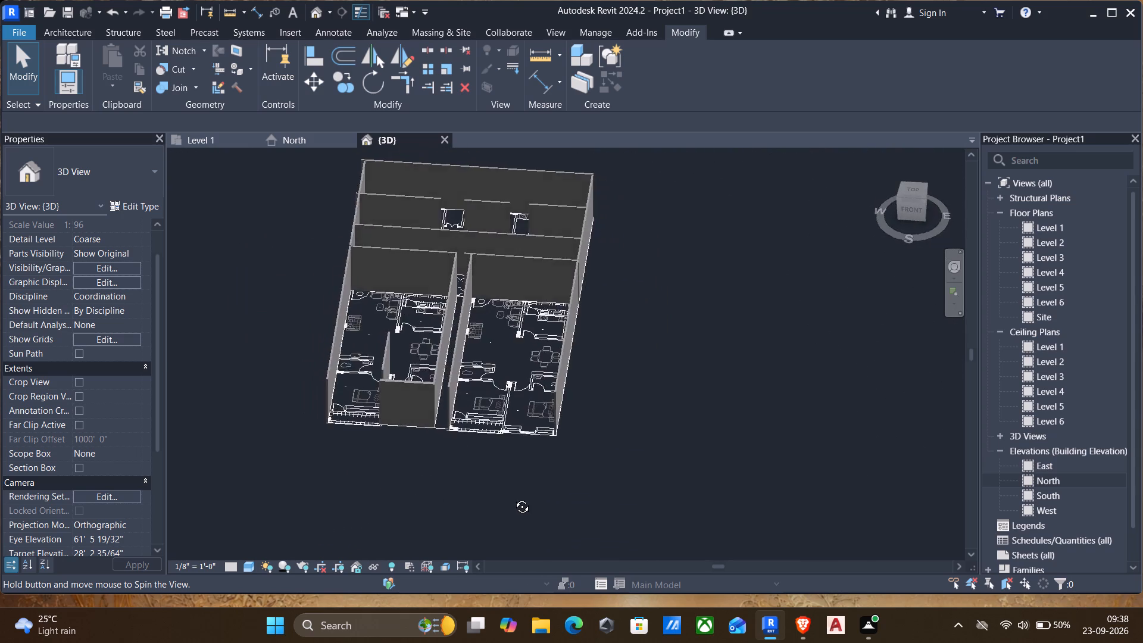
{"action": "middle_click_drag", "start_coordinate": [513, 498], "coordinate": [534, 494], "text": "shift"}
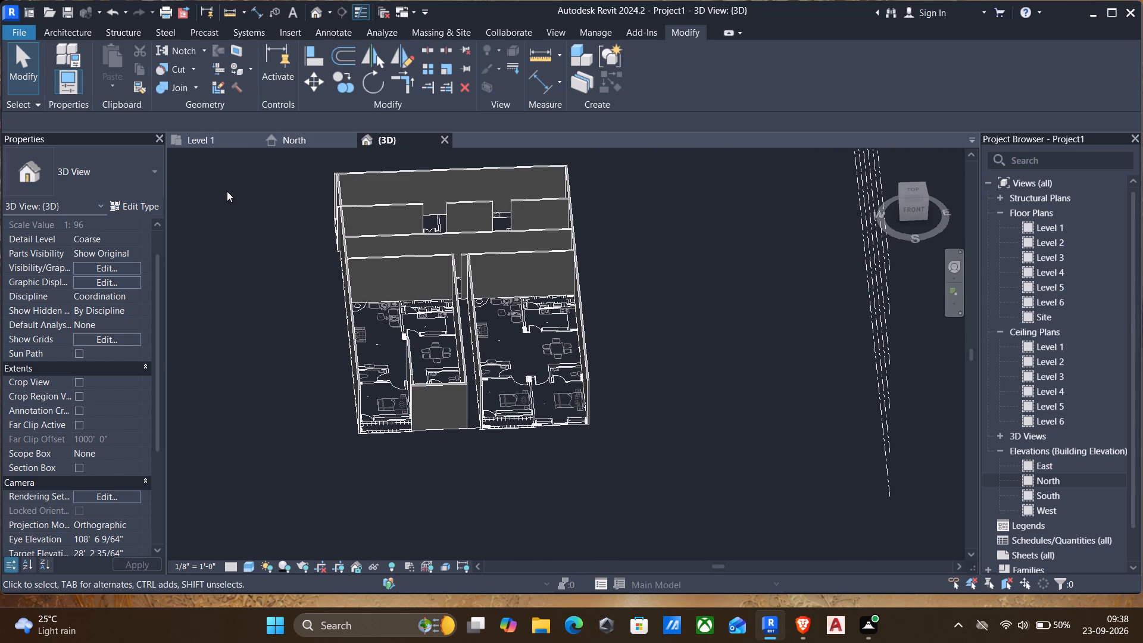
On Level 1, align the open end of flat 2's corridor-side 4.5" wall with the open-to-sky face of flat 2's side wall.
{"action": "left_click", "coordinate": [199, 133]}
{"action": "scroll", "coordinate": [520, 288], "scroll_direction": "up", "scroll_amount": 3}
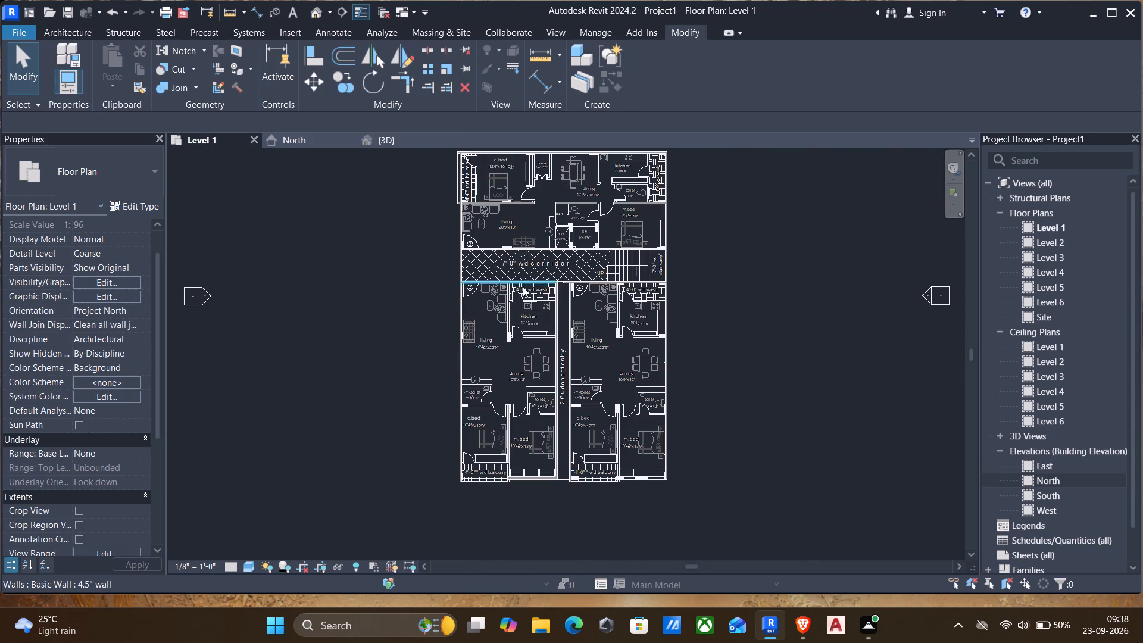
{"action": "scroll", "coordinate": [523, 286], "scroll_direction": "up", "scroll_amount": 7}
{"action": "scroll", "coordinate": [722, 302], "scroll_direction": "up", "scroll_amount": 5}
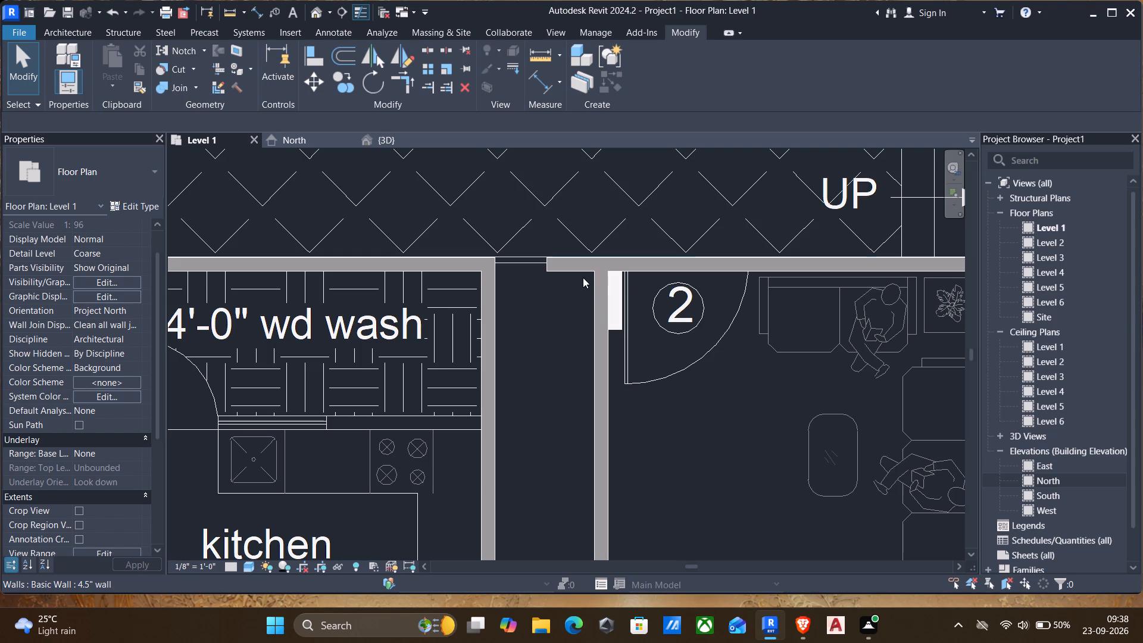
{"action": "left_click", "coordinate": [563, 264]}
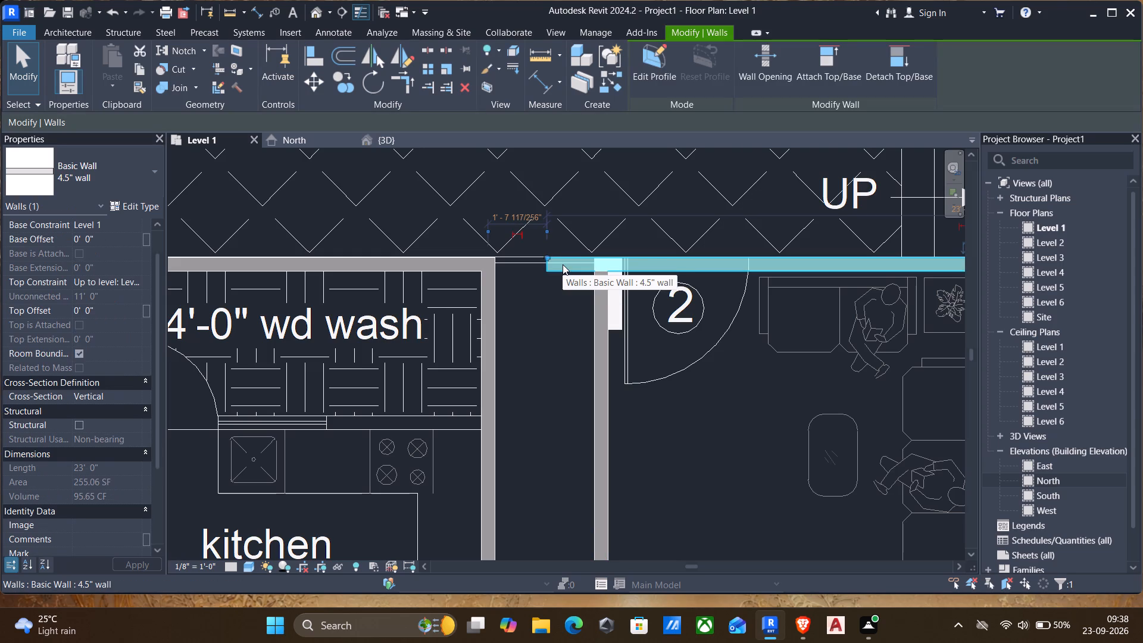
{"action": "key", "text": "Escape"}
{"action": "type", "text": "al"}
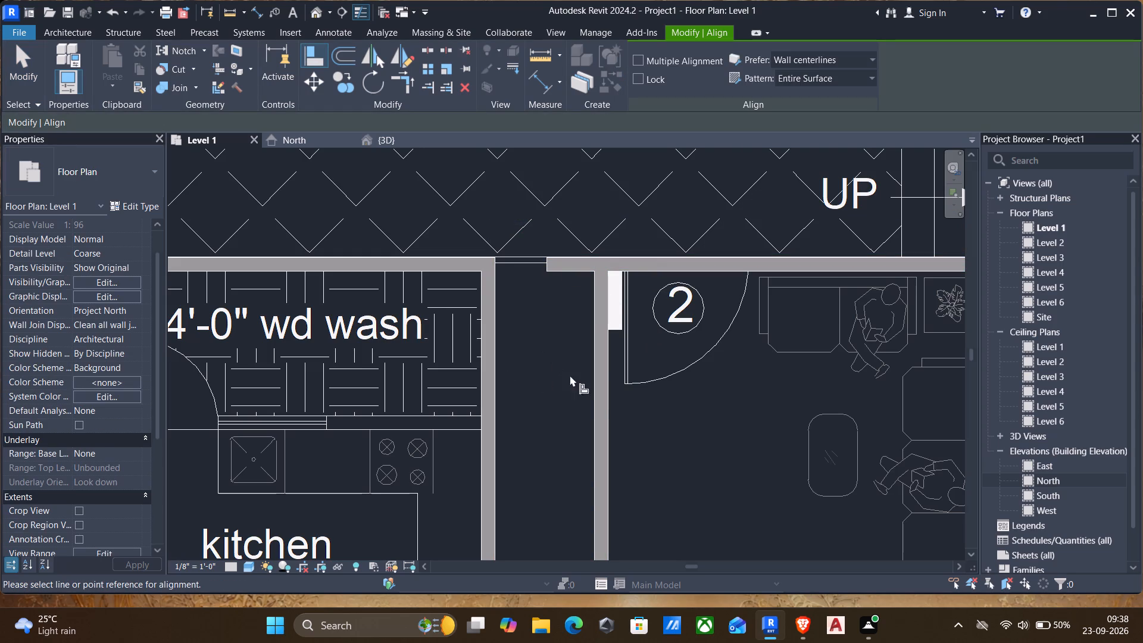
{"action": "left_click", "coordinate": [593, 392]}
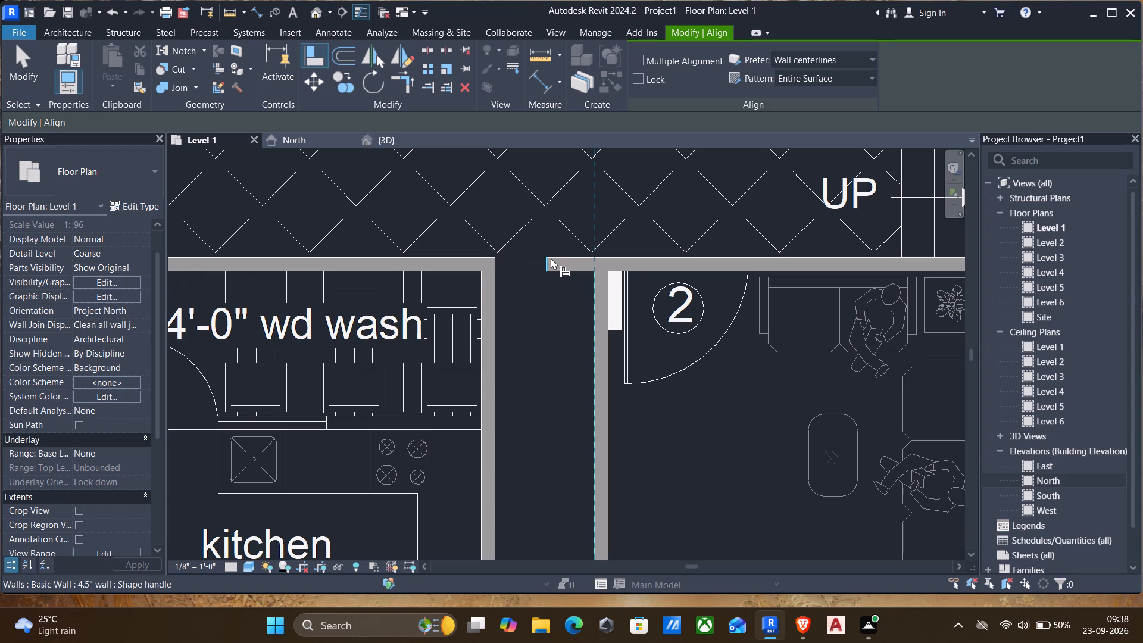
{"action": "left_click", "coordinate": [546, 262]}
{"action": "scroll", "coordinate": [517, 263], "scroll_direction": "down", "scroll_amount": 3}
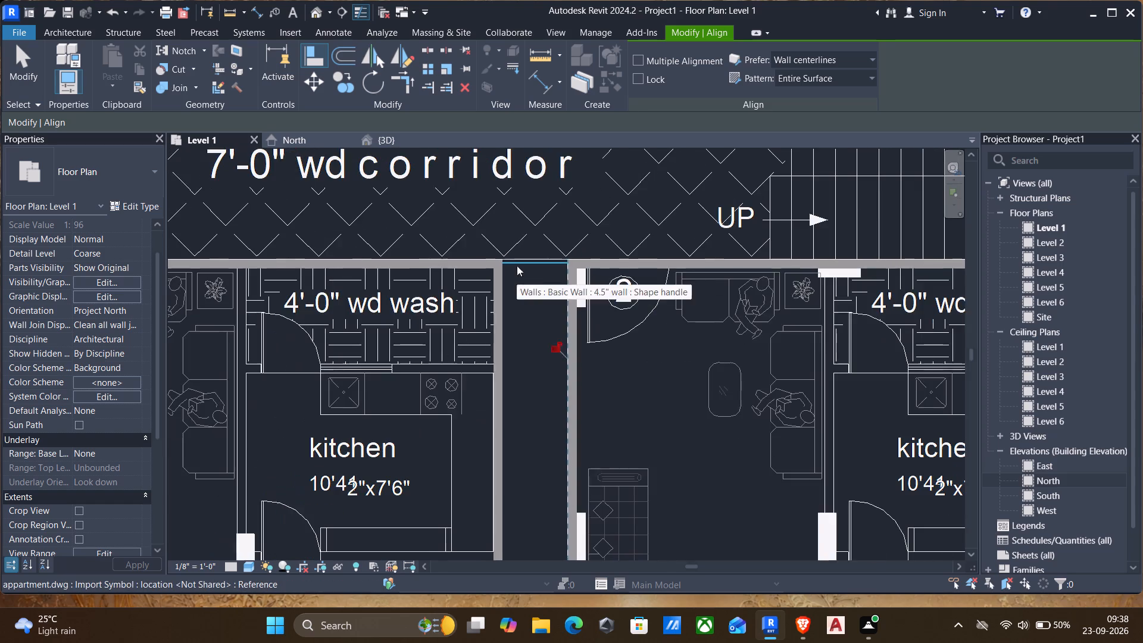
{"action": "key", "text": "Escape"}
{"action": "scroll", "coordinate": [510, 275], "scroll_direction": "down", "scroll_amount": 2}
{"action": "middle_click_drag", "start_coordinate": [523, 288], "coordinate": [527, 246]}
{"action": "key", "text": "Escape"}
Examine the balcony-side ends of both corridor flats on Level 1, comparing the outer walls at the balconies and m.beds.
{"action": "scroll", "coordinate": [504, 306], "scroll_direction": "down", "scroll_amount": 2}
{"action": "middle_click_drag", "start_coordinate": [530, 376], "coordinate": [490, 216]}
{"action": "scroll", "coordinate": [507, 362], "scroll_direction": "down", "scroll_amount": 1}
{"action": "middle_click_drag", "start_coordinate": [521, 404], "coordinate": [530, 275]}
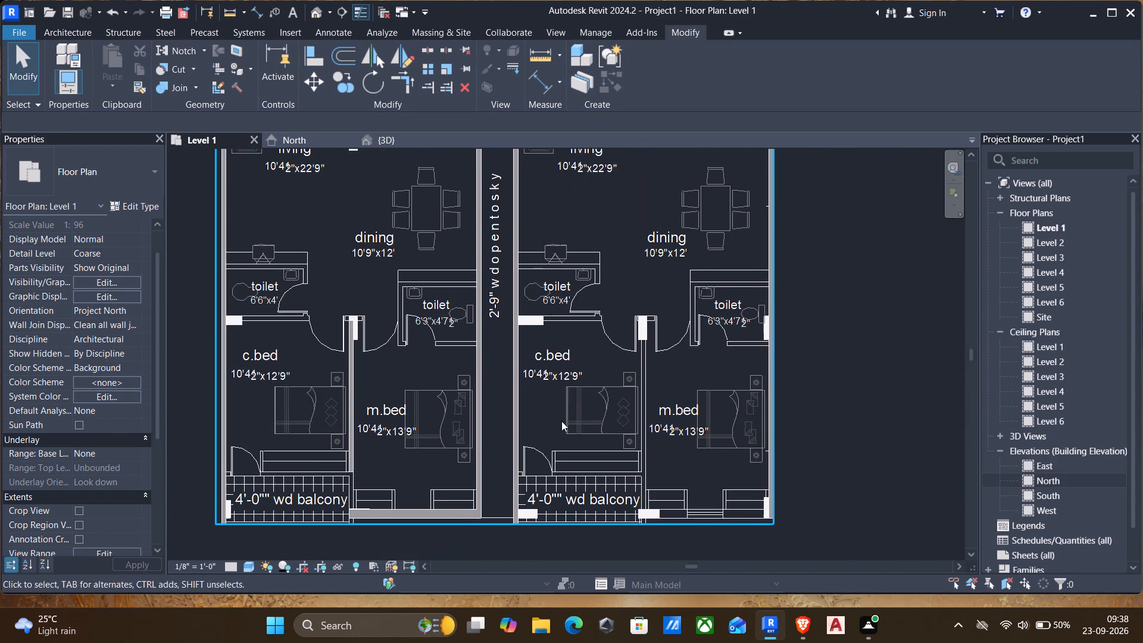
{"action": "middle_click_drag", "start_coordinate": [561, 421], "coordinate": [548, 323]}
{"action": "scroll", "coordinate": [246, 429], "scroll_direction": "up", "scroll_amount": 5}
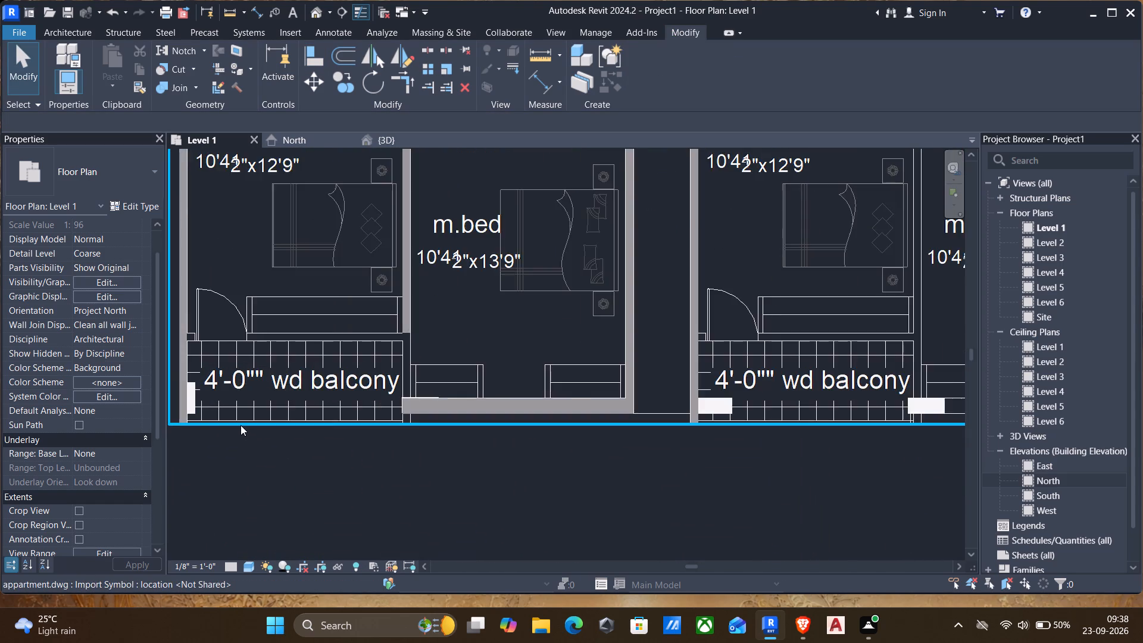
{"action": "middle_click_drag", "start_coordinate": [235, 420], "coordinate": [417, 389]}
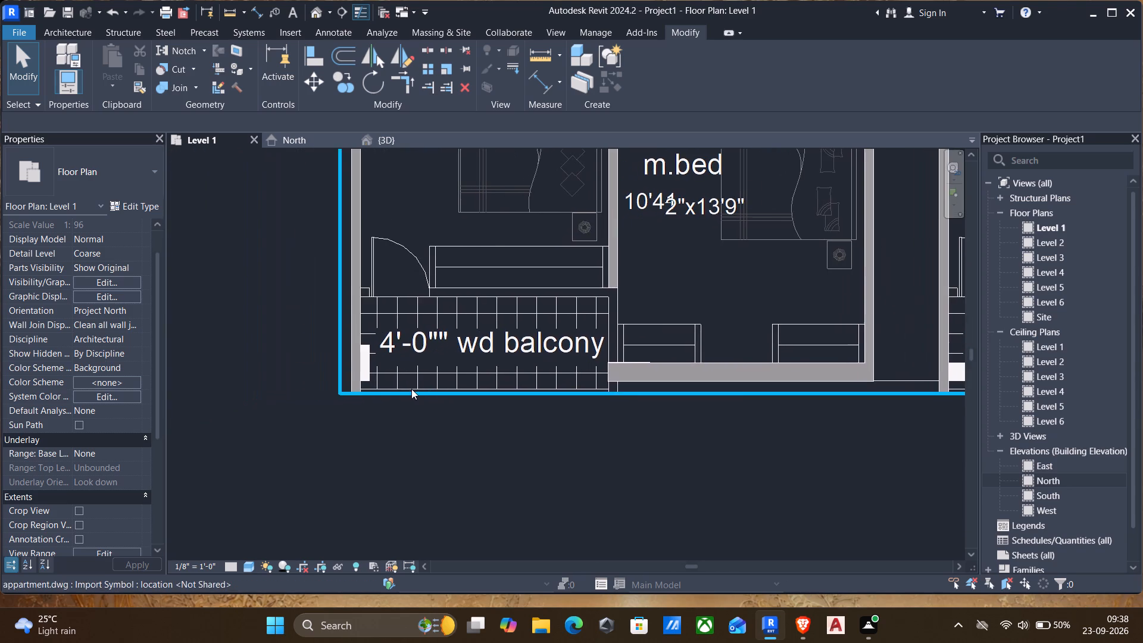
{"action": "scroll", "coordinate": [366, 381], "scroll_direction": "up", "scroll_amount": 4}
{"action": "scroll", "coordinate": [375, 396], "scroll_direction": "down", "scroll_amount": 4}
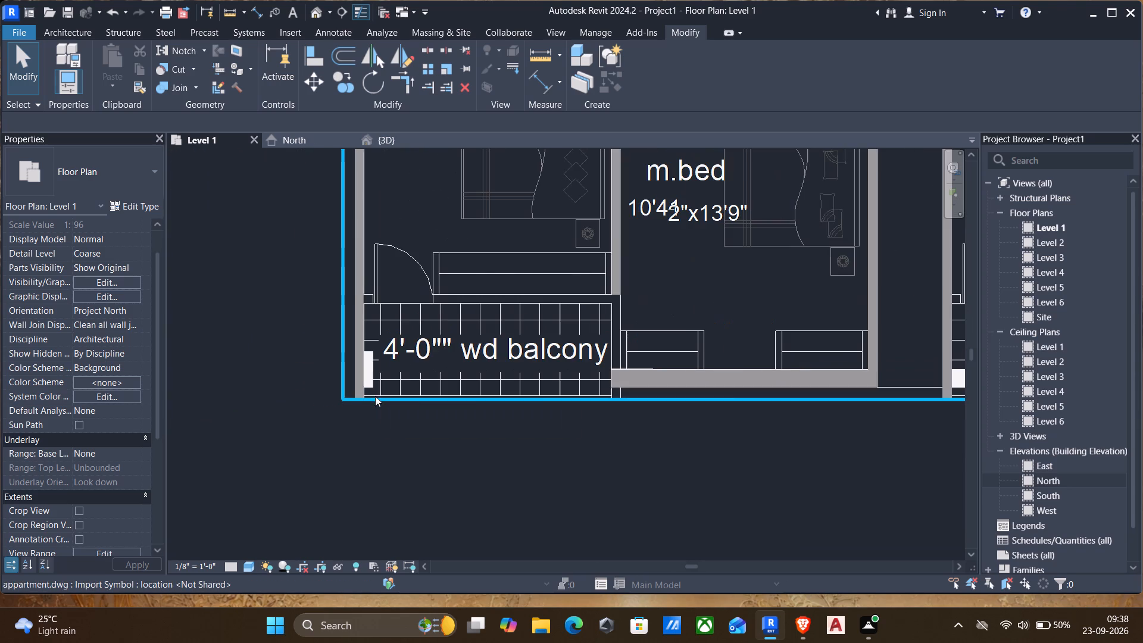
{"action": "scroll", "coordinate": [620, 383], "scroll_direction": "up", "scroll_amount": 4}
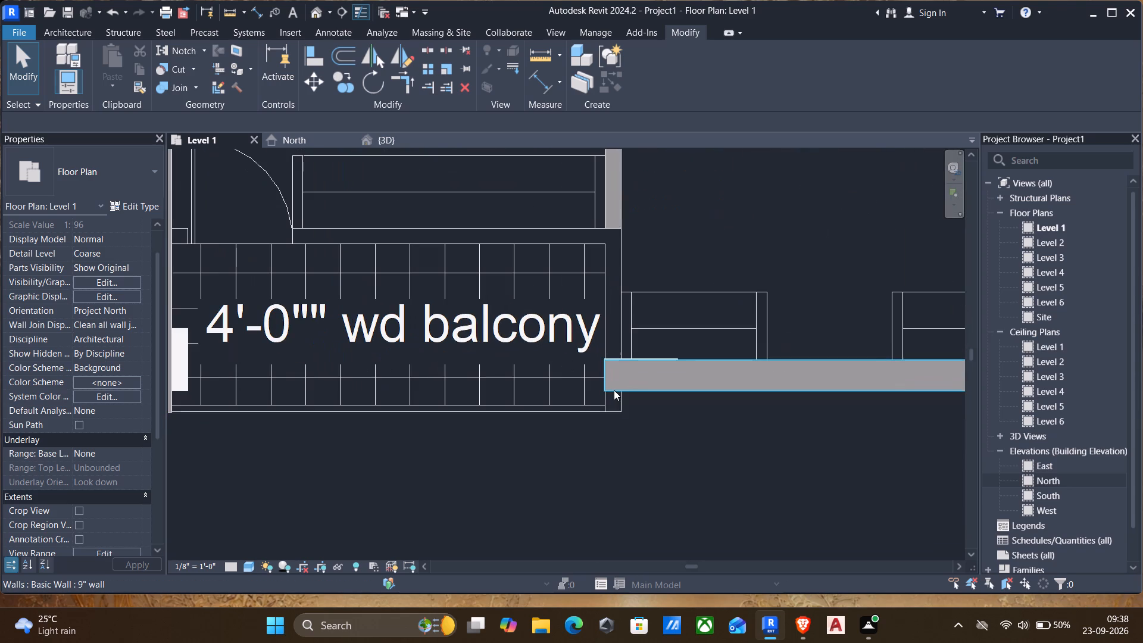
{"action": "scroll", "coordinate": [614, 390], "scroll_direction": "down", "scroll_amount": 10}
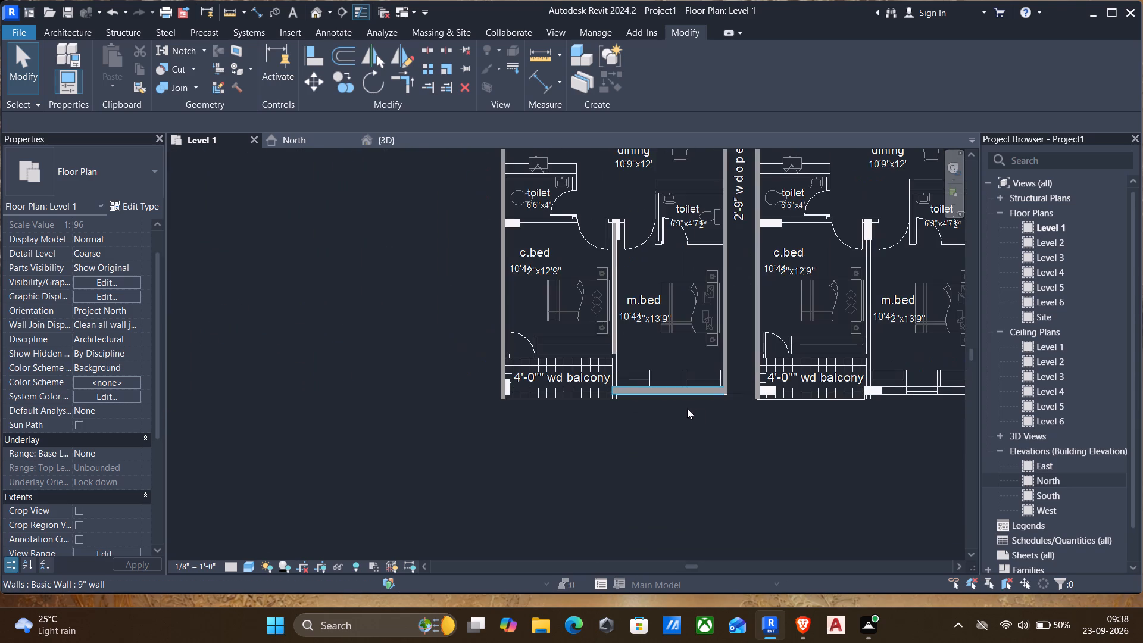
{"action": "middle_click_drag", "start_coordinate": [687, 408], "coordinate": [358, 394]}
{"action": "scroll", "coordinate": [623, 355], "scroll_direction": "up", "scroll_amount": 5}
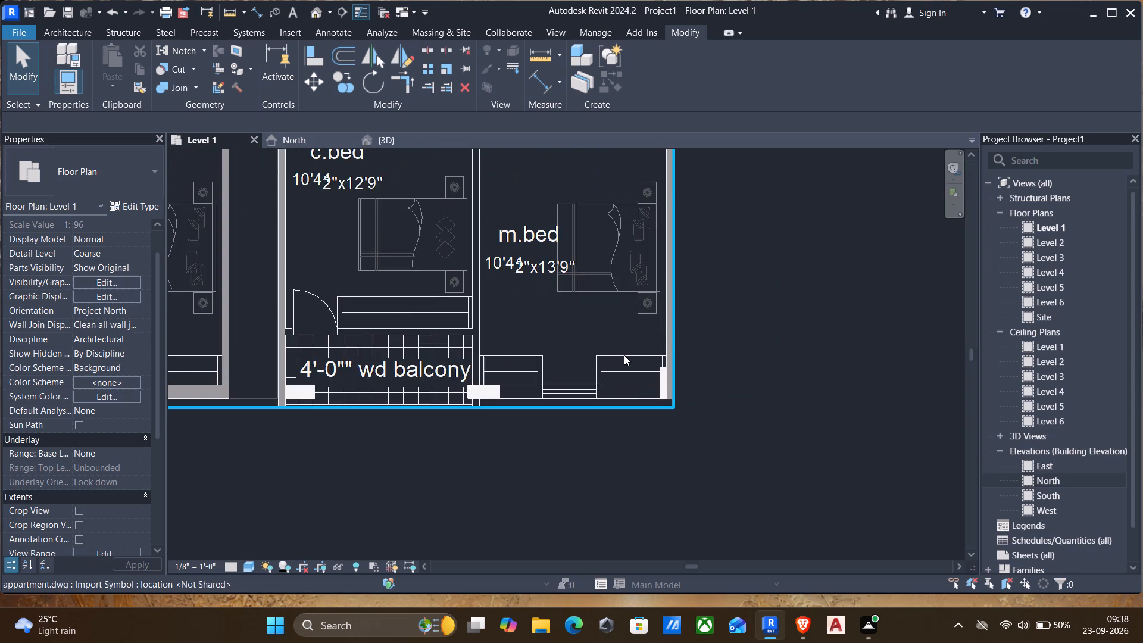
{"action": "scroll", "coordinate": [604, 404], "scroll_direction": "down", "scroll_amount": 5}
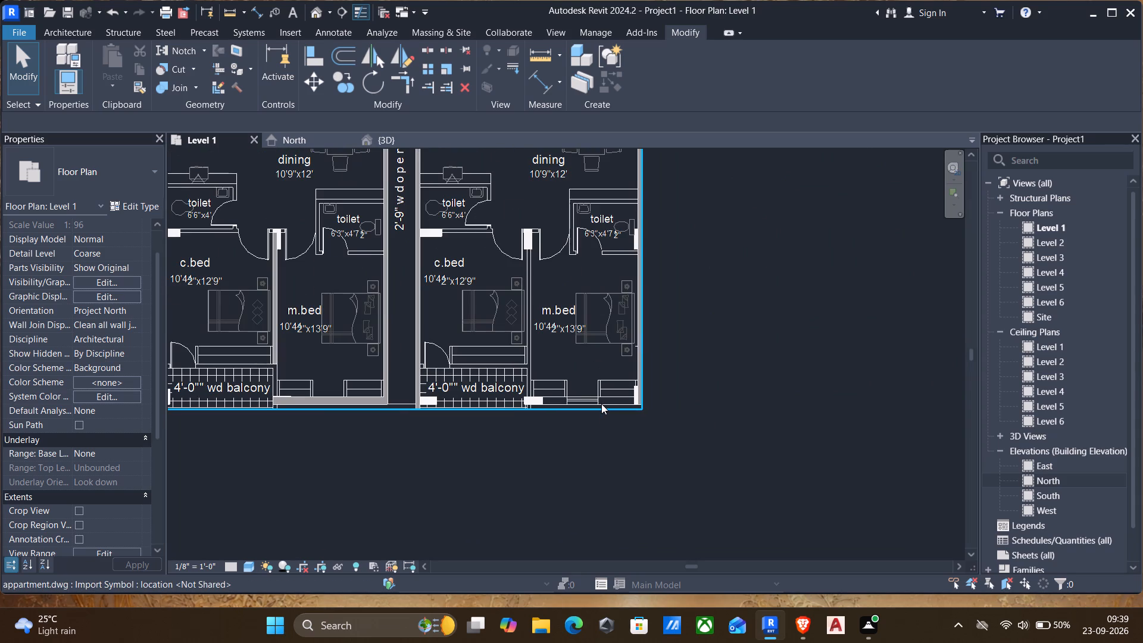
{"action": "scroll", "coordinate": [601, 404], "scroll_direction": "up", "scroll_amount": 4}
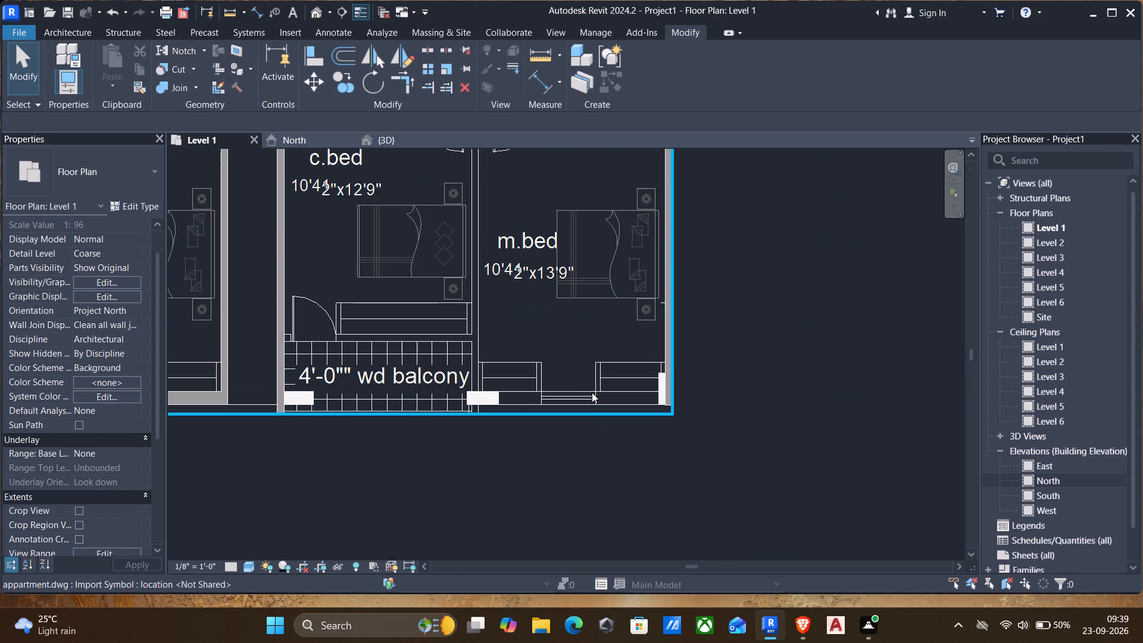
{"action": "scroll", "coordinate": [383, 386], "scroll_direction": "down", "scroll_amount": 3}
Draw a matching 9" wall about 10'-11" long along the outer edge of flat 2's m.bed, from the outer side wall to the balcony.
{"action": "left_click", "coordinate": [220, 391]}
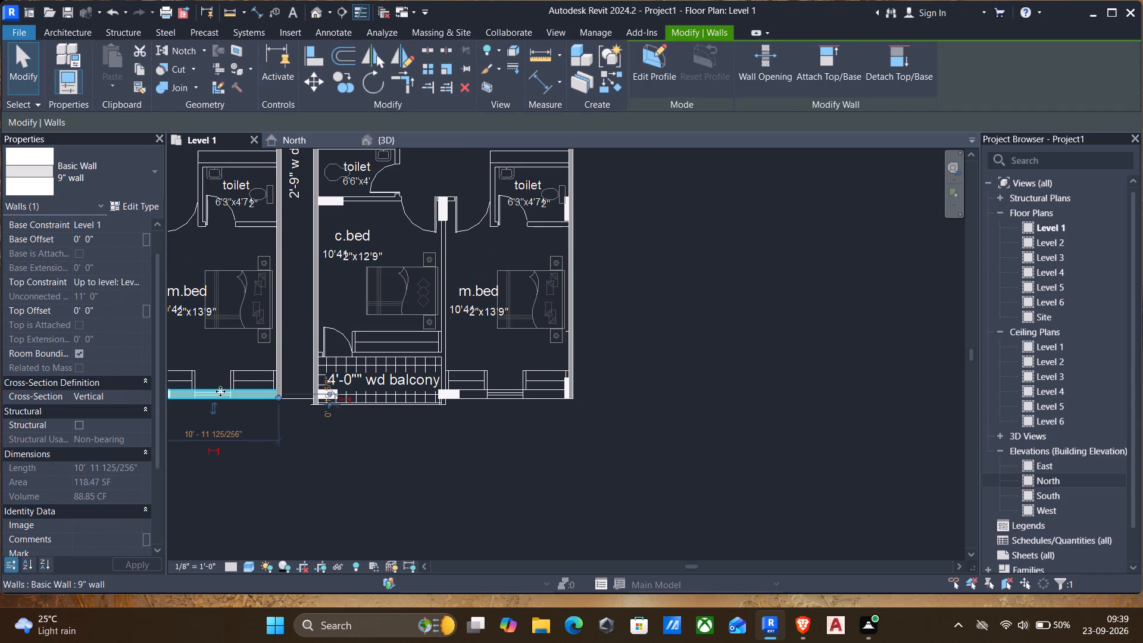
{"action": "type", "text": "cs"}
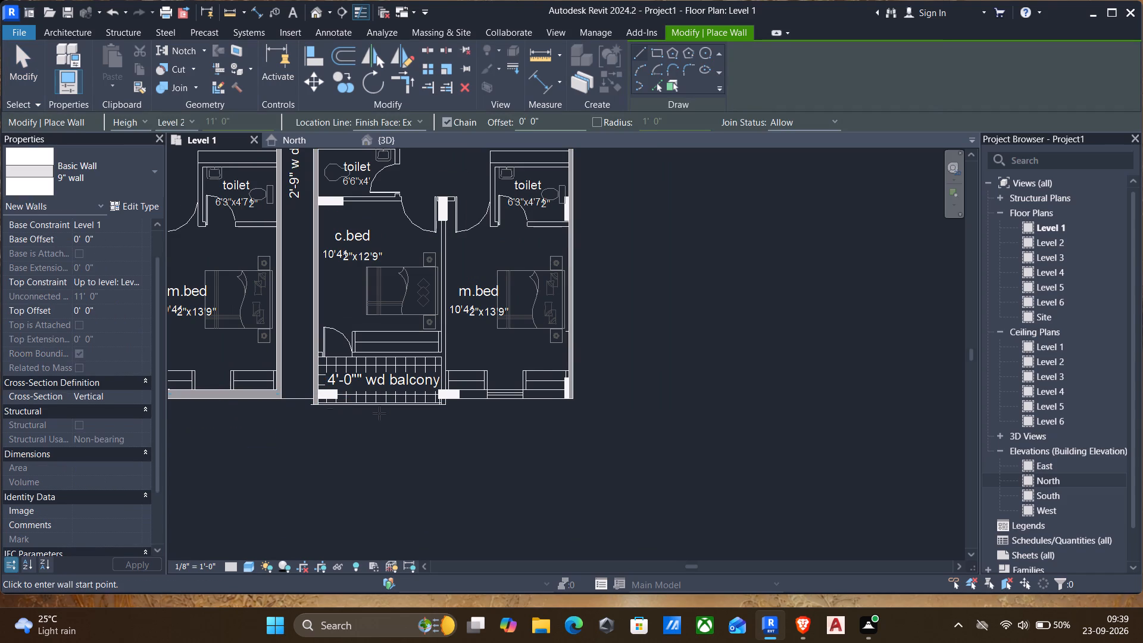
{"action": "scroll", "coordinate": [540, 410], "scroll_direction": "up", "scroll_amount": 7}
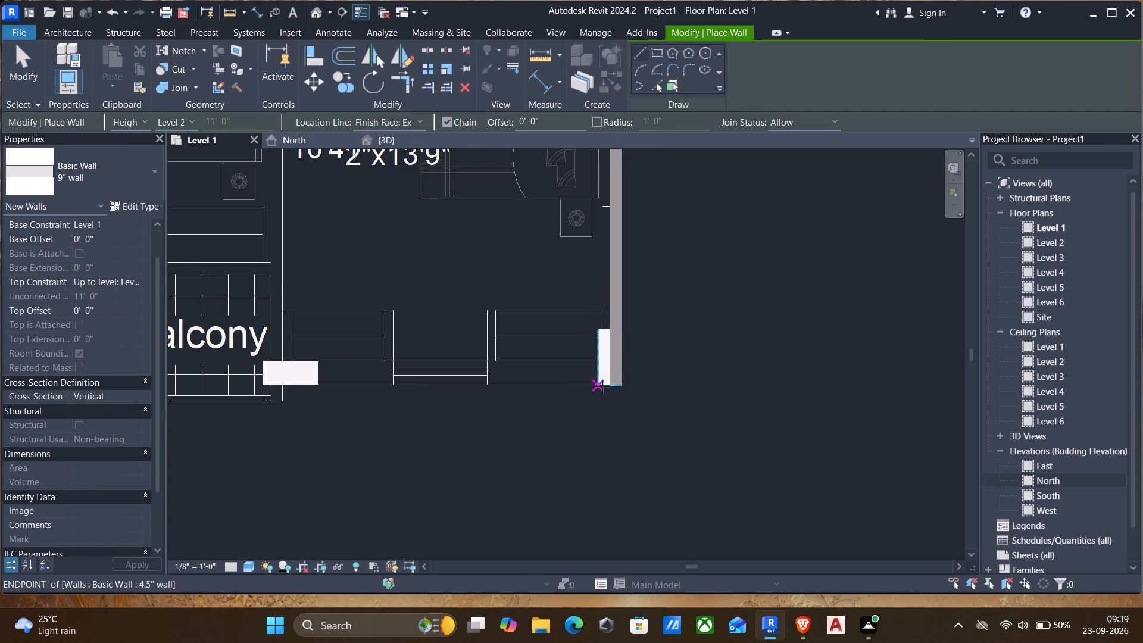
{"action": "left_click_drag", "start_coordinate": [606, 388], "coordinate": [606, 377]}
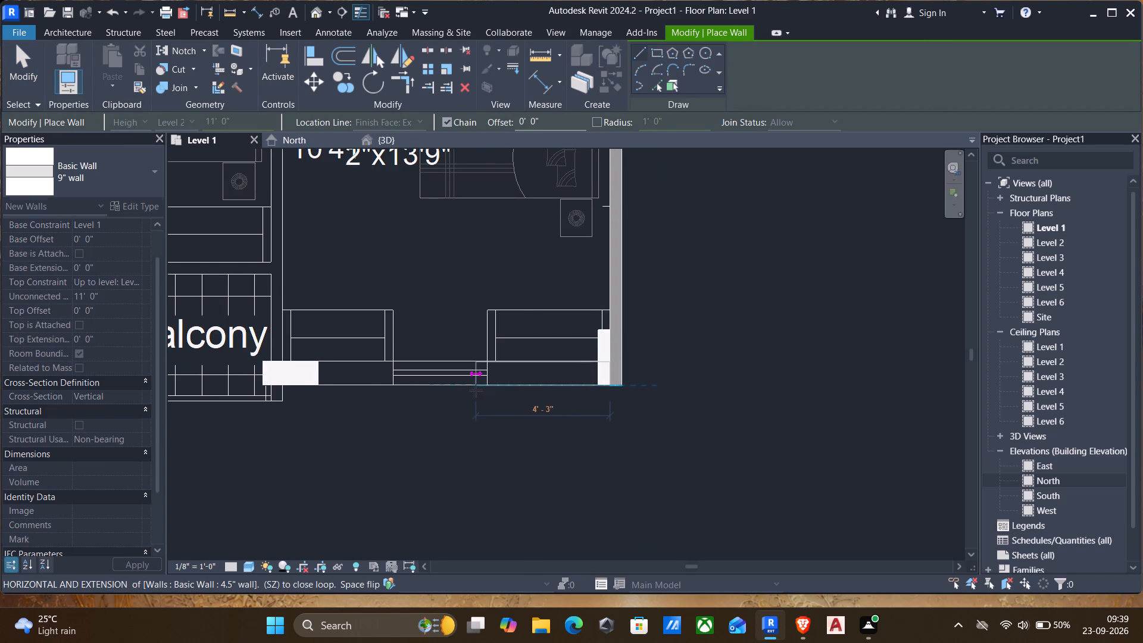
{"action": "left_click", "coordinate": [266, 389]}
{"action": "key", "text": "Escape"}
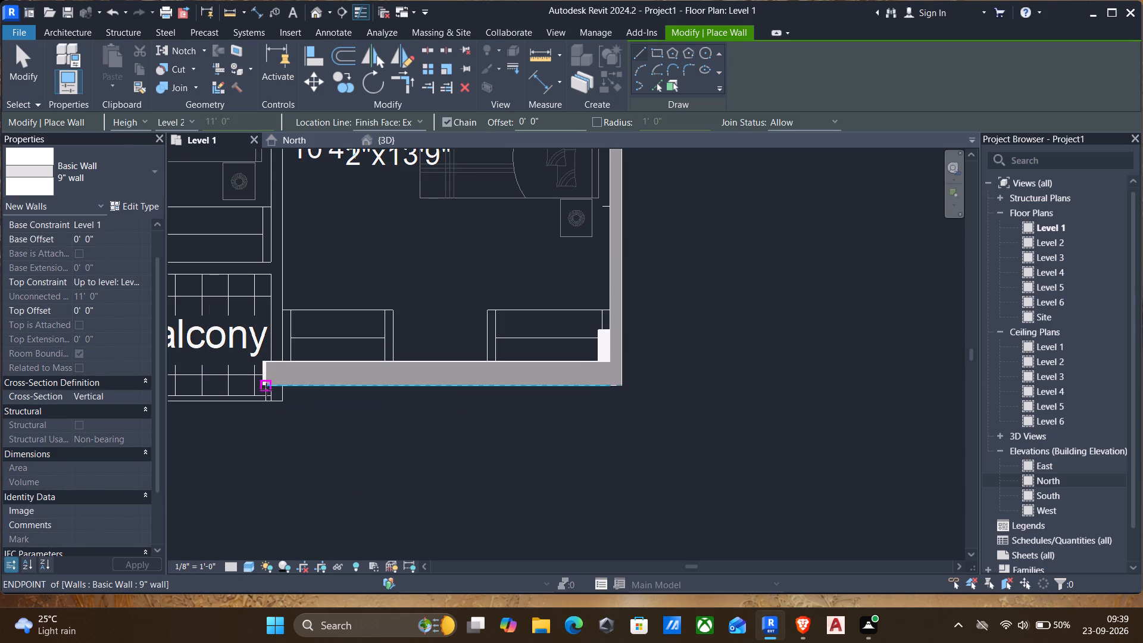
{"action": "key", "text": "Escape"}
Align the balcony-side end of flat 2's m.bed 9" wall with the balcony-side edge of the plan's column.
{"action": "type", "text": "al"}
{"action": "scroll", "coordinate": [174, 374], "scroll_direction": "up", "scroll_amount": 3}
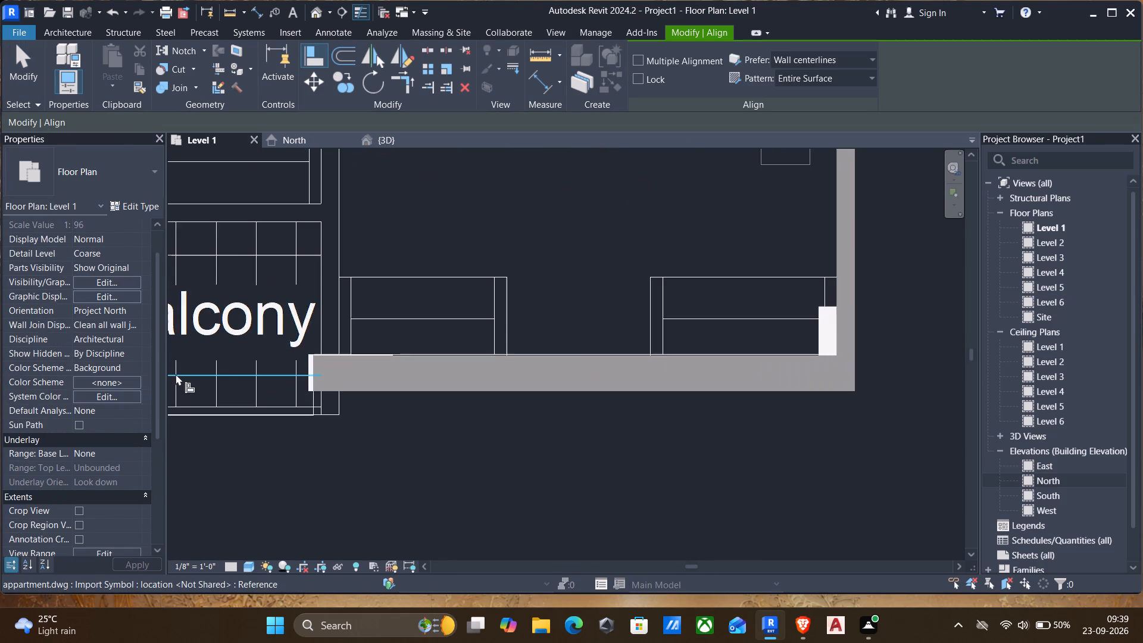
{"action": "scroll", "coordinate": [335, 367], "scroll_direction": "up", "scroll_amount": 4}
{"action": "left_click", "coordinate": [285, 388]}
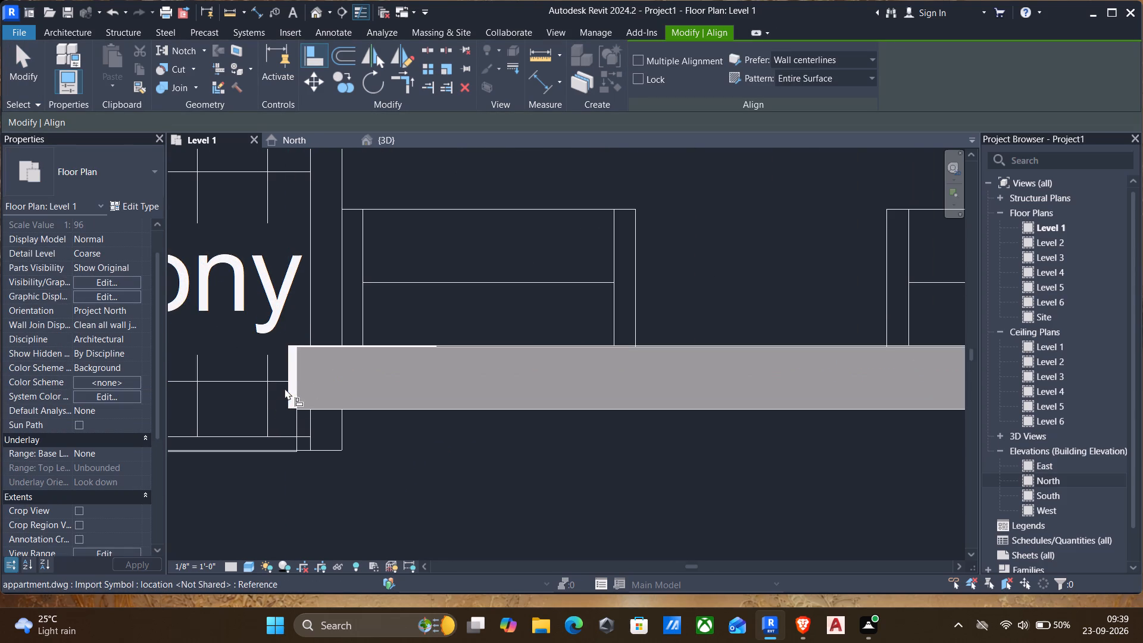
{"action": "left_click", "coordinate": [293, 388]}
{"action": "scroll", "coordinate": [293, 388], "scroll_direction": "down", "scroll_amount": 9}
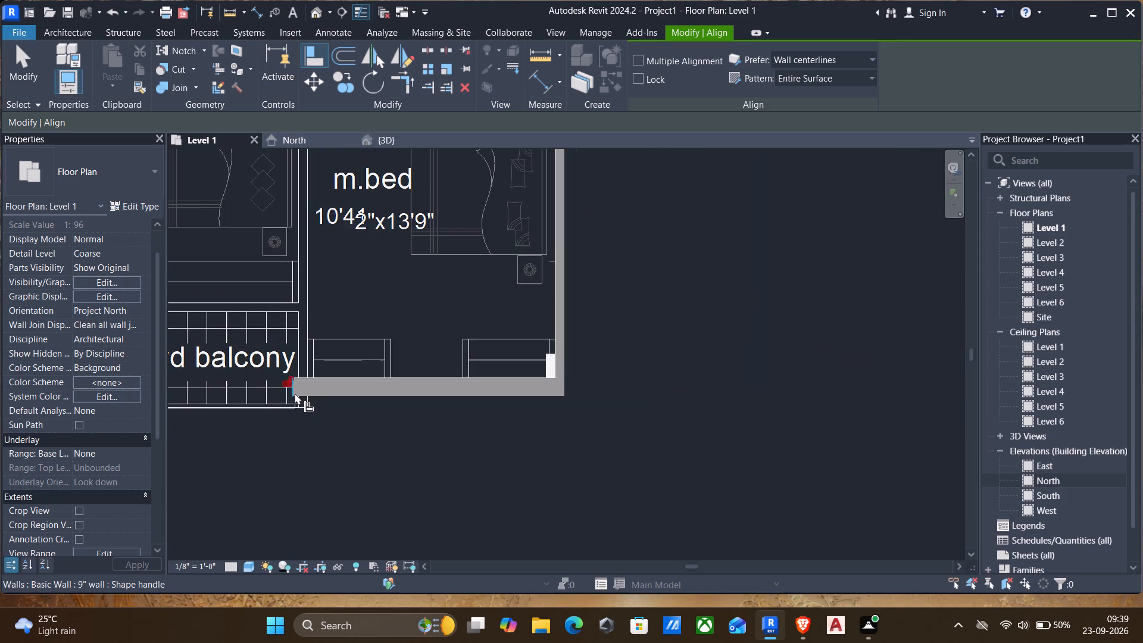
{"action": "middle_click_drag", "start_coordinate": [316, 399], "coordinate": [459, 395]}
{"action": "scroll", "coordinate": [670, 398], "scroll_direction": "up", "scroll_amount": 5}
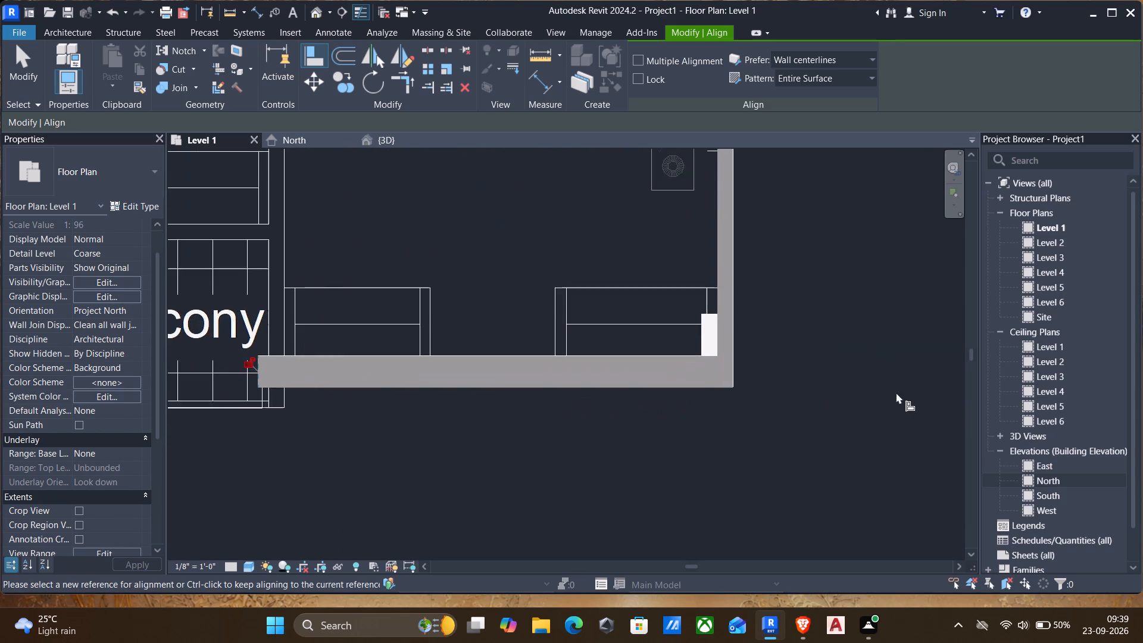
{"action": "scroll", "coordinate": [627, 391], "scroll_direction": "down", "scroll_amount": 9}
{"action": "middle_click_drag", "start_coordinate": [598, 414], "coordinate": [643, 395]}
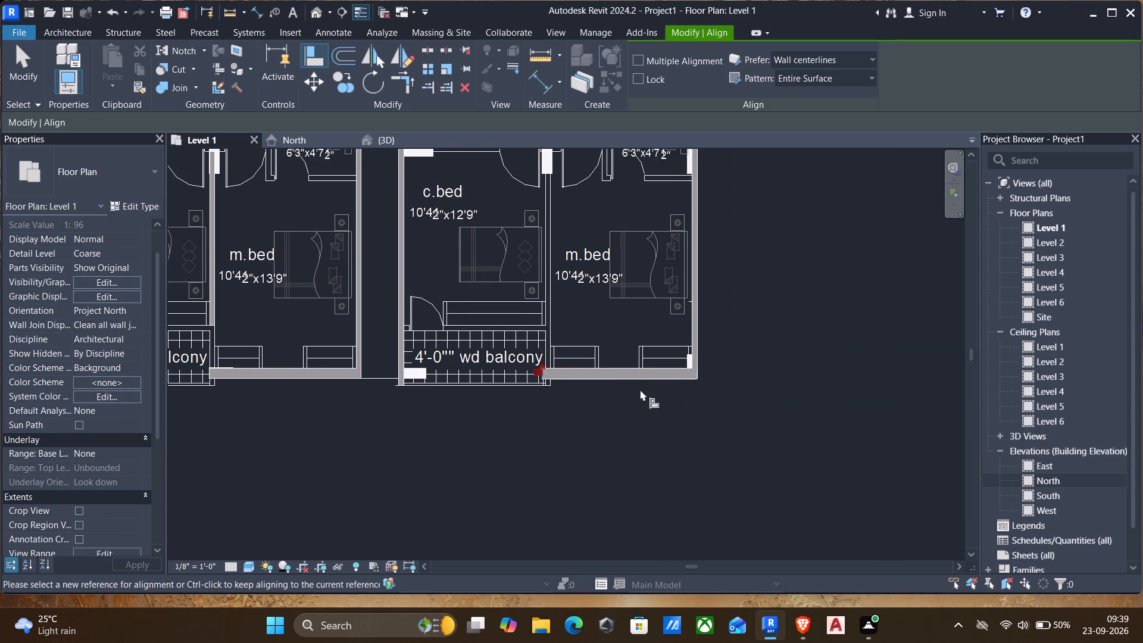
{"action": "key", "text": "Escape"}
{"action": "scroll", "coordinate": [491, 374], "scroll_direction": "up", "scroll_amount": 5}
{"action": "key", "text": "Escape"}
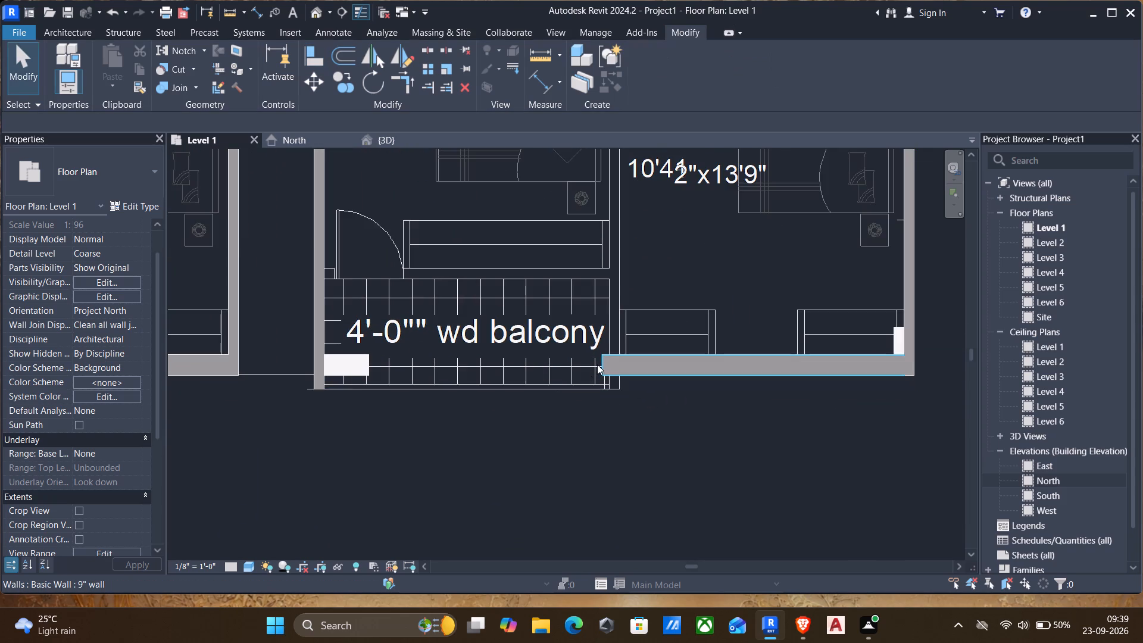
Shorten flat 2's m.bed 9" wall to 10'-3" by pulling its balcony-side end back into the m.bed.
{"action": "scroll", "coordinate": [597, 364], "scroll_direction": "up", "scroll_amount": 4}
{"action": "scroll", "coordinate": [602, 360], "scroll_direction": "down", "scroll_amount": 1}
{"action": "left_click", "coordinate": [608, 365]}
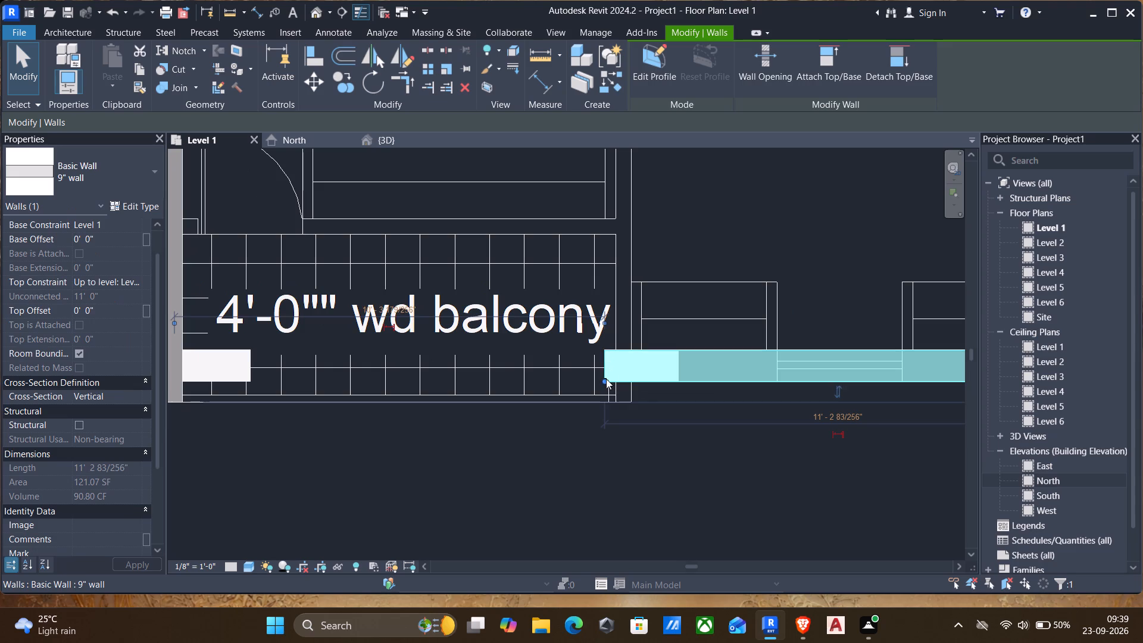
{"action": "left_click_drag", "start_coordinate": [605, 382], "coordinate": [645, 380]}
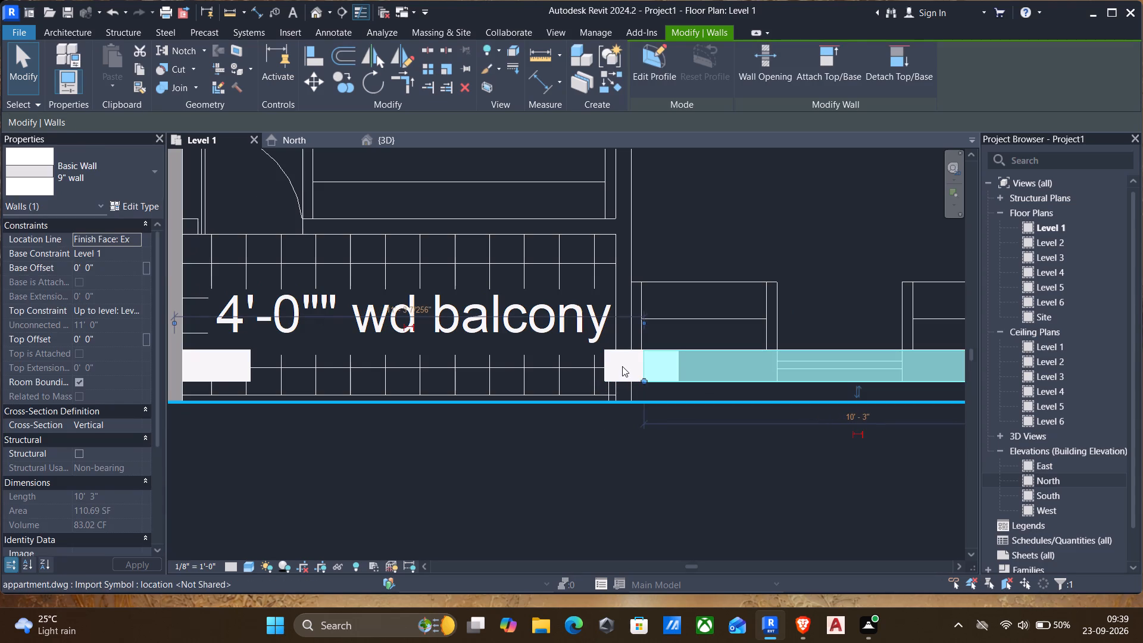
{"action": "key", "text": "Escape"}
{"action": "scroll", "coordinate": [608, 352], "scroll_direction": "down", "scroll_amount": 2}
{"action": "scroll", "coordinate": [632, 299], "scroll_direction": "down", "scroll_amount": 2}
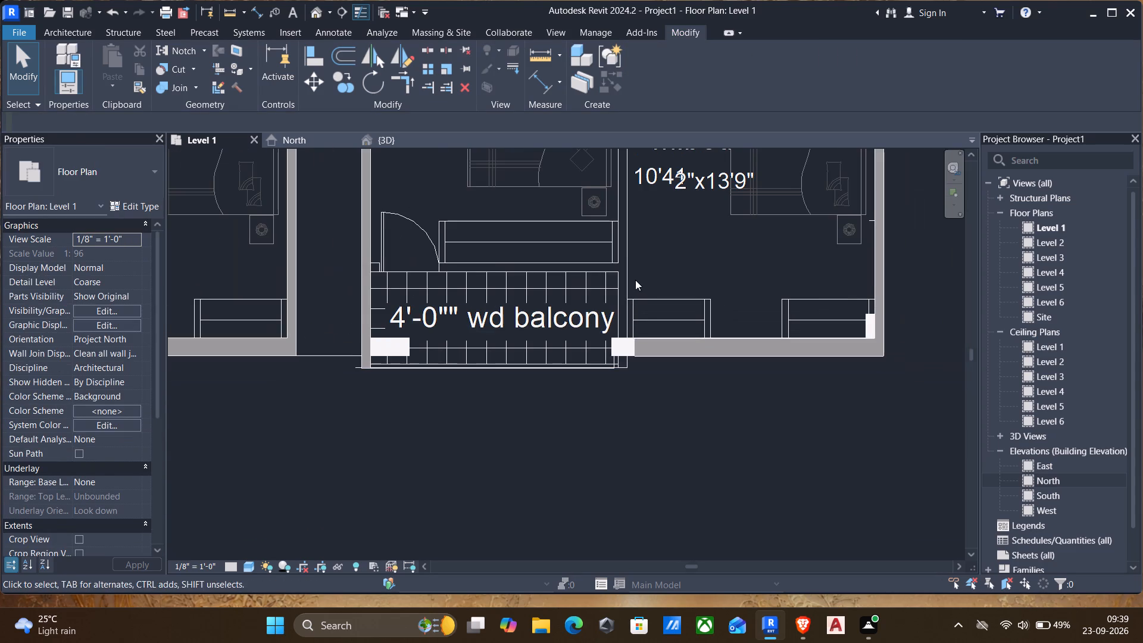
Create a 4.5" wall between flat 2's c.bed and m.bed along the plan's wall line on the m.bed side.
{"action": "middle_click_drag", "start_coordinate": [635, 279], "coordinate": [634, 296]}
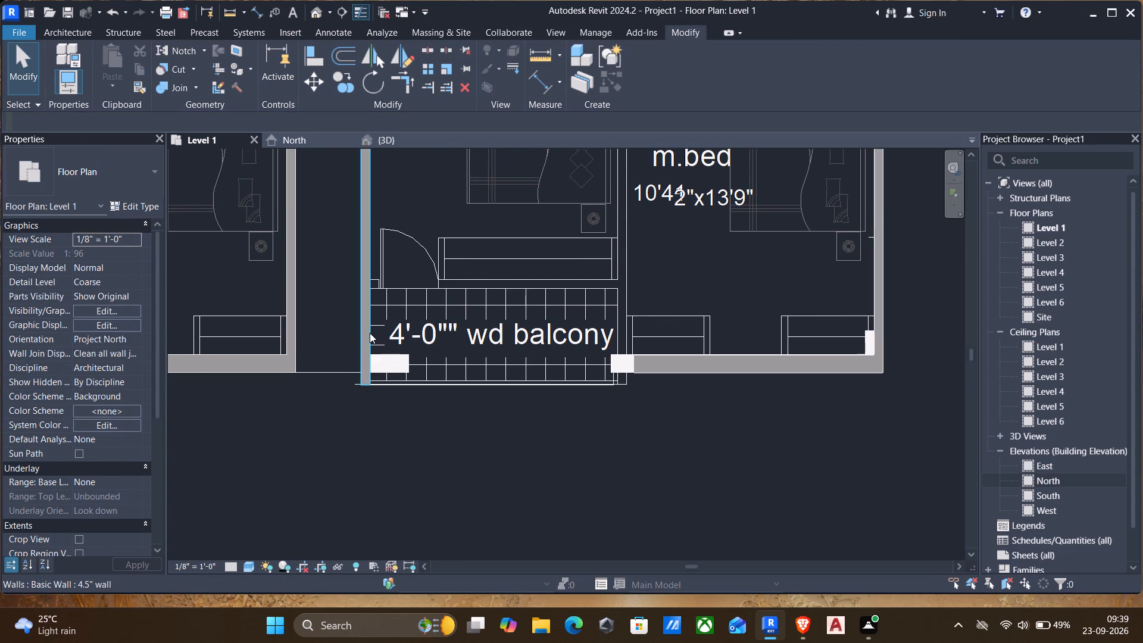
{"action": "left_click", "coordinate": [369, 333]}
{"action": "type", "text": "cs"}
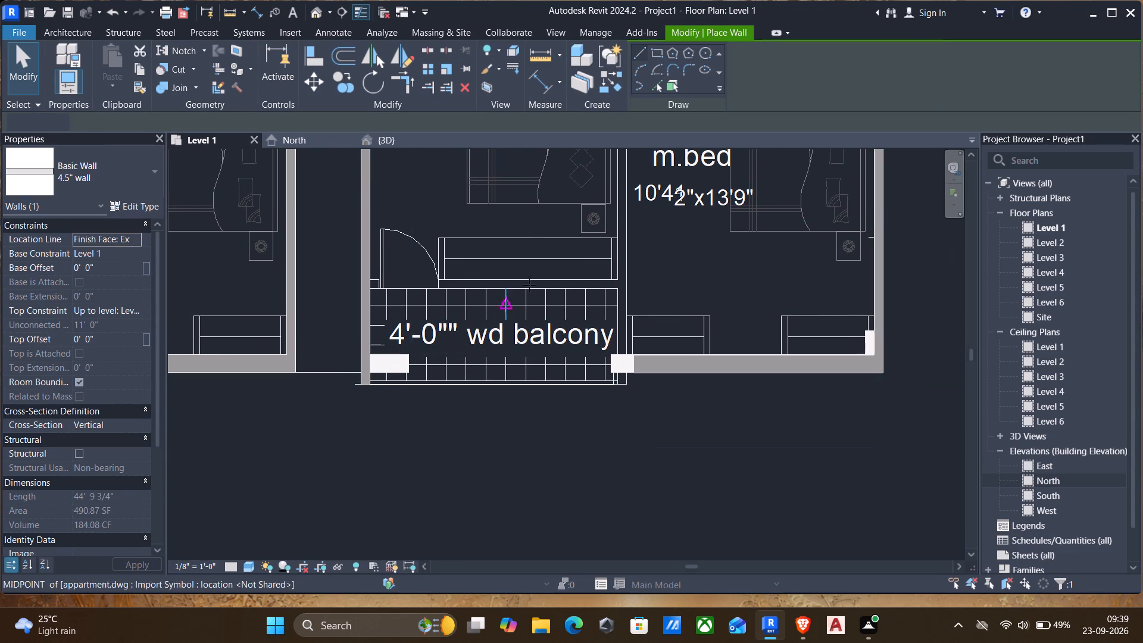
{"action": "left_click", "coordinate": [661, 83]}
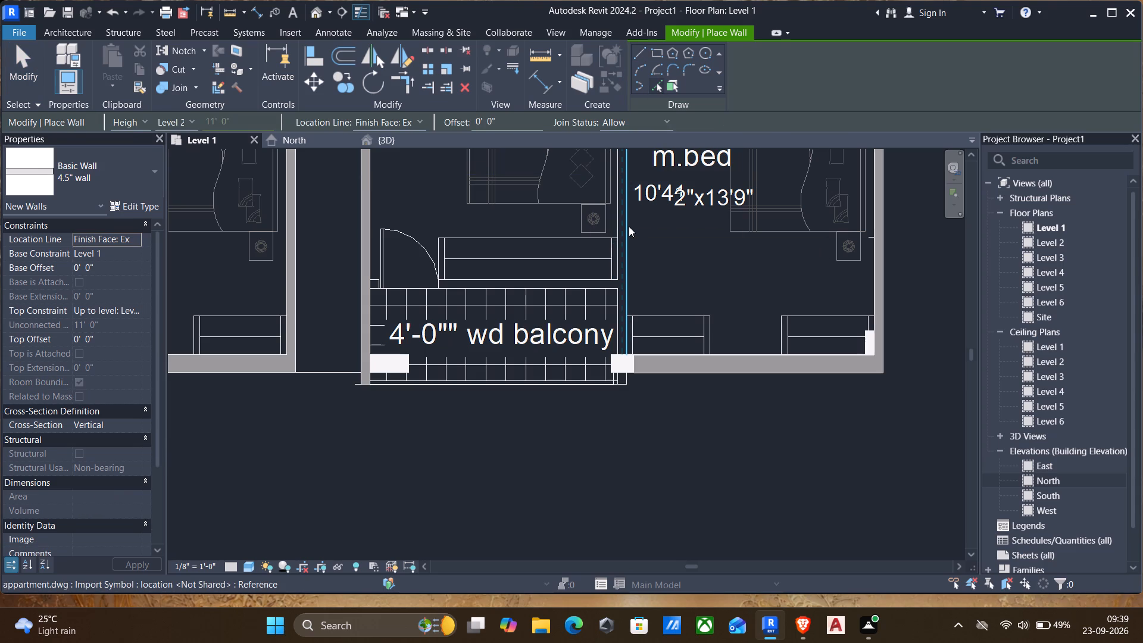
{"action": "left_click", "coordinate": [627, 231]}
{"action": "scroll", "coordinate": [627, 231], "scroll_direction": "down", "scroll_amount": 4}
{"action": "middle_click_drag", "start_coordinate": [627, 233], "coordinate": [627, 263]}
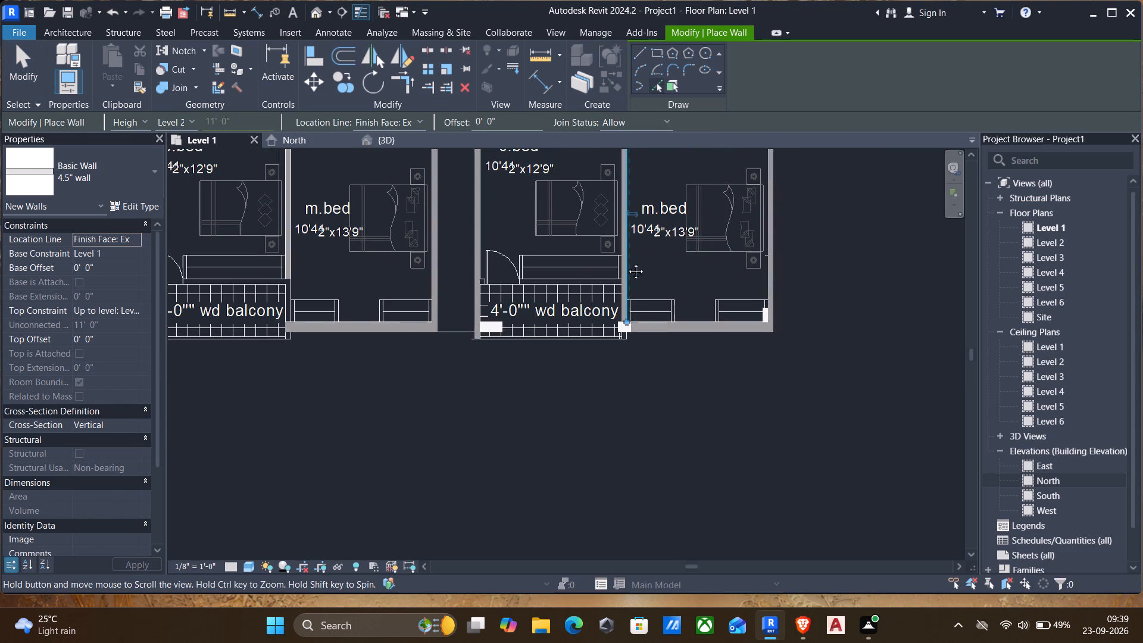
{"action": "middle_click_drag", "start_coordinate": [627, 263], "coordinate": [624, 363]}
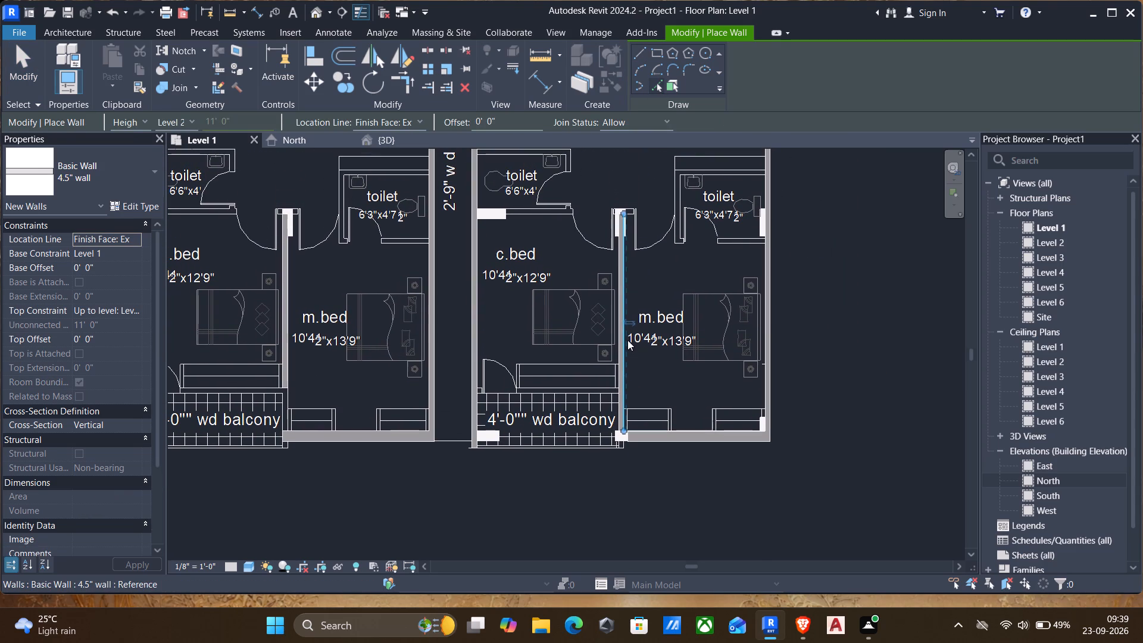
{"action": "key", "text": "Escape"}
{"action": "scroll", "coordinate": [577, 330], "scroll_direction": "down", "scroll_amount": 2}
{"action": "middle_click_drag", "start_coordinate": [568, 428], "coordinate": [561, 410]}
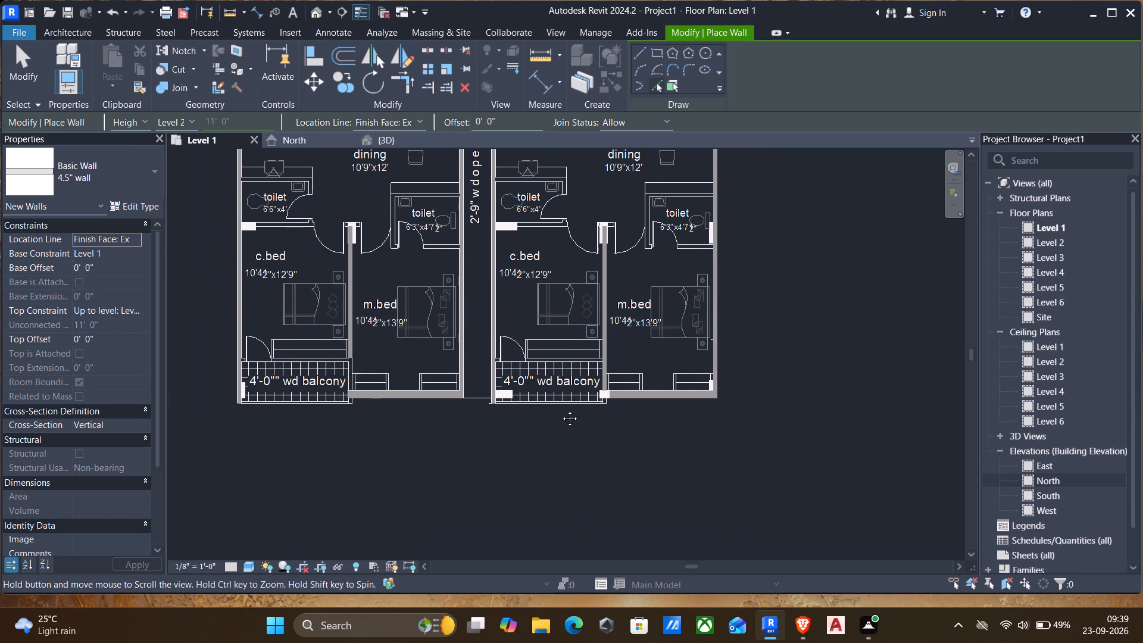
{"action": "middle_click_drag", "start_coordinate": [561, 410], "coordinate": [561, 409]}
{"action": "scroll", "coordinate": [589, 399], "scroll_direction": "up", "scroll_amount": 4}
{"action": "key", "text": "Escape"}
Extend the 4.5" wall between flat 2's c.bed and m.bed to the balcony's outer edge, making it about 17'-2" long.
{"action": "scroll", "coordinate": [611, 399], "scroll_direction": "up", "scroll_amount": 4}
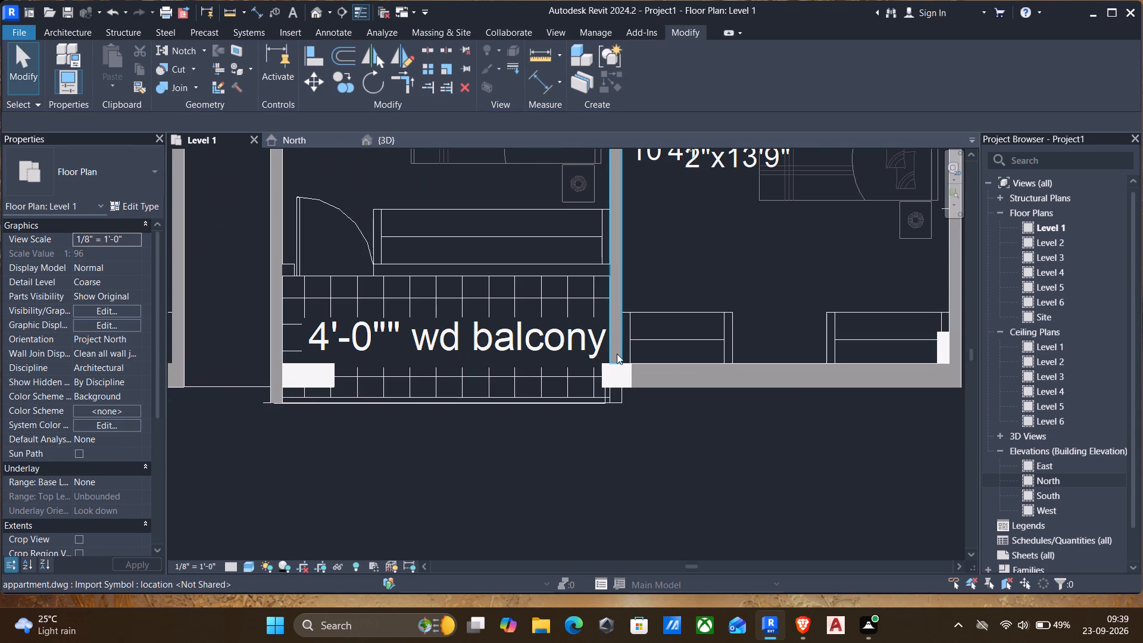
{"action": "left_click", "coordinate": [616, 329]}
{"action": "left_click_drag", "start_coordinate": [620, 362], "coordinate": [618, 399]}
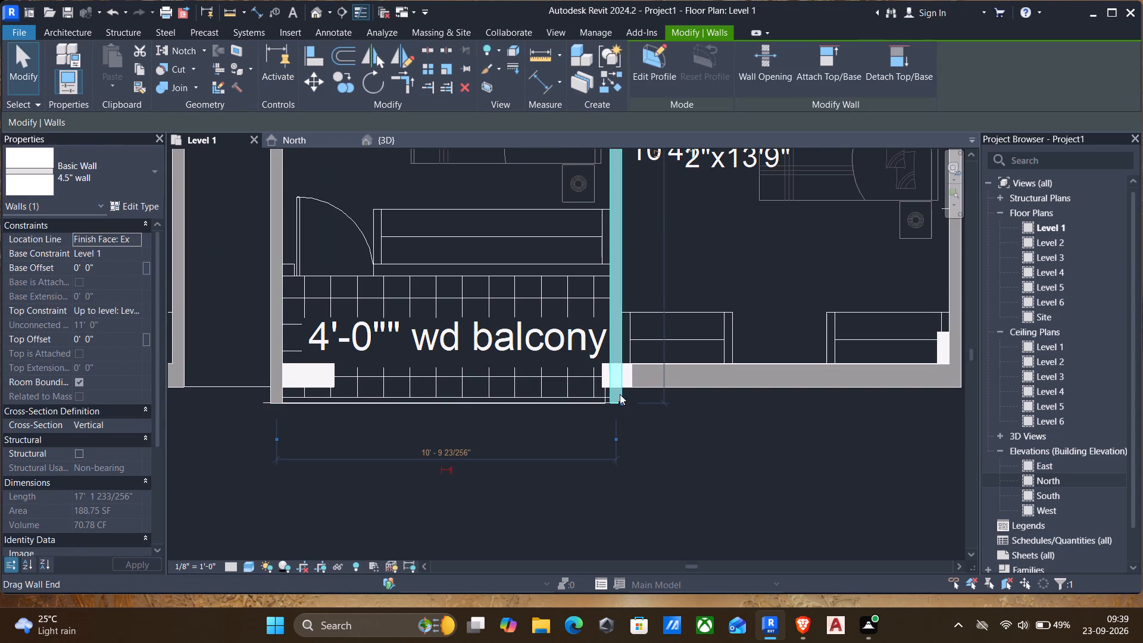
{"action": "key", "text": "Escape"}
Align the balcony-side end of flat 2's m.bed 9" wall with the balcony-side edge of the plan's column.
{"action": "left_click", "coordinate": [635, 374]}
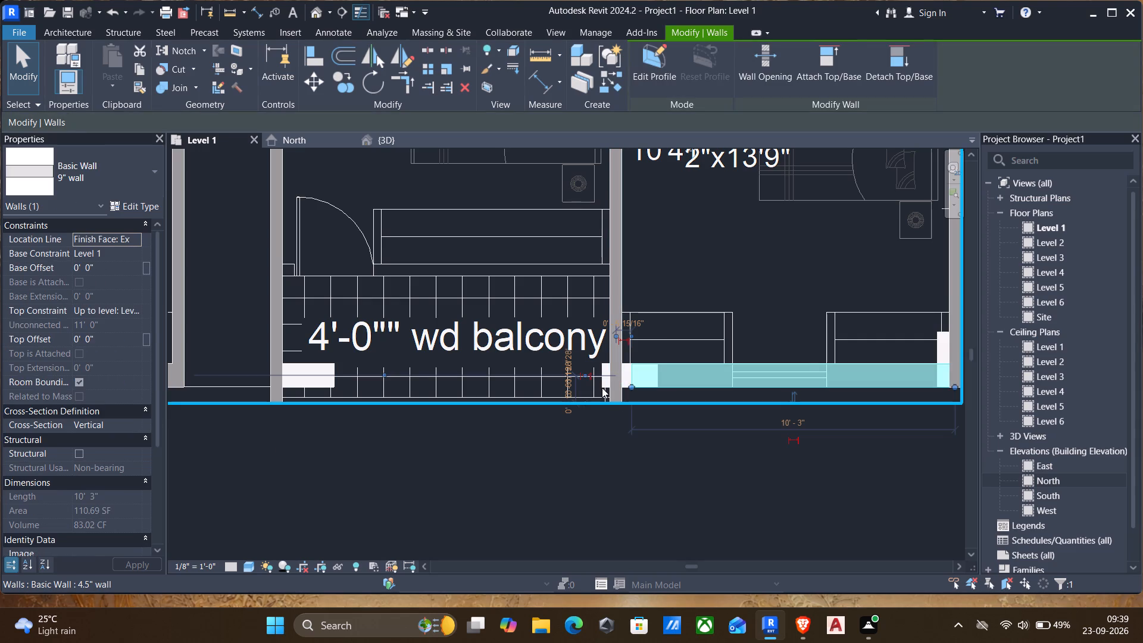
{"action": "key", "text": "0"}
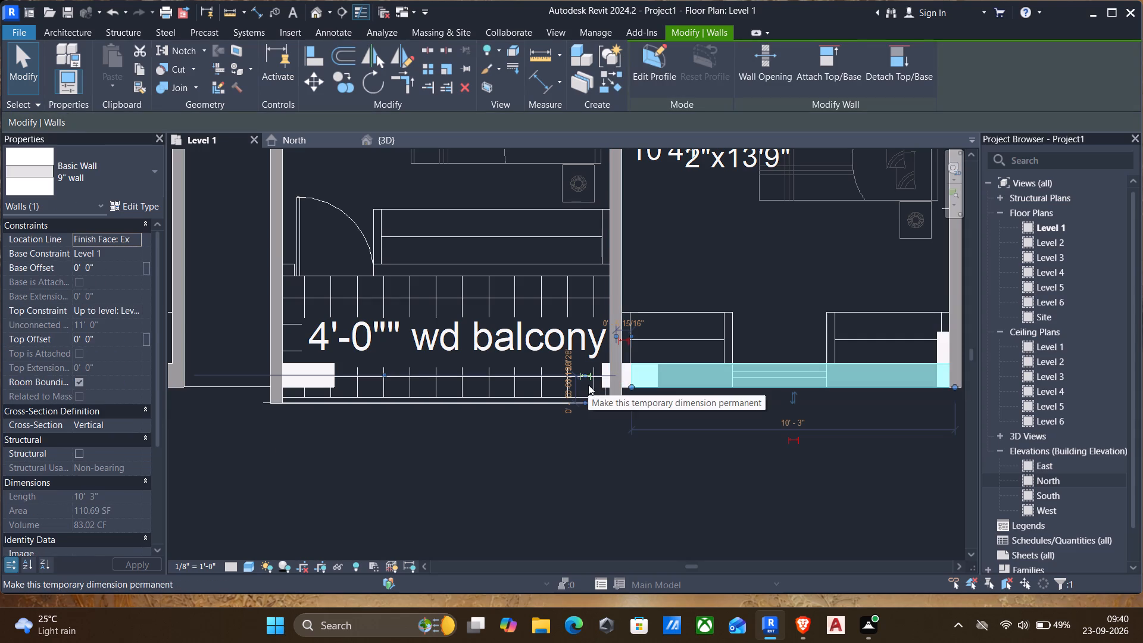
{"action": "type", "text": "al"}
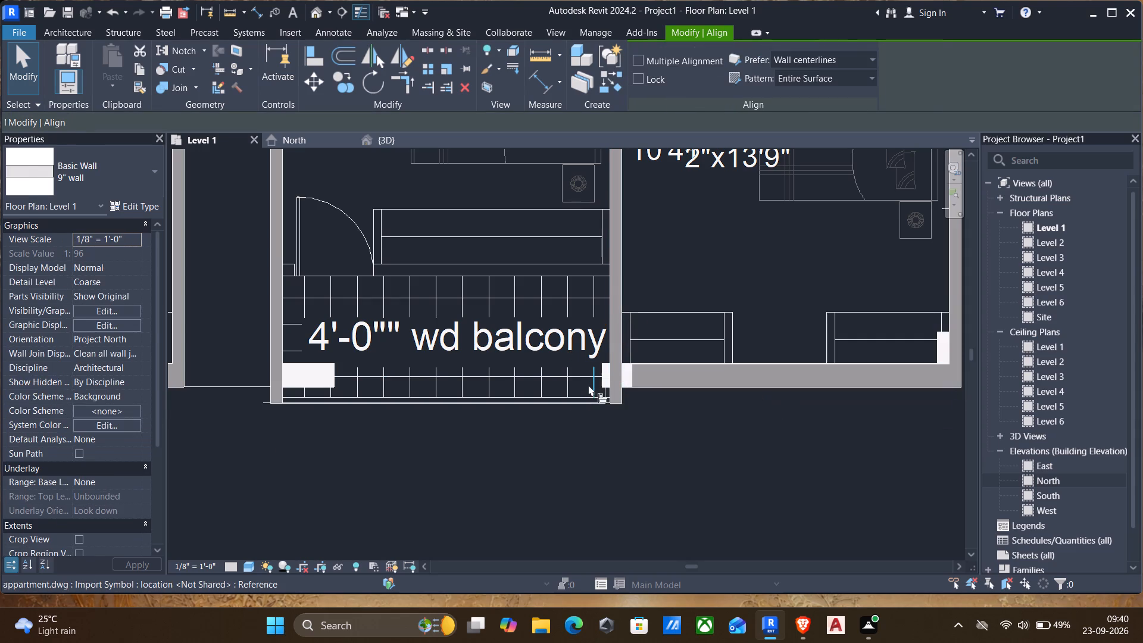
{"action": "scroll", "coordinate": [588, 385], "scroll_direction": "up", "scroll_amount": 3}
{"action": "left_click", "coordinate": [611, 361]}
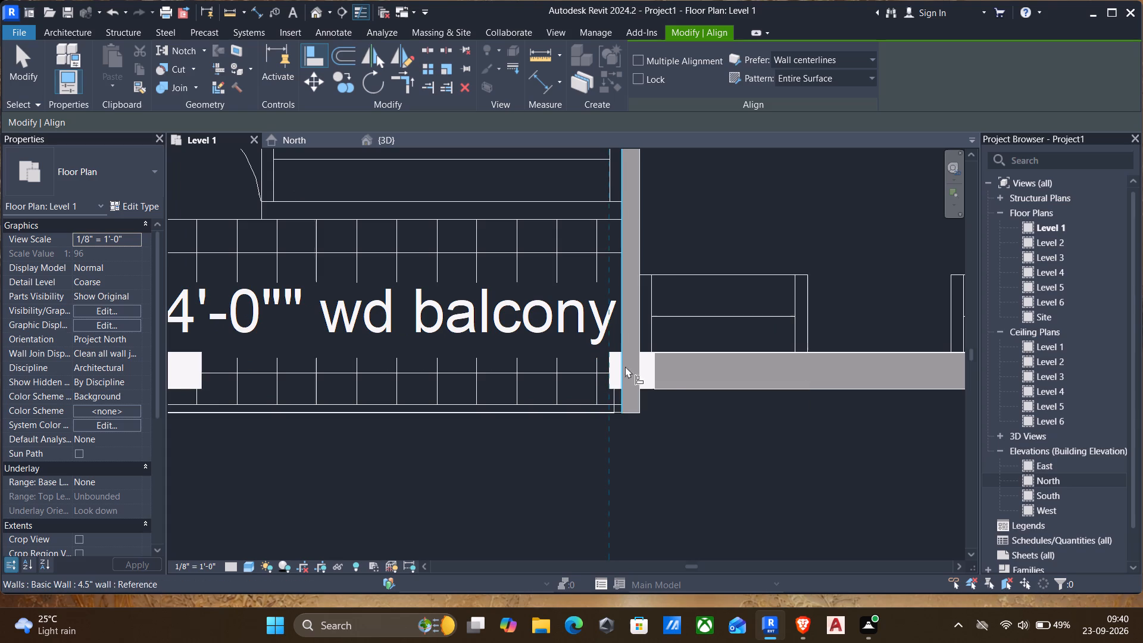
{"action": "left_click", "coordinate": [657, 371]}
{"action": "scroll", "coordinate": [651, 373], "scroll_direction": "down", "scroll_amount": 3}
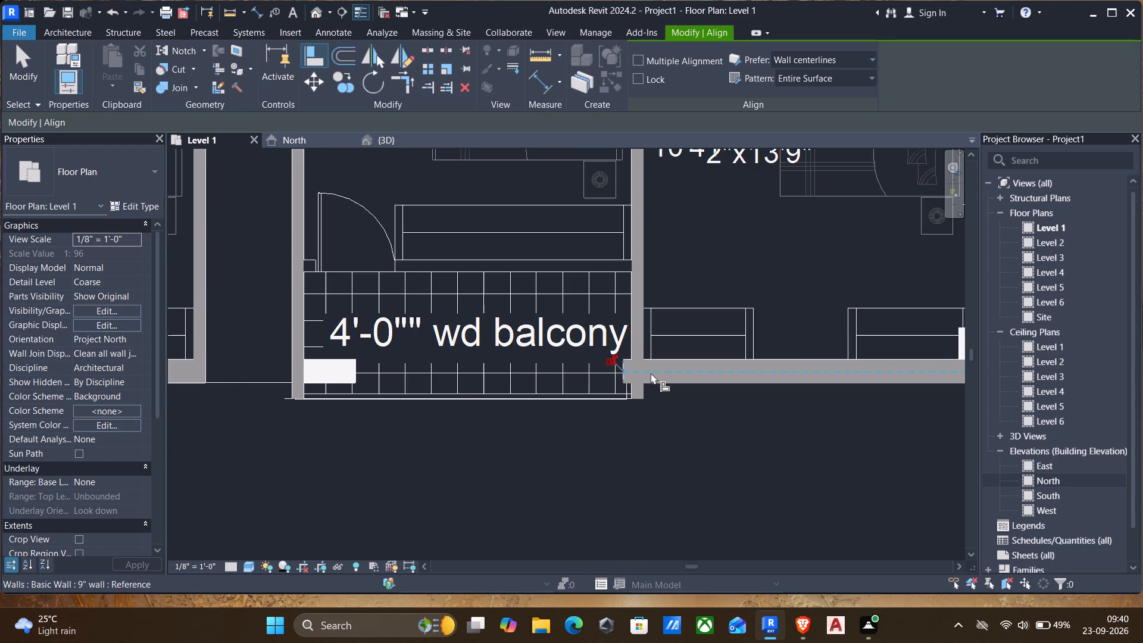
{"action": "key", "text": "Escape"}
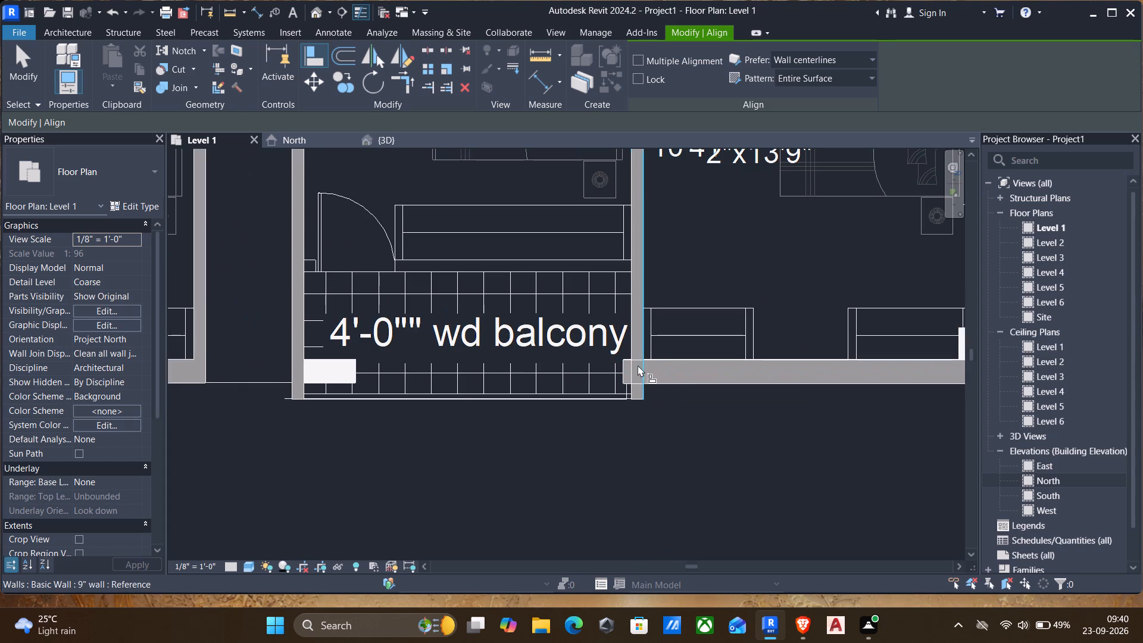
{"action": "key", "text": "Escape"}
{"action": "left_click", "coordinate": [659, 381]}
{"action": "key", "text": "Escape"}
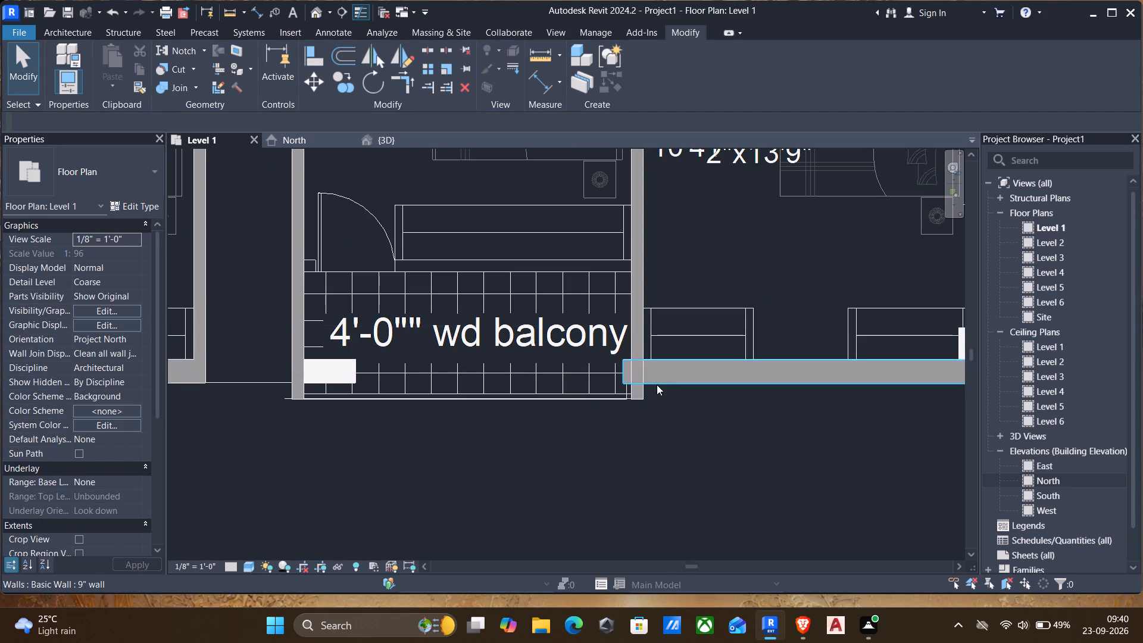
{"action": "left_click", "coordinate": [637, 395]}
{"action": "key", "text": "Escape"}
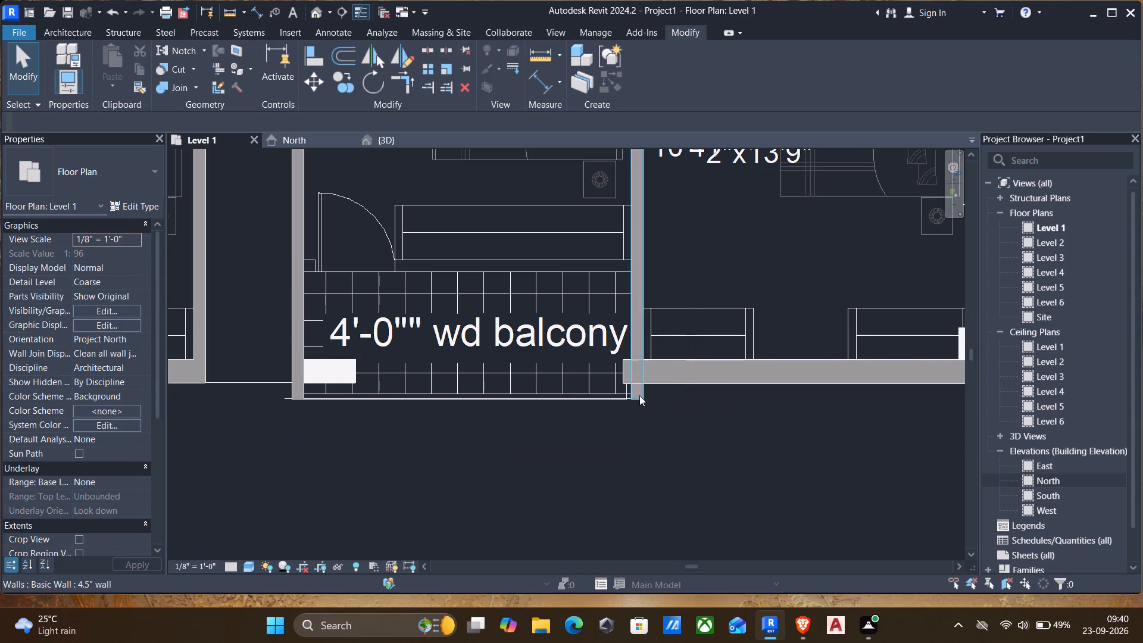
Examine the wall junctions along the outer edge of flat 2's balcony and m.bed.
{"action": "scroll", "coordinate": [639, 395], "scroll_direction": "down", "scroll_amount": 2}
{"action": "scroll", "coordinate": [730, 392], "scroll_direction": "down", "scroll_amount": 3}
{"action": "middle_click_drag", "start_coordinate": [657, 393], "coordinate": [605, 386]}
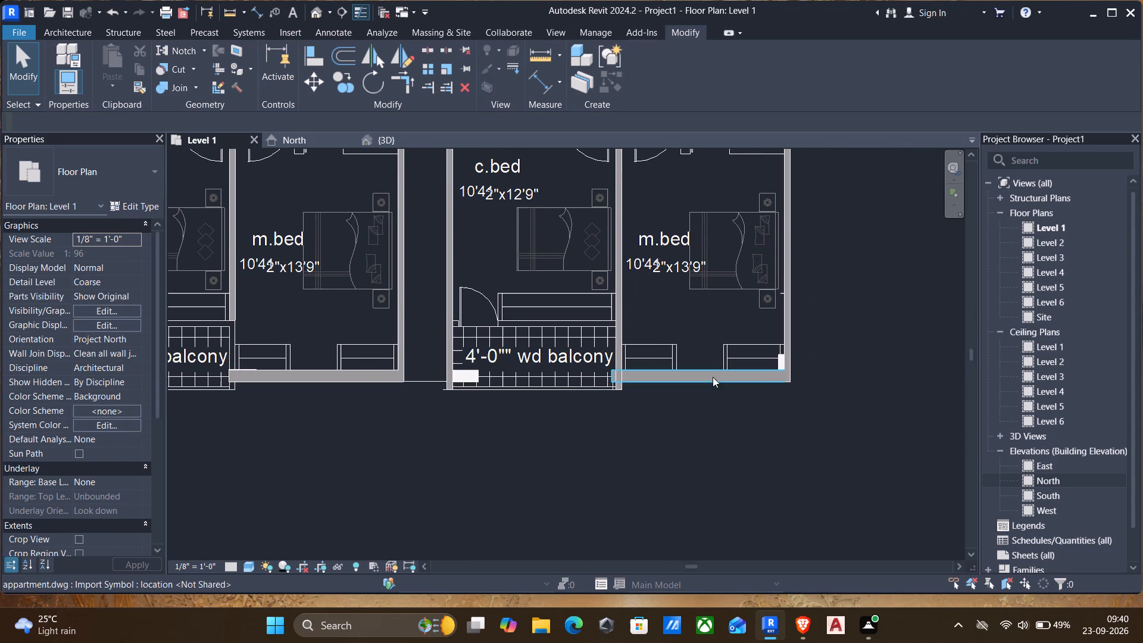
{"action": "middle_click_drag", "start_coordinate": [448, 413], "coordinate": [469, 394]}
{"action": "scroll", "coordinate": [656, 356], "scroll_direction": "up", "scroll_amount": 6}
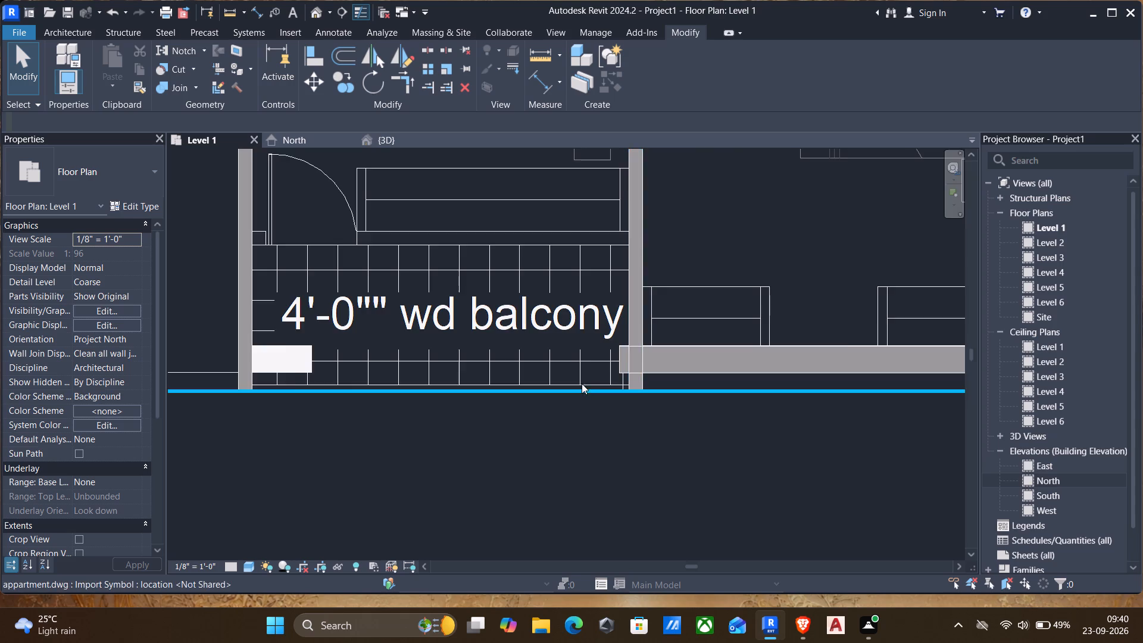
{"action": "scroll", "coordinate": [582, 383], "scroll_direction": "down", "scroll_amount": 3}
{"action": "middle_click_drag", "start_coordinate": [533, 391], "coordinate": [747, 311]}
{"action": "scroll", "coordinate": [700, 298], "scroll_direction": "down", "scroll_amount": 1}
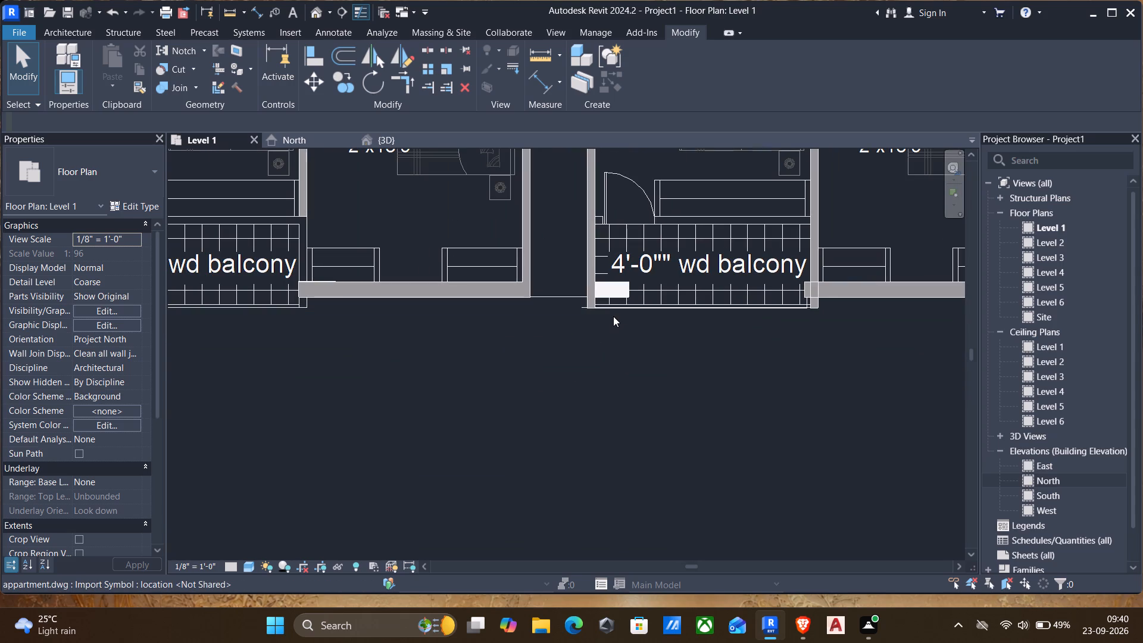
Align the balcony-side end of flat 1's 4.5" wall between c.bed and m.bed with the inner face of the m.bed's 9" wall.
{"action": "scroll", "coordinate": [521, 321], "scroll_direction": "down", "scroll_amount": 2}
{"action": "middle_click_drag", "start_coordinate": [488, 326], "coordinate": [629, 357]}
{"action": "left_click", "coordinate": [495, 262]}
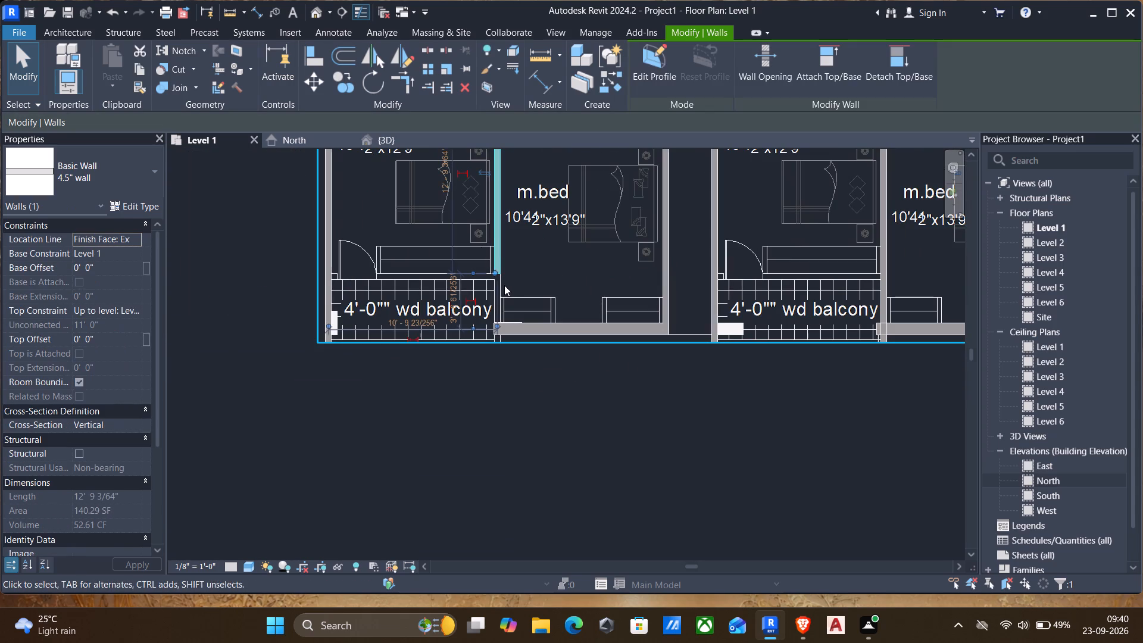
{"action": "type", "text": "al"}
{"action": "scroll", "coordinate": [514, 286], "scroll_direction": "up", "scroll_amount": 3}
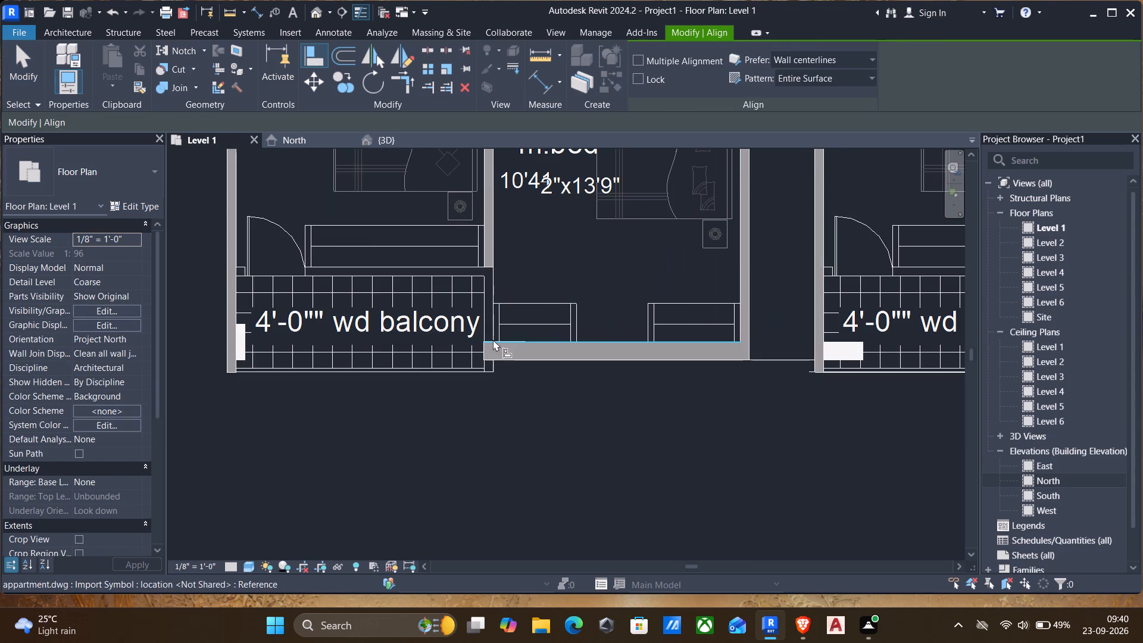
{"action": "left_click", "coordinate": [493, 339]}
{"action": "left_click", "coordinate": [488, 266]}
{"action": "scroll", "coordinate": [484, 279], "scroll_direction": "down", "scroll_amount": 2}
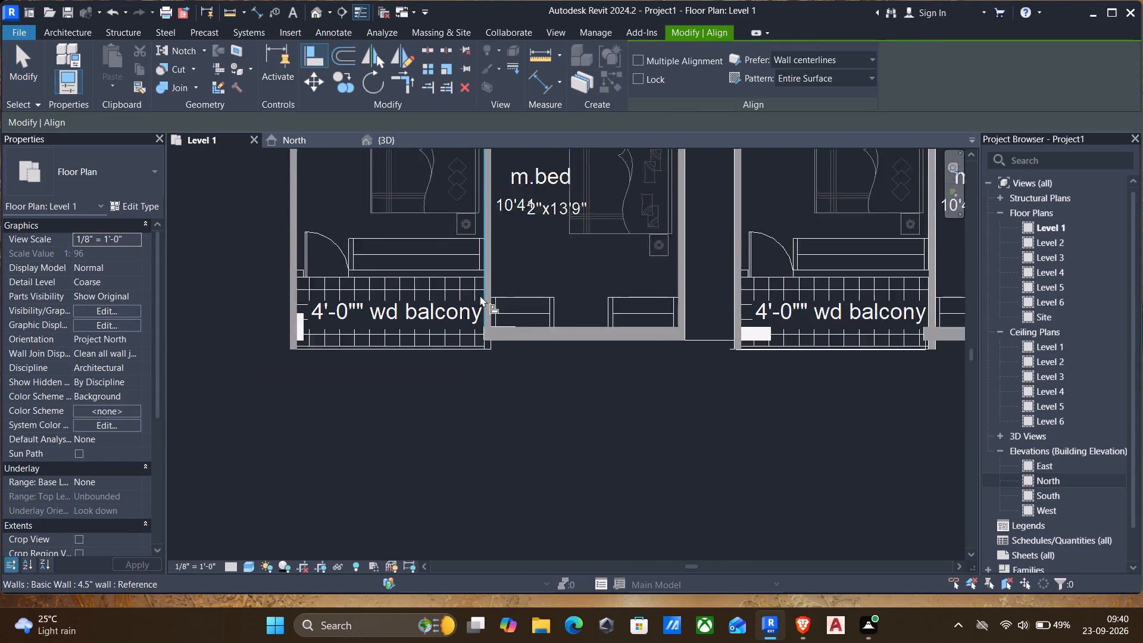
{"action": "scroll", "coordinate": [480, 295], "scroll_direction": "down", "scroll_amount": 1}
{"action": "key", "text": "Escape"}
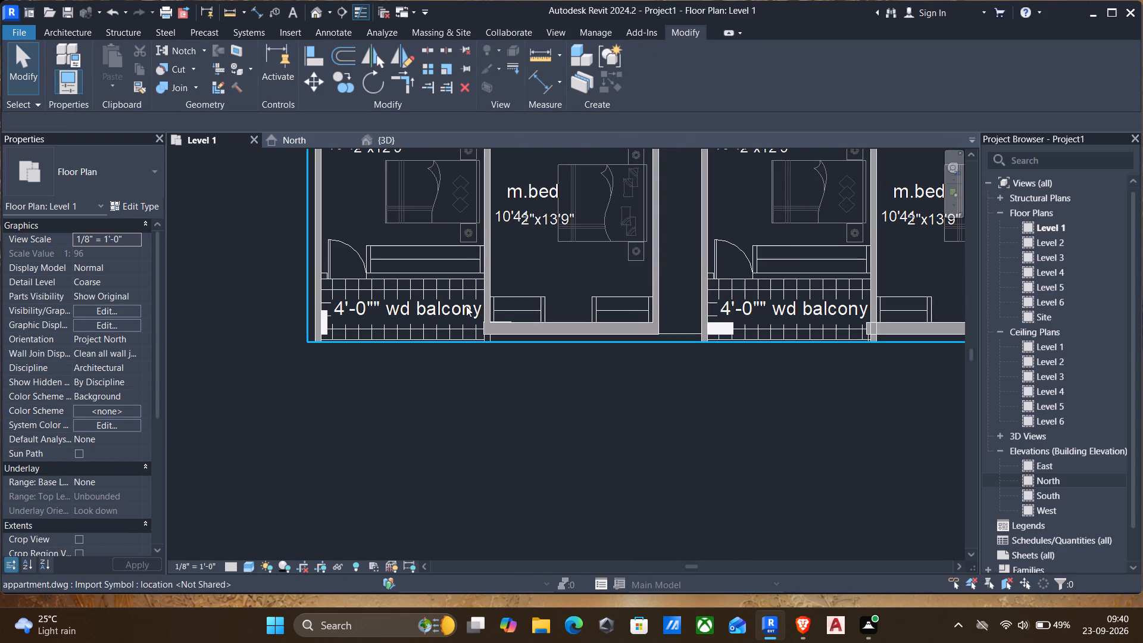
Examine the corner where flat 1's 4.5" wall meets the m.bed's 9" wall at the balcony.
{"action": "scroll", "coordinate": [466, 307], "scroll_direction": "up", "scroll_amount": 4}
{"action": "scroll", "coordinate": [536, 345], "scroll_direction": "up", "scroll_amount": 4}
{"action": "scroll", "coordinate": [483, 305], "scroll_direction": "up", "scroll_amount": 4}
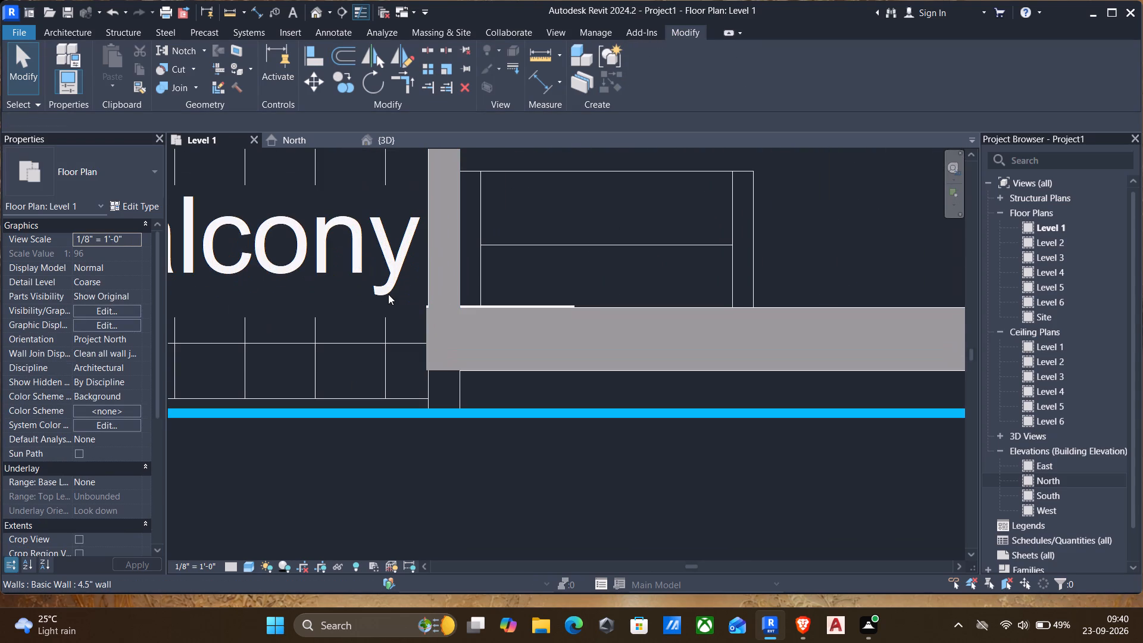
{"action": "scroll", "coordinate": [404, 299], "scroll_direction": "up", "scroll_amount": 4}
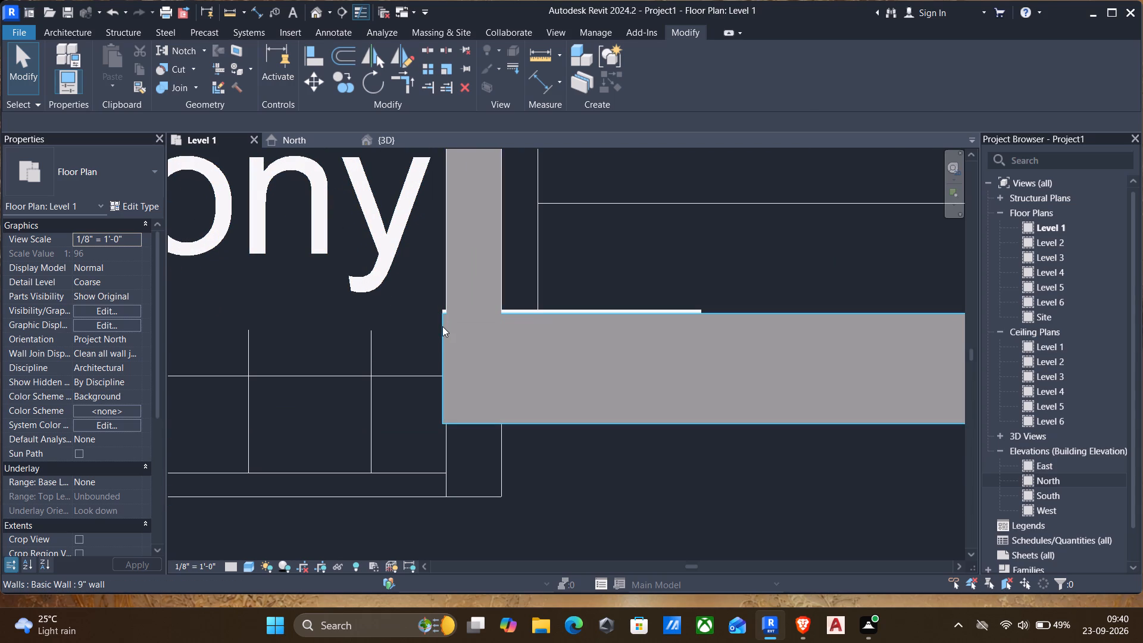
{"action": "scroll", "coordinate": [439, 334], "scroll_direction": "down", "scroll_amount": 8}
{"action": "middle_click_drag", "start_coordinate": [401, 380], "coordinate": [458, 377]}
{"action": "scroll", "coordinate": [451, 377], "scroll_direction": "down", "scroll_amount": 1}
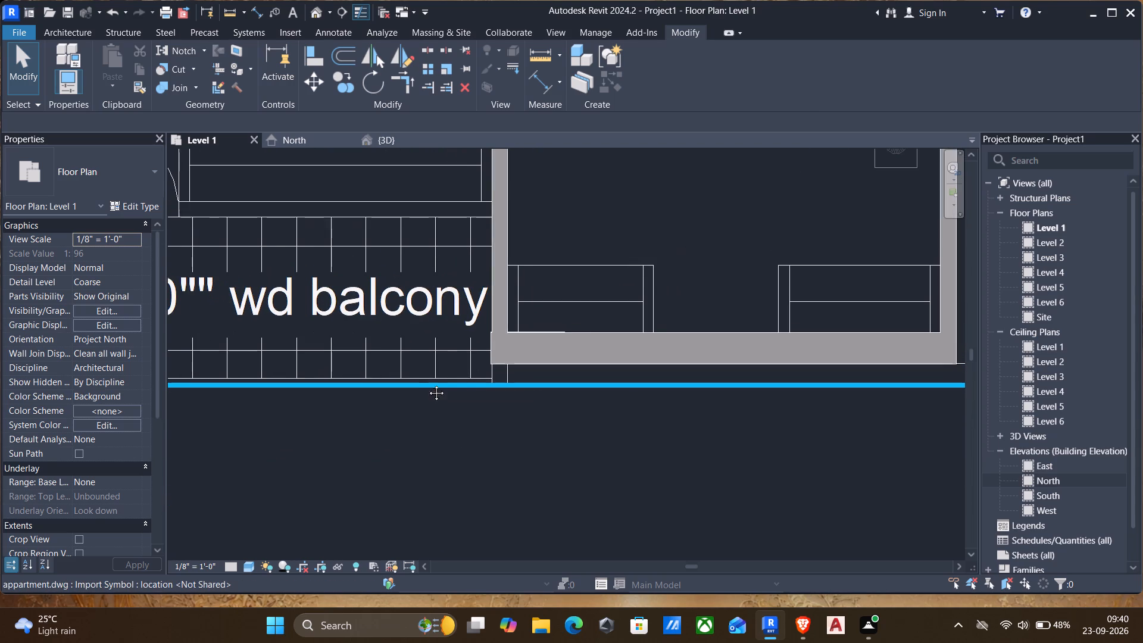
{"action": "middle_click_drag", "start_coordinate": [427, 384], "coordinate": [442, 380]}
{"action": "scroll", "coordinate": [400, 365], "scroll_direction": "down", "scroll_amount": 1}
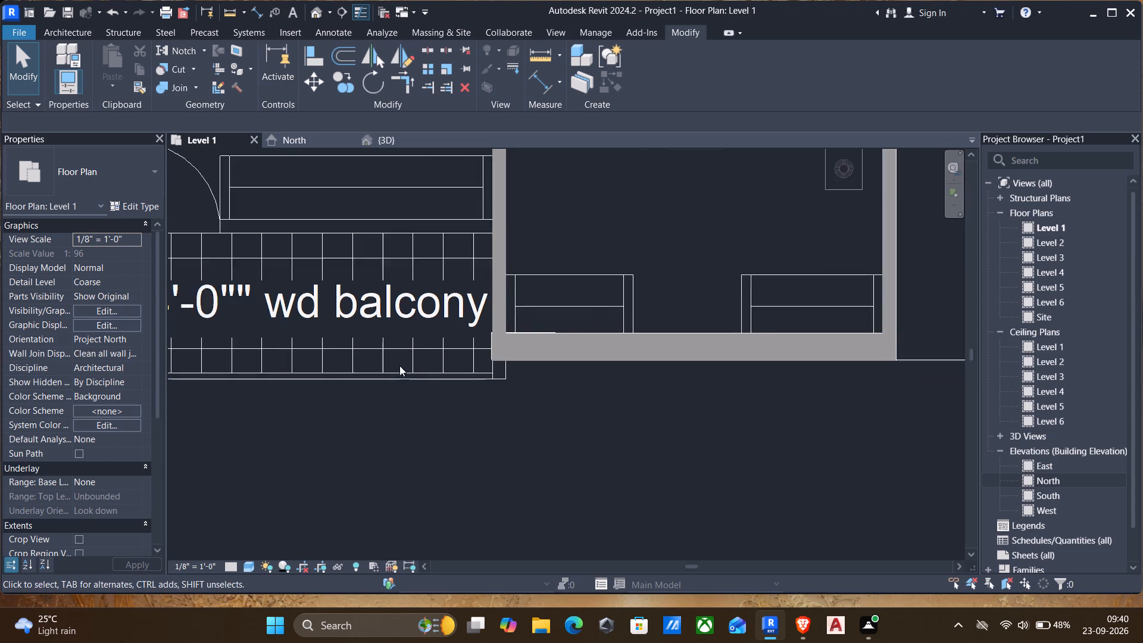
{"action": "scroll", "coordinate": [399, 366], "scroll_direction": "down", "scroll_amount": 2}
{"action": "middle_click_drag", "start_coordinate": [394, 369], "coordinate": [460, 351]}
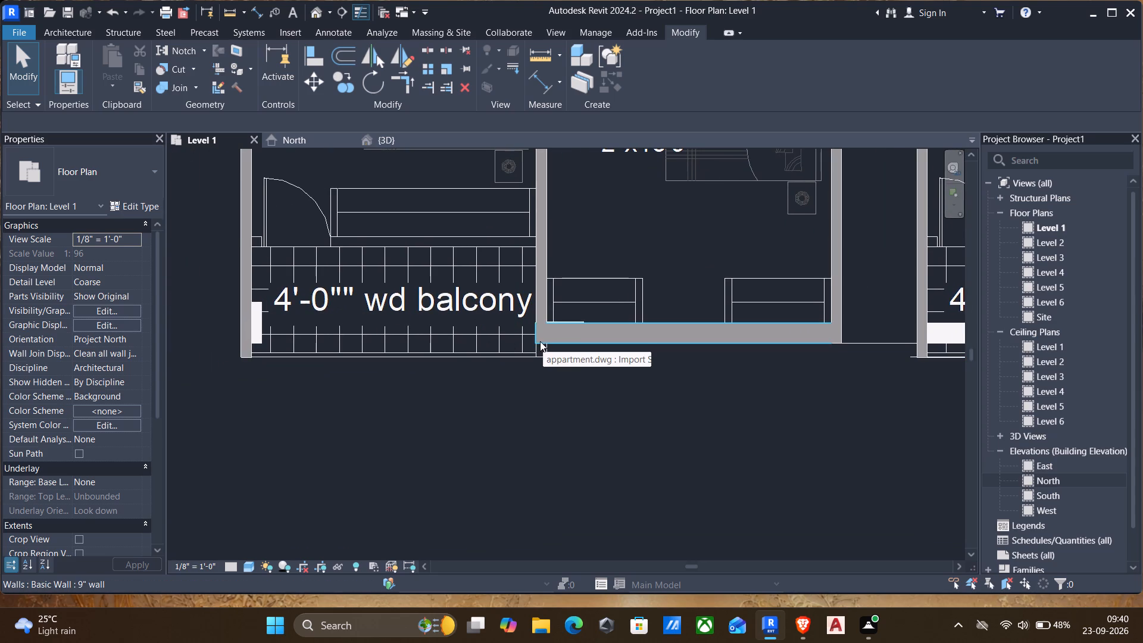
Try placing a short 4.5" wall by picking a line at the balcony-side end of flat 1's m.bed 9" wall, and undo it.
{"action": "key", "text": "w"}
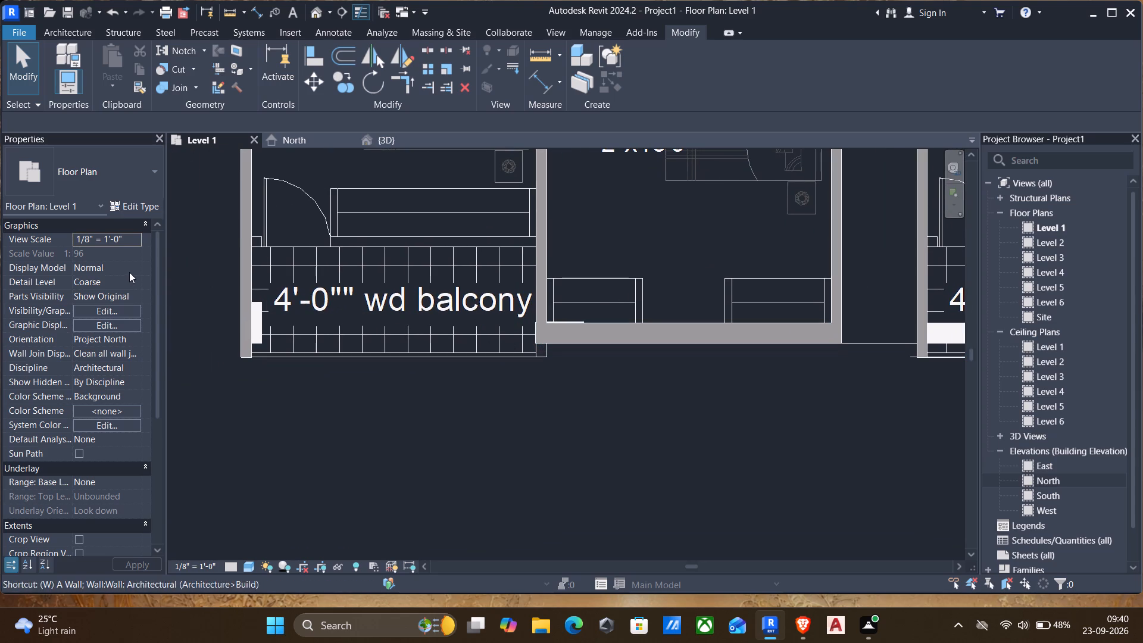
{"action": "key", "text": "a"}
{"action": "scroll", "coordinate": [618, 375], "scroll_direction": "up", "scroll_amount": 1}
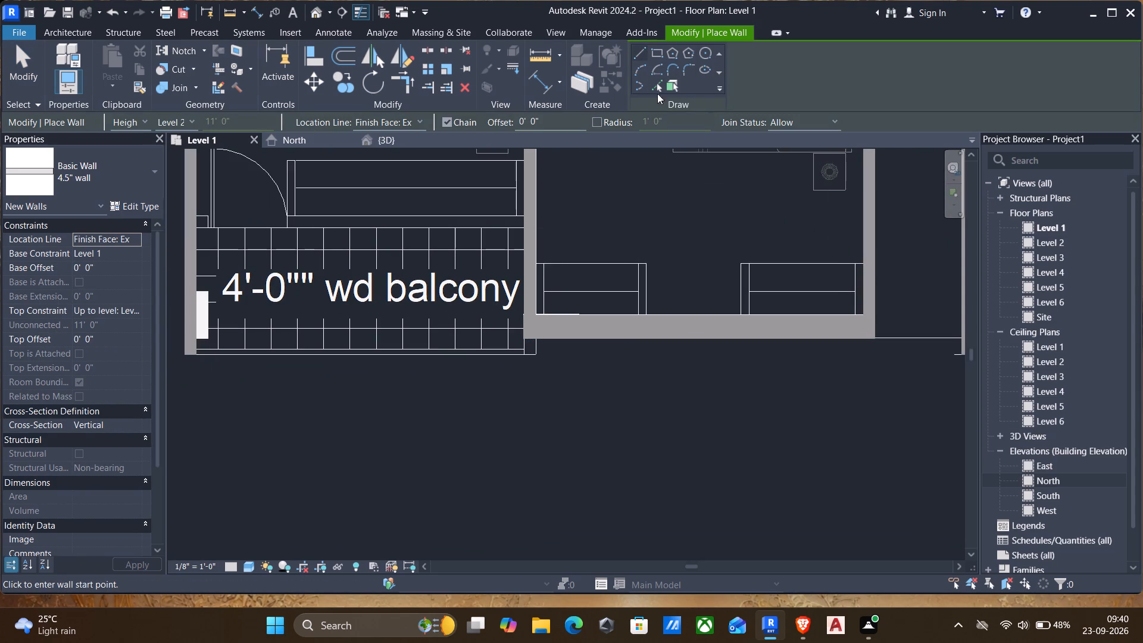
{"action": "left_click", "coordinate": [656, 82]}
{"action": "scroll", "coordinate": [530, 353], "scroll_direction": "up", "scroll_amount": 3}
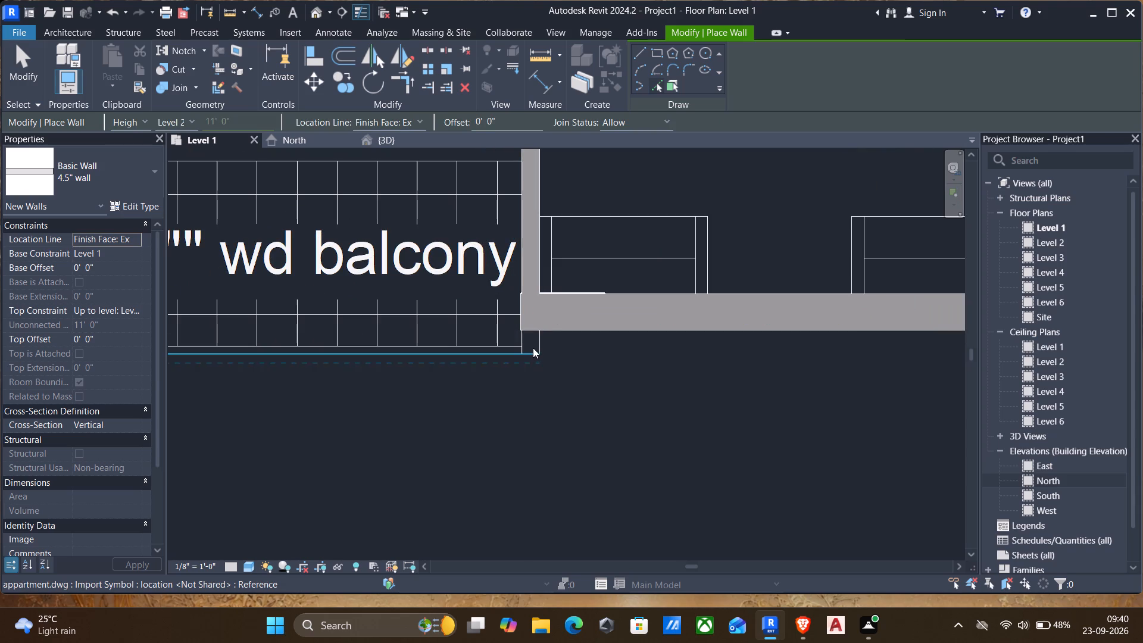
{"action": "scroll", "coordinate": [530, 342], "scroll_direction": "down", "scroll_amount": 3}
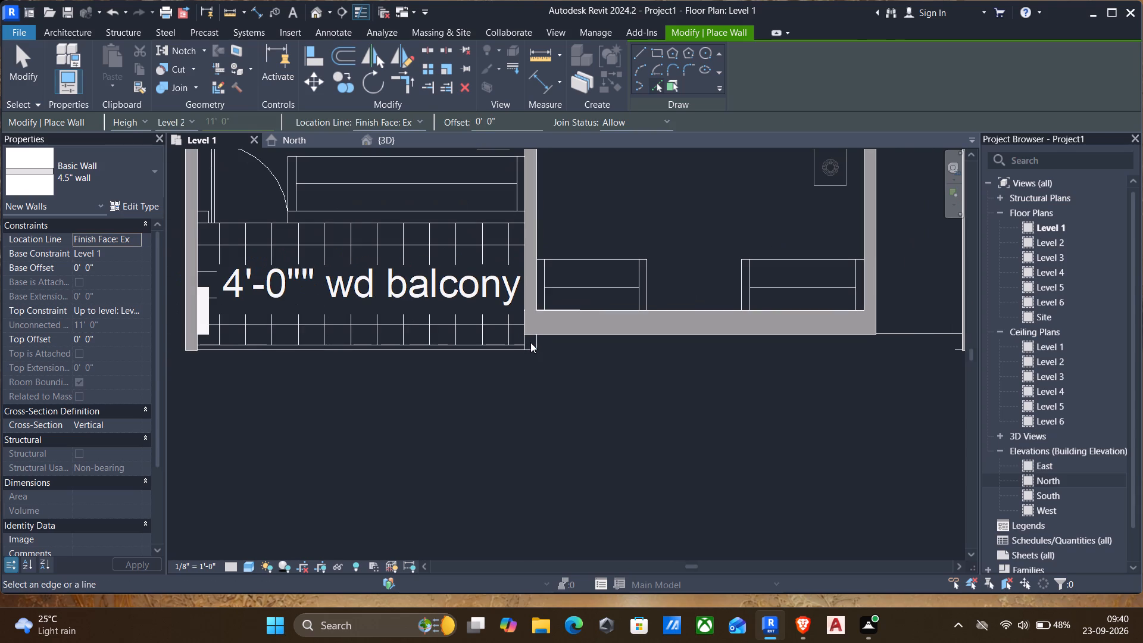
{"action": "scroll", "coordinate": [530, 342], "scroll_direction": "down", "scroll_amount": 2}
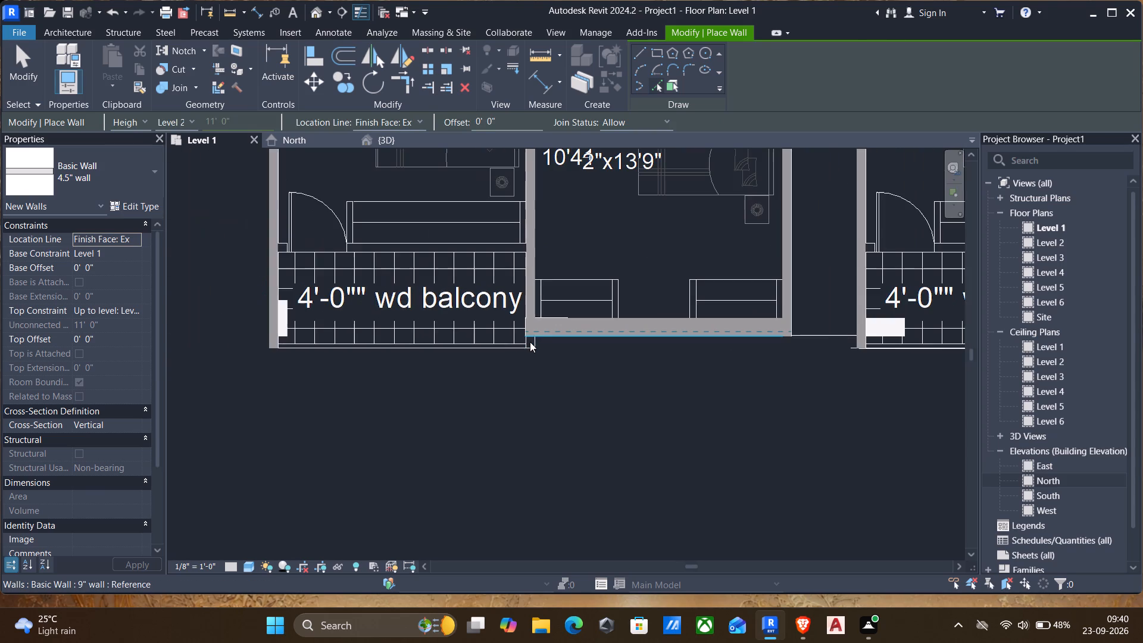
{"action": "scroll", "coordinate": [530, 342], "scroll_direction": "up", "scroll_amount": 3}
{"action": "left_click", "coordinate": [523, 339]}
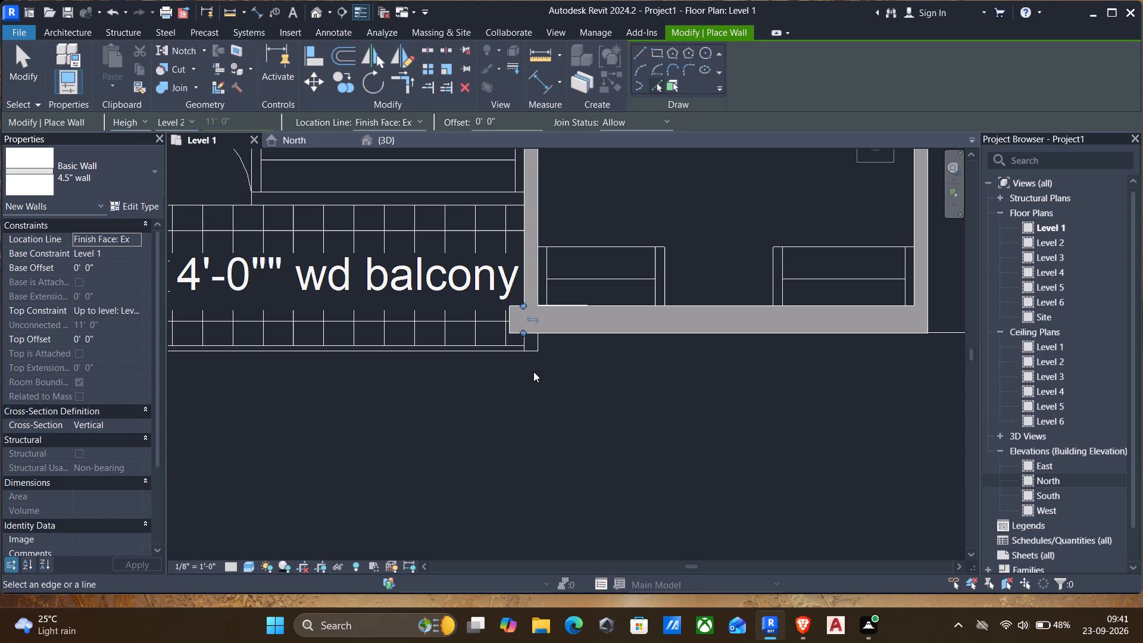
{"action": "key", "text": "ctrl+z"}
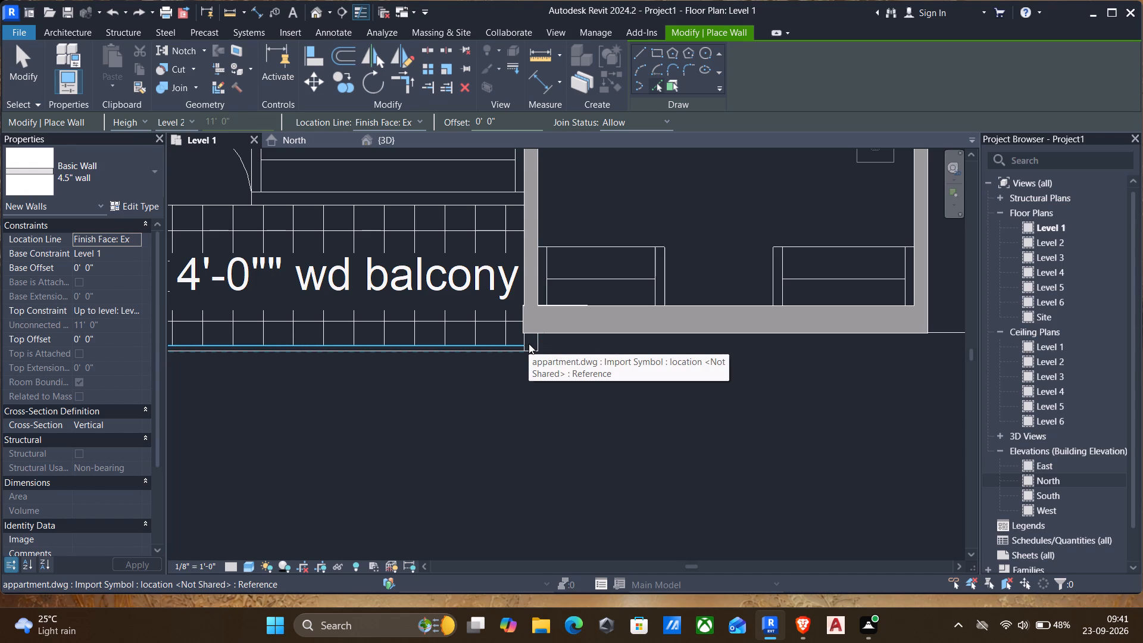
Examine the modelled walls of all the flats from several angles in the 3D view.
{"action": "key", "text": "Escape"}
{"action": "key", "text": "Escape"}
{"action": "scroll", "coordinate": [499, 339], "scroll_direction": "down", "scroll_amount": 4}
{"action": "middle_click_drag", "start_coordinate": [489, 354], "coordinate": [523, 444]}
{"action": "scroll", "coordinate": [461, 433], "scroll_direction": "down", "scroll_amount": 3}
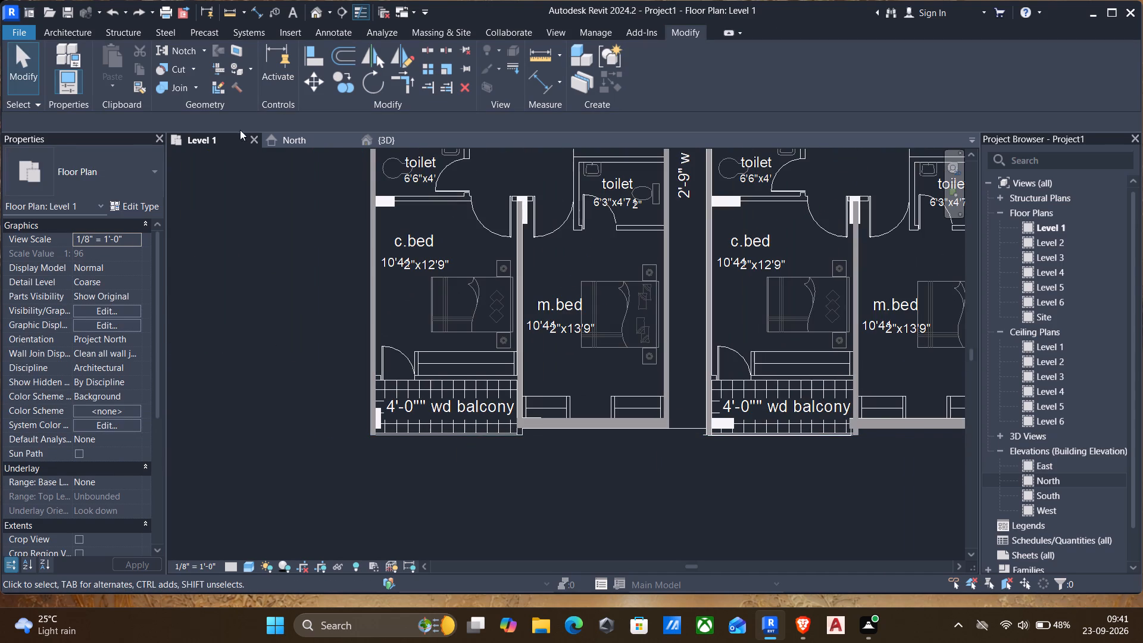
{"action": "left_click", "coordinate": [313, 10]}
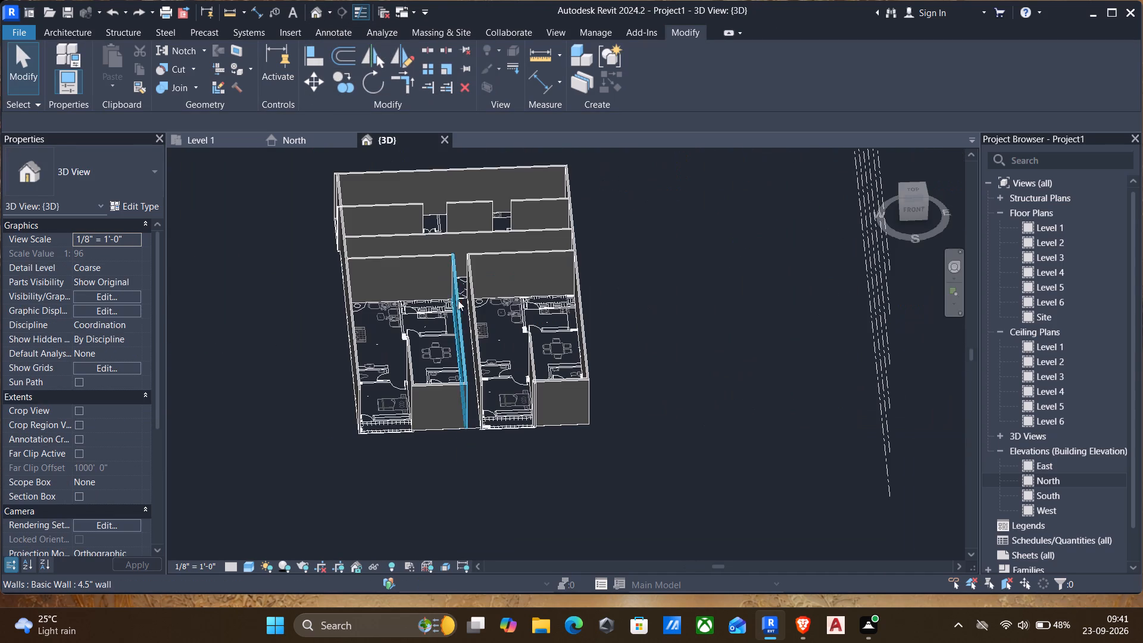
{"action": "scroll", "coordinate": [451, 343], "scroll_direction": "down", "scroll_amount": 2}
{"action": "scroll", "coordinate": [377, 413], "scroll_direction": "up", "scroll_amount": 14}
{"action": "scroll", "coordinate": [381, 413], "scroll_direction": "down", "scroll_amount": 2}
{"action": "middle_click_drag", "start_coordinate": [373, 413], "coordinate": [499, 398]}
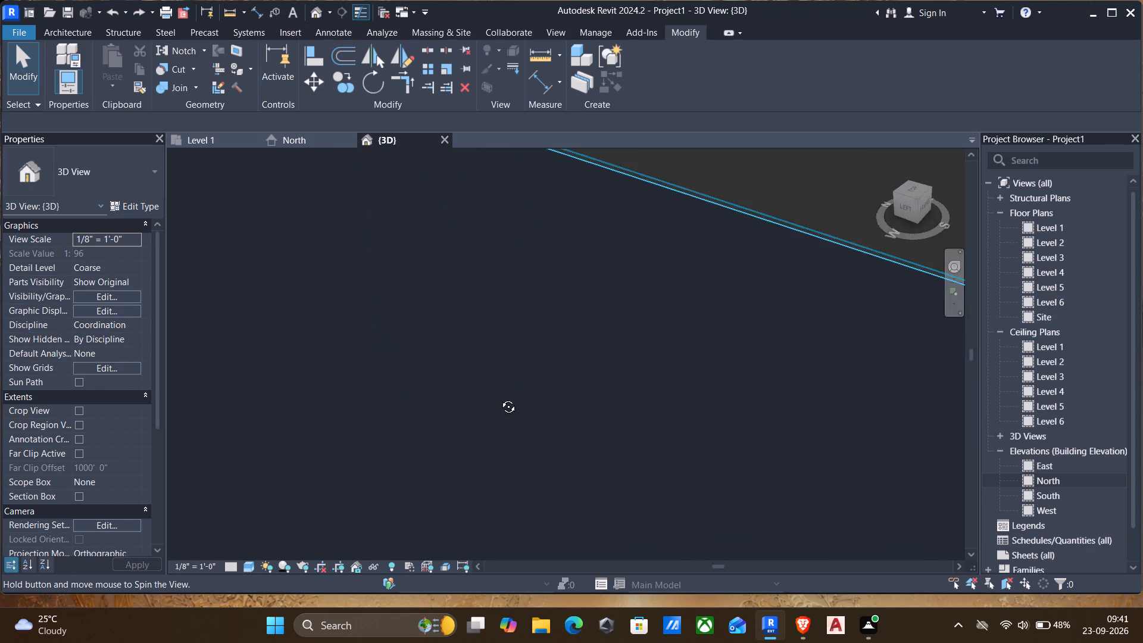
{"action": "middle_click_drag", "start_coordinate": [499, 398], "coordinate": [435, 426]}
{"action": "scroll", "coordinate": [433, 426], "scroll_direction": "down", "scroll_amount": 4}
{"action": "scroll", "coordinate": [507, 416], "scroll_direction": "down", "scroll_amount": 4}
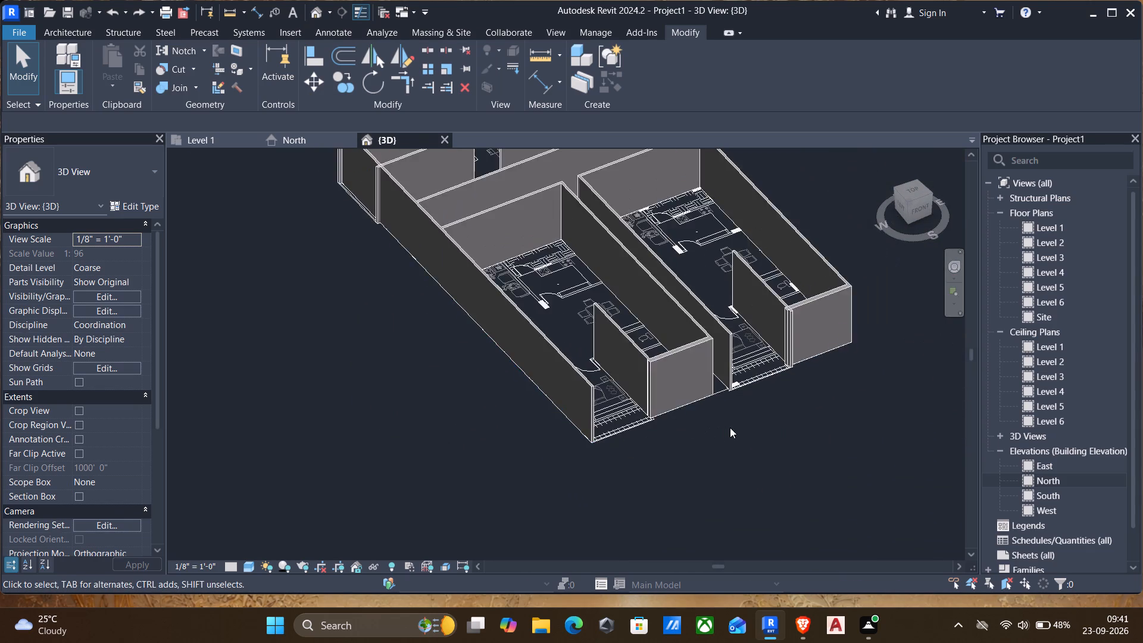
{"action": "scroll", "coordinate": [736, 427], "scroll_direction": "down", "scroll_amount": 3}
{"action": "middle_click_drag", "start_coordinate": [754, 427], "coordinate": [611, 405]}
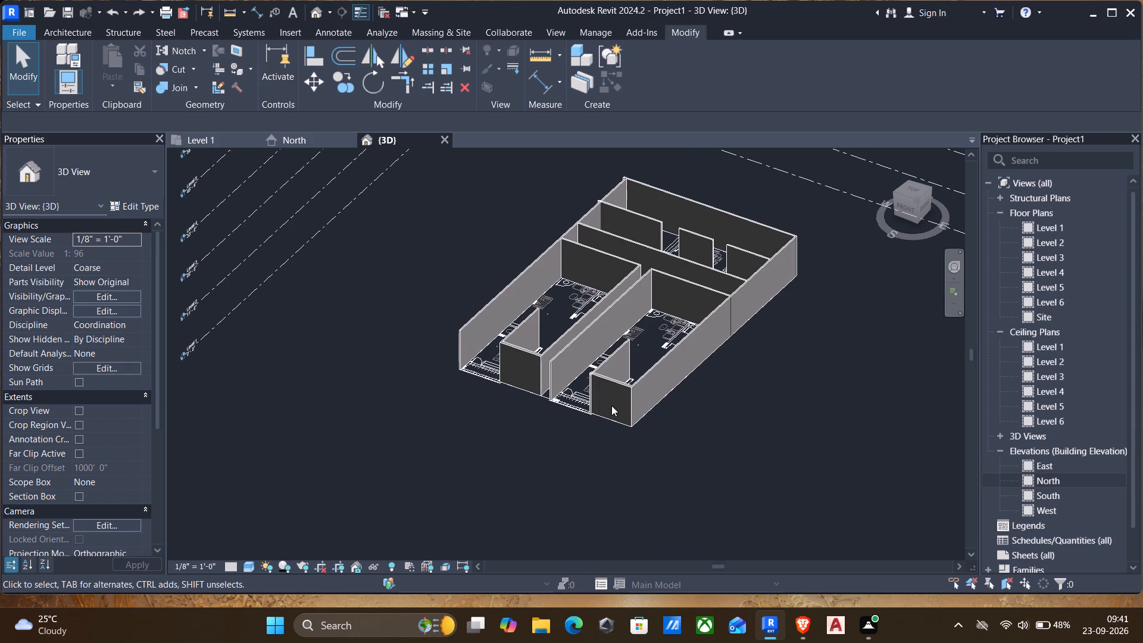
On the Level 1 plan, delete flat 3's two 4.5" wall segments: beside the bath and toilet, and between m.bed and the 7'x4' toilet.
{"action": "left_click", "coordinate": [207, 136]}
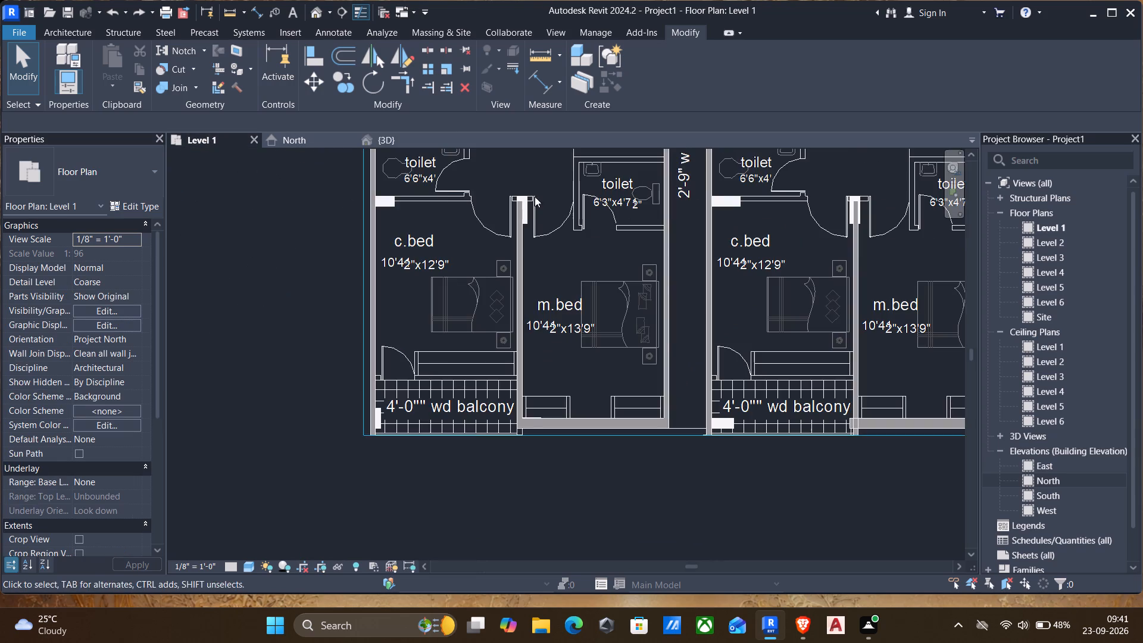
{"action": "scroll", "coordinate": [606, 213], "scroll_direction": "down", "scroll_amount": 3}
{"action": "middle_click_drag", "start_coordinate": [617, 225], "coordinate": [592, 426]}
{"action": "middle_click_drag", "start_coordinate": [582, 301], "coordinate": [560, 426]}
{"action": "middle_click_drag", "start_coordinate": [558, 227], "coordinate": [566, 335]}
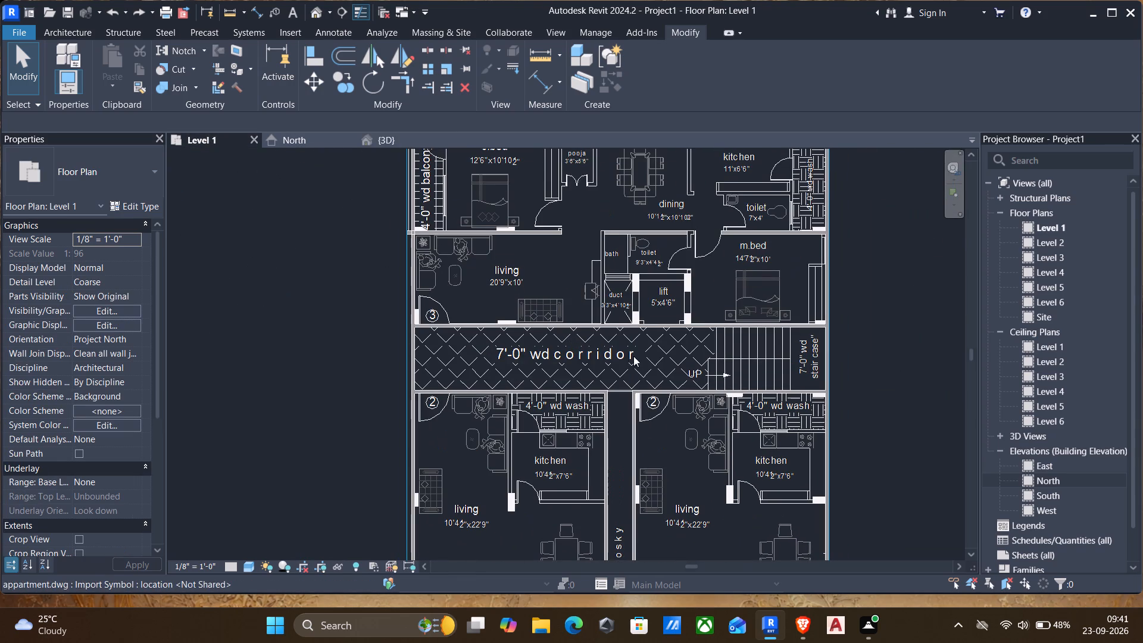
{"action": "left_click", "coordinate": [524, 233]}
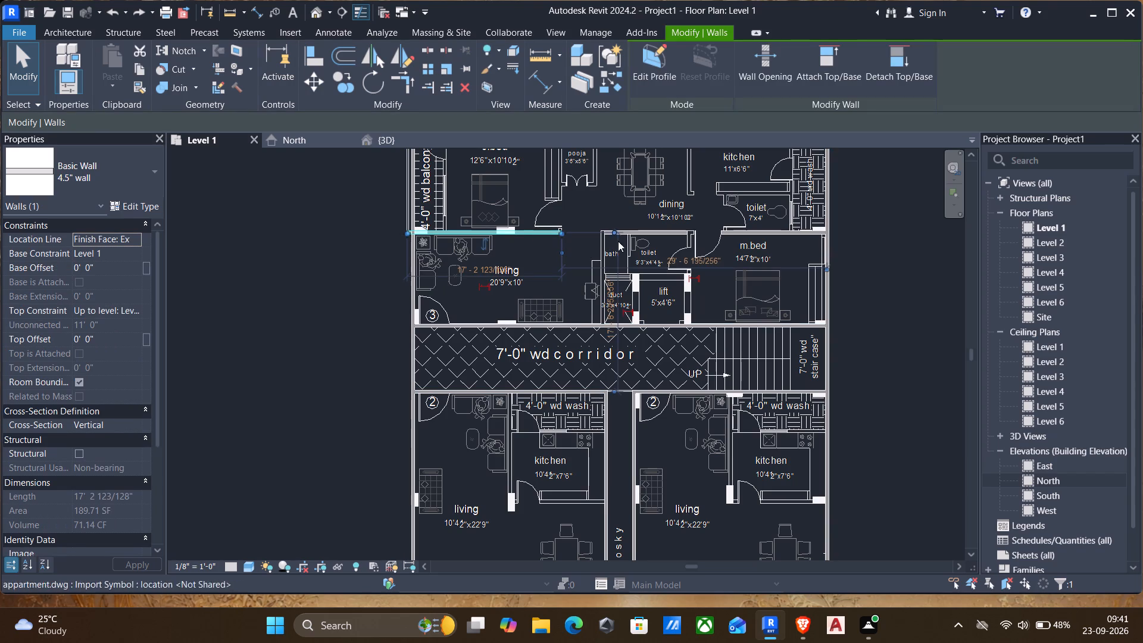
{"action": "left_click", "coordinate": [641, 229]}
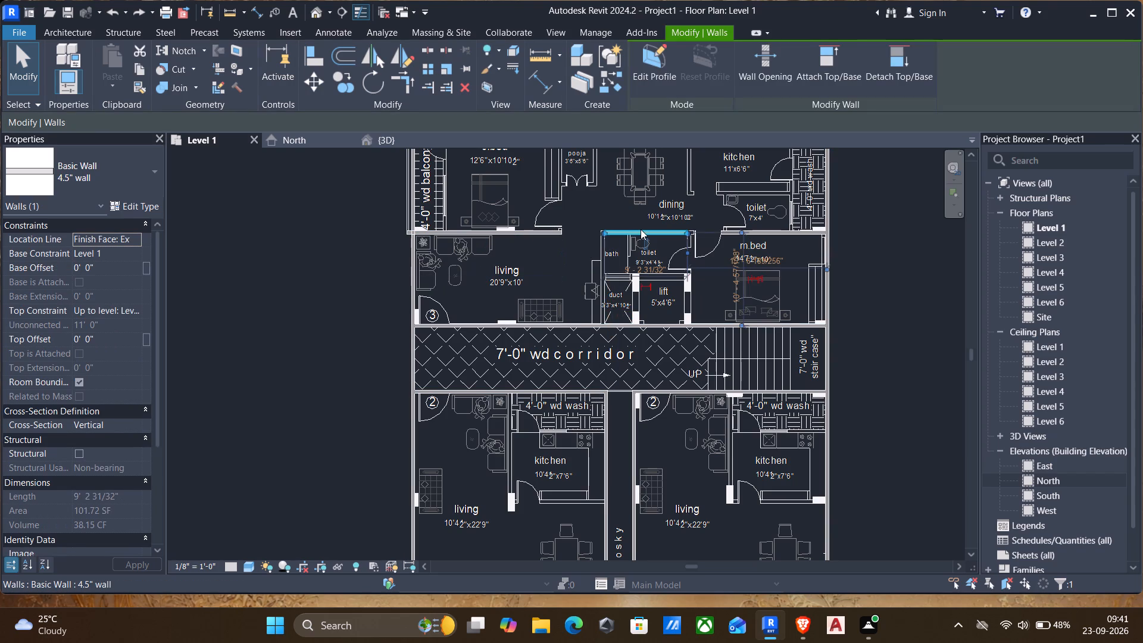
{"action": "key", "text": "Delete"}
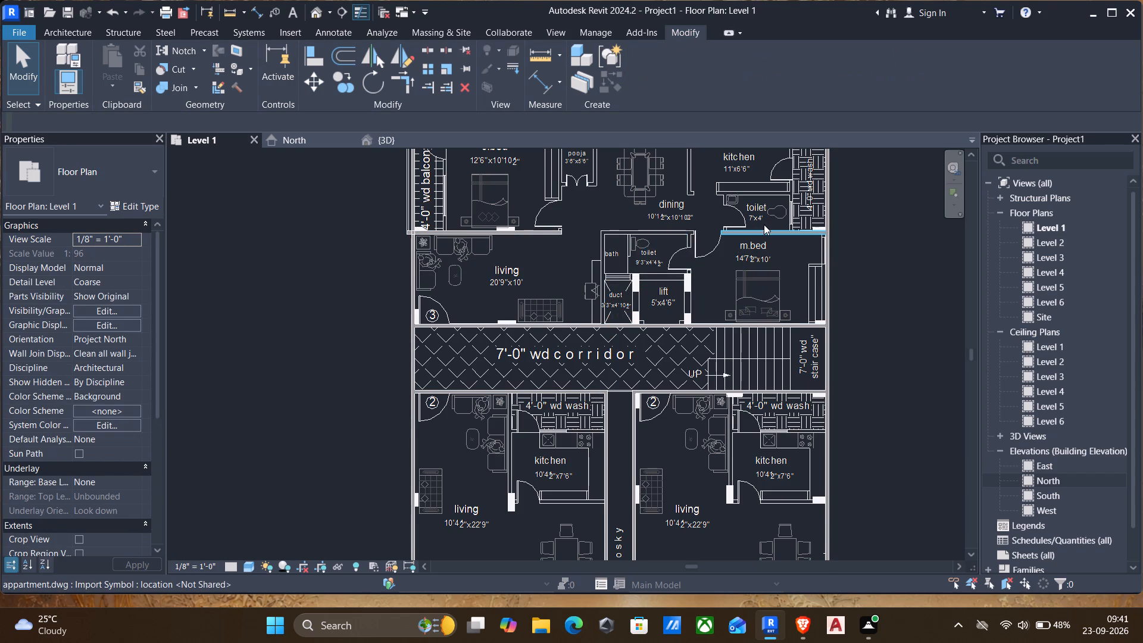
{"action": "left_click", "coordinate": [764, 227]}
{"action": "key", "text": "Delete"}
Extend flat 3's 4.5" wall between c.bed and living straight across to the outer wall beside m.bed.
{"action": "left_click", "coordinate": [551, 230]}
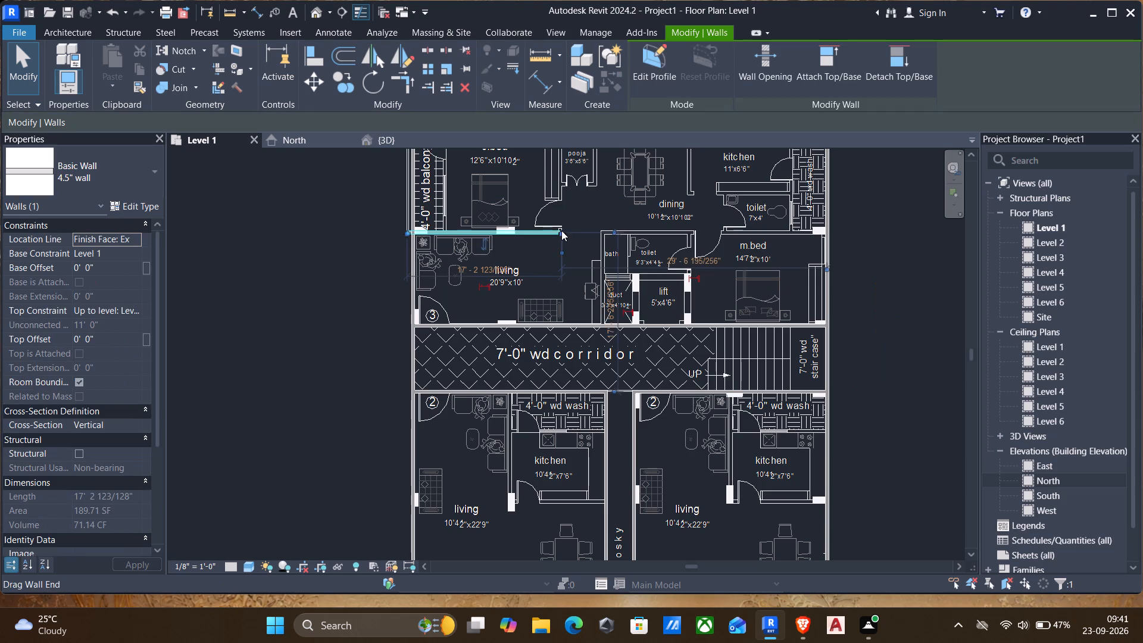
{"action": "left_click_drag", "start_coordinate": [561, 230], "coordinate": [826, 236]}
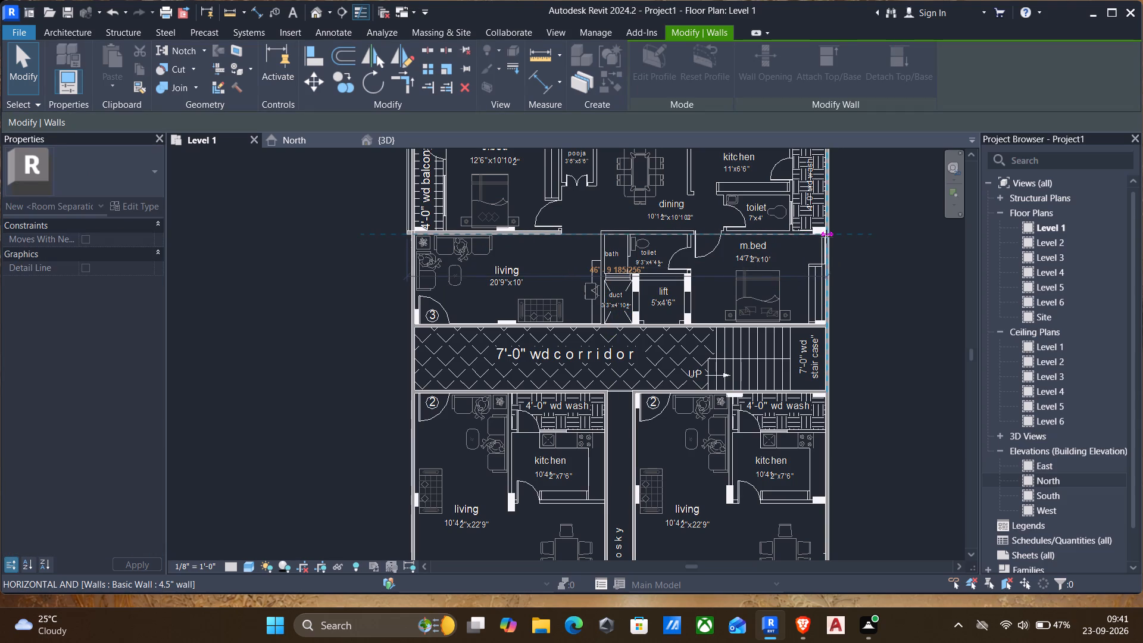
{"action": "left_click_drag", "start_coordinate": [826, 236], "coordinate": [825, 233]}
{"action": "scroll", "coordinate": [826, 236], "scroll_direction": "up", "scroll_amount": 6}
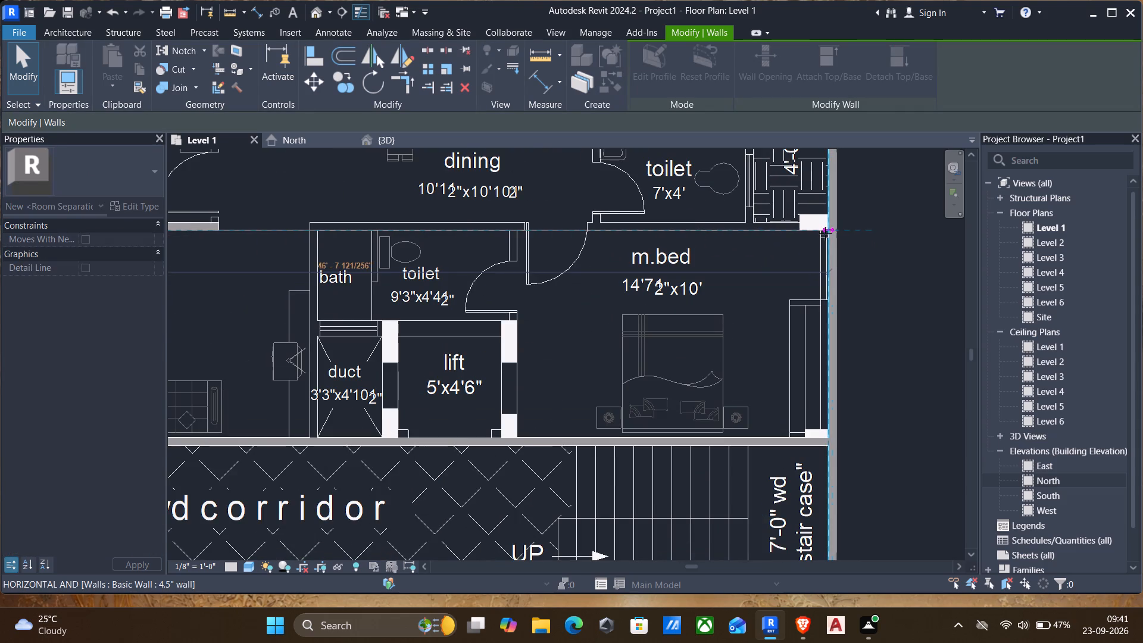
{"action": "left_click_drag", "start_coordinate": [825, 233], "coordinate": [825, 235]}
{"action": "scroll", "coordinate": [804, 236], "scroll_direction": "down", "scroll_amount": 8}
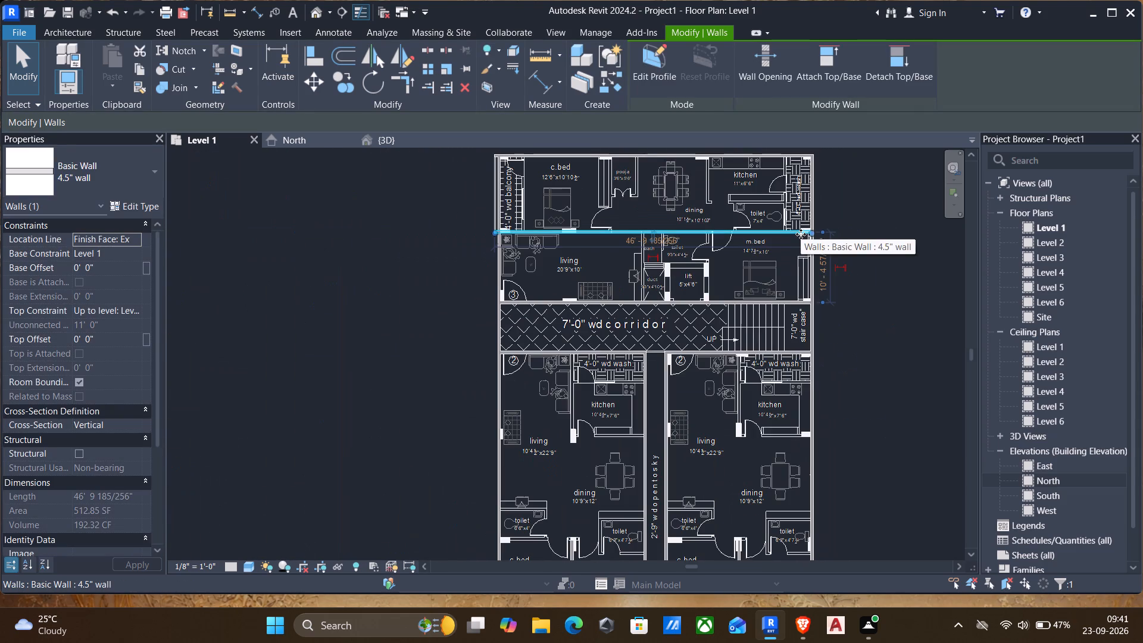
{"action": "key", "text": "Escape"}
Align the balcony-side end of flat 3's extended 4.5" wall with the outer face of the exterior wall.
{"action": "scroll", "coordinate": [539, 246], "scroll_direction": "up", "scroll_amount": 8}
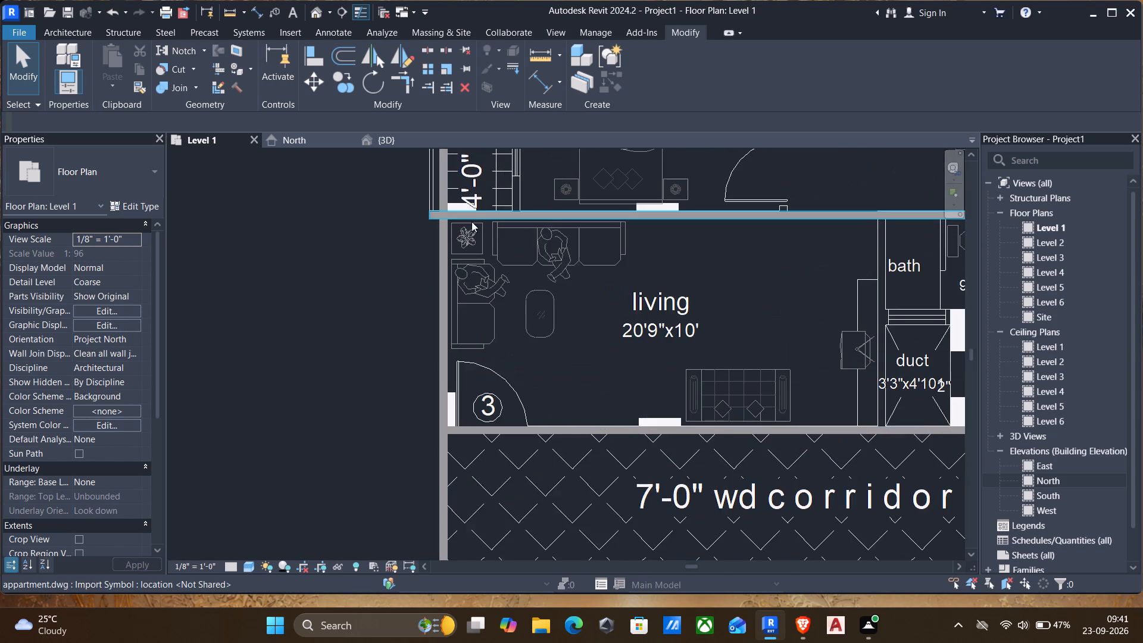
{"action": "middle_click_drag", "start_coordinate": [467, 222], "coordinate": [526, 302]}
{"action": "scroll", "coordinate": [498, 306], "scroll_direction": "up", "scroll_amount": 4}
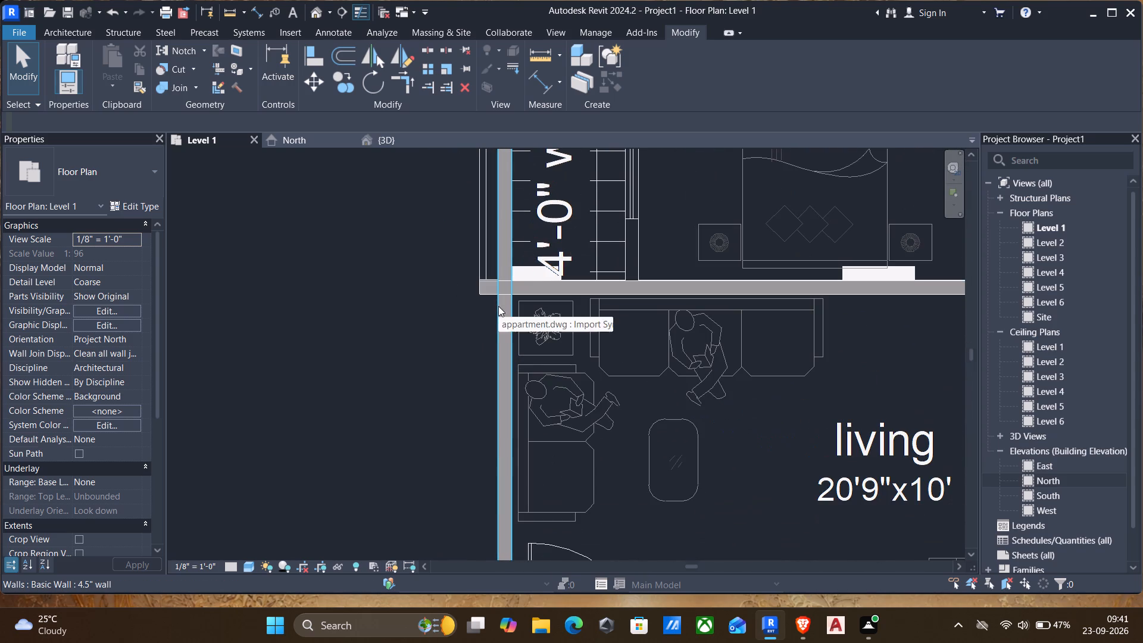
{"action": "type", "text": "al"}
{"action": "left_click", "coordinate": [498, 306]}
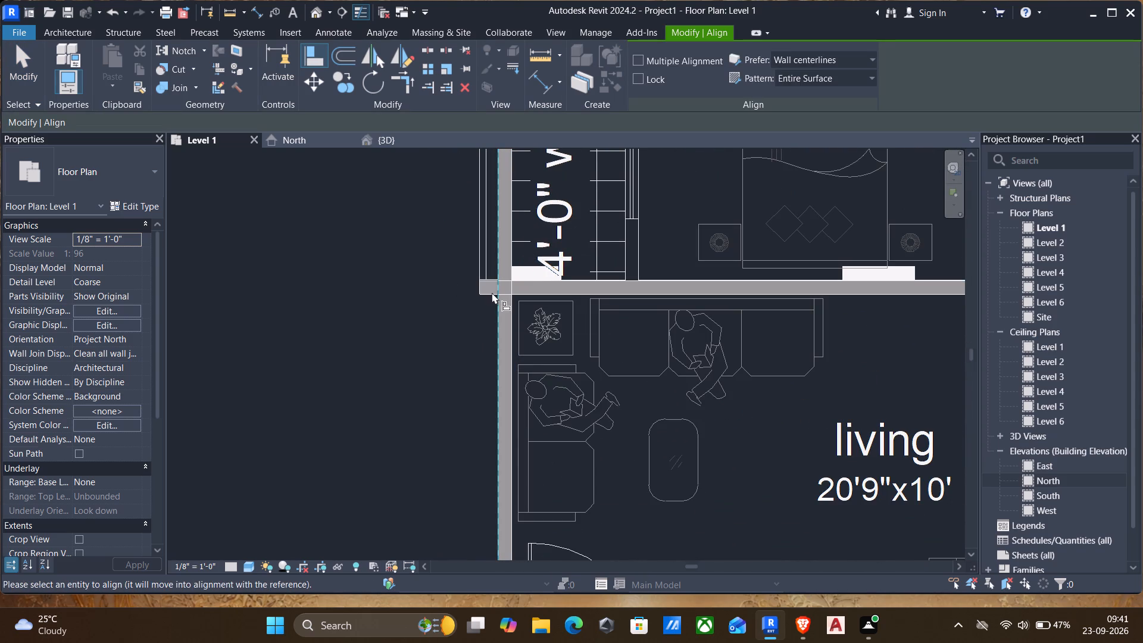
{"action": "left_click", "coordinate": [480, 288]}
{"action": "scroll", "coordinate": [480, 288], "scroll_direction": "down", "scroll_amount": 9}
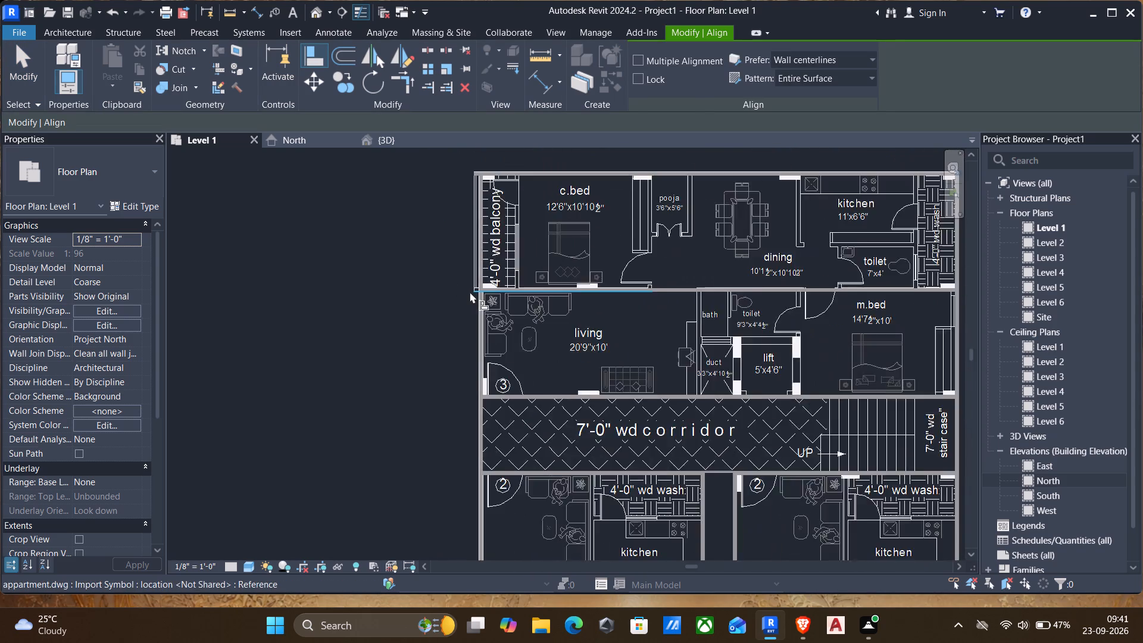
{"action": "scroll", "coordinate": [470, 292], "scroll_direction": "down", "scroll_amount": 3}
Align the end of flat 3's far exterior wall with the outer face of the balcony-side wall at the c.bed balcony corner.
{"action": "scroll", "coordinate": [464, 226], "scroll_direction": "up", "scroll_amount": 4}
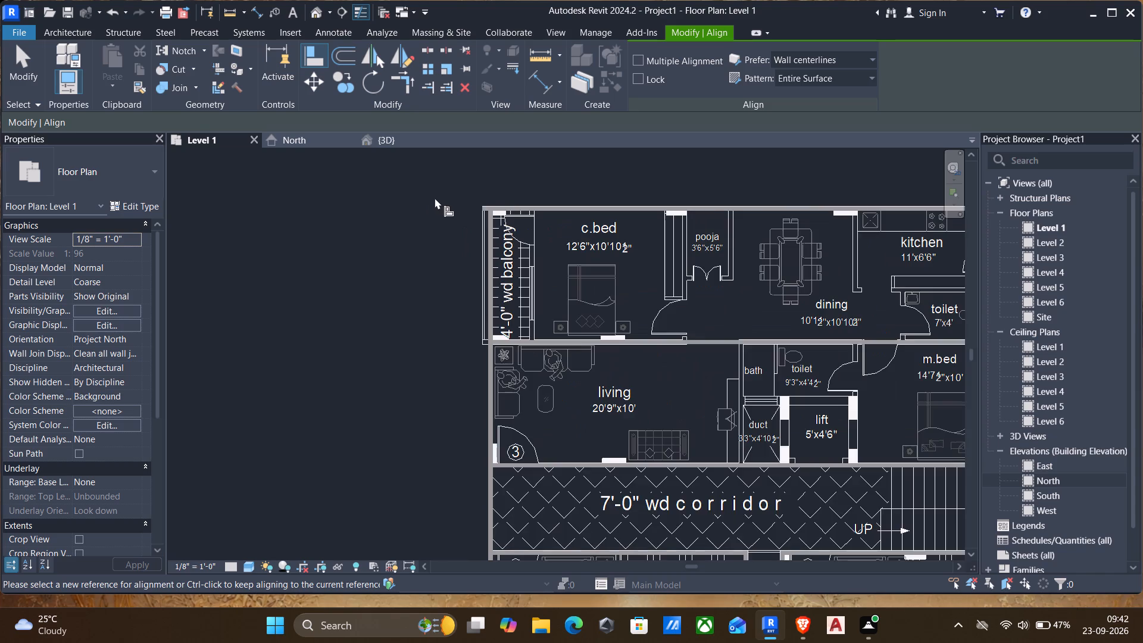
{"action": "scroll", "coordinate": [435, 197], "scroll_direction": "up", "scroll_amount": 5}
{"action": "scroll", "coordinate": [564, 224], "scroll_direction": "up", "scroll_amount": 4}
{"action": "left_click", "coordinate": [521, 277]}
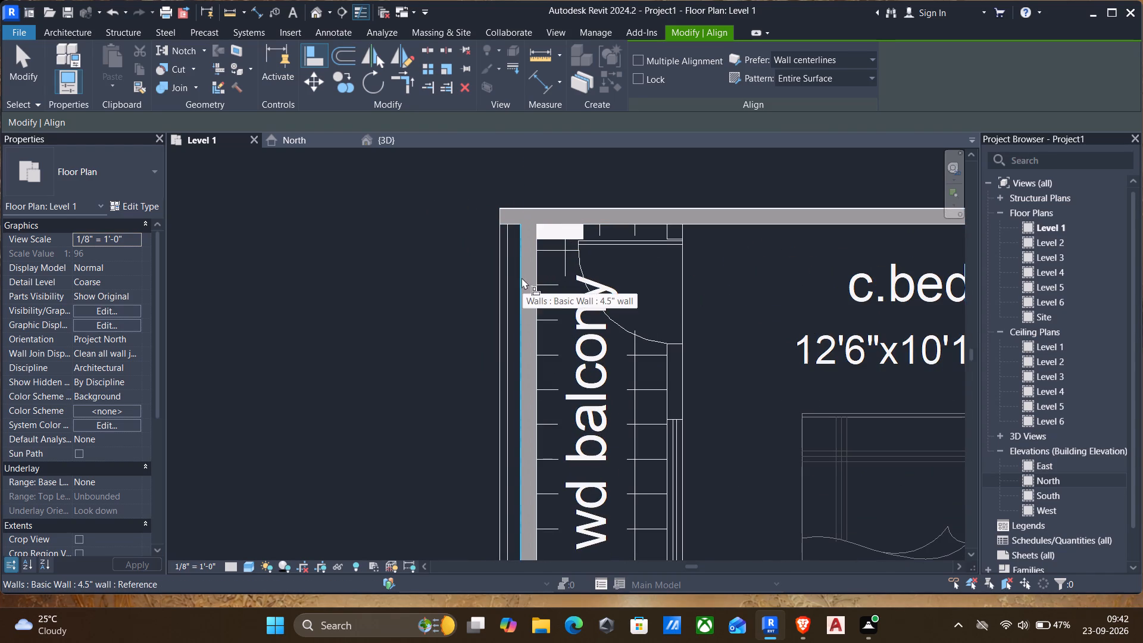
{"action": "left_click", "coordinate": [502, 210]}
Examine the Level 1 walls from flat 3 down to the balcony edges of flats 1 and 2.
{"action": "scroll", "coordinate": [503, 216], "scroll_direction": "down", "scroll_amount": 15}
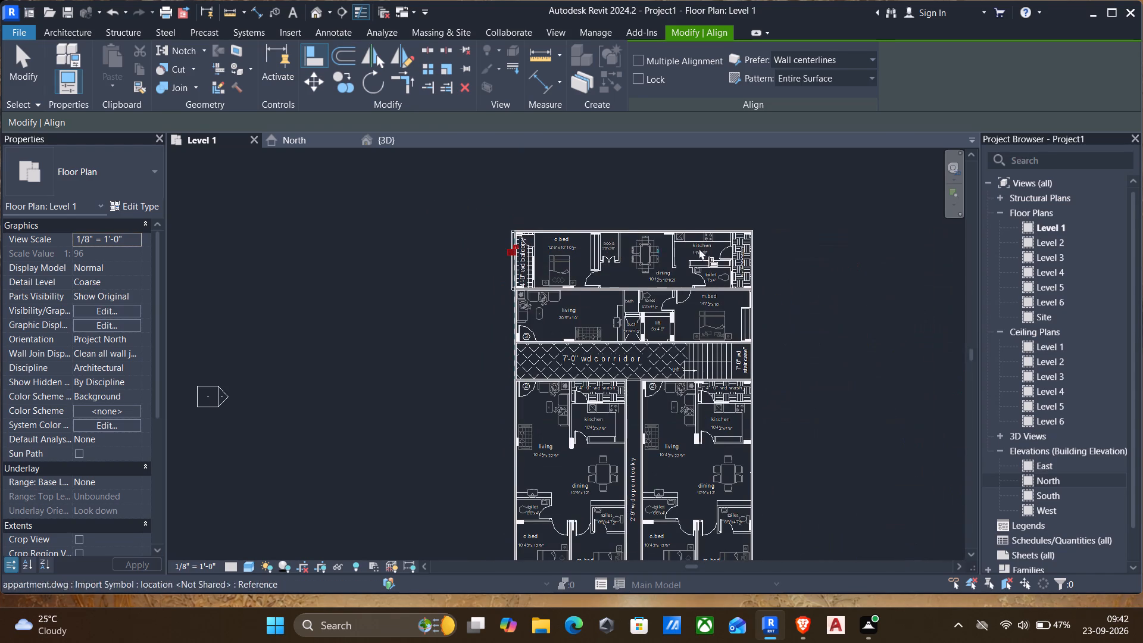
{"action": "scroll", "coordinate": [699, 233], "scroll_direction": "up", "scroll_amount": 4}
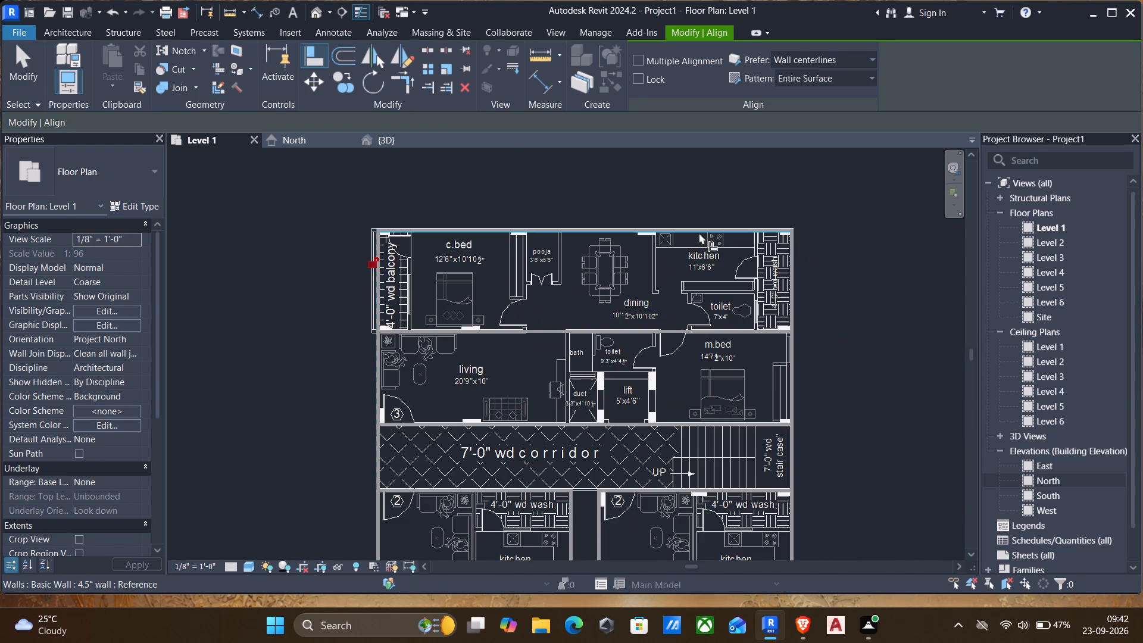
{"action": "scroll", "coordinate": [699, 233], "scroll_direction": "up", "scroll_amount": 3}
{"action": "scroll", "coordinate": [699, 233], "scroll_direction": "down", "scroll_amount": 4}
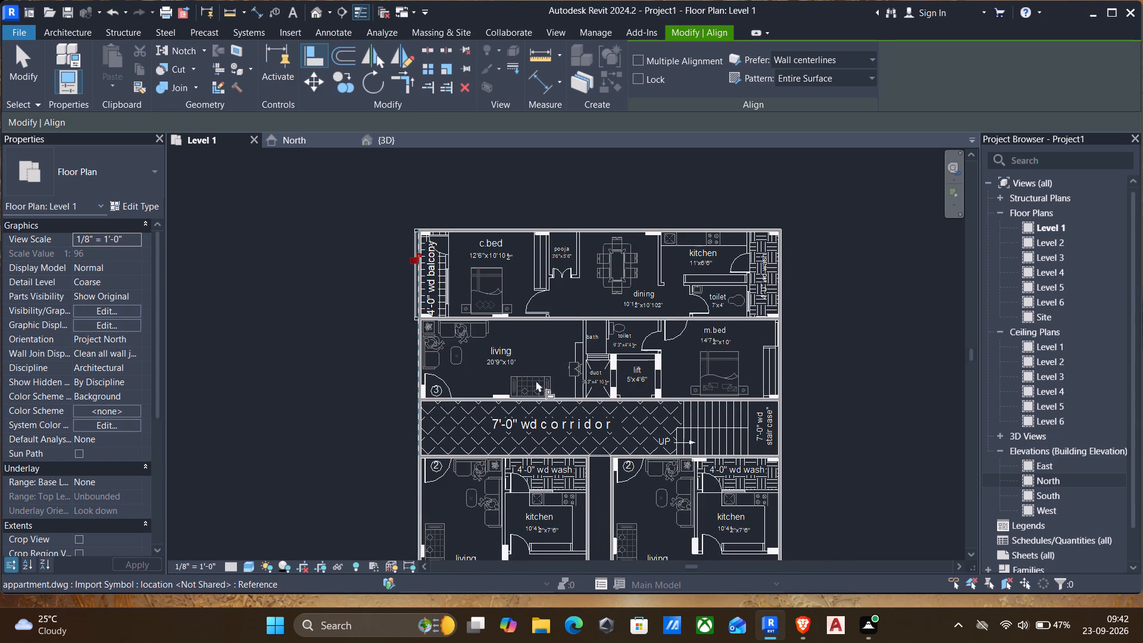
{"action": "scroll", "coordinate": [428, 333], "scroll_direction": "up", "scroll_amount": 5}
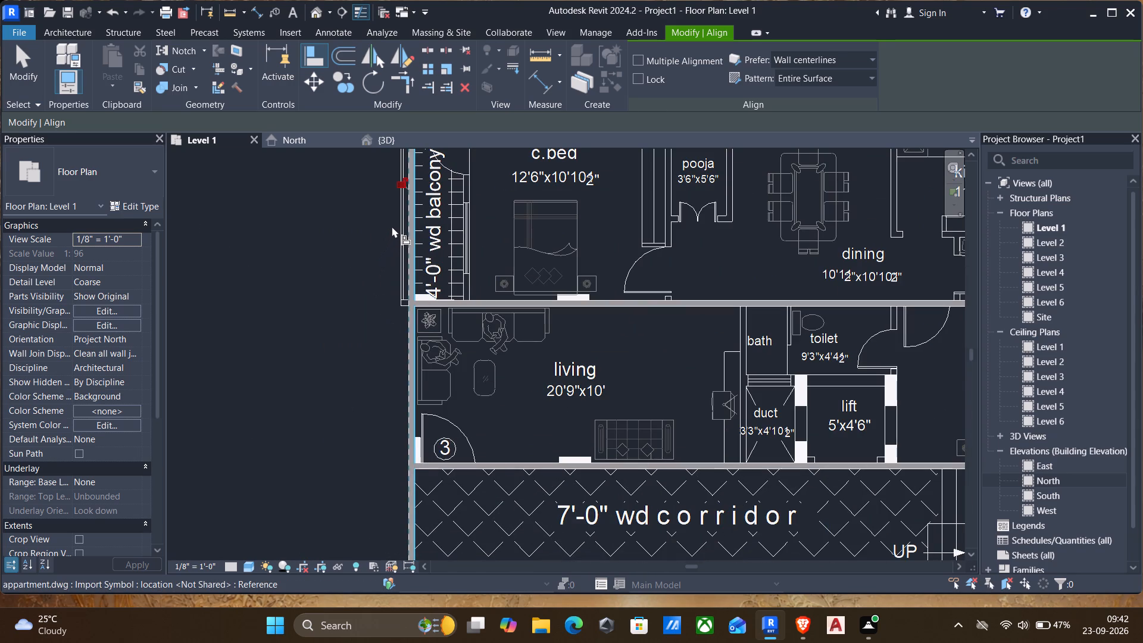
{"action": "scroll", "coordinate": [414, 229], "scroll_direction": "down", "scroll_amount": 3}
{"action": "scroll", "coordinate": [416, 194], "scroll_direction": "up", "scroll_amount": 4}
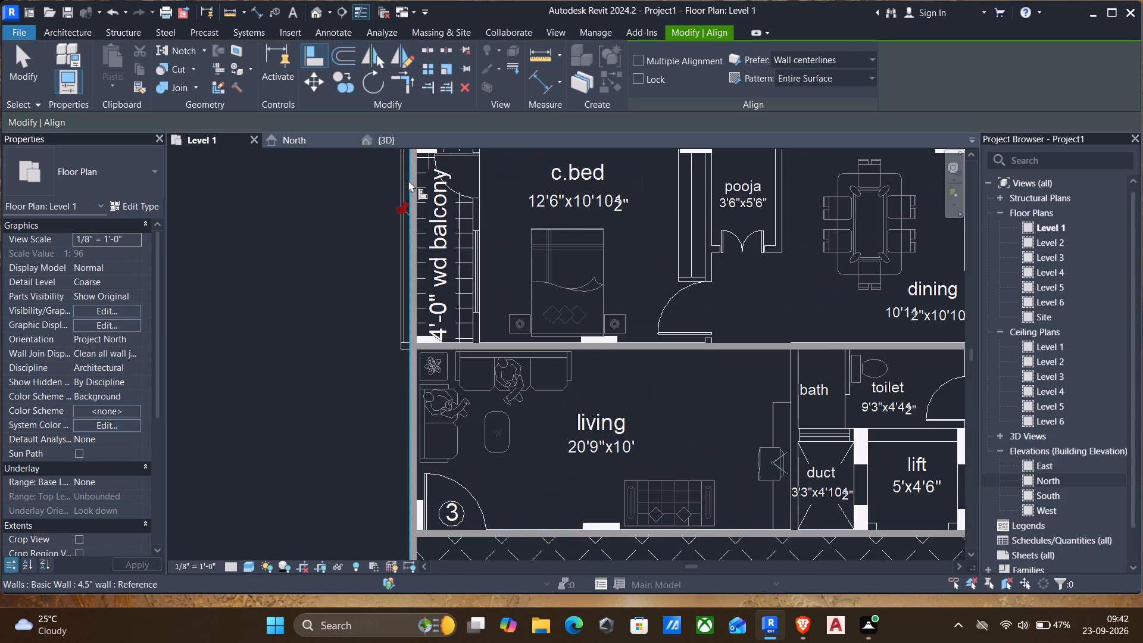
{"action": "scroll", "coordinate": [408, 179], "scroll_direction": "down", "scroll_amount": 5}
{"action": "middle_click_drag", "start_coordinate": [420, 298], "coordinate": [464, 246]}
{"action": "middle_click_drag", "start_coordinate": [404, 378], "coordinate": [410, 235]}
{"action": "middle_click_drag", "start_coordinate": [390, 452], "coordinate": [394, 282]}
{"action": "middle_click_drag", "start_coordinate": [412, 382], "coordinate": [395, 365]}
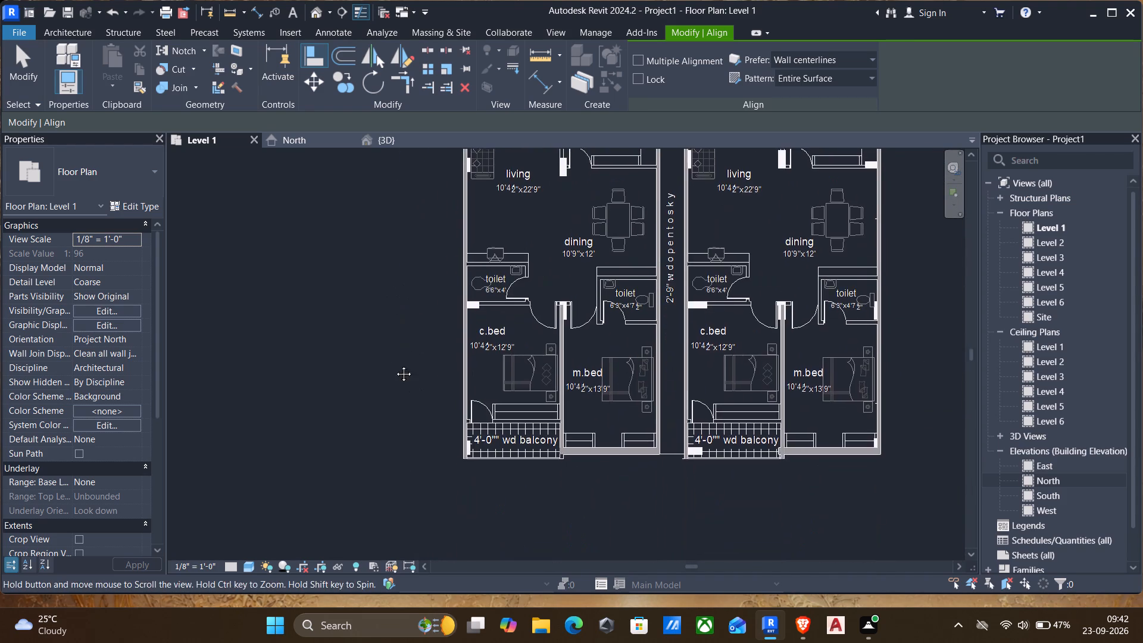
{"action": "middle_click_drag", "start_coordinate": [395, 365], "coordinate": [382, 317]}
{"action": "scroll", "coordinate": [792, 409], "scroll_direction": "up", "scroll_amount": 4}
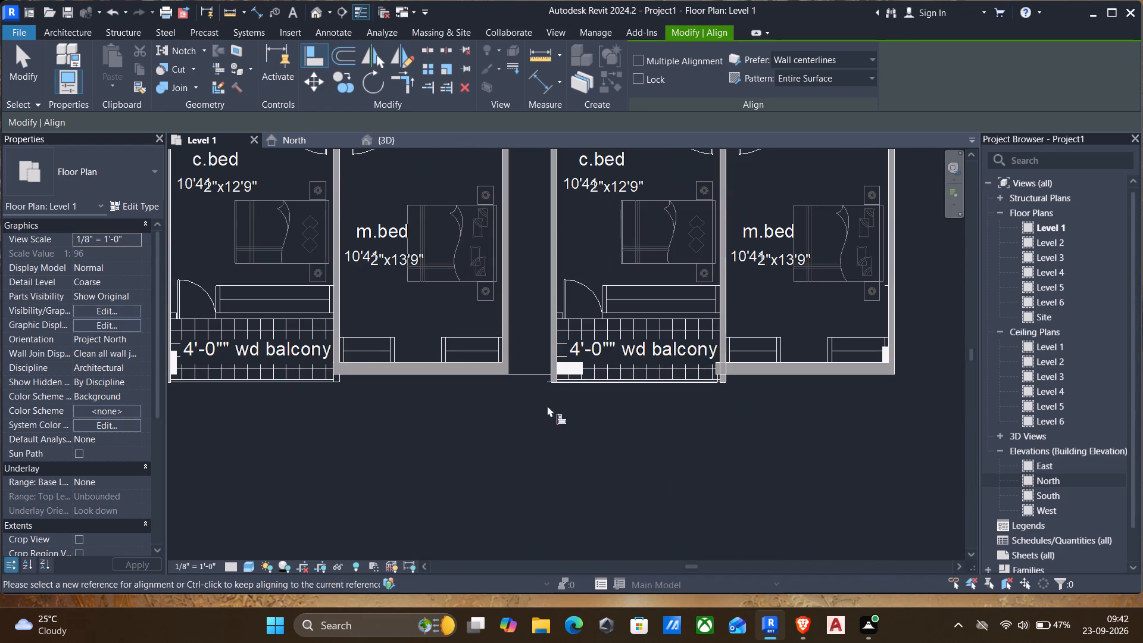
{"action": "scroll", "coordinate": [723, 367], "scroll_direction": "up", "scroll_amount": 9}
{"action": "scroll", "coordinate": [703, 392], "scroll_direction": "down", "scroll_amount": 8}
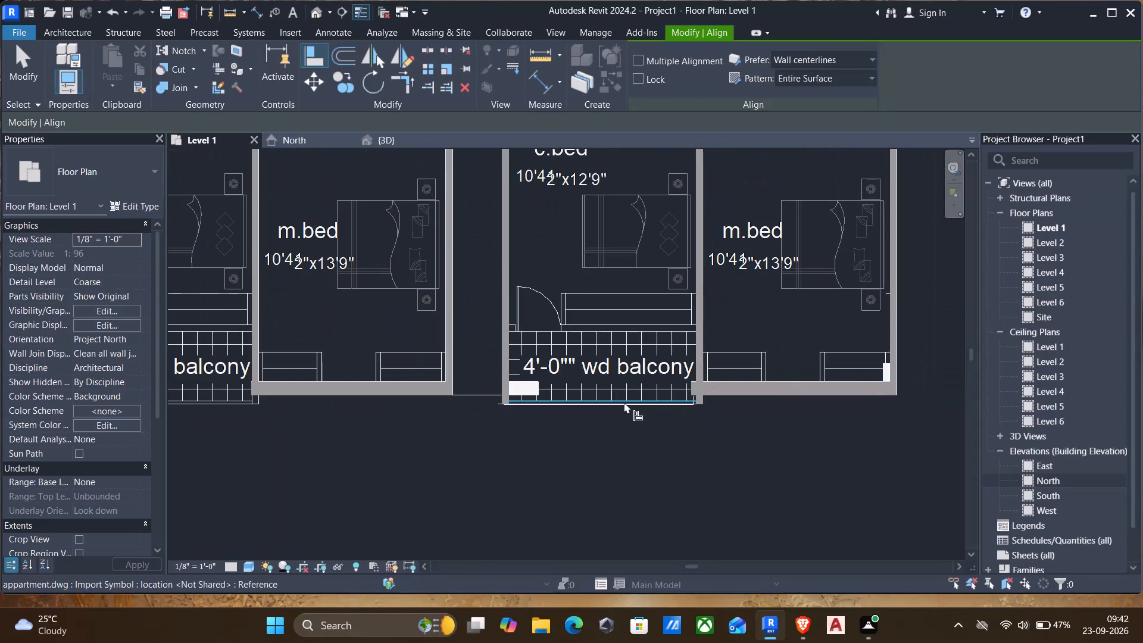
{"action": "scroll", "coordinate": [607, 409], "scroll_direction": "up", "scroll_amount": 5}
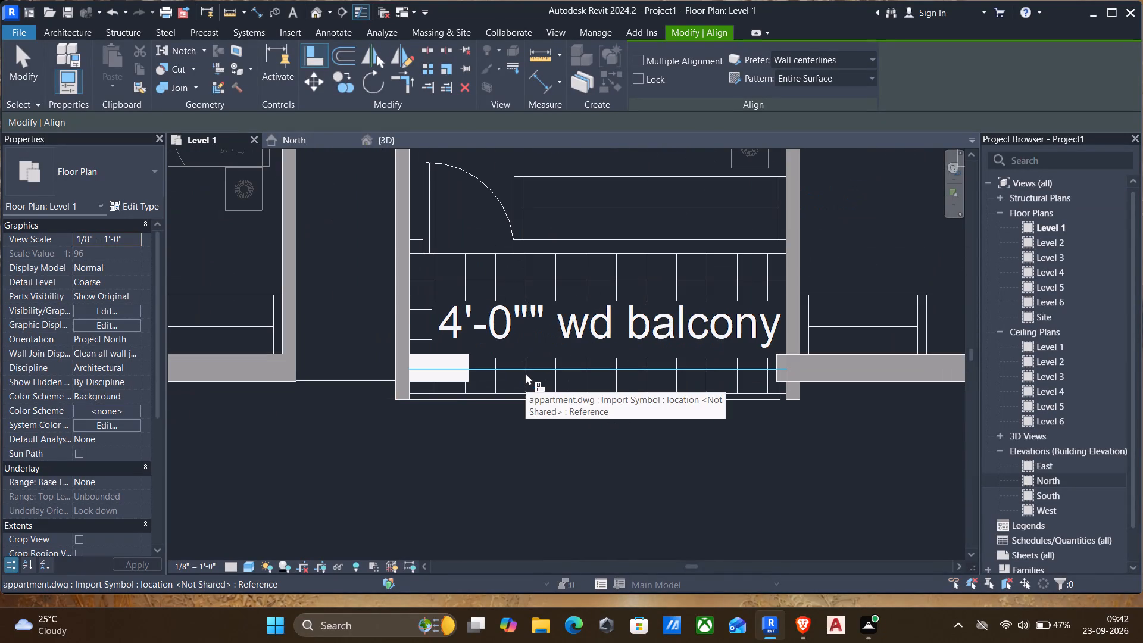
{"action": "scroll", "coordinate": [472, 403], "scroll_direction": "down", "scroll_amount": 2}
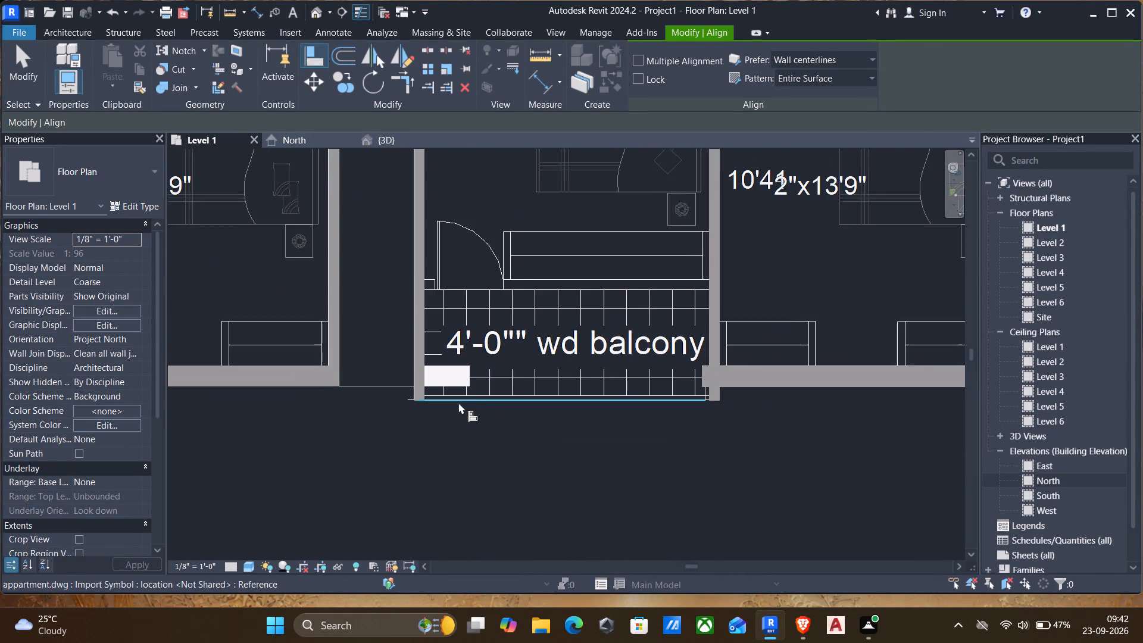
{"action": "middle_click_drag", "start_coordinate": [458, 402], "coordinate": [591, 362]}
{"action": "scroll", "coordinate": [542, 388], "scroll_direction": "down", "scroll_amount": 2}
{"action": "middle_click_drag", "start_coordinate": [532, 388], "coordinate": [647, 340]}
{"action": "scroll", "coordinate": [519, 362], "scroll_direction": "down", "scroll_amount": 1}
{"action": "middle_click_drag", "start_coordinate": [463, 364], "coordinate": [494, 363]}
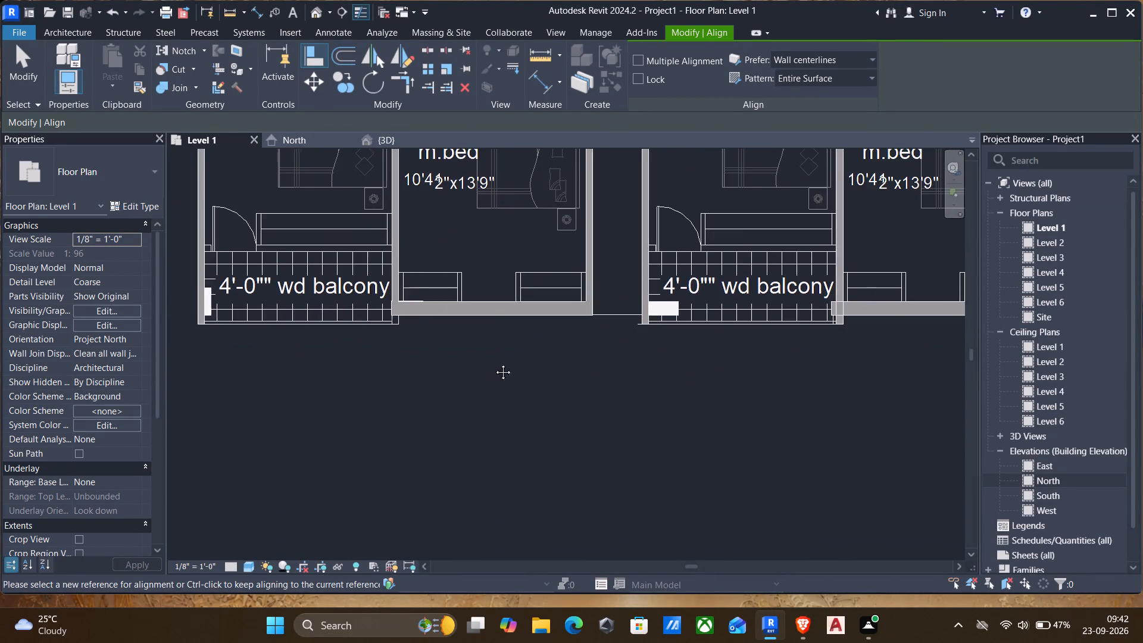
{"action": "middle_click_drag", "start_coordinate": [494, 363], "coordinate": [543, 360]}
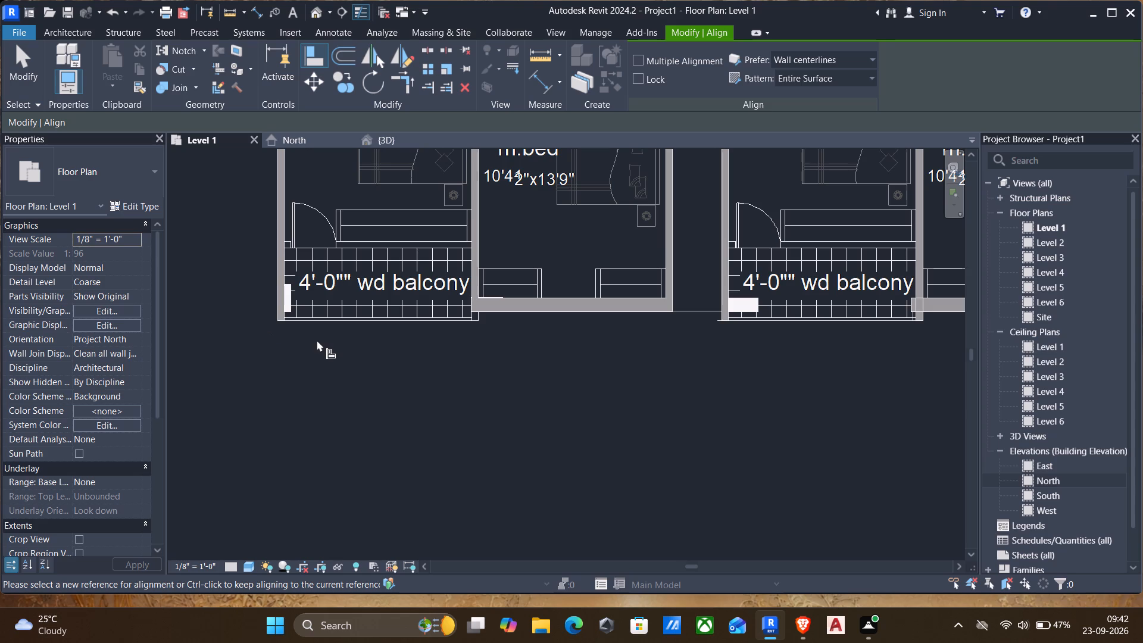
{"action": "key", "text": "Escape"}
{"action": "scroll", "coordinate": [335, 338], "scroll_direction": "down", "scroll_amount": 3}
{"action": "middle_click_drag", "start_coordinate": [349, 337], "coordinate": [373, 367]}
{"action": "key", "text": "Escape"}
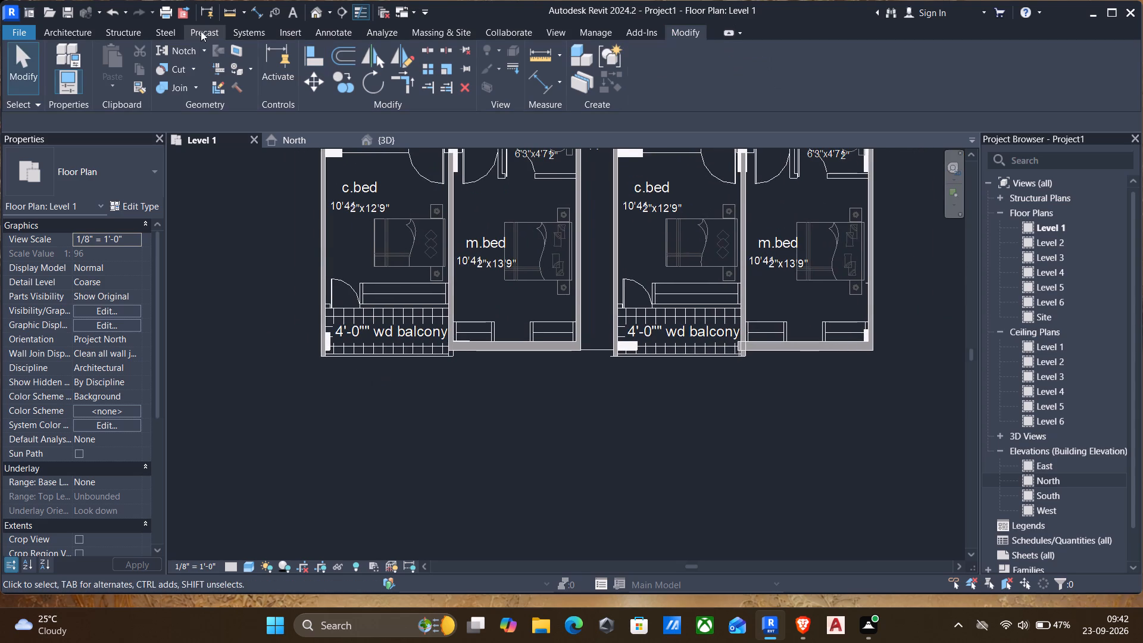
Examine the balcony-side walls of flats 1 and 2 in the 3D view.
{"action": "left_click", "coordinate": [375, 138]}
{"action": "scroll", "coordinate": [444, 230], "scroll_direction": "down", "scroll_amount": 4}
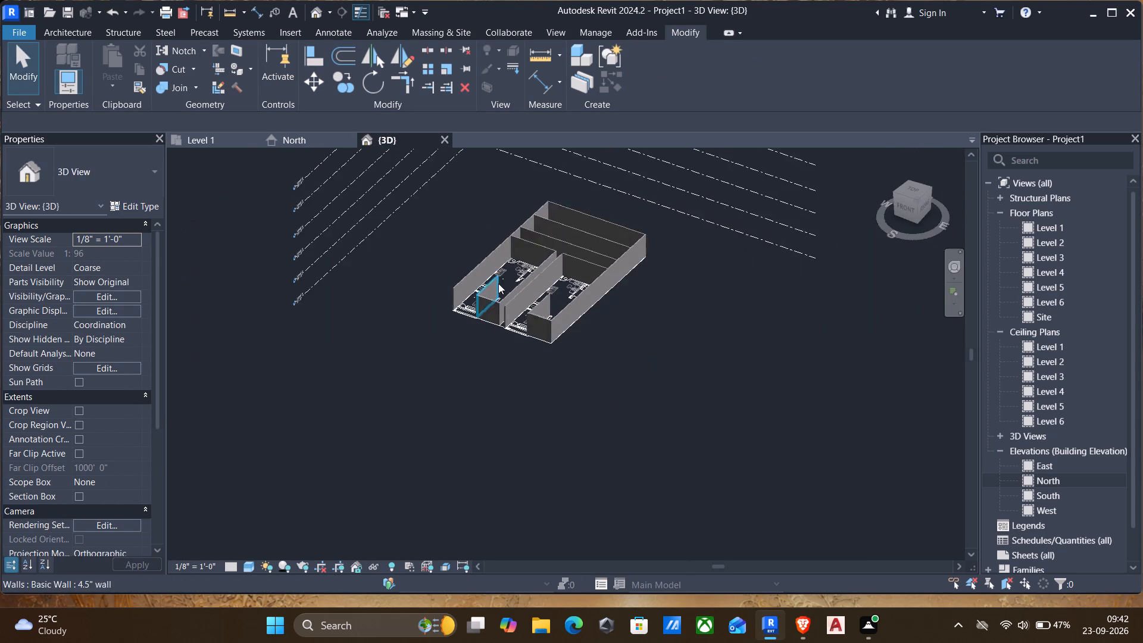
{"action": "scroll", "coordinate": [559, 325], "scroll_direction": "up", "scroll_amount": 5}
{"action": "scroll", "coordinate": [488, 321], "scroll_direction": "up", "scroll_amount": 5}
{"action": "scroll", "coordinate": [477, 325], "scroll_direction": "down", "scroll_amount": 4}
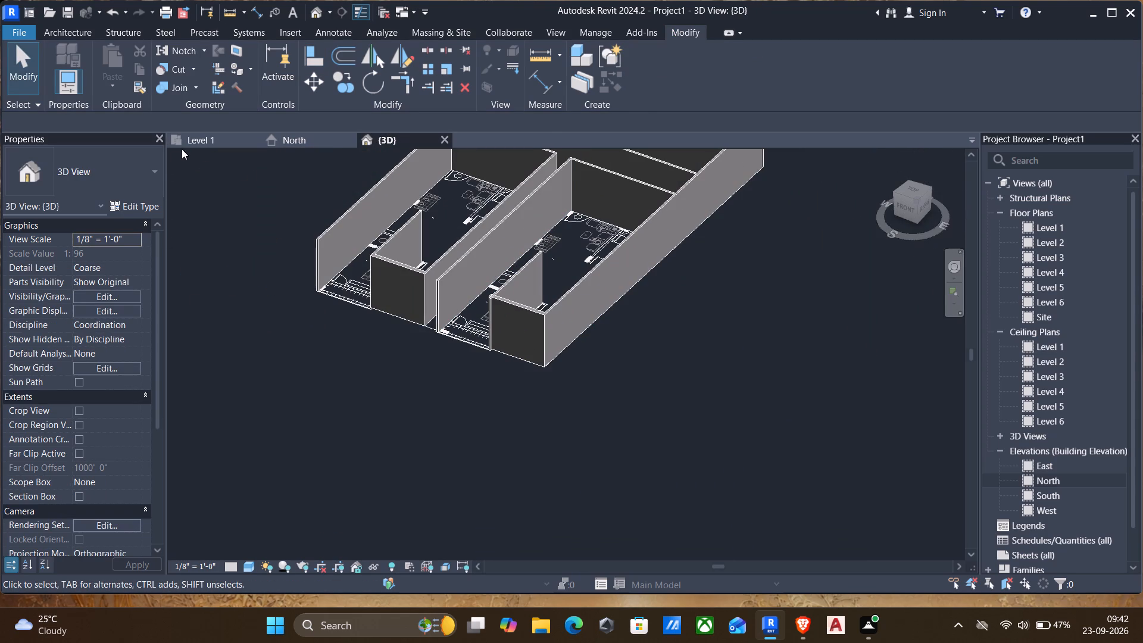
Start a floor on Level 1 and duplicate the Generic - 12" floor type as 6" floor.
{"action": "left_click", "coordinate": [226, 136]}
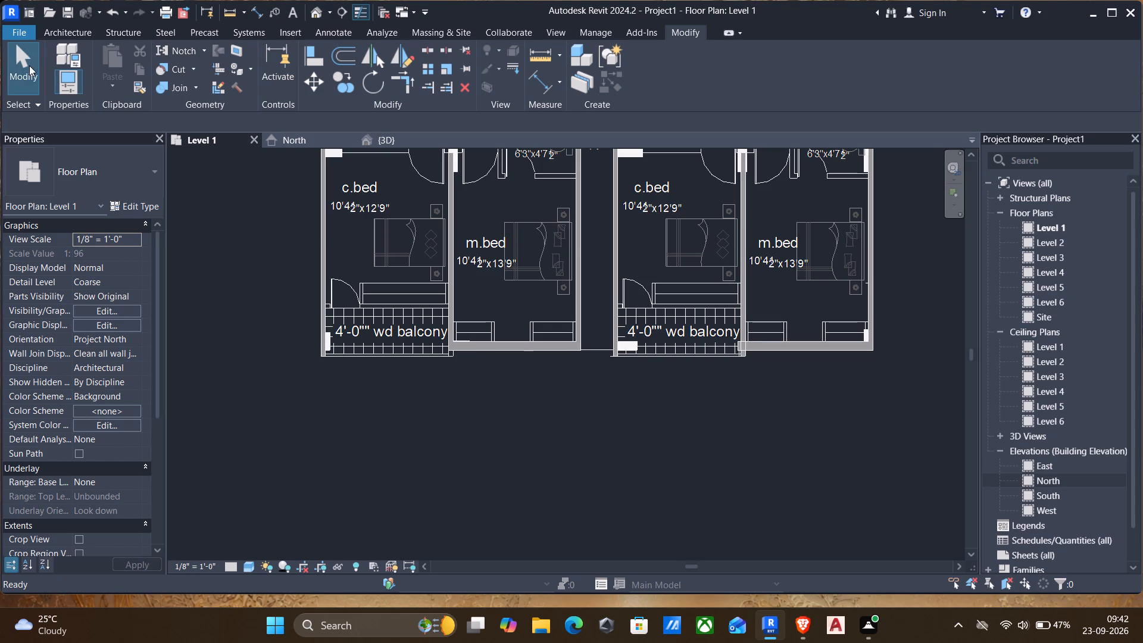
{"action": "left_click", "coordinate": [62, 32]}
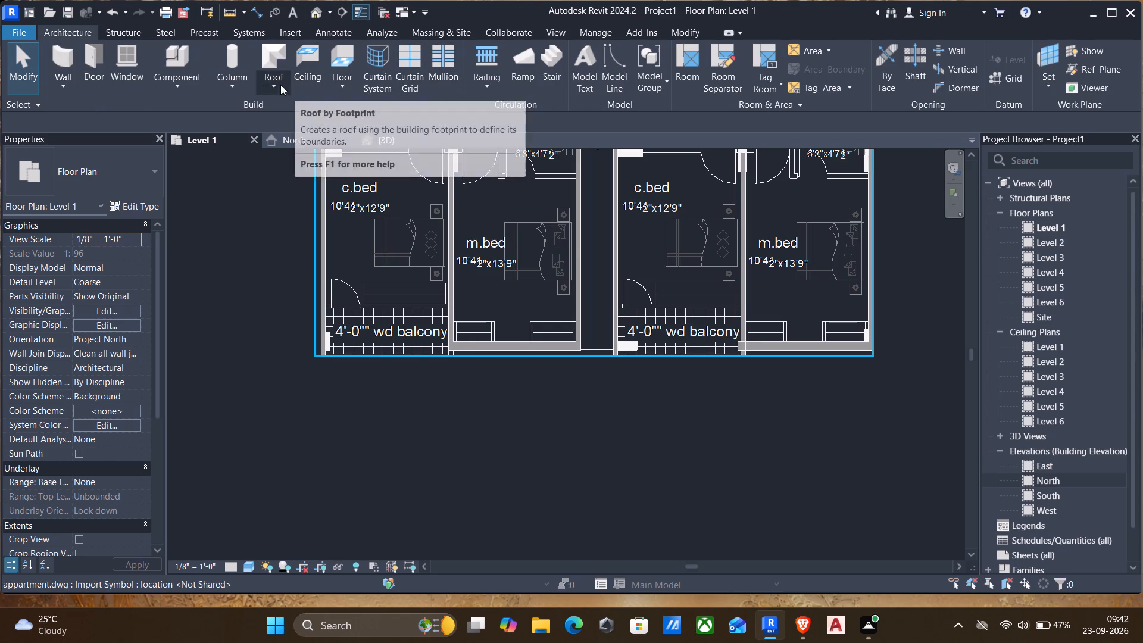
{"action": "left_click", "coordinate": [339, 58]}
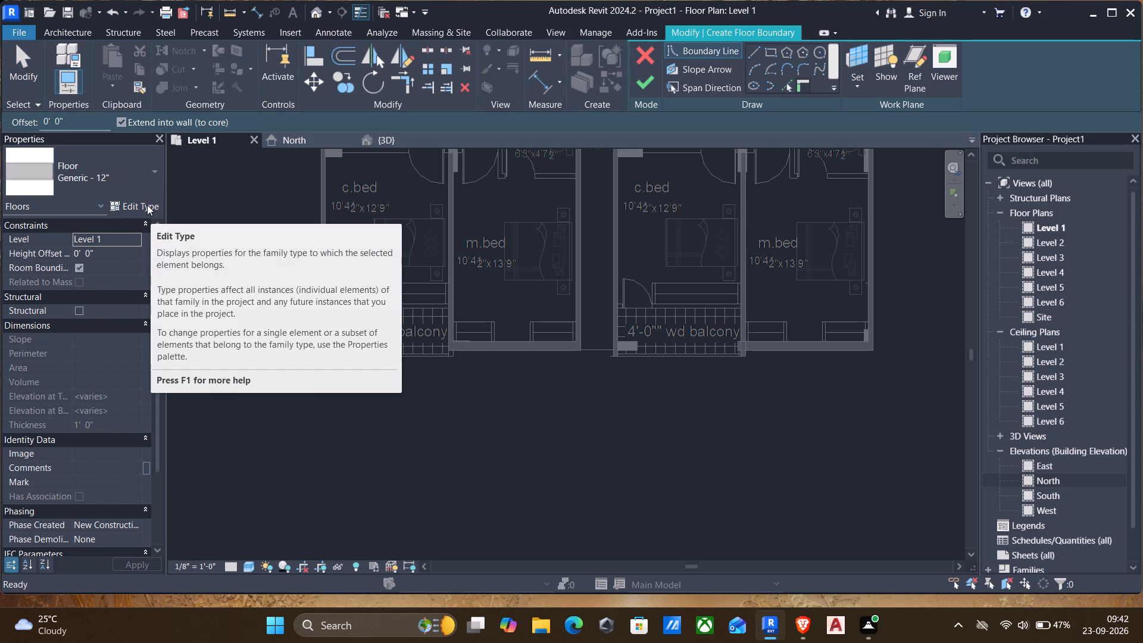
{"action": "left_click", "coordinate": [147, 205]}
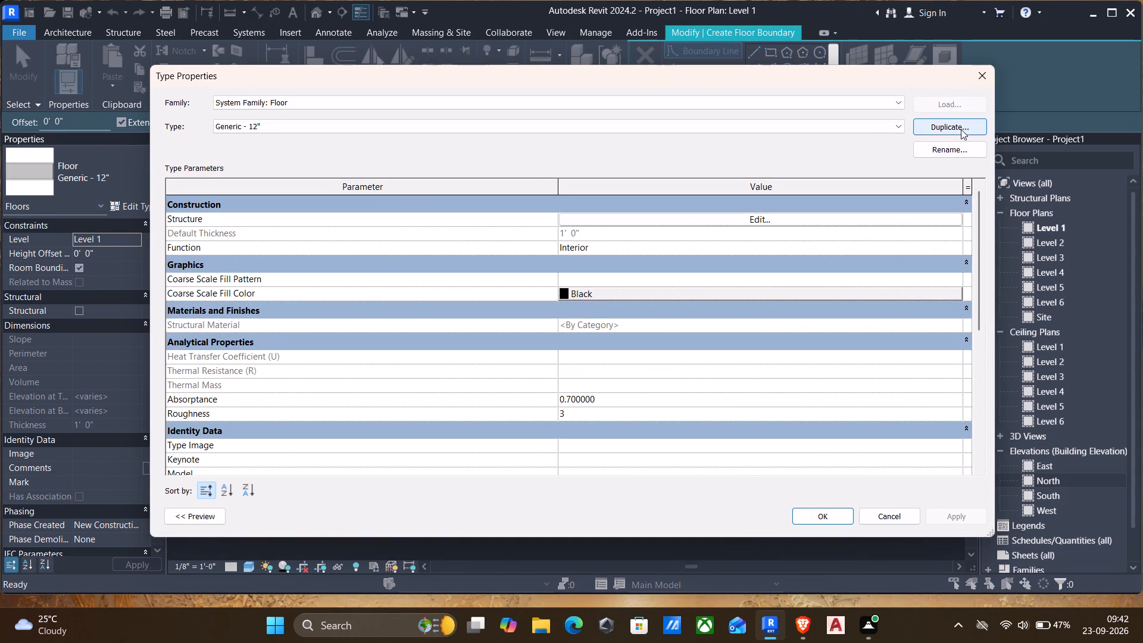
{"action": "left_click", "coordinate": [961, 129]}
{"action": "key", "text": "BackSpace"}
{"action": "type", "text": "6\" floot"}
{"action": "key", "text": "BackSpace"}
{"action": "key", "text": "r"}
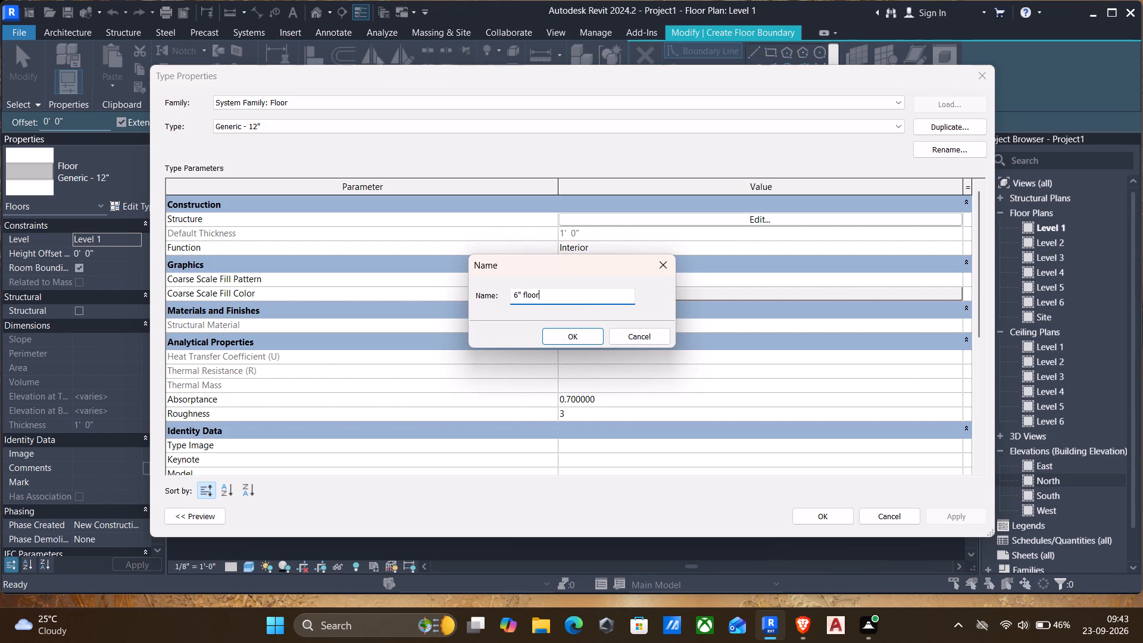
{"action": "left_click", "coordinate": [576, 339]}
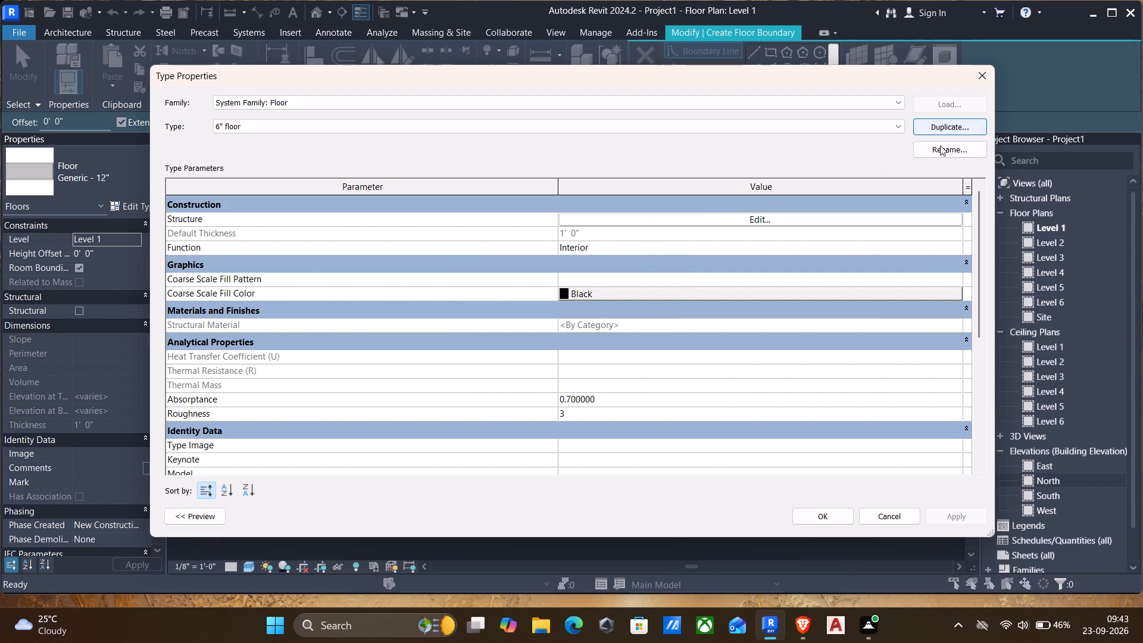
Set the structure layer thickness of the 6" floor type to 6" and apply the type.
{"action": "left_click", "coordinate": [756, 217]}
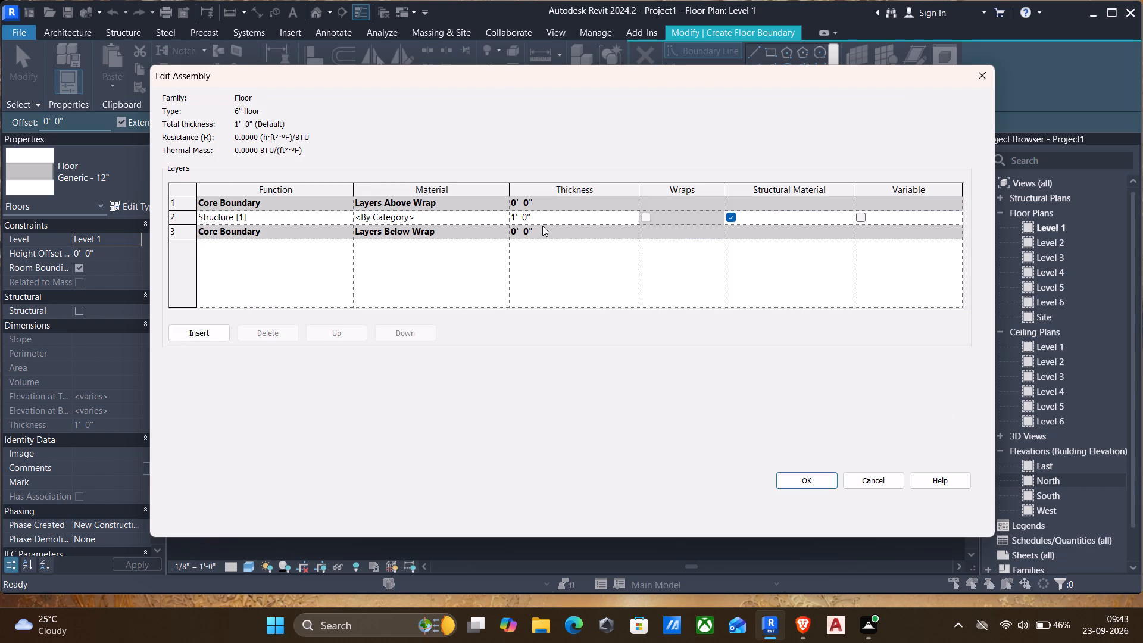
{"action": "left_click", "coordinate": [541, 216]}
{"action": "type", "text": "6\""}
{"action": "key", "text": "Return"}
{"action": "left_click", "coordinate": [810, 475]}
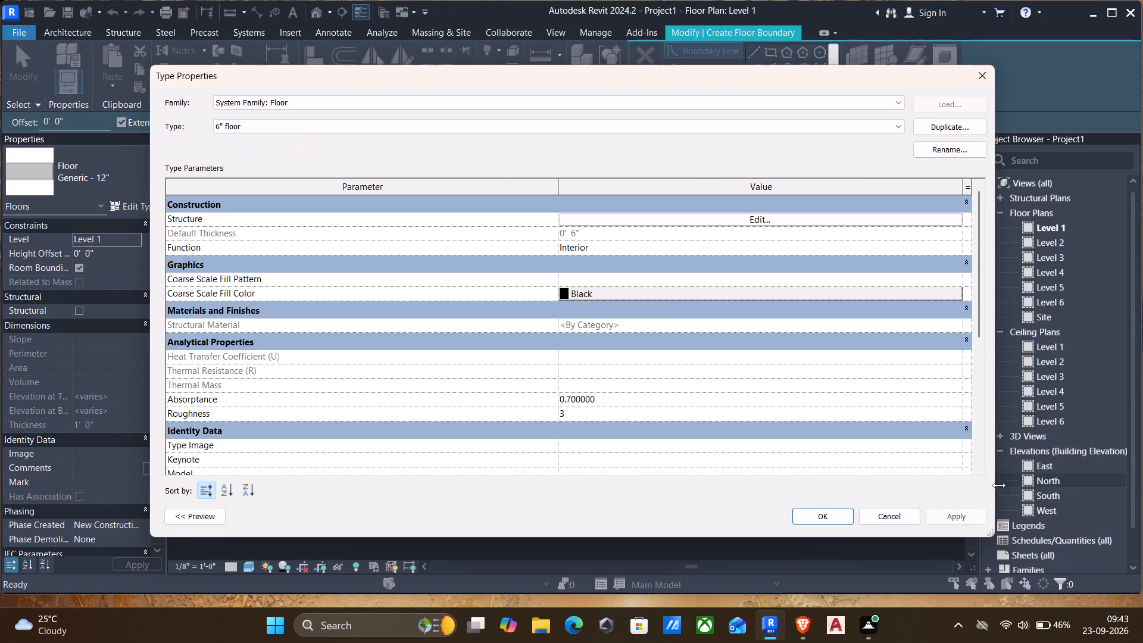
{"action": "left_click", "coordinate": [944, 515]}
{"action": "left_click", "coordinate": [820, 516]}
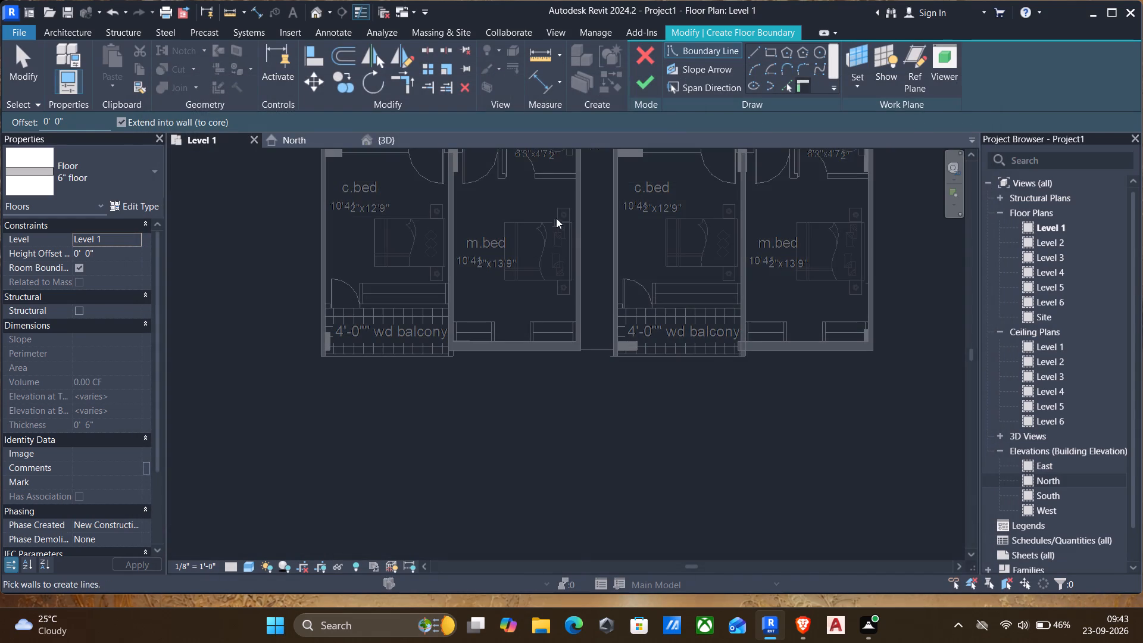
Examine the Level 1 outline from flat 3's c.bed balcony corner to the balcony edges of flats 1 and 2.
{"action": "scroll", "coordinate": [527, 274], "scroll_direction": "down", "scroll_amount": 3}
{"action": "middle_click_drag", "start_coordinate": [496, 274], "coordinate": [550, 408]}
{"action": "scroll", "coordinate": [525, 376], "scroll_direction": "down", "scroll_amount": 2}
{"action": "middle_click_drag", "start_coordinate": [511, 303], "coordinate": [517, 330]}
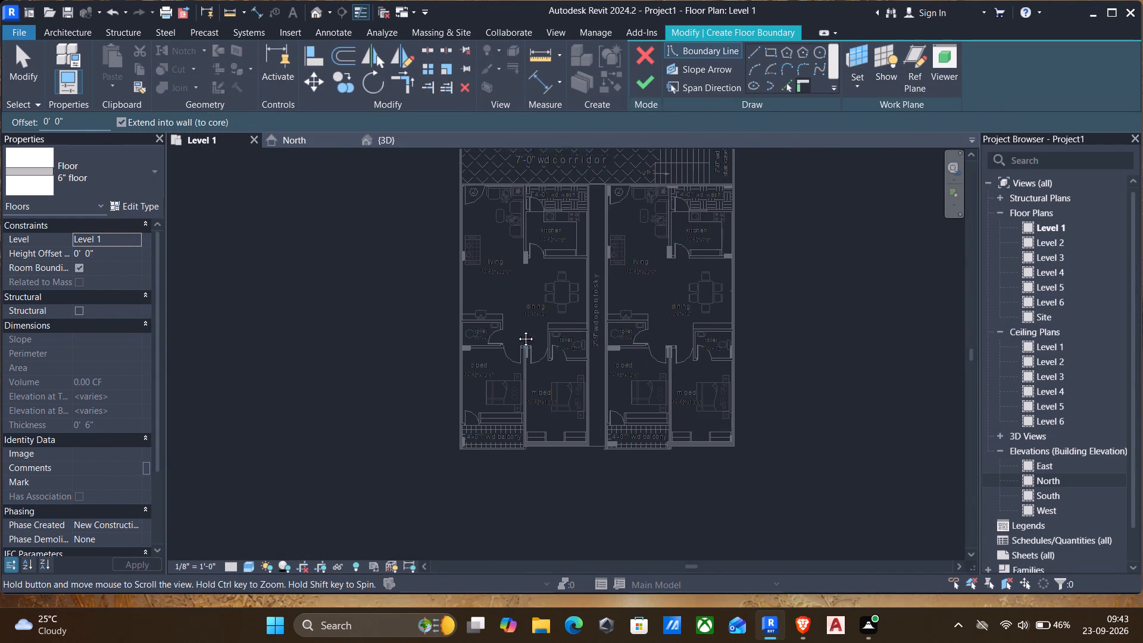
{"action": "middle_click_drag", "start_coordinate": [517, 330], "coordinate": [516, 352]}
{"action": "middle_click_drag", "start_coordinate": [452, 266], "coordinate": [459, 349]}
{"action": "scroll", "coordinate": [459, 349], "scroll_direction": "up", "scroll_amount": 1}
{"action": "scroll", "coordinate": [425, 273], "scroll_direction": "down", "scroll_amount": 2}
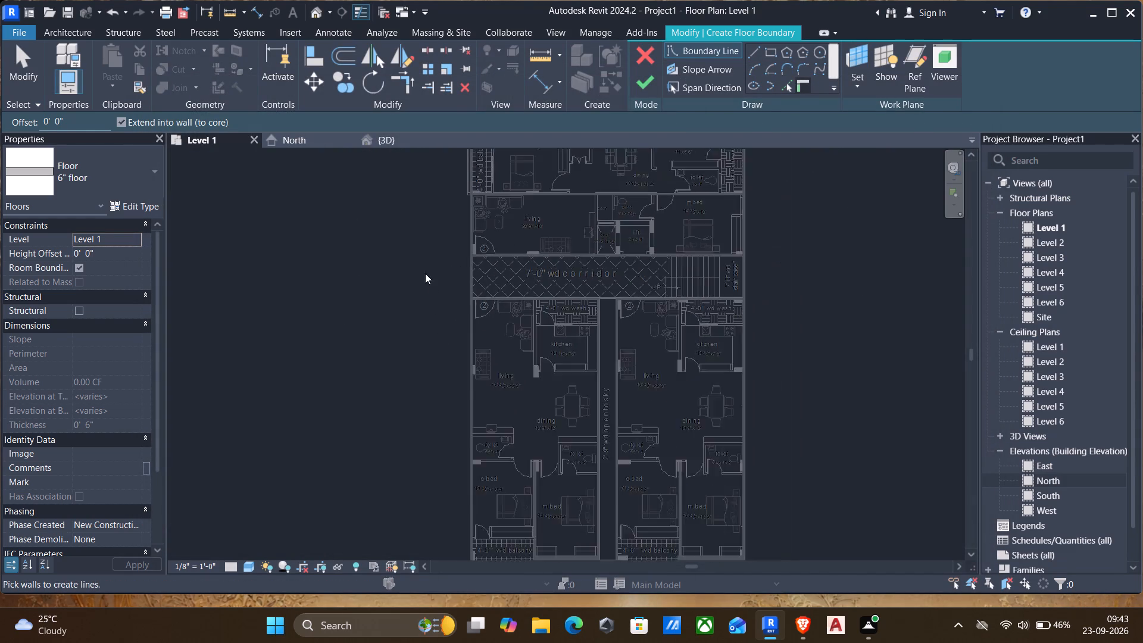
{"action": "scroll", "coordinate": [425, 273], "scroll_direction": "down", "scroll_amount": 1}
{"action": "middle_click_drag", "start_coordinate": [419, 251], "coordinate": [420, 296]}
{"action": "middle_click_drag", "start_coordinate": [426, 329], "coordinate": [419, 308]}
{"action": "scroll", "coordinate": [424, 180], "scroll_direction": "up", "scroll_amount": 8}
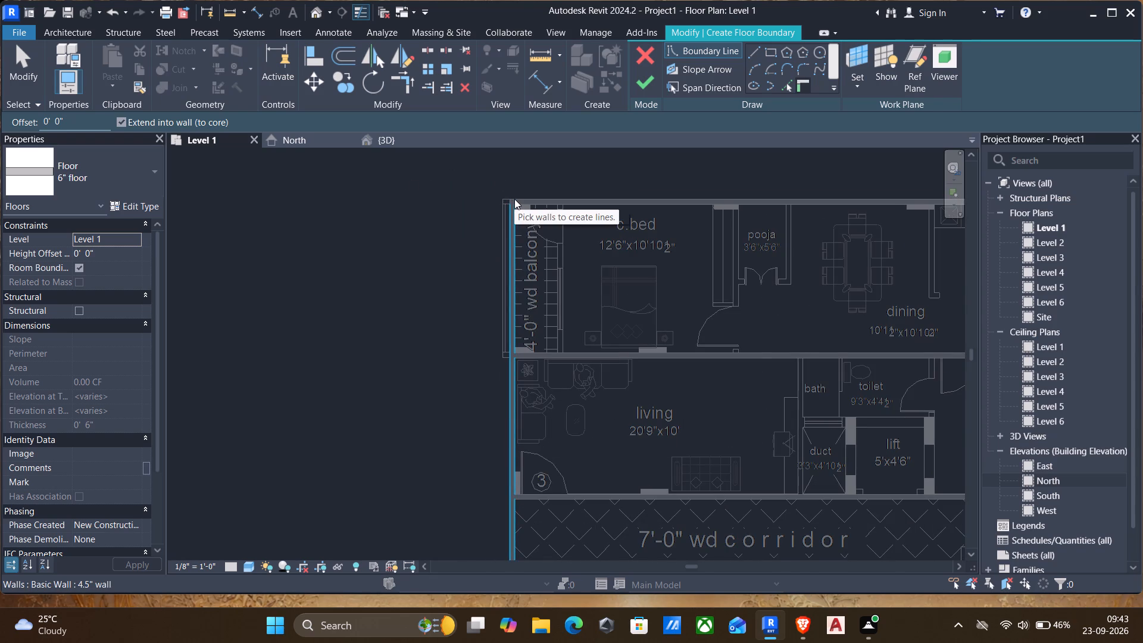
{"action": "scroll", "coordinate": [514, 199], "scroll_direction": "down", "scroll_amount": 3}
{"action": "scroll", "coordinate": [508, 299], "scroll_direction": "down", "scroll_amount": 3}
{"action": "middle_click_drag", "start_coordinate": [496, 370], "coordinate": [479, 260]}
{"action": "middle_click_drag", "start_coordinate": [541, 382], "coordinate": [524, 313]}
{"action": "scroll", "coordinate": [551, 502], "scroll_direction": "up", "scroll_amount": 5}
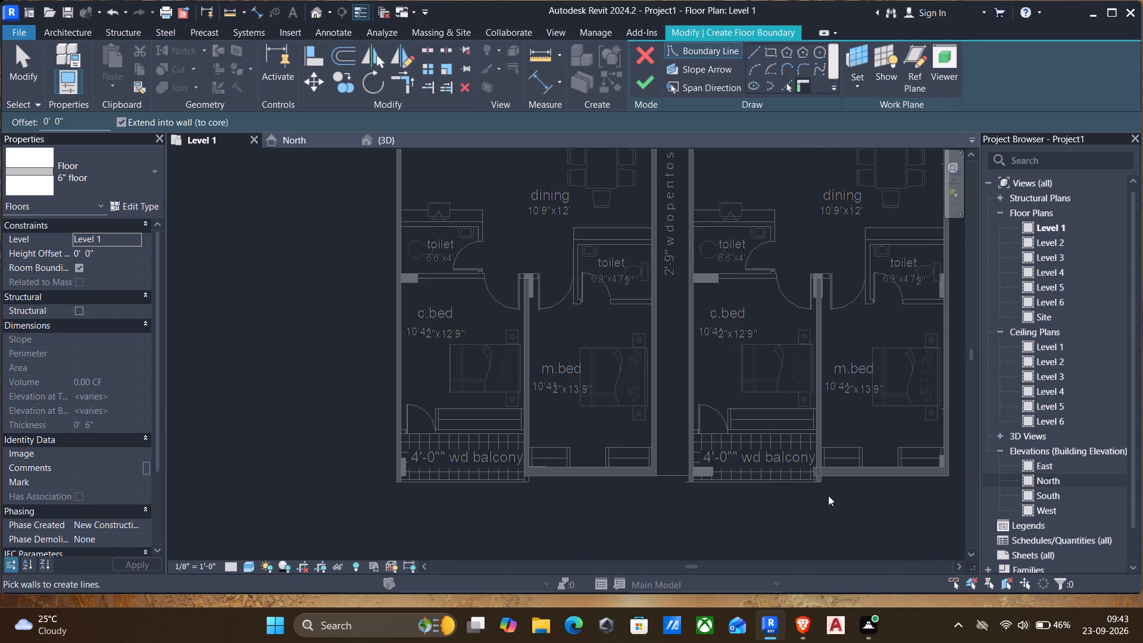
{"action": "scroll", "coordinate": [730, 467], "scroll_direction": "up", "scroll_amount": 4}
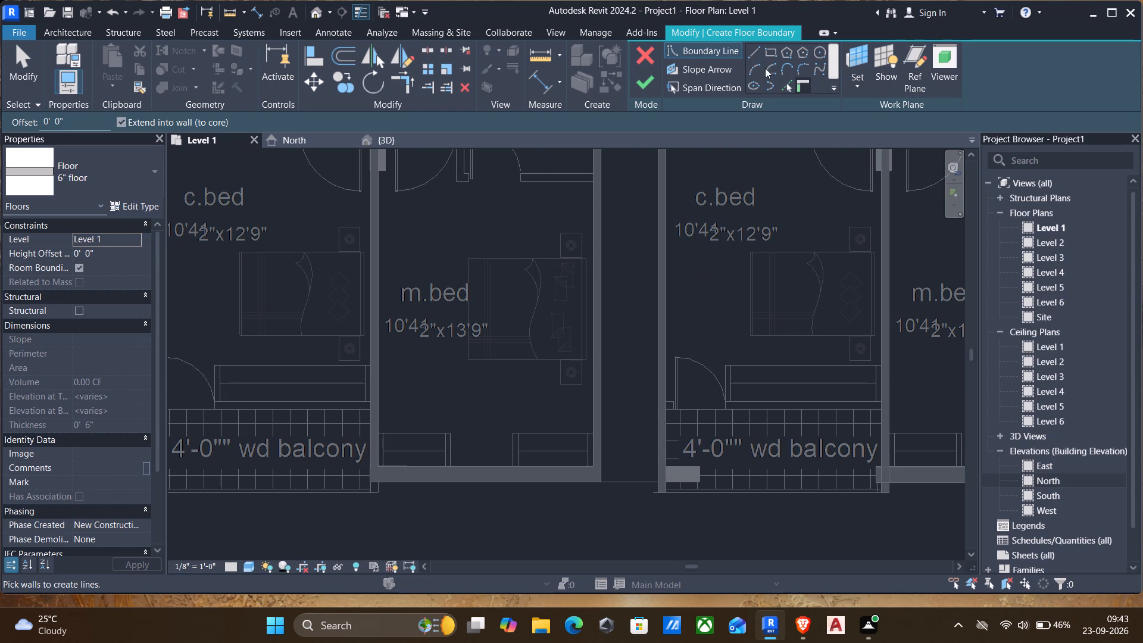
Sketch a rectangular floor boundary from flat 3's outer c.bed balcony corner to the outer wall corner of the stair-side flat's m.bed.
{"action": "left_click", "coordinate": [773, 48]}
{"action": "scroll", "coordinate": [741, 83], "scroll_direction": "down", "scroll_amount": 5}
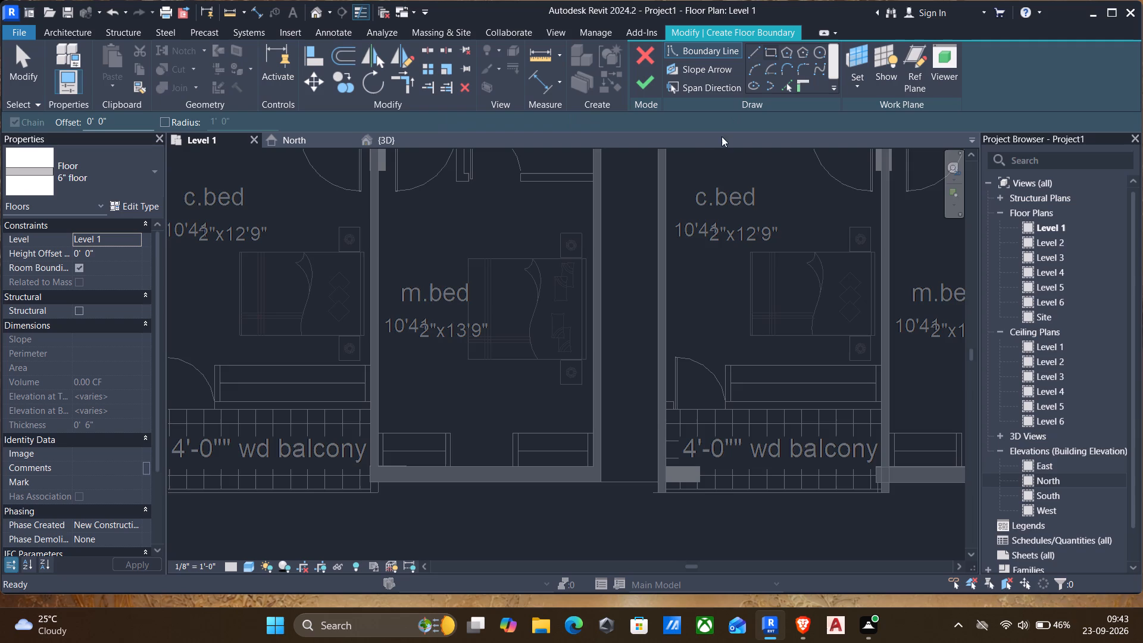
{"action": "scroll", "coordinate": [673, 182], "scroll_direction": "down", "scroll_amount": 4}
{"action": "middle_click_drag", "start_coordinate": [672, 198], "coordinate": [722, 374]}
{"action": "scroll", "coordinate": [672, 198], "scroll_direction": "up", "scroll_amount": 1}
{"action": "scroll", "coordinate": [722, 374], "scroll_direction": "down", "scroll_amount": 4}
{"action": "scroll", "coordinate": [664, 314], "scroll_direction": "down", "scroll_amount": 4}
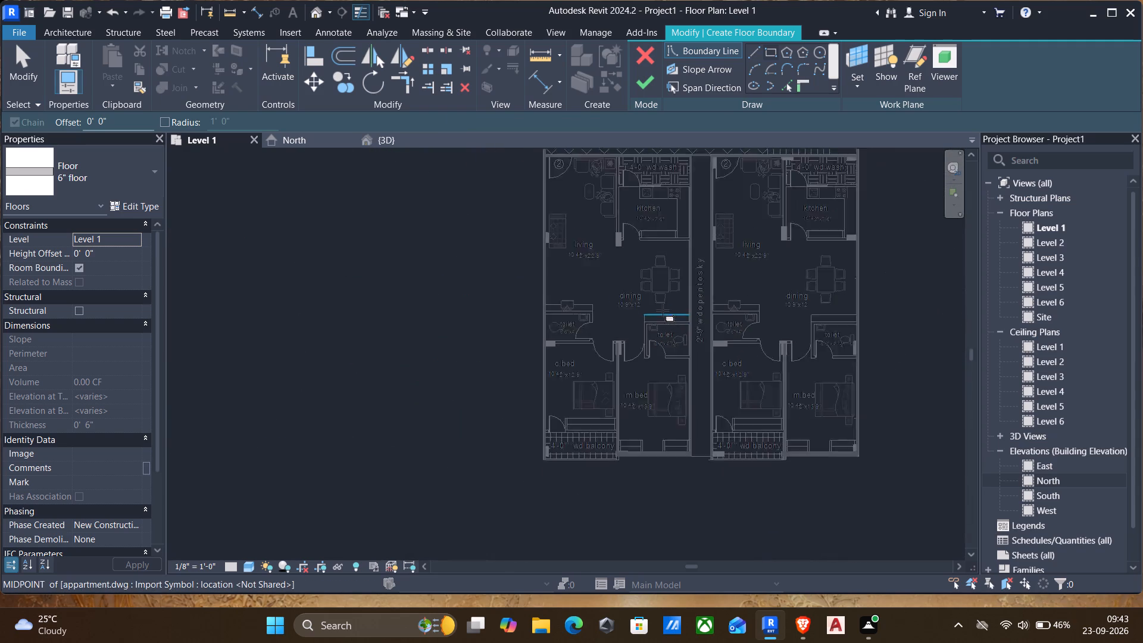
{"action": "middle_click_drag", "start_coordinate": [636, 269], "coordinate": [715, 430]}
{"action": "scroll", "coordinate": [667, 220], "scroll_direction": "up", "scroll_amount": 5}
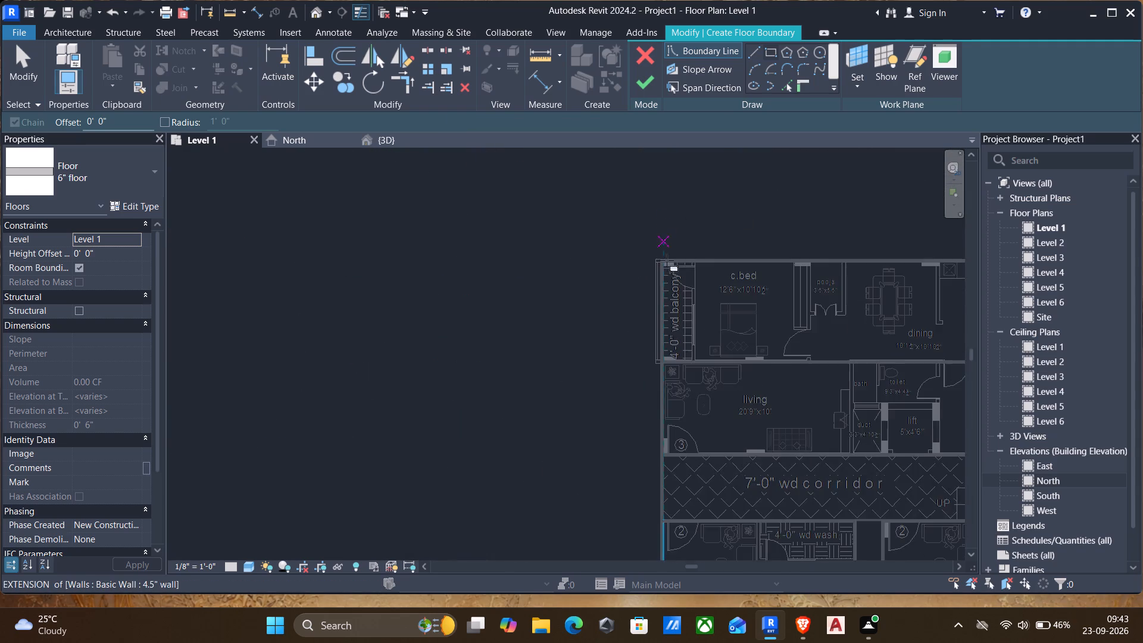
{"action": "scroll", "coordinate": [662, 276], "scroll_direction": "up", "scroll_amount": 9}
{"action": "left_click", "coordinate": [657, 243]}
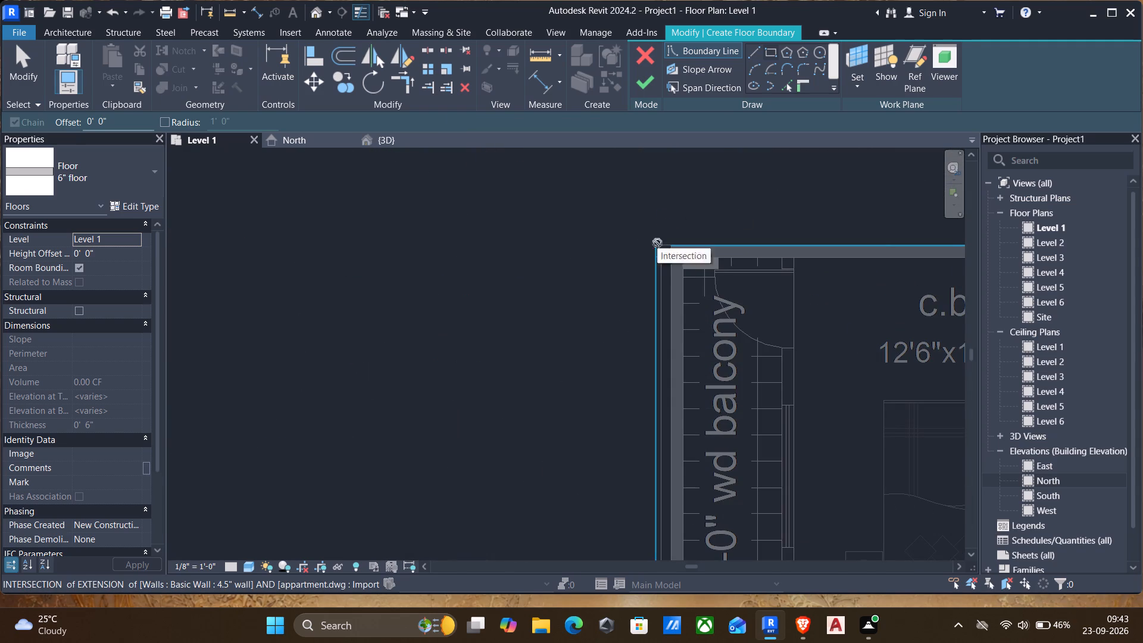
{"action": "scroll", "coordinate": [666, 261], "scroll_direction": "down", "scroll_amount": 6}
{"action": "scroll", "coordinate": [691, 305], "scroll_direction": "down", "scroll_amount": 4}
{"action": "middle_click_drag", "start_coordinate": [688, 323], "coordinate": [457, 198]}
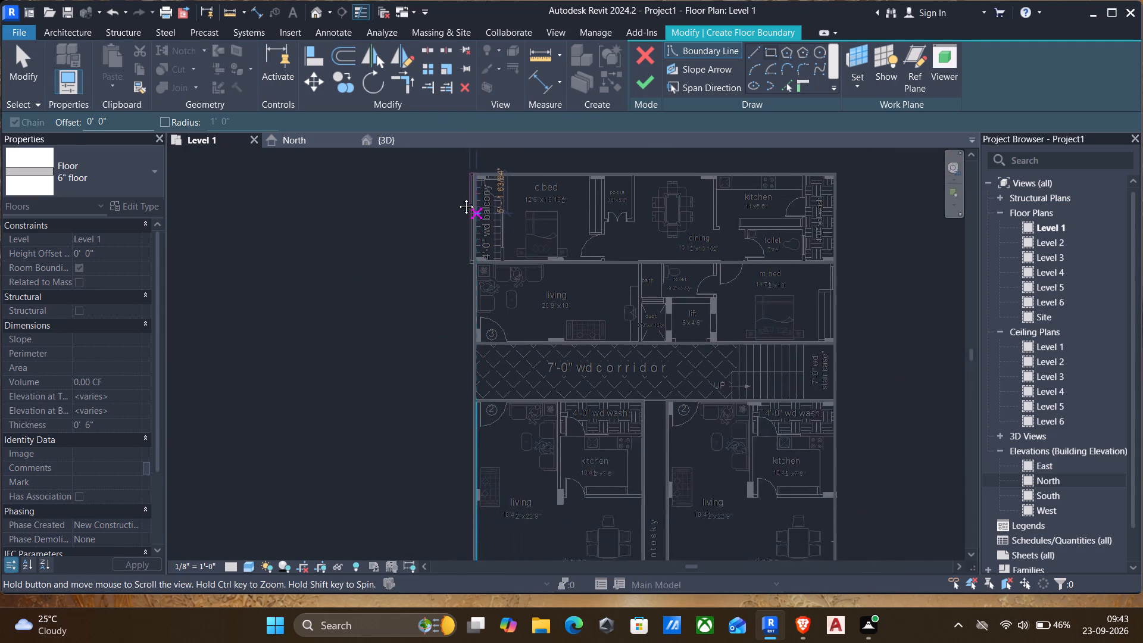
{"action": "middle_click_drag", "start_coordinate": [457, 198], "coordinate": [455, 196]}
{"action": "scroll", "coordinate": [470, 236], "scroll_direction": "down", "scroll_amount": 4}
{"action": "middle_click_drag", "start_coordinate": [661, 470], "coordinate": [676, 271]}
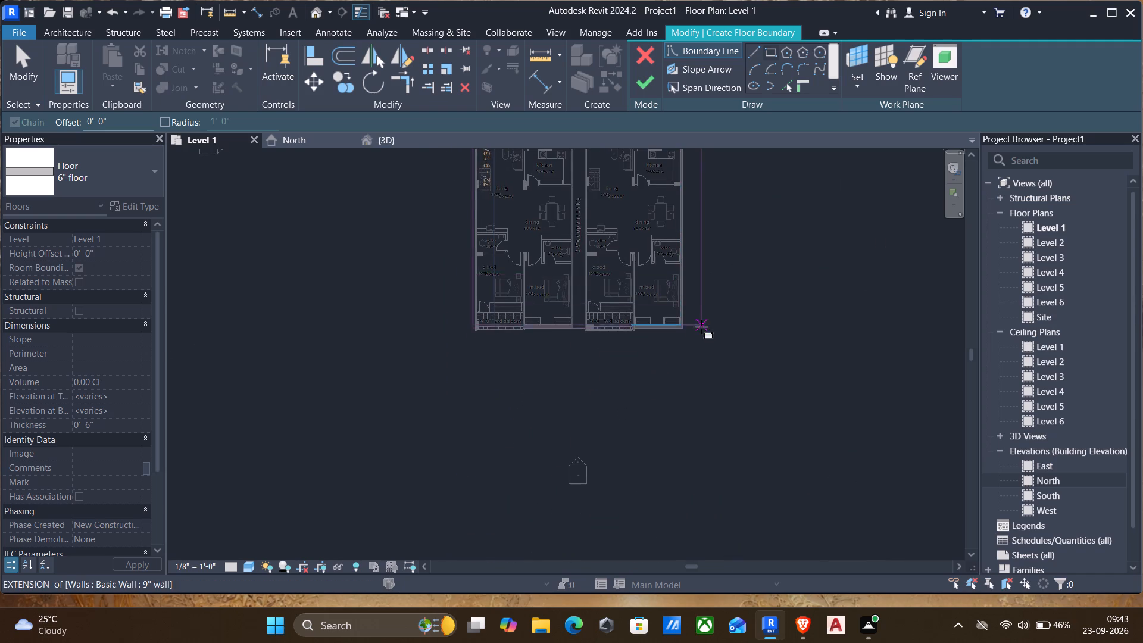
{"action": "scroll", "coordinate": [699, 327], "scroll_direction": "up", "scroll_amount": 12}
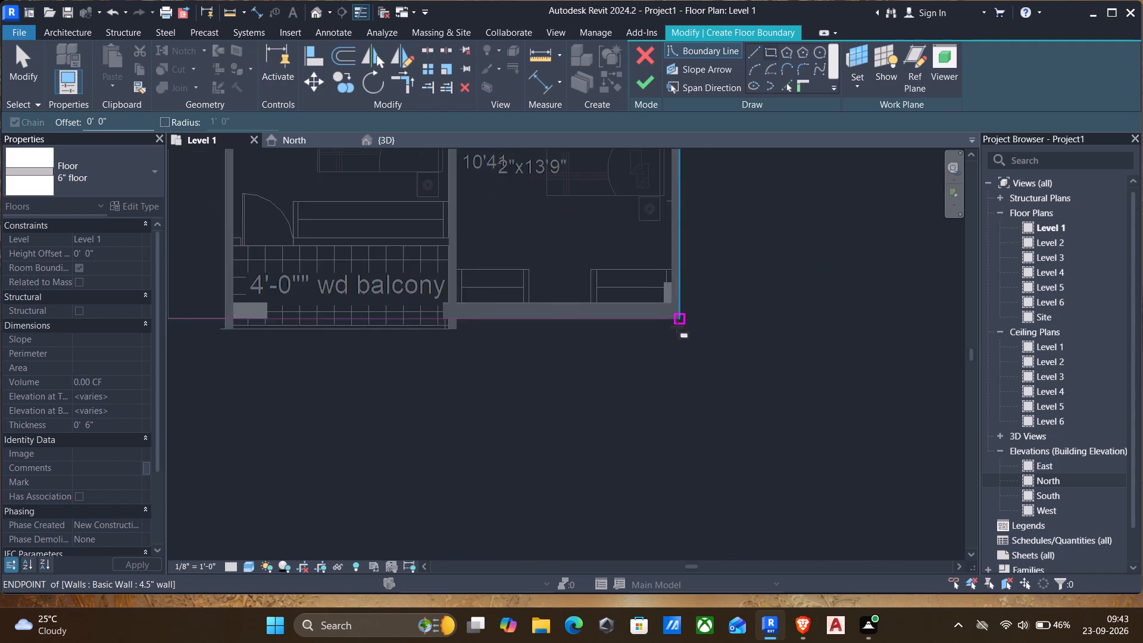
{"action": "left_click", "coordinate": [679, 320]}
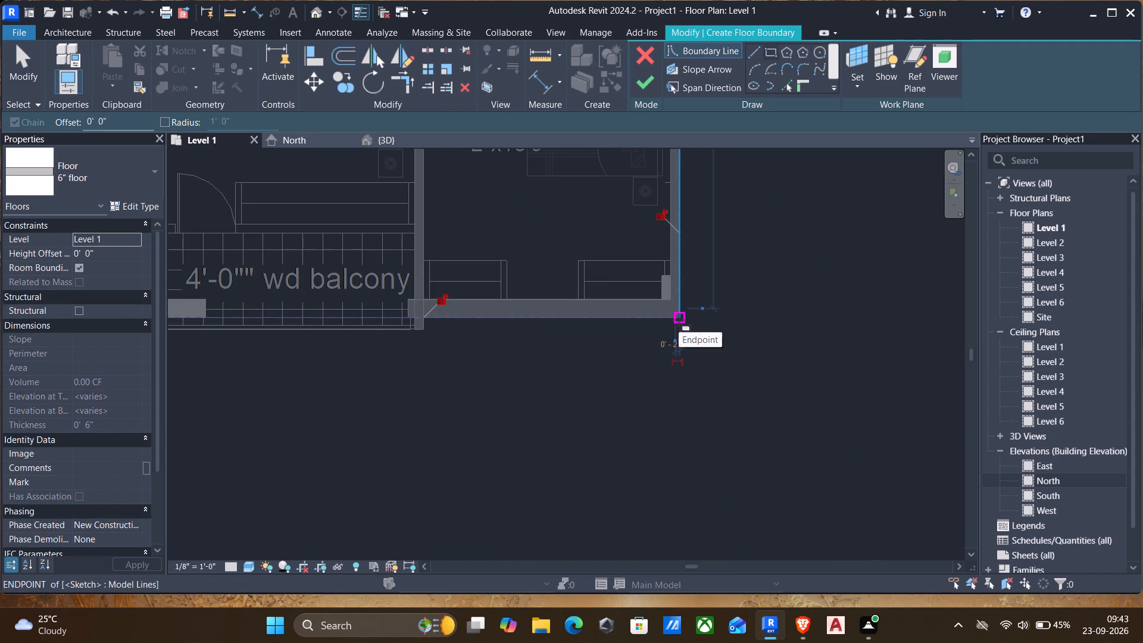
{"action": "key", "text": "Escape"}
{"action": "scroll", "coordinate": [405, 377], "scroll_direction": "up", "scroll_amount": 1}
{"action": "middle_click_drag", "start_coordinate": [405, 377], "coordinate": [494, 394]}
{"action": "key", "text": "Escape"}
Draw a short boundary line along the outer edge of the stair-side flat's c.bed balcony, starting at its m.bed end.
{"action": "scroll", "coordinate": [503, 339], "scroll_direction": "up", "scroll_amount": 3}
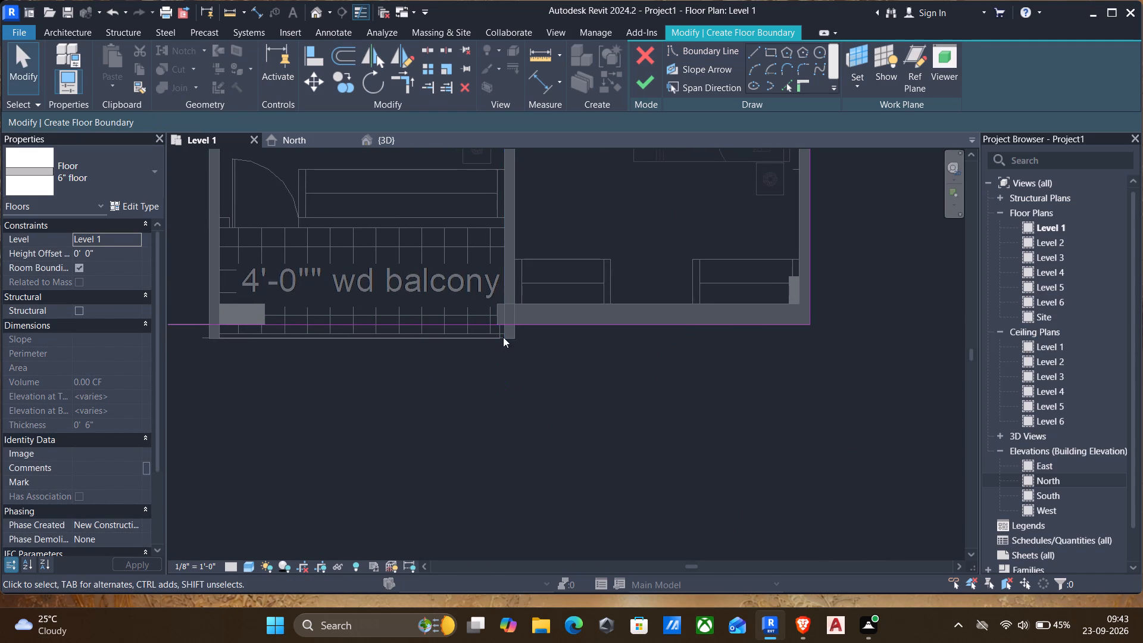
{"action": "scroll", "coordinate": [503, 337], "scroll_direction": "up", "scroll_amount": 4}
{"action": "scroll", "coordinate": [455, 345], "scroll_direction": "up", "scroll_amount": 4}
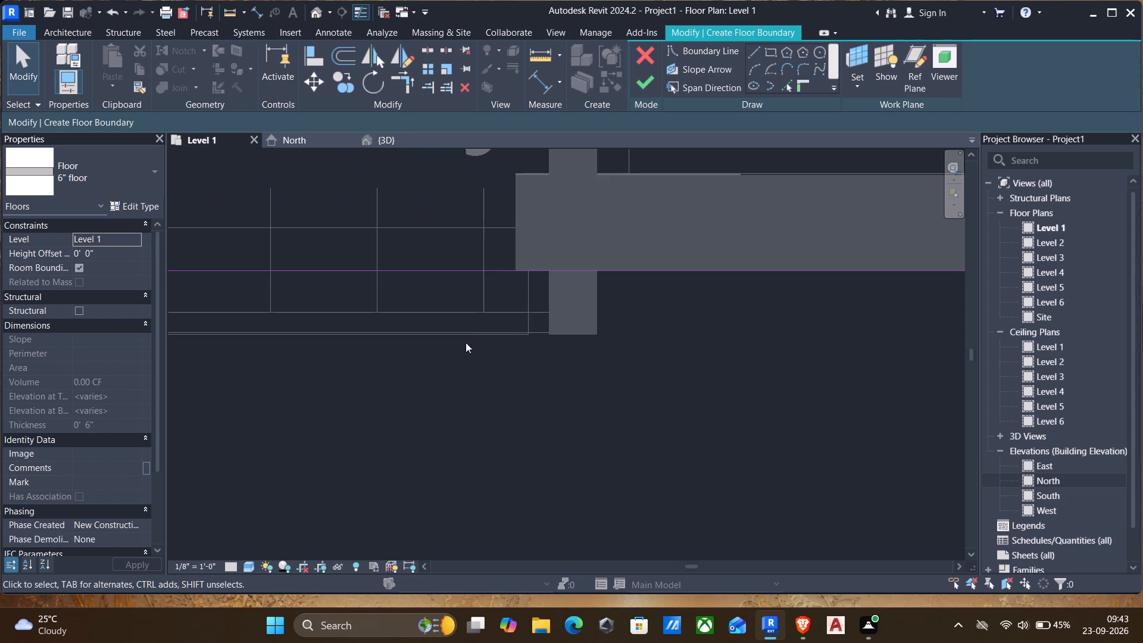
{"action": "scroll", "coordinate": [471, 342], "scroll_direction": "down", "scroll_amount": 5}
{"action": "scroll", "coordinate": [461, 348], "scroll_direction": "up", "scroll_amount": 1}
{"action": "middle_click_drag", "start_coordinate": [461, 348], "coordinate": [564, 377]}
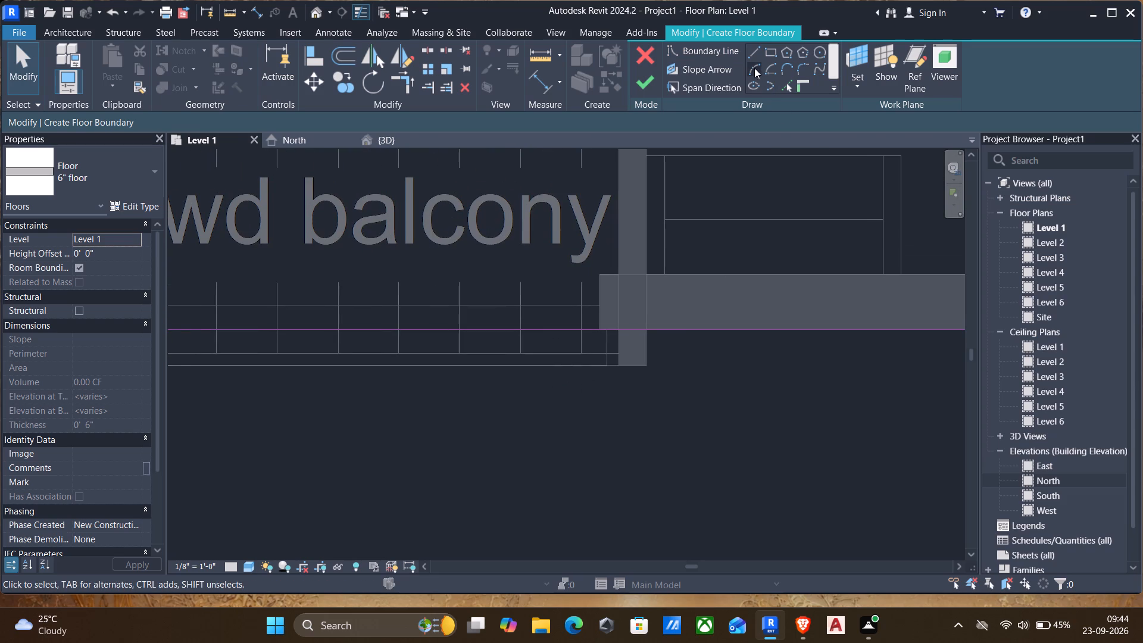
{"action": "left_click", "coordinate": [750, 51]}
{"action": "scroll", "coordinate": [657, 338], "scroll_direction": "up", "scroll_amount": 4}
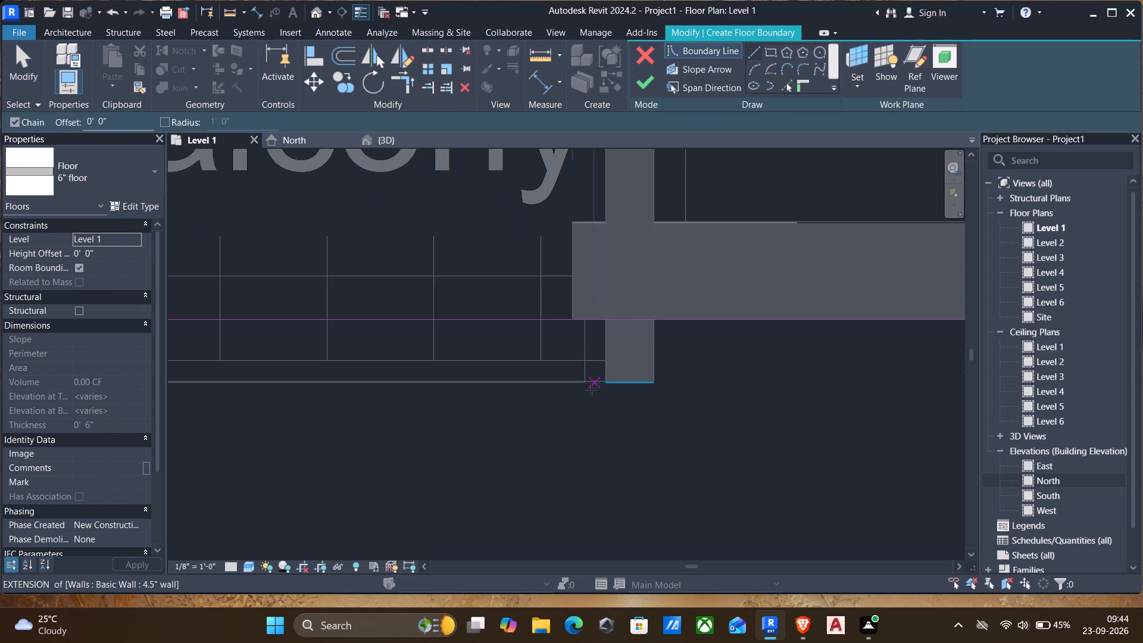
{"action": "scroll", "coordinate": [601, 387], "scroll_direction": "up", "scroll_amount": 7}
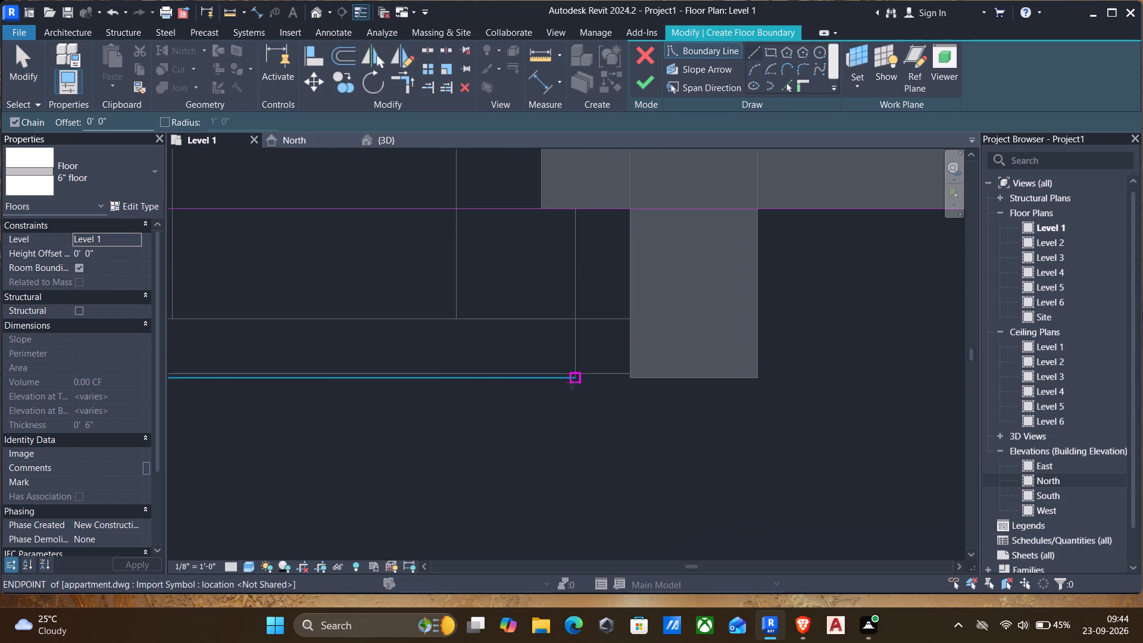
{"action": "left_click", "coordinate": [572, 383]}
{"action": "scroll", "coordinate": [572, 383], "scroll_direction": "up", "scroll_amount": 1}
{"action": "scroll", "coordinate": [523, 385], "scroll_direction": "down", "scroll_amount": 3}
{"action": "middle_click_drag", "start_coordinate": [475, 383], "coordinate": [810, 378]}
{"action": "scroll", "coordinate": [812, 378], "scroll_direction": "up", "scroll_amount": 1}
{"action": "scroll", "coordinate": [798, 377], "scroll_direction": "down", "scroll_amount": 3}
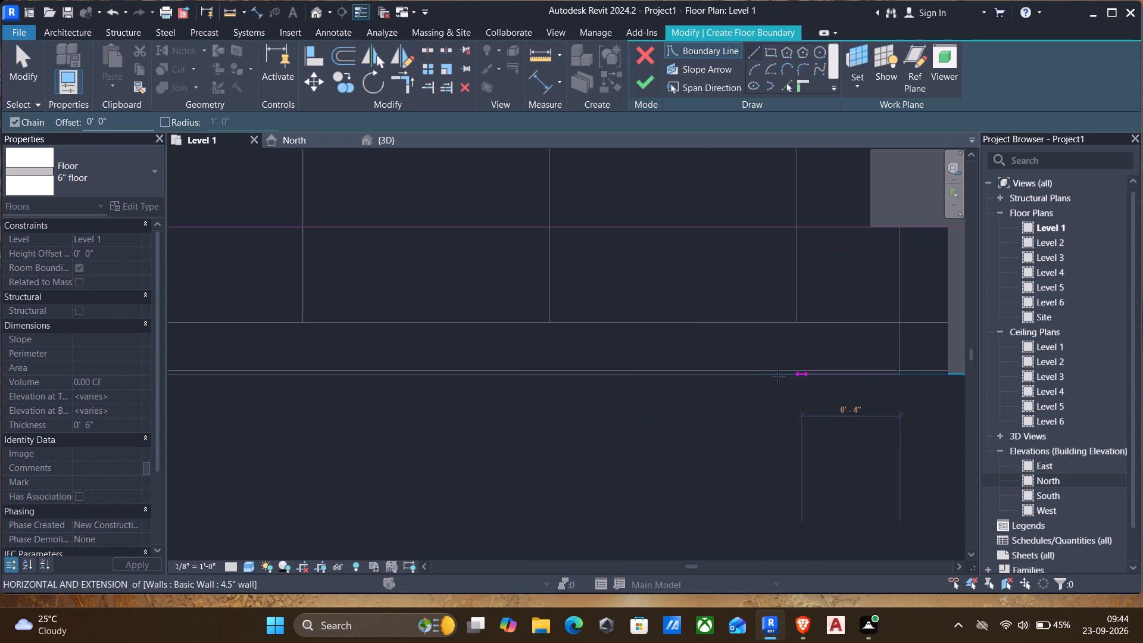
{"action": "left_click", "coordinate": [561, 379]}
{"action": "key", "text": "Escape"}
{"action": "scroll", "coordinate": [500, 407], "scroll_direction": "down", "scroll_amount": 4}
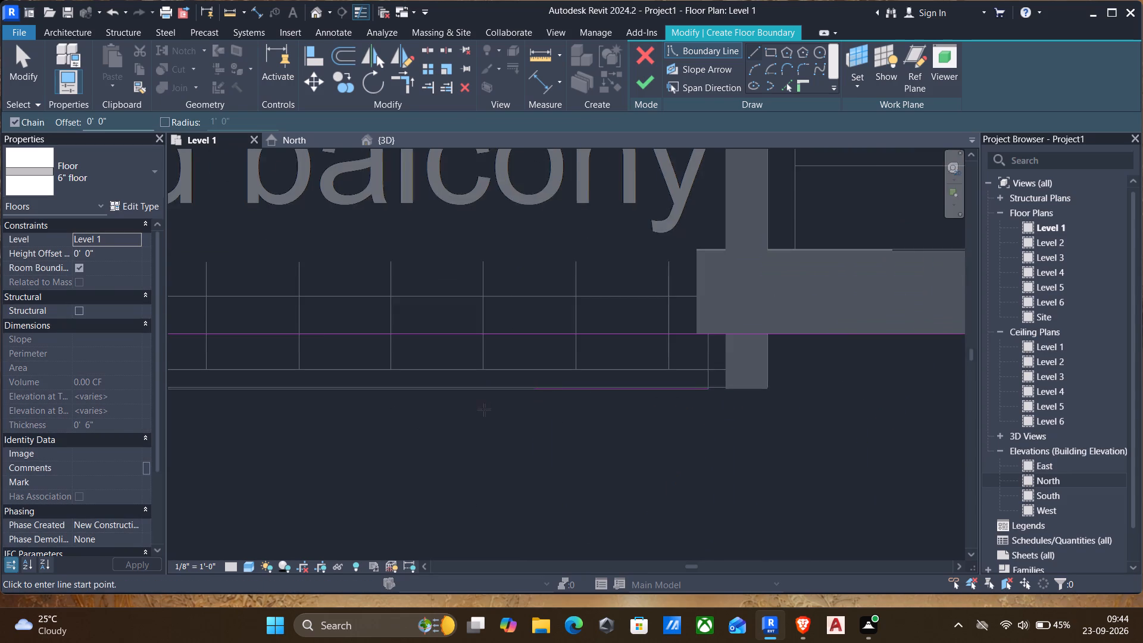
Draw a boundary line about 5 1/4" long down the open-duct face of the same balcony's 4.5" wall to the wall's end.
{"action": "middle_click_drag", "start_coordinate": [483, 410], "coordinate": [975, 384]}
{"action": "scroll", "coordinate": [920, 394], "scroll_direction": "down", "scroll_amount": 3}
{"action": "middle_click_drag", "start_coordinate": [711, 419], "coordinate": [766, 357]}
{"action": "scroll", "coordinate": [104, 318], "scroll_direction": "down", "scroll_amount": 1}
{"action": "scroll", "coordinate": [261, 324], "scroll_direction": "down", "scroll_amount": 3}
{"action": "middle_click_drag", "start_coordinate": [285, 332], "coordinate": [544, 317]}
{"action": "scroll", "coordinate": [544, 317], "scroll_direction": "up", "scroll_amount": 1}
{"action": "scroll", "coordinate": [626, 275], "scroll_direction": "up", "scroll_amount": 4}
{"action": "scroll", "coordinate": [570, 295], "scroll_direction": "up", "scroll_amount": 5}
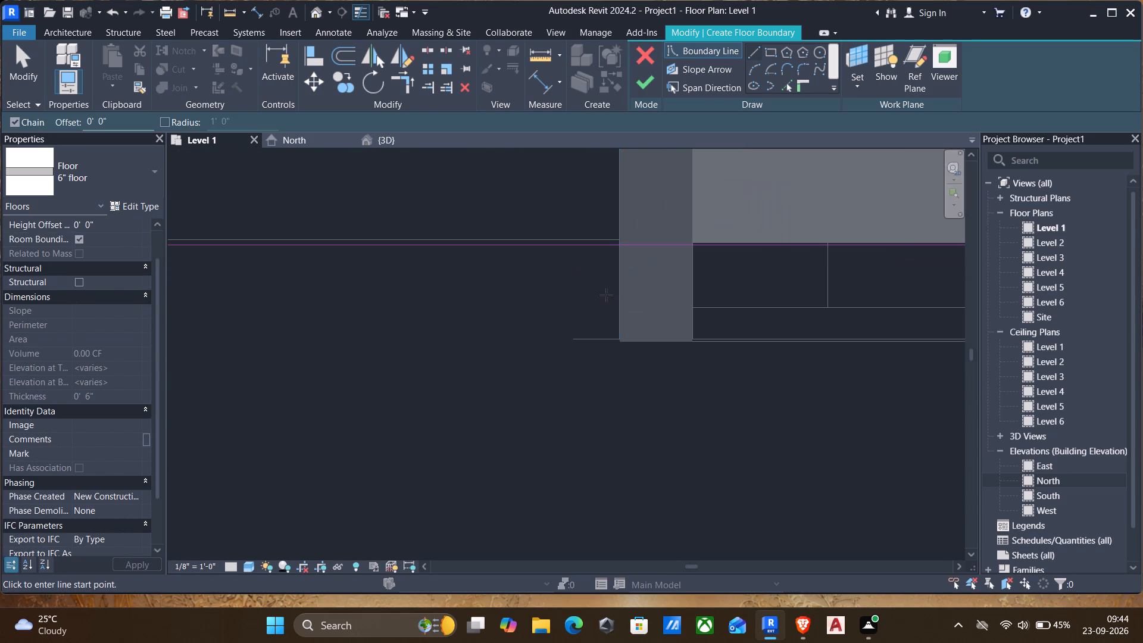
{"action": "left_click", "coordinate": [620, 258]}
{"action": "left_click", "coordinate": [622, 336]}
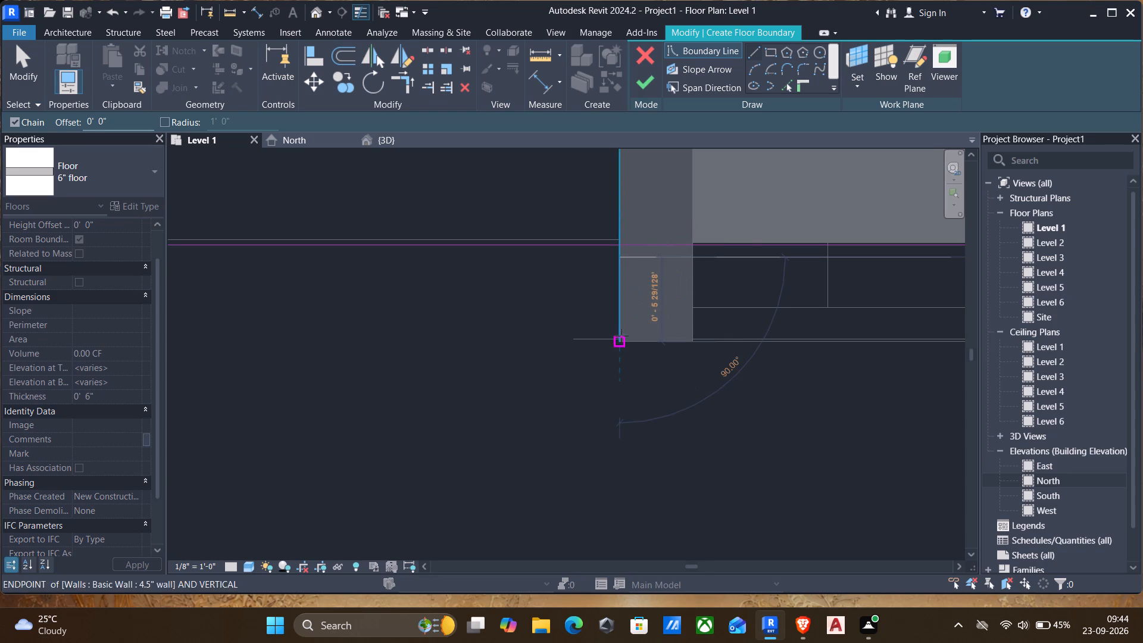
{"action": "key", "text": "Escape"}
Draw a boundary line about 3.8" long from below the m.bed wall to the outer balcony edge at the other flat's balcony corner.
{"action": "scroll", "coordinate": [596, 336], "scroll_direction": "down", "scroll_amount": 9}
{"action": "middle_click_drag", "start_coordinate": [542, 365], "coordinate": [702, 350]}
{"action": "scroll", "coordinate": [647, 358], "scroll_direction": "down", "scroll_amount": 4}
{"action": "middle_click_drag", "start_coordinate": [378, 369], "coordinate": [576, 348]}
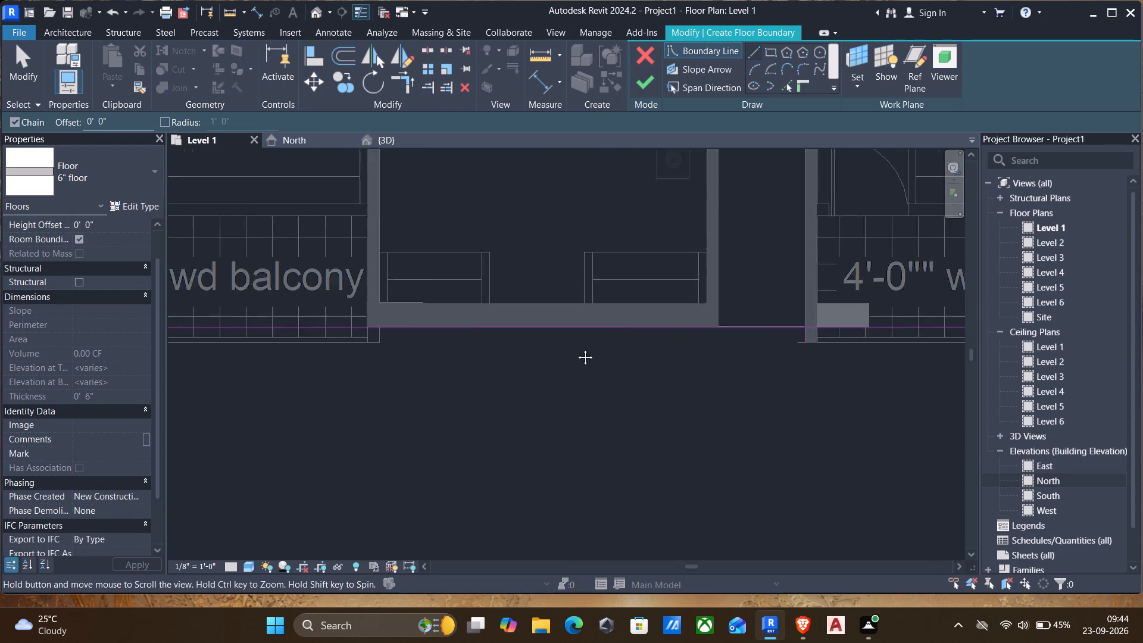
{"action": "middle_click_drag", "start_coordinate": [576, 348], "coordinate": [663, 344]}
{"action": "scroll", "coordinate": [607, 315], "scroll_direction": "up", "scroll_amount": 5}
{"action": "scroll", "coordinate": [528, 311], "scroll_direction": "up", "scroll_amount": 5}
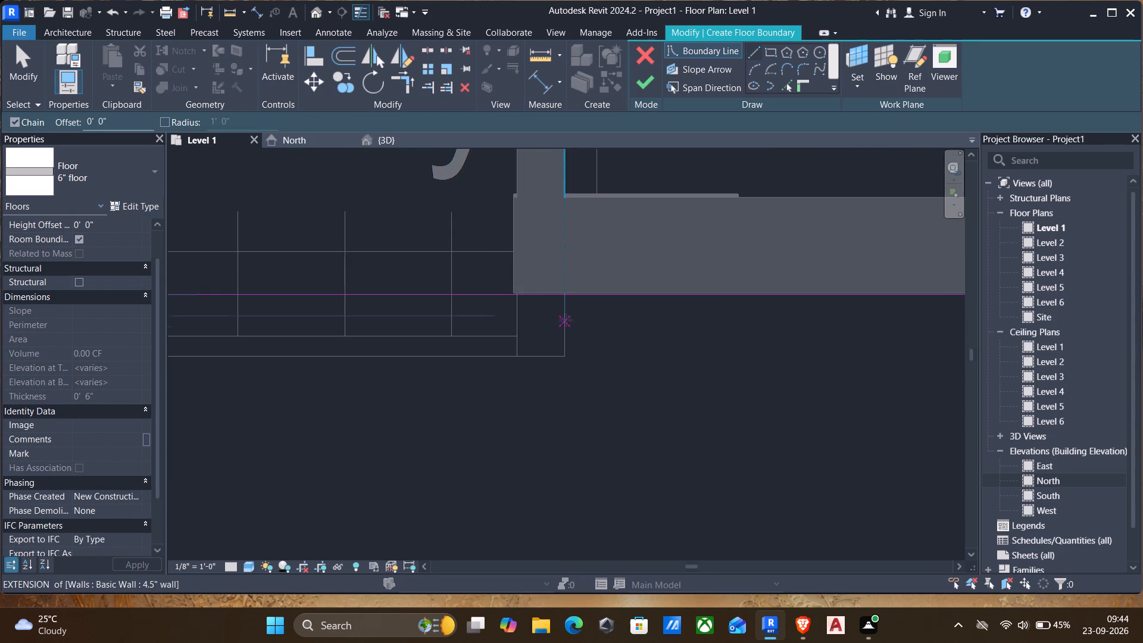
{"action": "left_click", "coordinate": [567, 319]}
{"action": "left_click", "coordinate": [567, 353]}
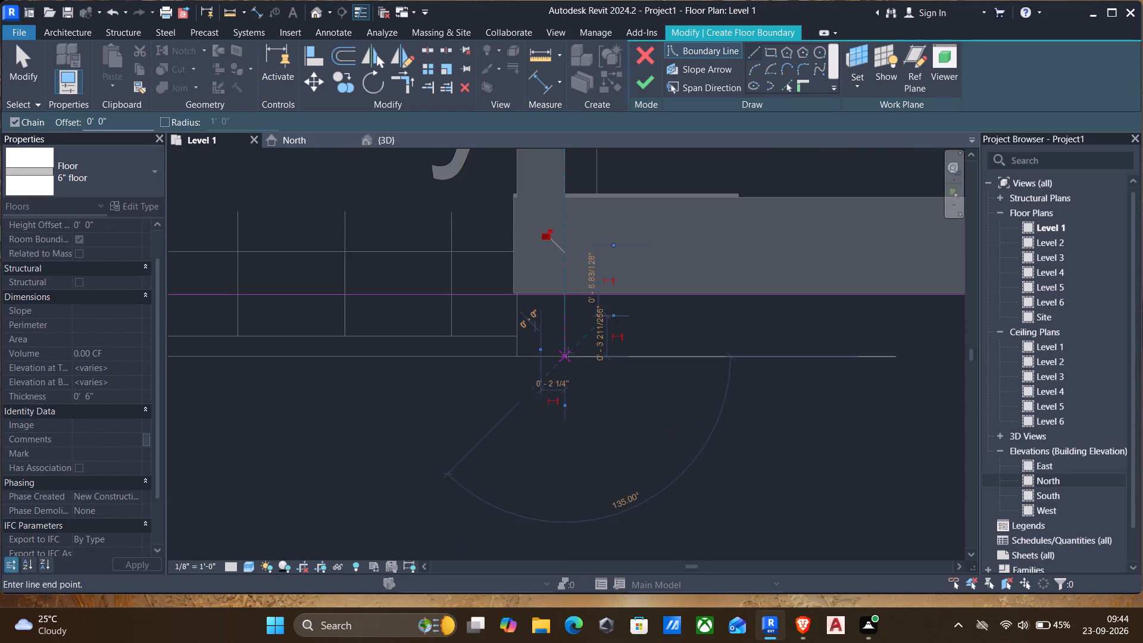
Split the long floor boundary line across flat 3's c.bed balcony near the balcony's m.bed end.
{"action": "key", "text": "Escape"}
{"action": "scroll", "coordinate": [566, 361], "scroll_direction": "down", "scroll_amount": 5}
{"action": "middle_click_drag", "start_coordinate": [549, 385], "coordinate": [801, 365]}
{"action": "scroll", "coordinate": [530, 364], "scroll_direction": "down", "scroll_amount": 2}
{"action": "middle_click_drag", "start_coordinate": [527, 366], "coordinate": [674, 385]}
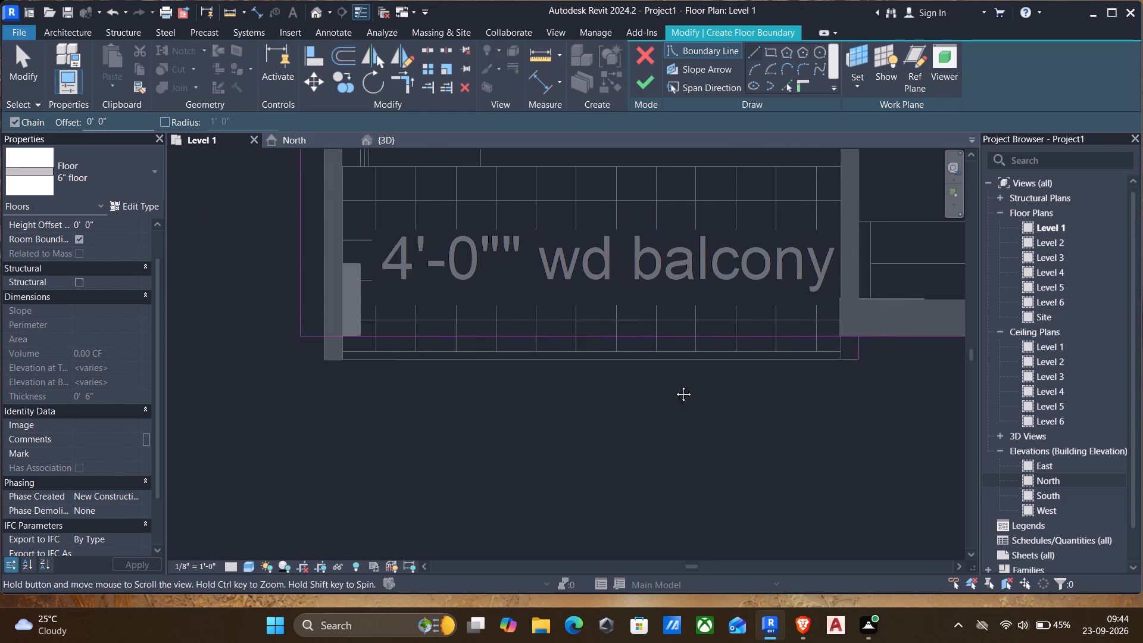
{"action": "middle_click_drag", "start_coordinate": [674, 385], "coordinate": [725, 395]}
{"action": "scroll", "coordinate": [371, 354], "scroll_direction": "up", "scroll_amount": 1}
{"action": "scroll", "coordinate": [374, 354], "scroll_direction": "down", "scroll_amount": 2}
{"action": "scroll", "coordinate": [393, 363], "scroll_direction": "up", "scroll_amount": 4}
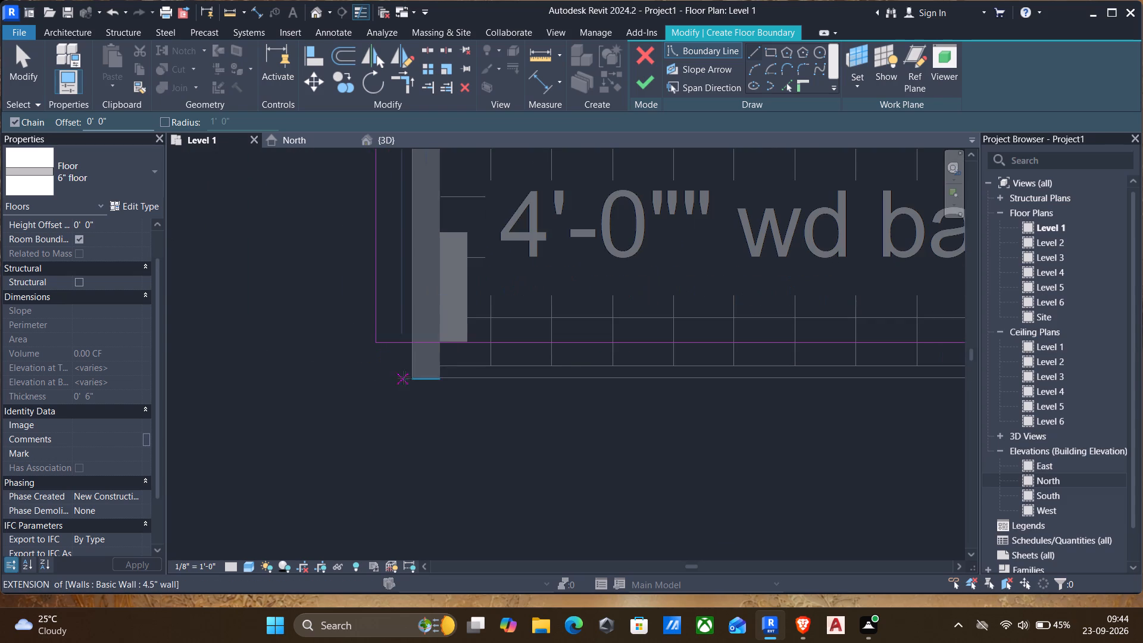
{"action": "scroll", "coordinate": [406, 380], "scroll_direction": "down", "scroll_amount": 8}
{"action": "scroll", "coordinate": [352, 305], "scroll_direction": "down", "scroll_amount": 4}
{"action": "middle_click_drag", "start_coordinate": [344, 289], "coordinate": [379, 376]}
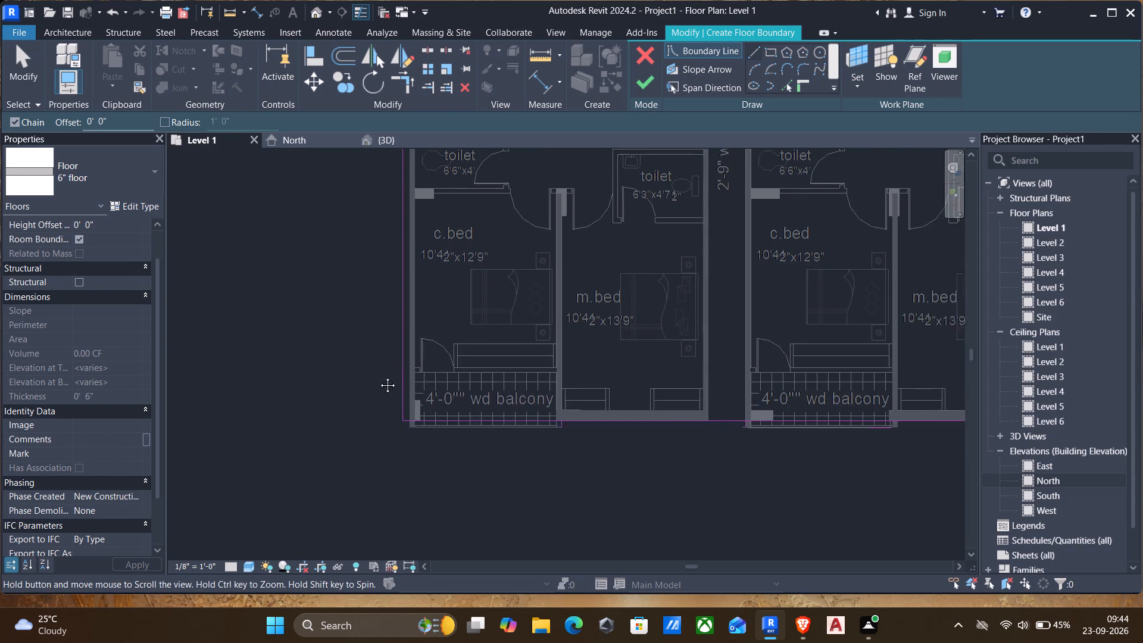
{"action": "middle_click_drag", "start_coordinate": [379, 376], "coordinate": [391, 405]}
{"action": "scroll", "coordinate": [397, 394], "scroll_direction": "down", "scroll_amount": 2}
{"action": "middle_click_drag", "start_coordinate": [400, 347], "coordinate": [422, 441]}
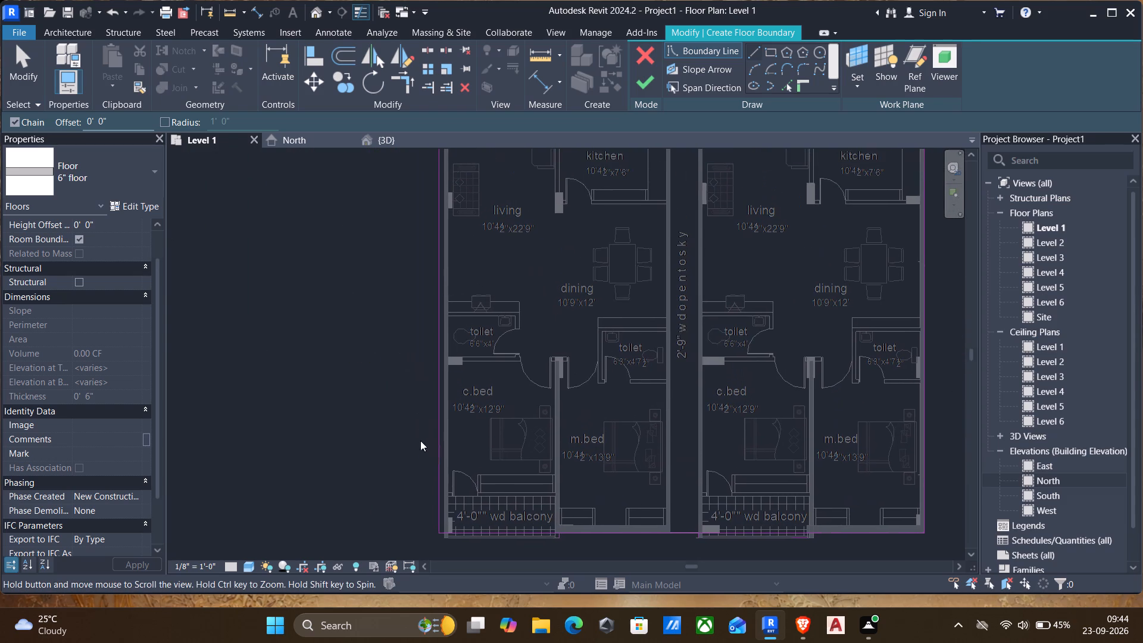
{"action": "middle_click_drag", "start_coordinate": [421, 437], "coordinate": [421, 377]}
{"action": "scroll", "coordinate": [492, 482], "scroll_direction": "up", "scroll_amount": 3}
{"action": "scroll", "coordinate": [616, 492], "scroll_direction": "up", "scroll_amount": 4}
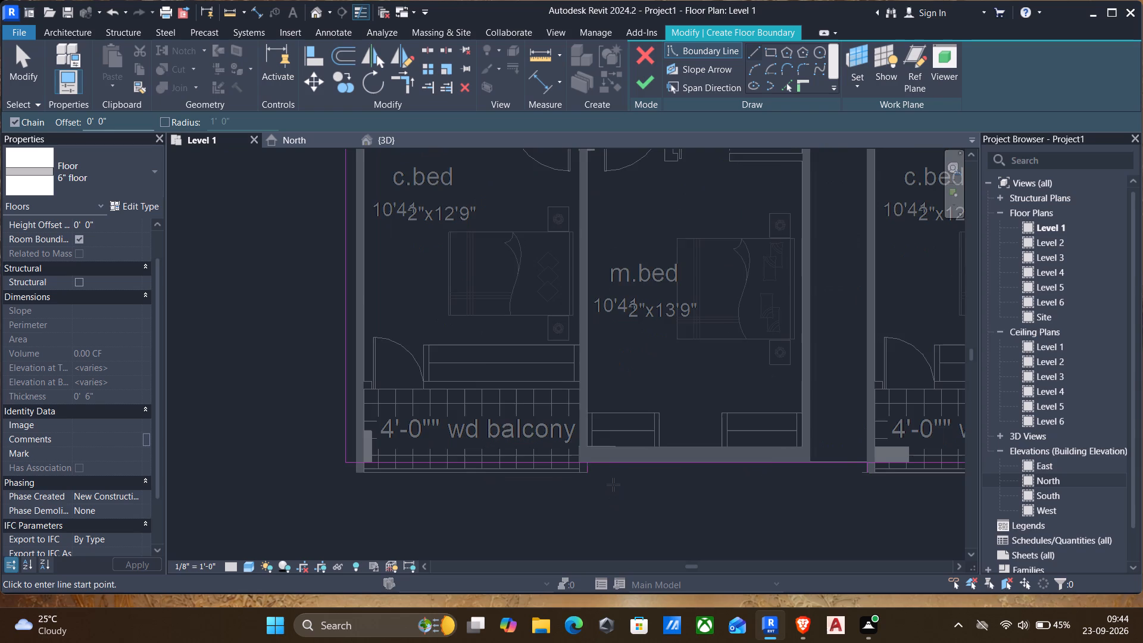
{"action": "key", "text": "Escape"}
{"action": "type", "text": "sl"}
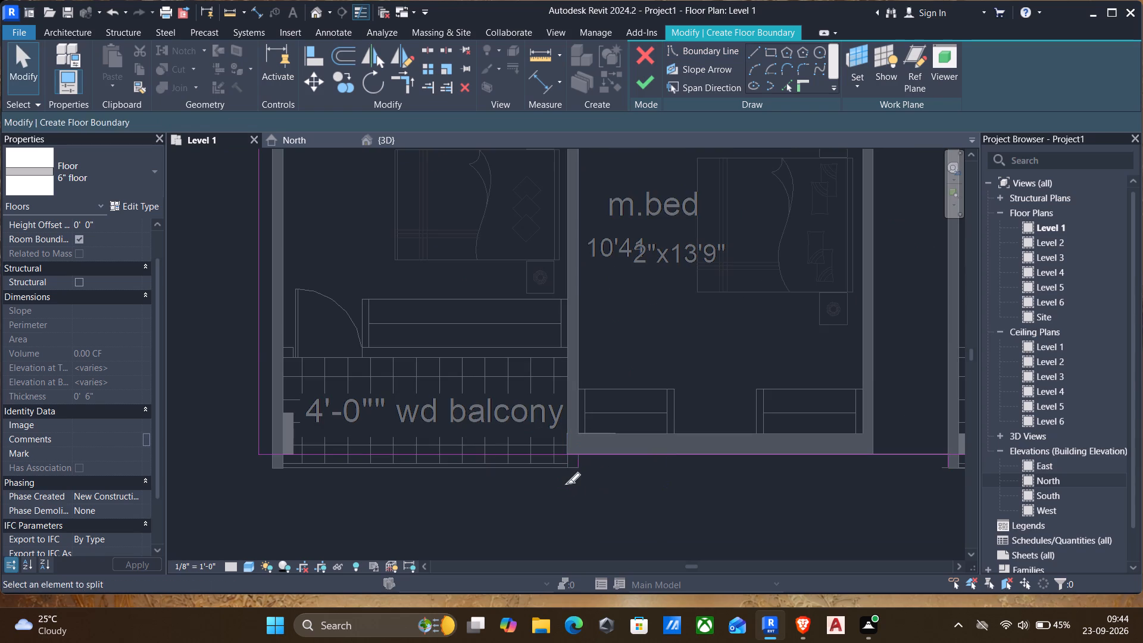
{"action": "scroll", "coordinate": [568, 457], "scroll_direction": "up", "scroll_amount": 4}
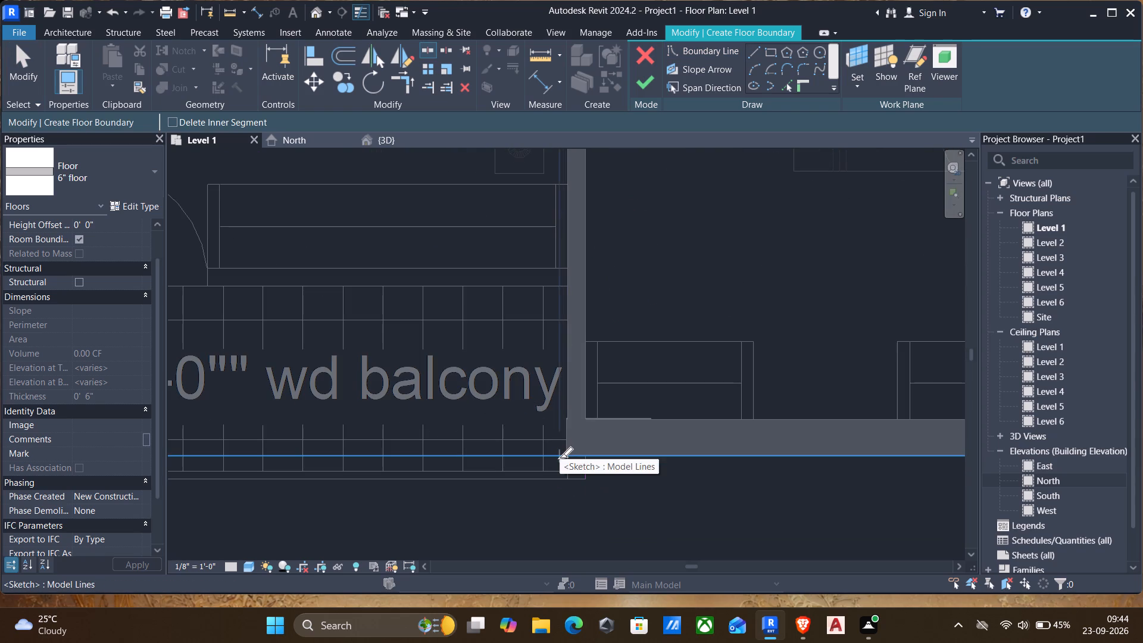
{"action": "left_click", "coordinate": [558, 458]}
{"action": "key", "text": "Escape"}
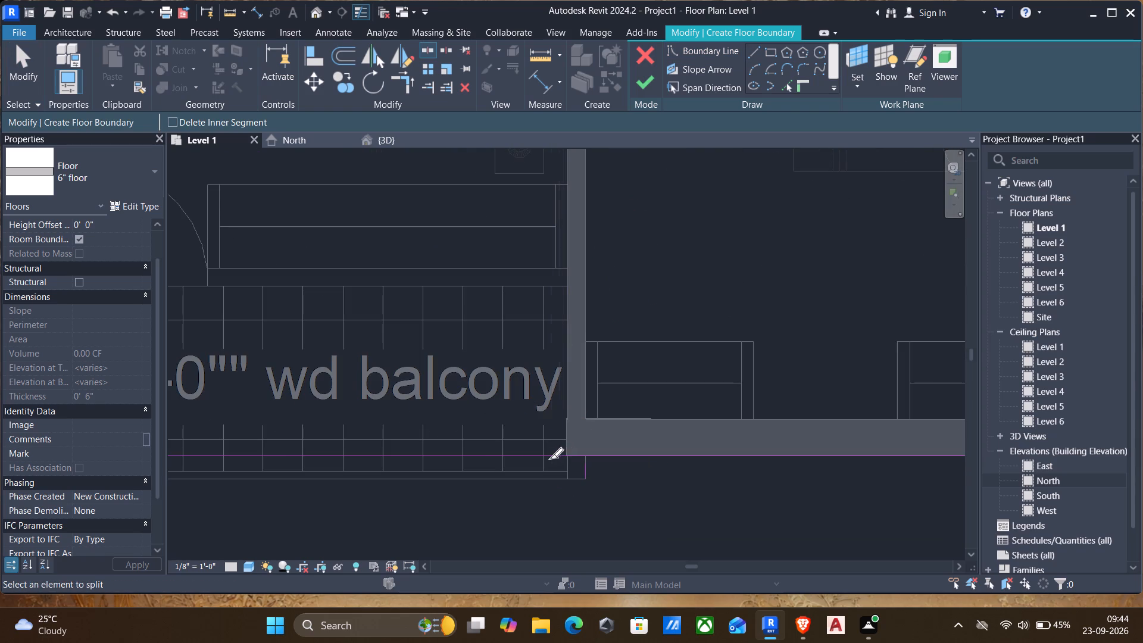
{"action": "key", "text": "Escape"}
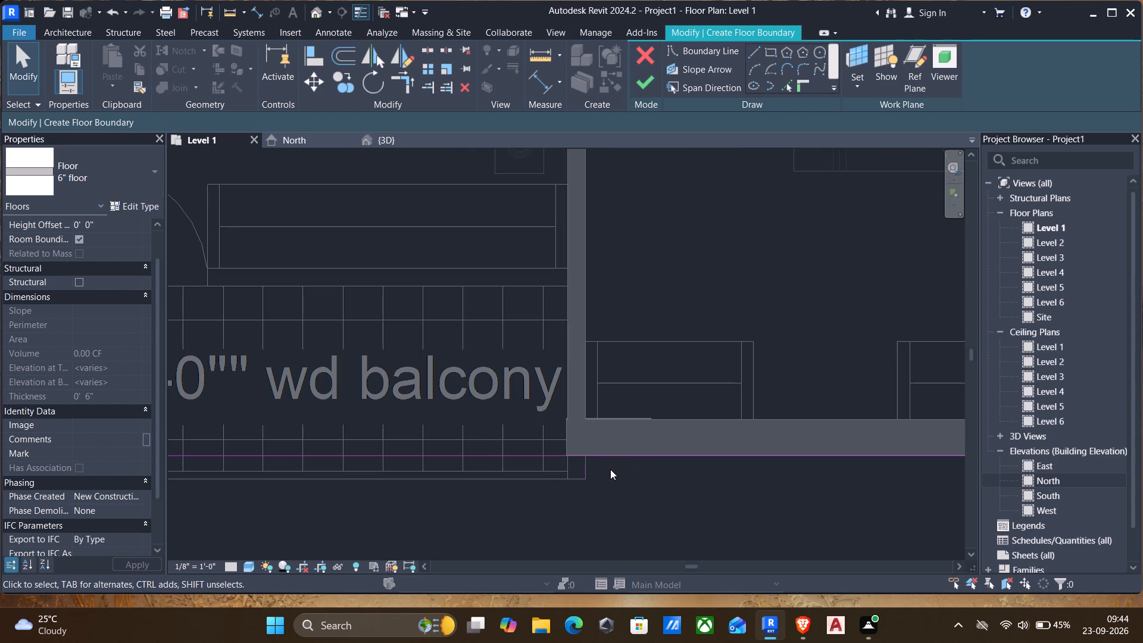
Trim the boundary line along flat 3's m.bed wall to a corner with the short line at the balcony's m.bed end.
{"action": "type", "text": "tr"}
{"action": "scroll", "coordinate": [633, 473], "scroll_direction": "up", "scroll_amount": 2}
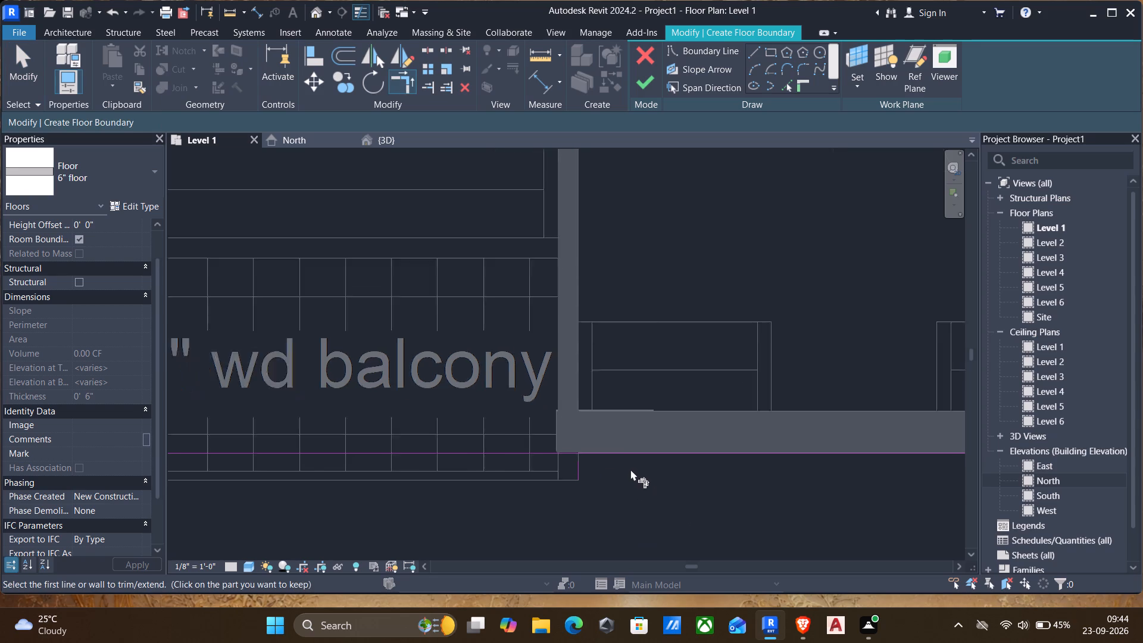
{"action": "scroll", "coordinate": [630, 469], "scroll_direction": "up", "scroll_amount": 2}
{"action": "left_click", "coordinate": [587, 439]}
{"action": "left_click", "coordinate": [551, 473]}
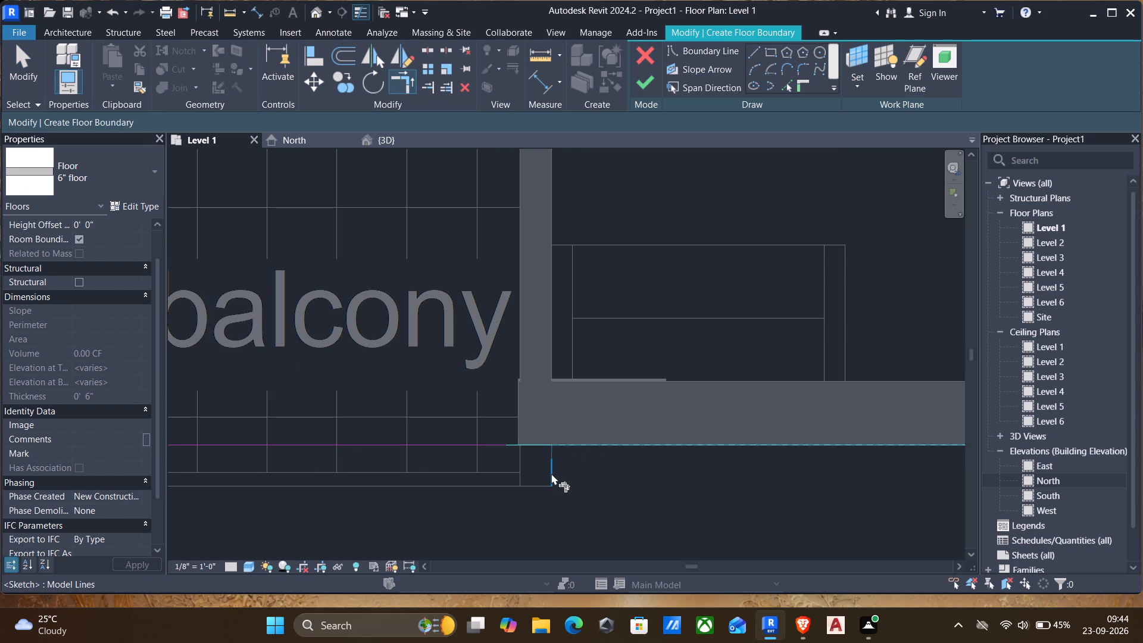
{"action": "scroll", "coordinate": [546, 482], "scroll_direction": "down", "scroll_amount": 3}
{"action": "middle_click_drag", "start_coordinate": [502, 489], "coordinate": [673, 448]}
{"action": "scroll", "coordinate": [683, 450], "scroll_direction": "down", "scroll_amount": 2}
{"action": "middle_click_drag", "start_coordinate": [604, 465], "coordinate": [685, 439]}
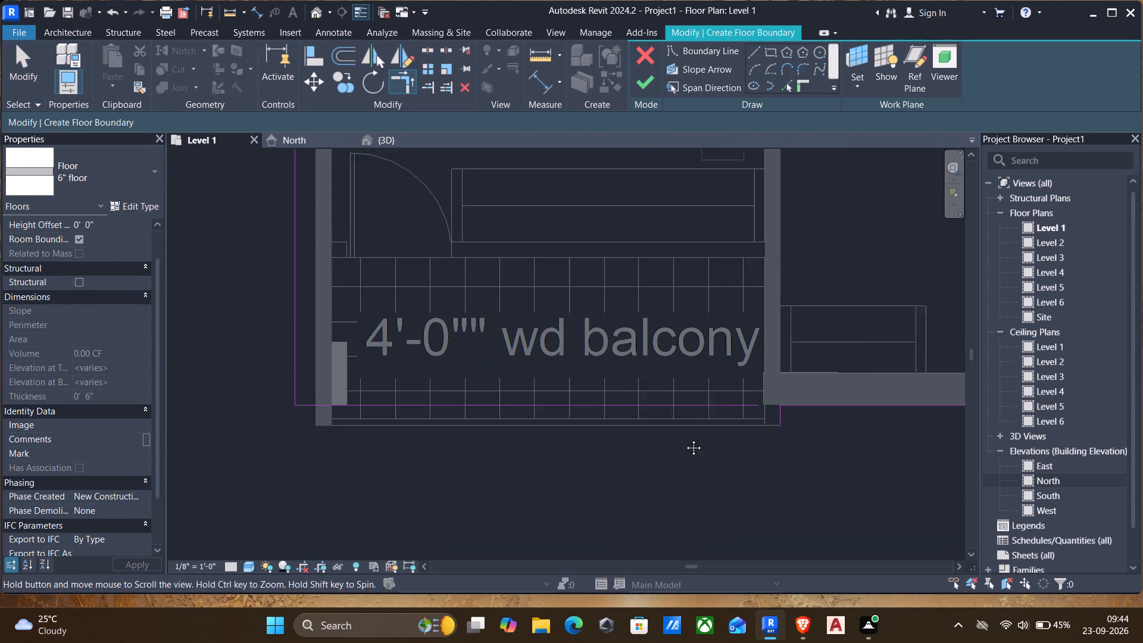
{"action": "middle_click_drag", "start_coordinate": [685, 439], "coordinate": [691, 435]}
{"action": "key", "text": "Escape"}
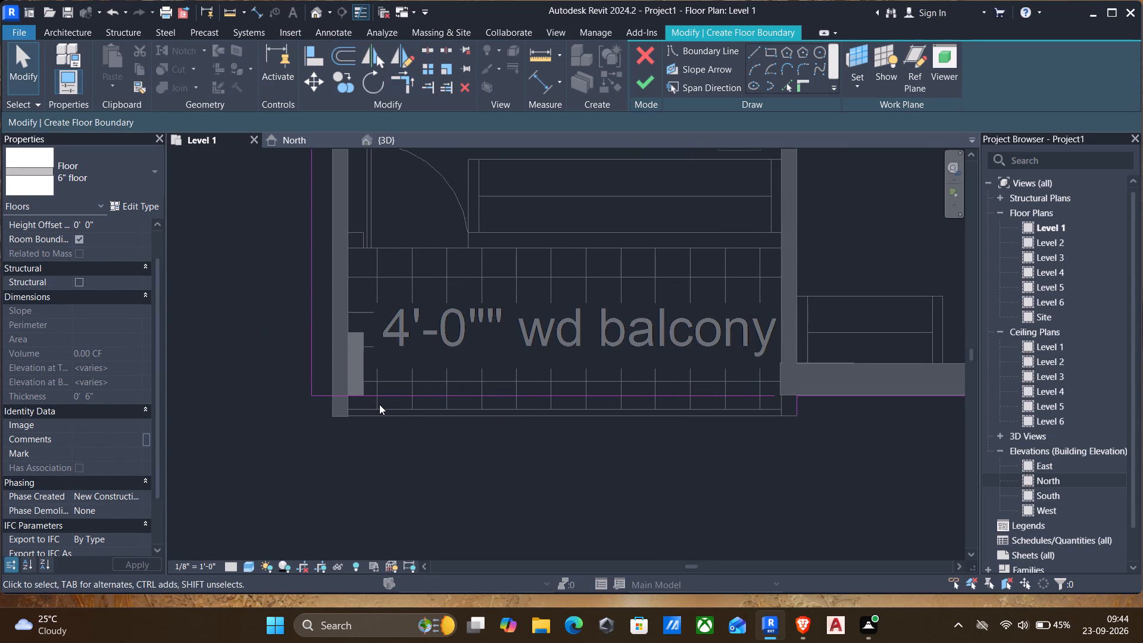
Draw a boundary line 2'-0" long along the outer face of the 4.5" wall beside flat 3's c.bed balcony.
{"action": "key", "text": "l"}
{"action": "key", "text": "Escape"}
{"action": "left_click", "coordinate": [757, 50]}
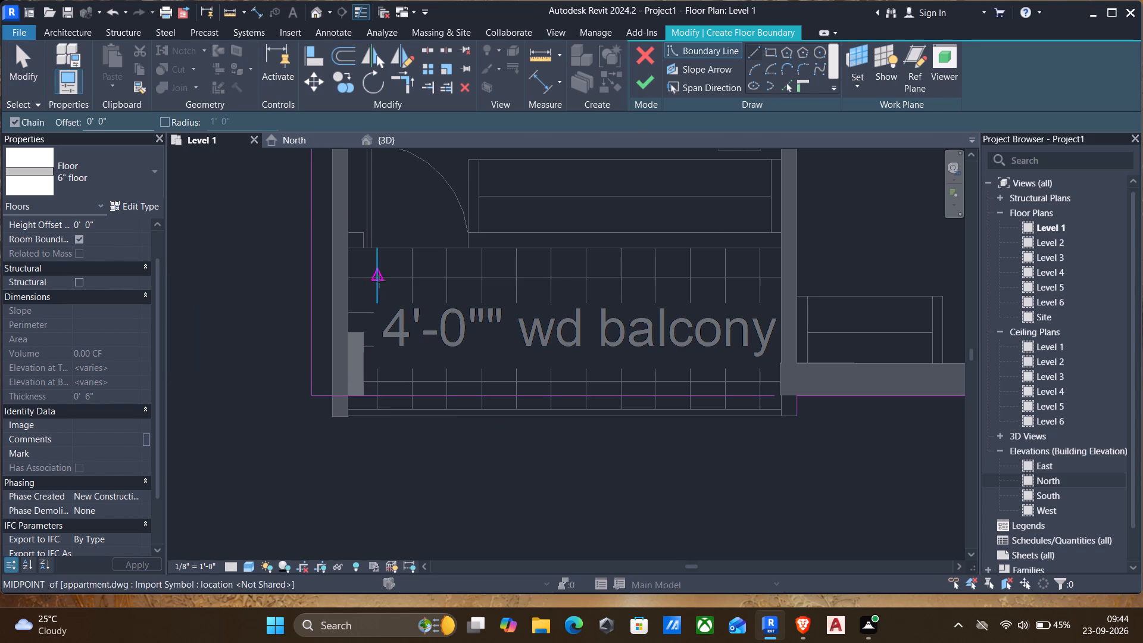
{"action": "scroll", "coordinate": [380, 280], "scroll_direction": "up", "scroll_amount": 4}
{"action": "left_click", "coordinate": [303, 248]}
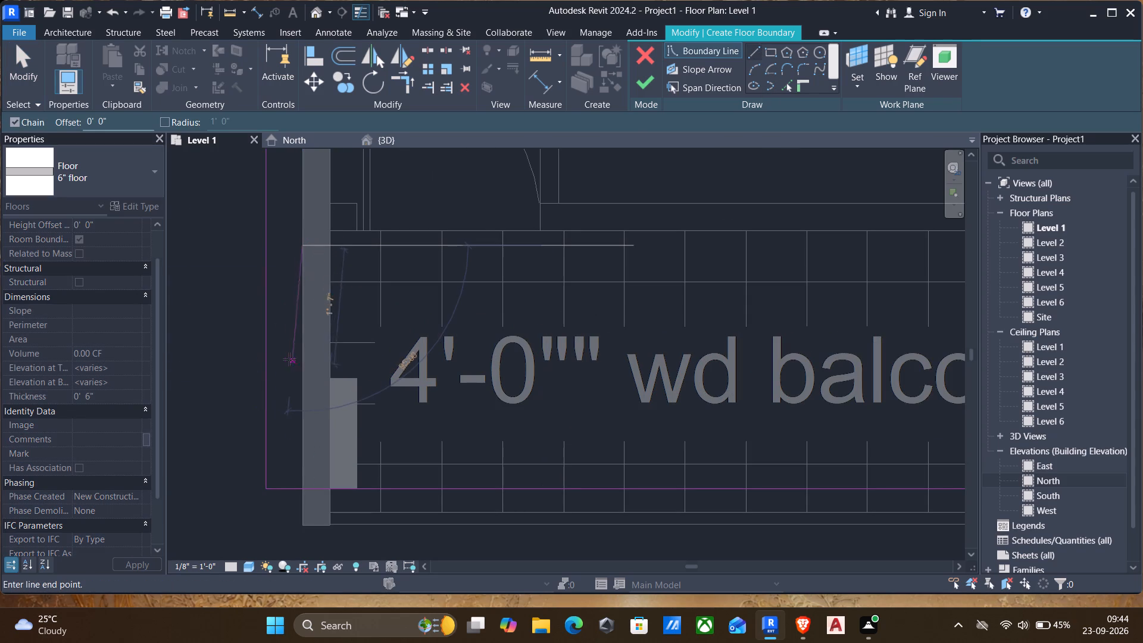
{"action": "left_click", "coordinate": [301, 391]}
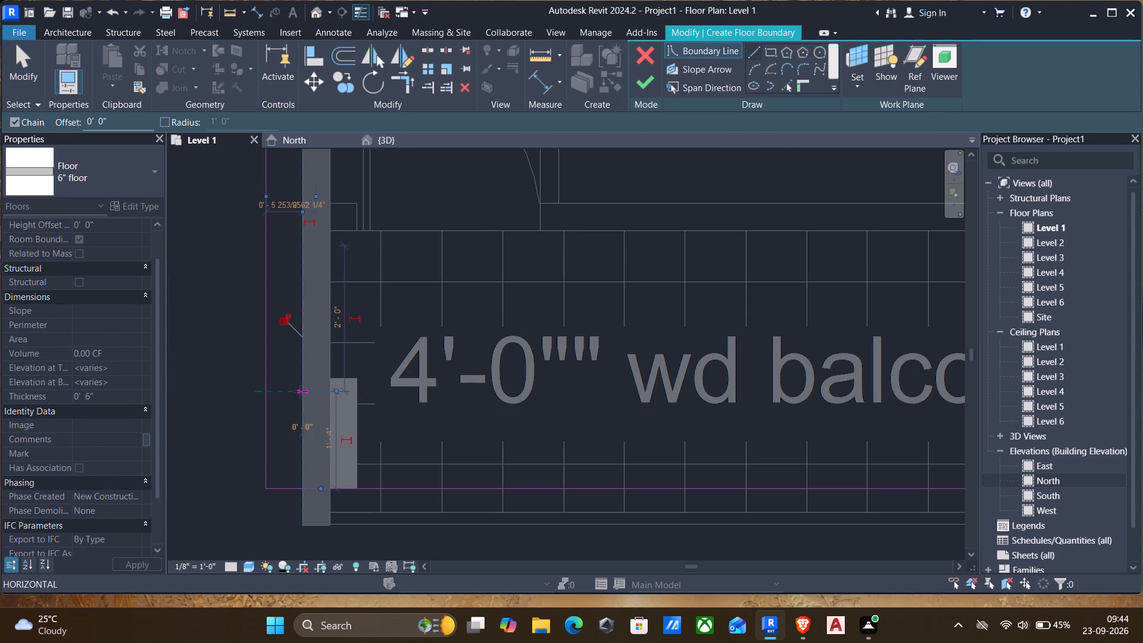
{"action": "key", "text": "Escape"}
{"action": "key", "text": "Escape"}
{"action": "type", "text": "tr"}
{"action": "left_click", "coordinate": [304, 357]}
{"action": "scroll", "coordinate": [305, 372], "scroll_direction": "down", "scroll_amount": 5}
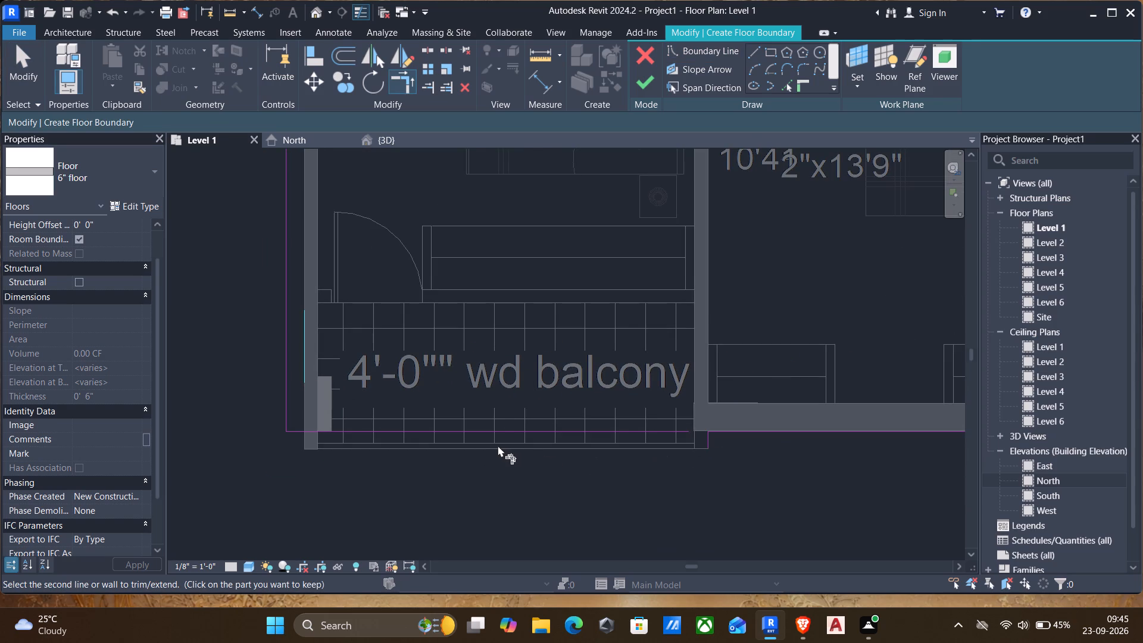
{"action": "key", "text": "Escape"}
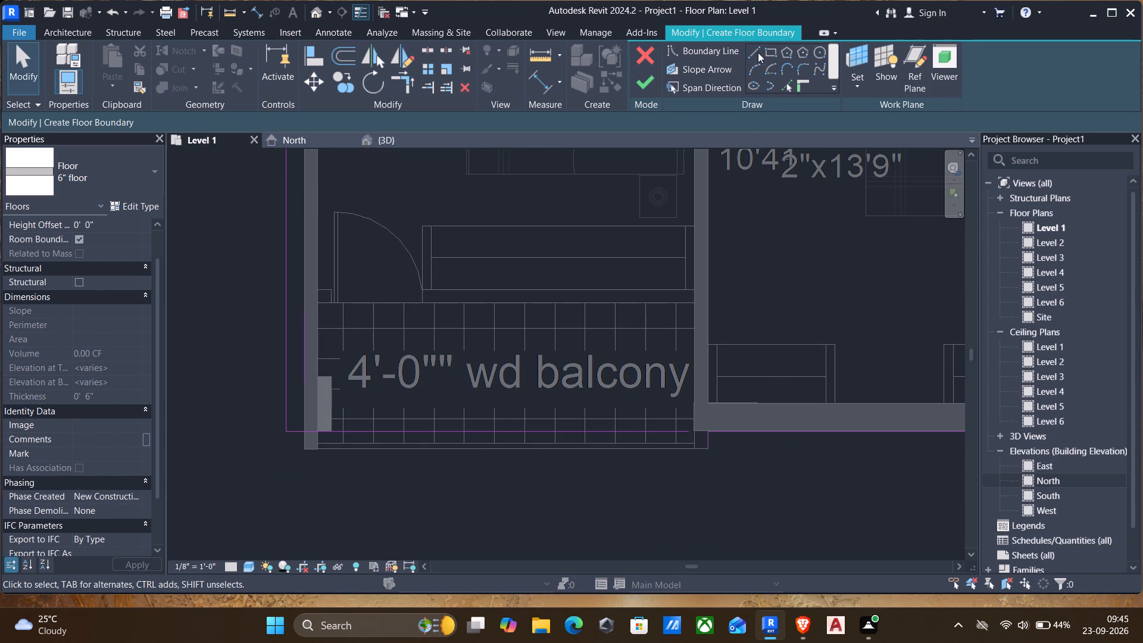
Draw a boundary line about 2'-3" long on the outer edge of flat 3's c.bed balcony.
{"action": "left_click", "coordinate": [753, 52]}
{"action": "scroll", "coordinate": [446, 465], "scroll_direction": "up", "scroll_amount": 8}
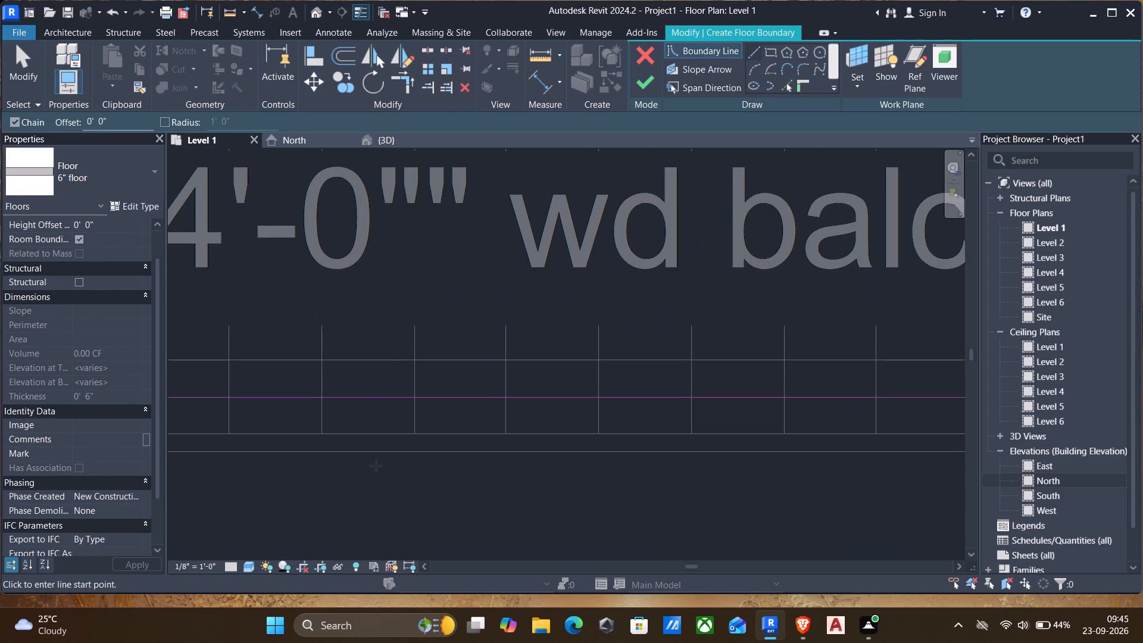
{"action": "left_click", "coordinate": [357, 451]}
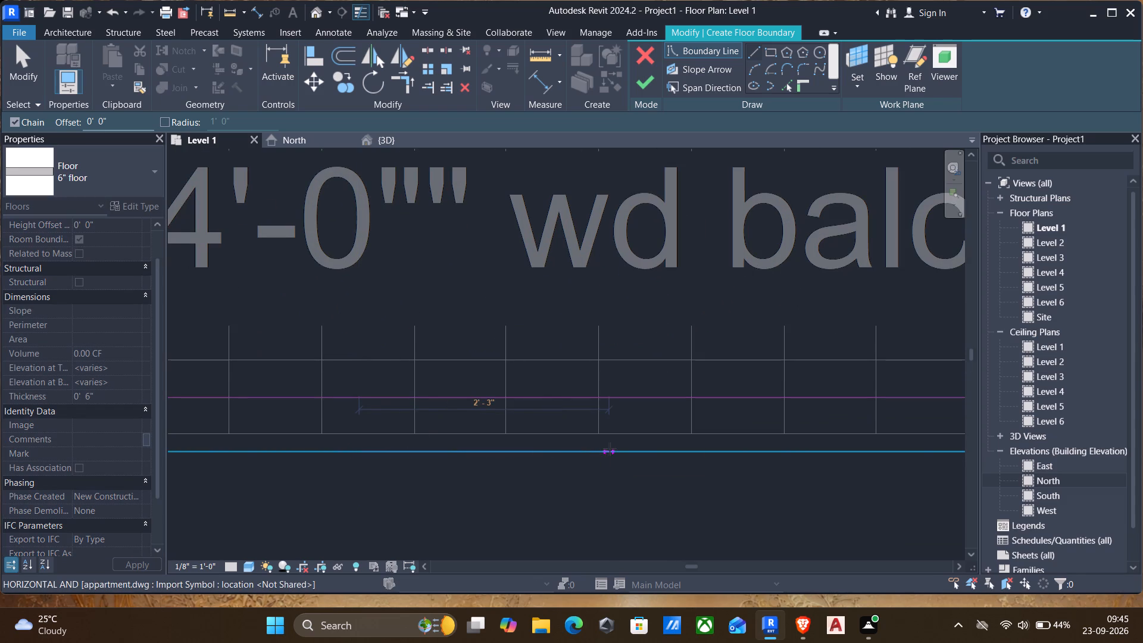
{"action": "left_click", "coordinate": [610, 449]}
{"action": "key", "text": "Escape"}
{"action": "scroll", "coordinate": [571, 450], "scroll_direction": "down", "scroll_amount": 6}
{"action": "key", "text": "Escape"}
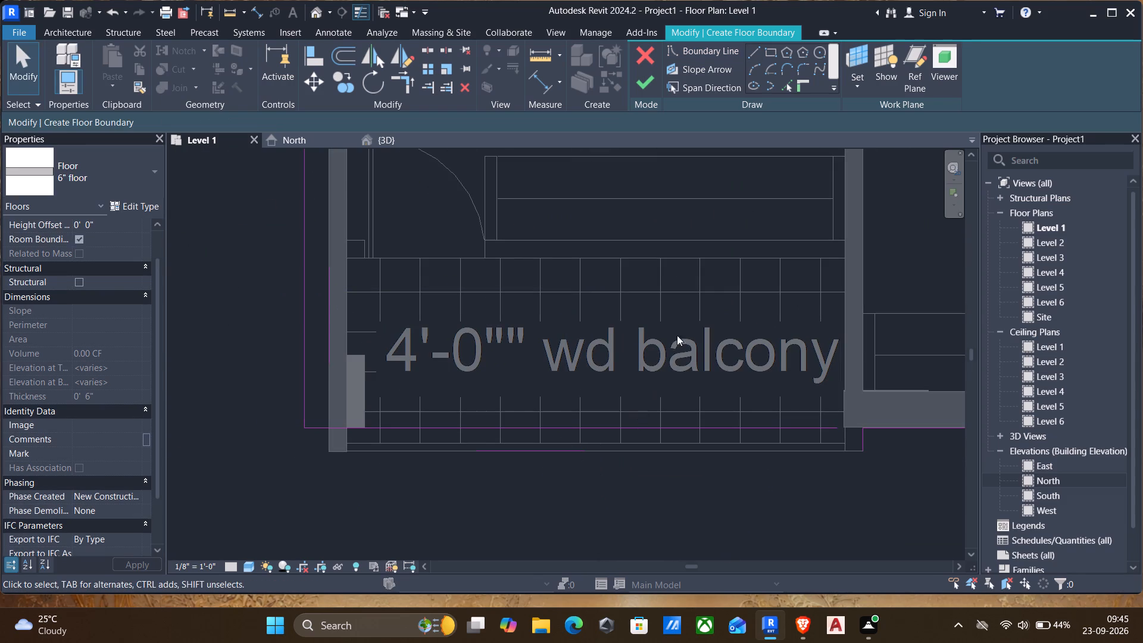
Delete the leftover boundary segment that crosses flat 3's c.bed balcony inside its outer edge.
{"action": "left_click", "coordinate": [521, 427]}
{"action": "key", "text": "Delete"}
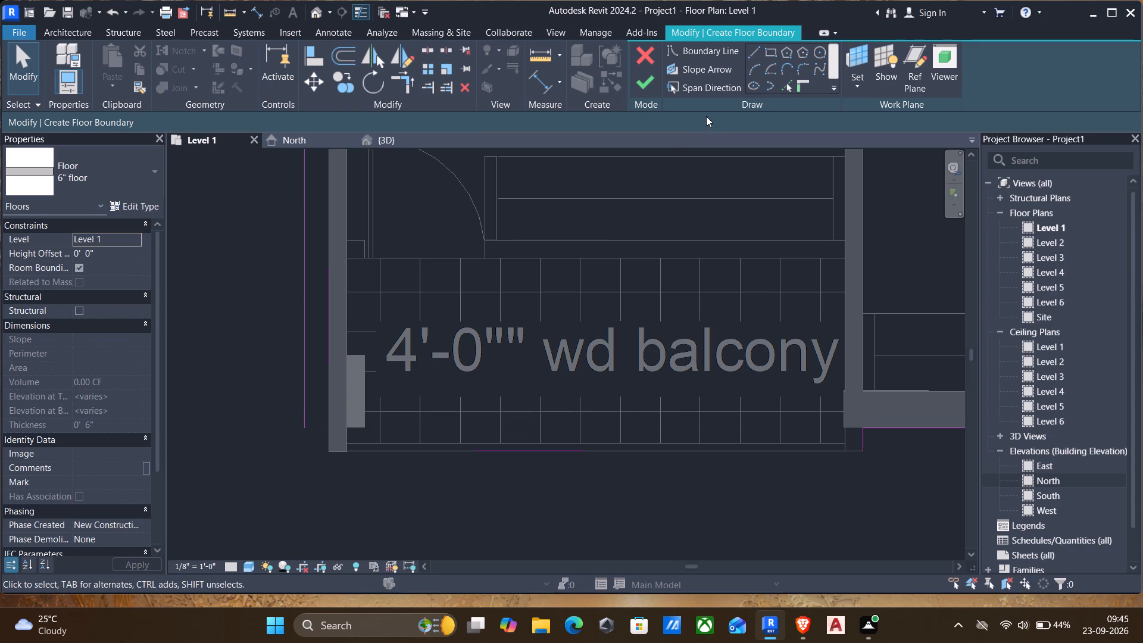
Trim/extend flat 3's balcony outer-edge boundary line to a corner with the short line at the m.bed end.
{"action": "type", "text": "tr"}
{"action": "left_click", "coordinate": [496, 450]}
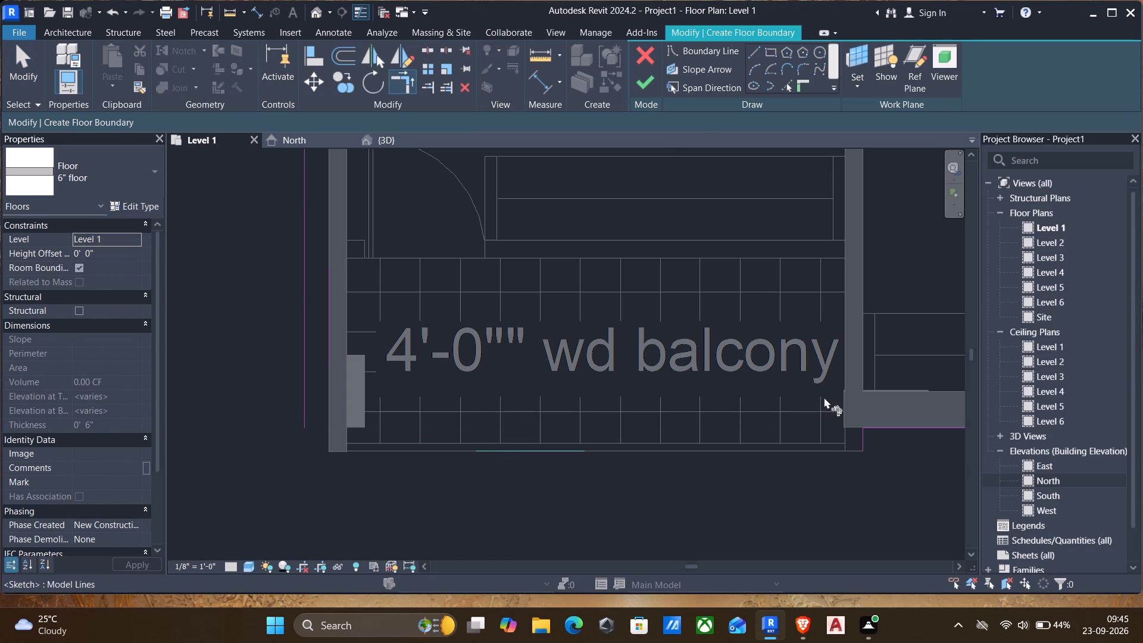
{"action": "left_click", "coordinate": [867, 443]}
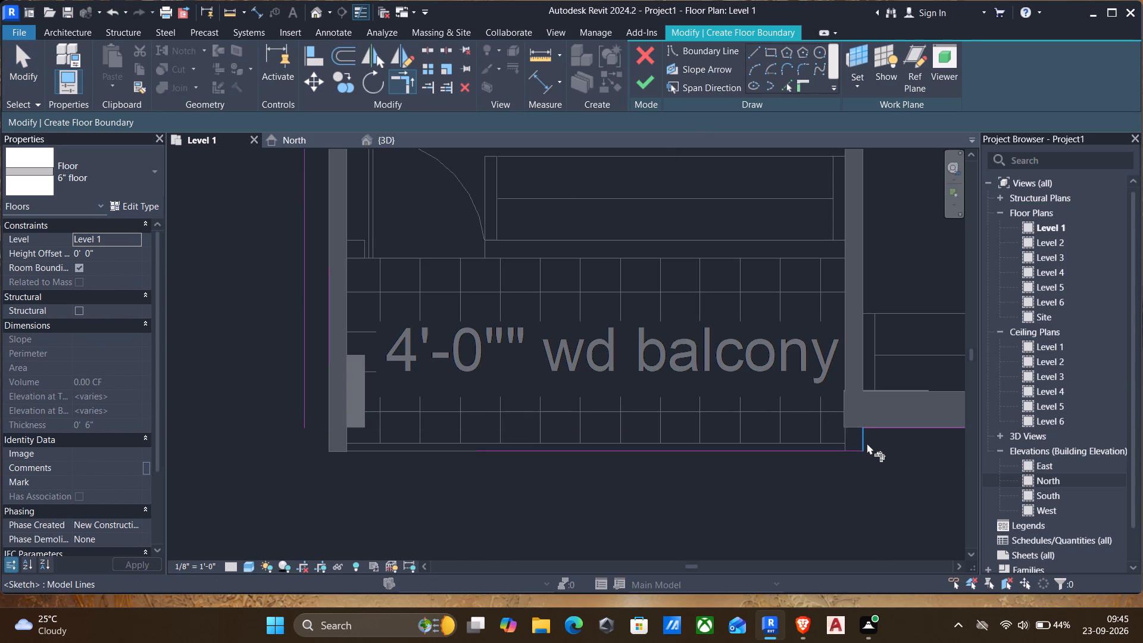
Trim/extend the boundary line on flat 3's outer 4.5" wall face to a corner with the balcony's outer-edge line.
{"action": "scroll", "coordinate": [847, 442], "scroll_direction": "down", "scroll_amount": 5}
{"action": "middle_click_drag", "start_coordinate": [847, 442], "coordinate": [148, 389]}
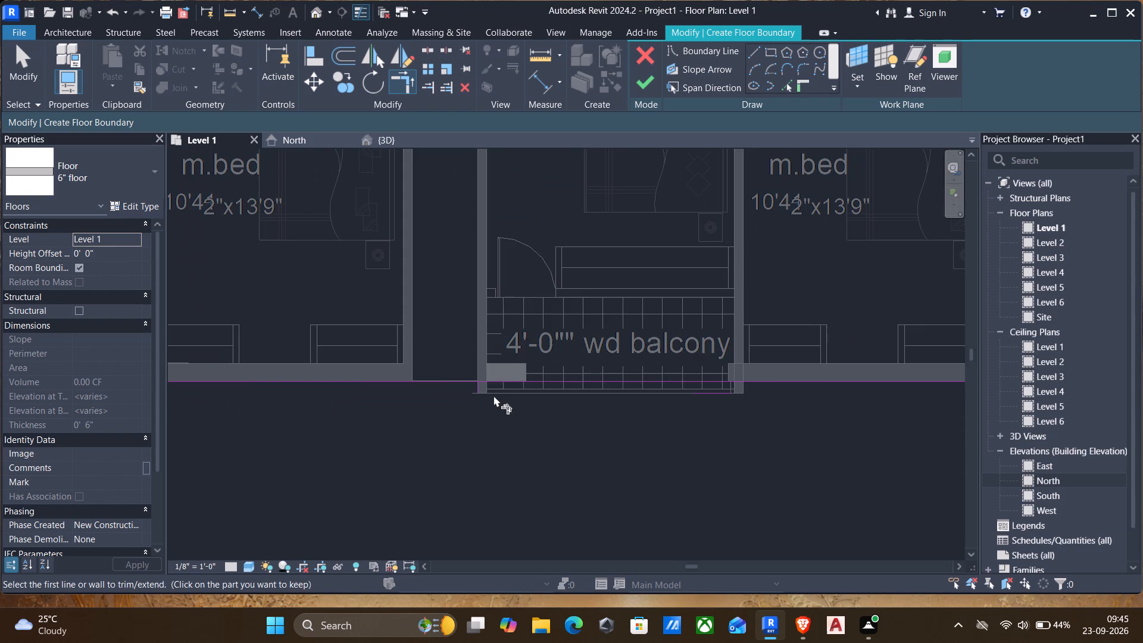
{"action": "scroll", "coordinate": [488, 369], "scroll_direction": "up", "scroll_amount": 5}
{"action": "scroll", "coordinate": [577, 414], "scroll_direction": "down", "scroll_amount": 3}
{"action": "scroll", "coordinate": [678, 455], "scroll_direction": "down", "scroll_amount": 3}
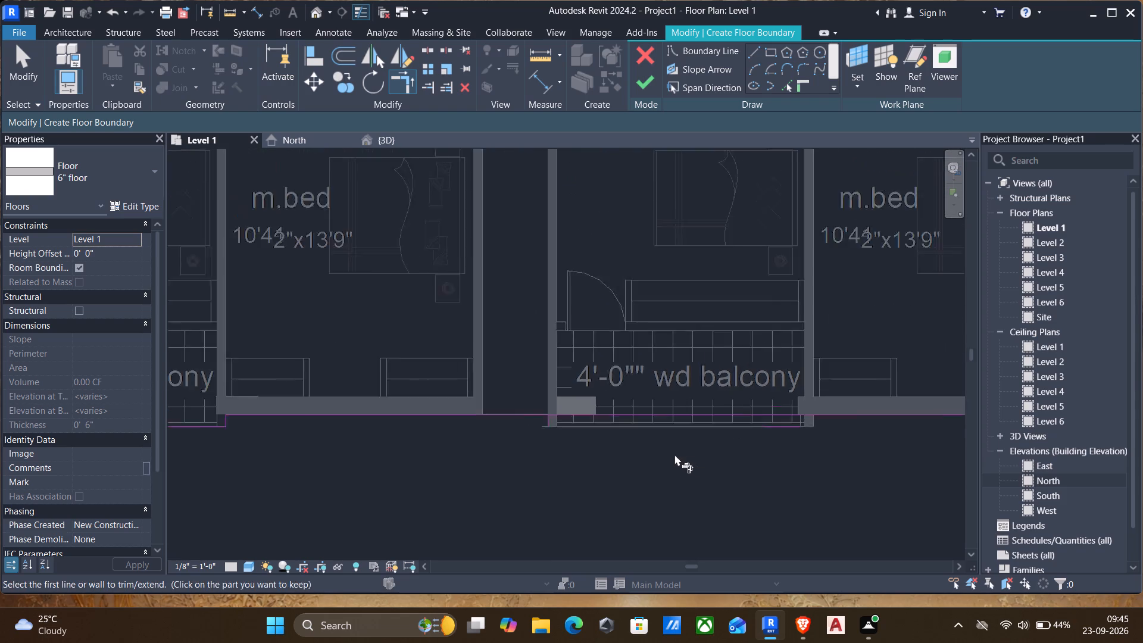
{"action": "scroll", "coordinate": [674, 454], "scroll_direction": "down", "scroll_amount": 1}
{"action": "middle_click_drag", "start_coordinate": [410, 435], "coordinate": [782, 405]}
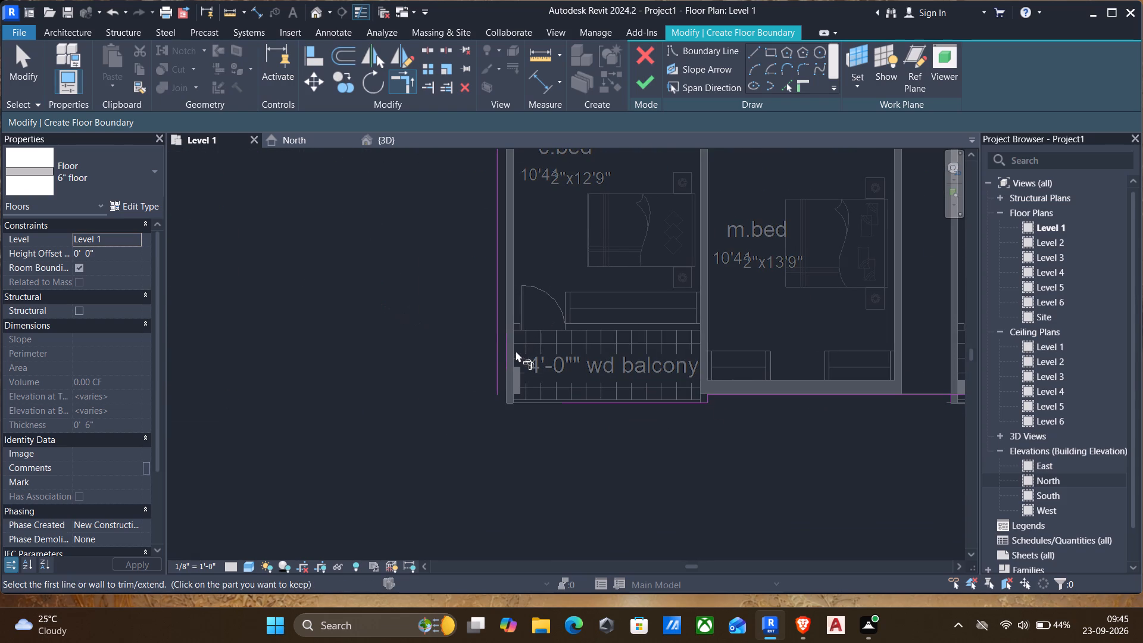
{"action": "left_click", "coordinate": [509, 354]}
{"action": "left_click", "coordinate": [576, 401]}
{"action": "scroll", "coordinate": [577, 404], "scroll_direction": "down", "scroll_amount": 2}
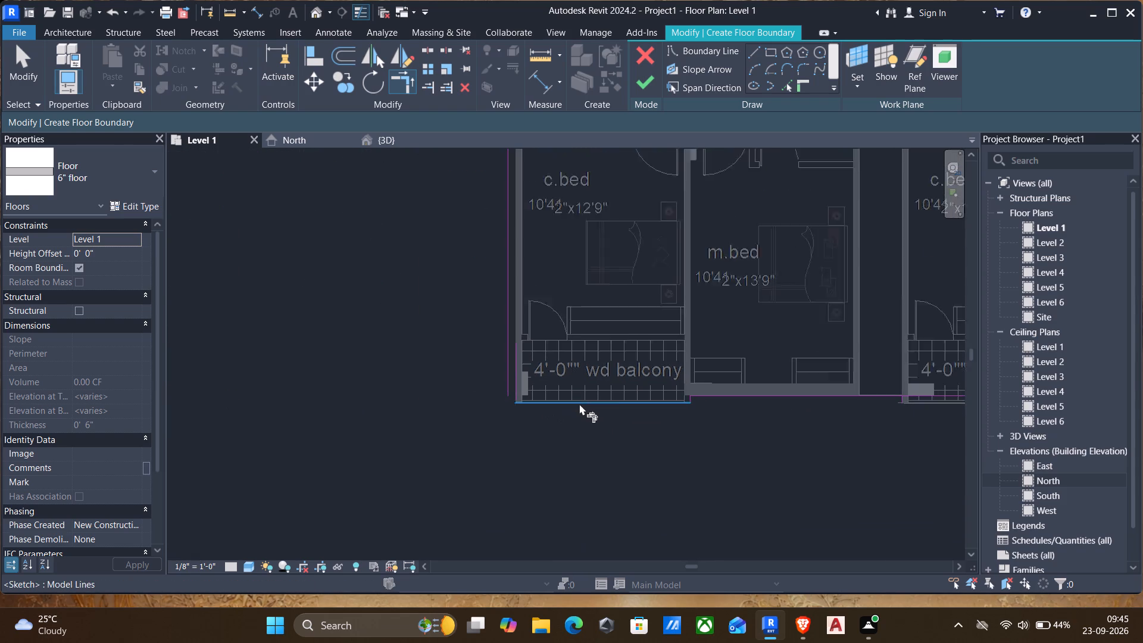
{"action": "scroll", "coordinate": [579, 404], "scroll_direction": "down", "scroll_amount": 1}
{"action": "middle_click_drag", "start_coordinate": [683, 455], "coordinate": [521, 433]}
{"action": "key", "text": "Escape"}
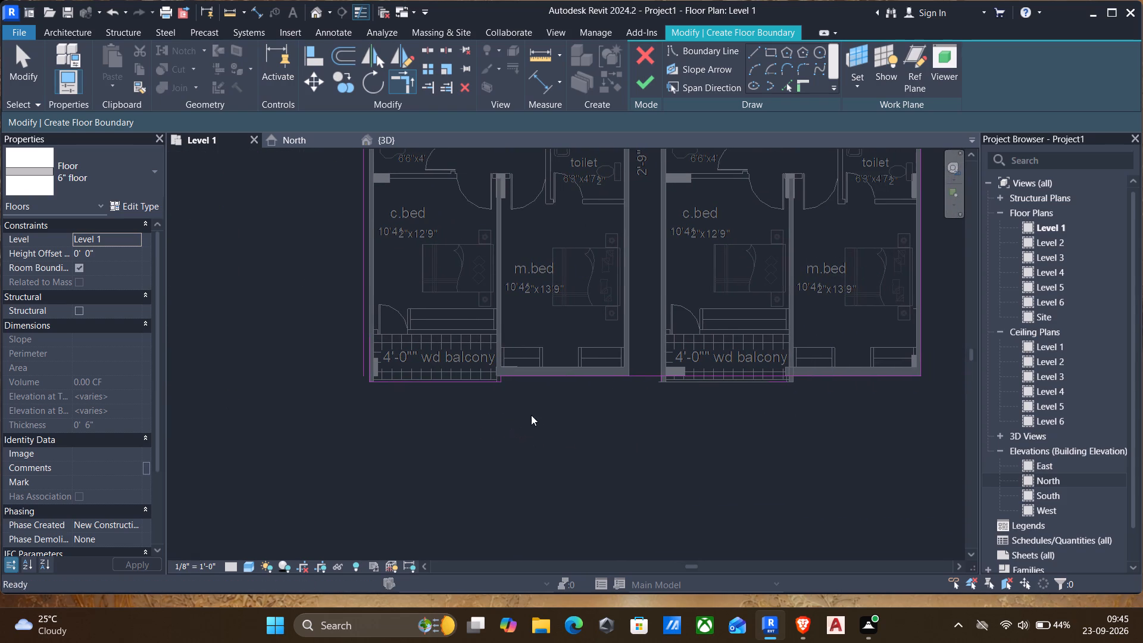
Split the long boundary line at the open-duct-side 4.5" wall of the stair-side flat's c.bed balcony.
{"action": "scroll", "coordinate": [528, 378], "scroll_direction": "up", "scroll_amount": 6}
{"action": "scroll", "coordinate": [760, 344], "scroll_direction": "up", "scroll_amount": 2}
{"action": "middle_click_drag", "start_coordinate": [760, 344], "coordinate": [602, 314]}
{"action": "scroll", "coordinate": [777, 348], "scroll_direction": "up", "scroll_amount": 2}
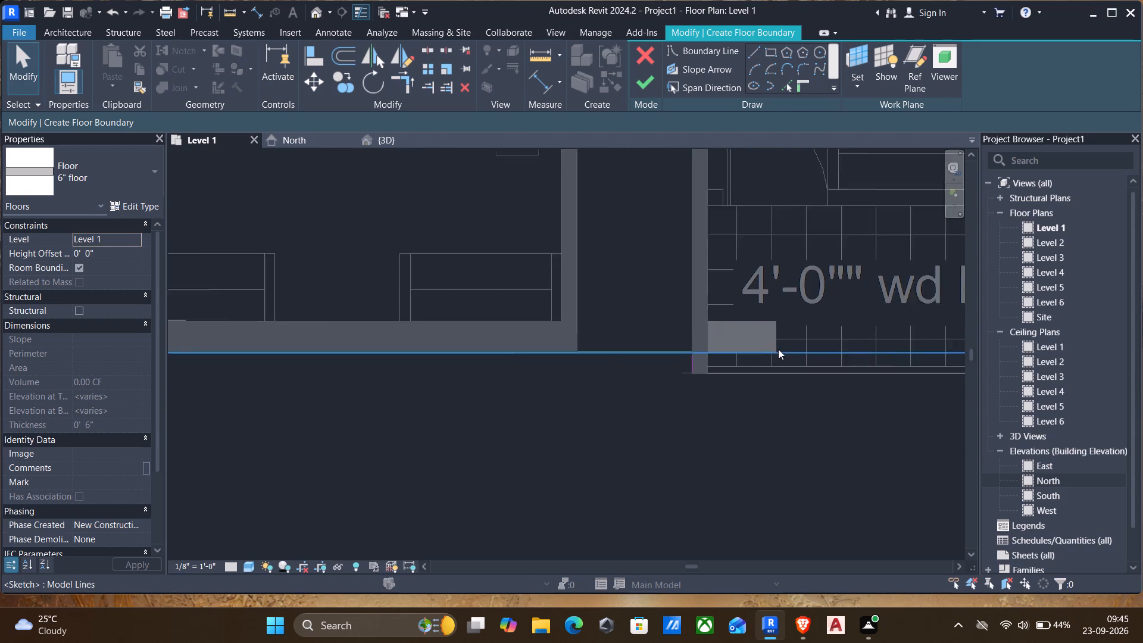
{"action": "scroll", "coordinate": [778, 349], "scroll_direction": "up", "scroll_amount": 1}
{"action": "type", "text": "sk"}
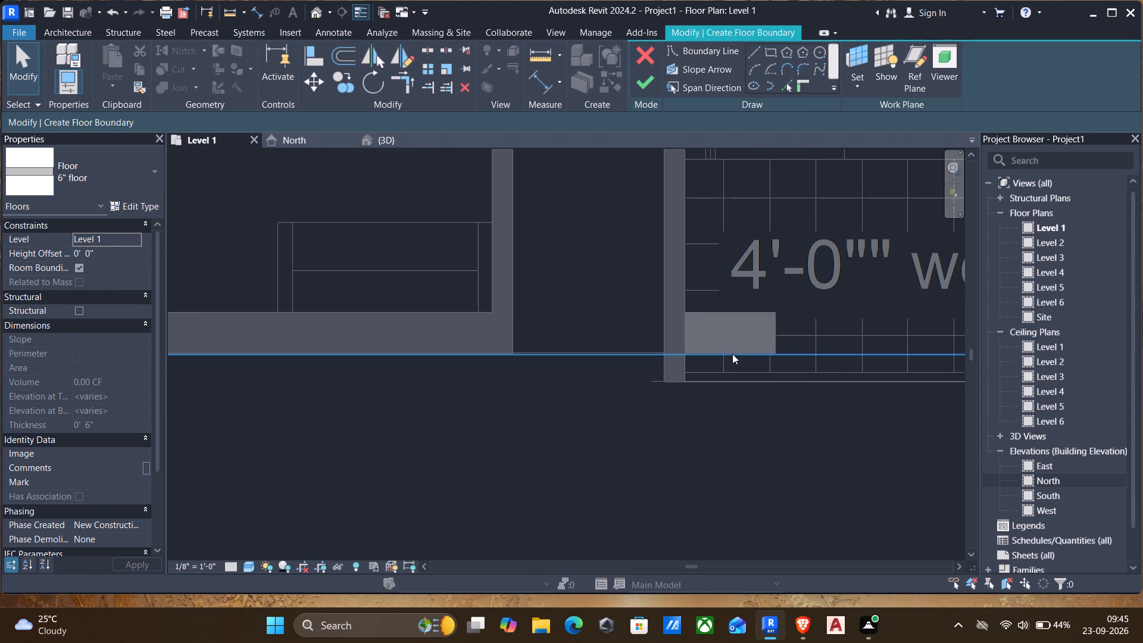
{"action": "key", "text": "BackSpace"}
{"action": "key", "text": "BackSpace"}
{"action": "type", "text": "sl"}
{"action": "scroll", "coordinate": [705, 371], "scroll_direction": "up", "scroll_amount": 3}
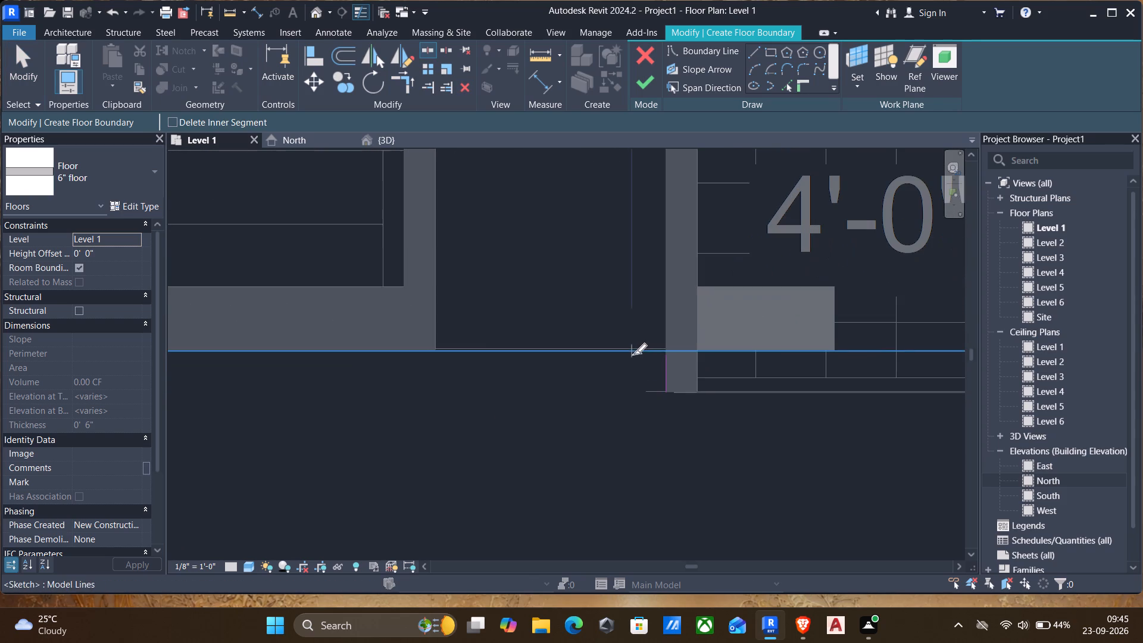
{"action": "left_click", "coordinate": [698, 348]}
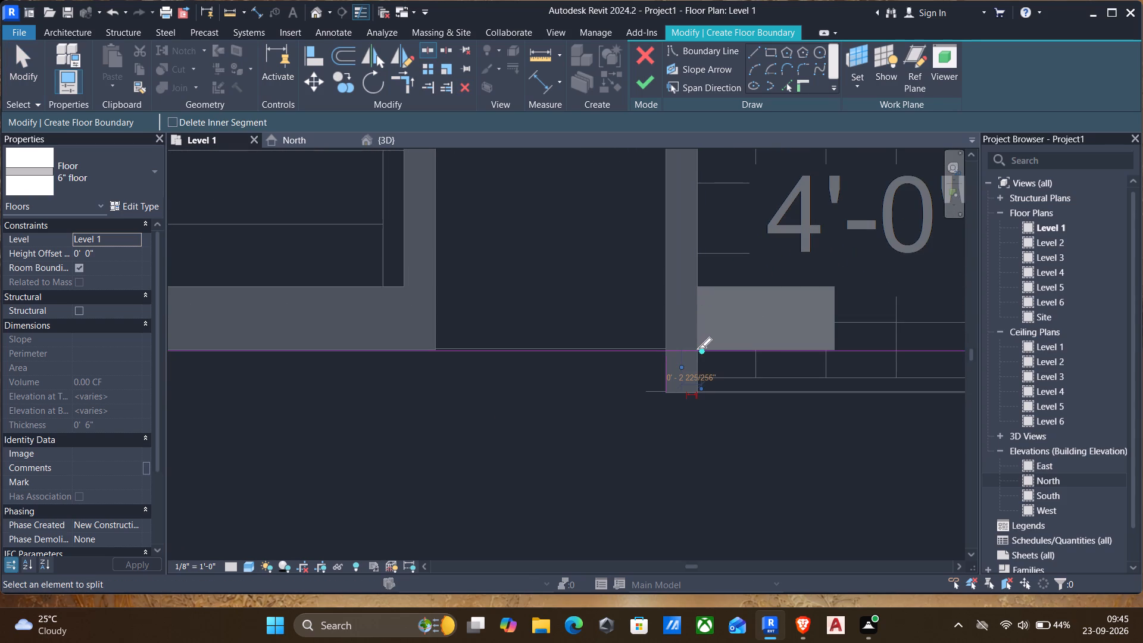
{"action": "key", "text": "Escape"}
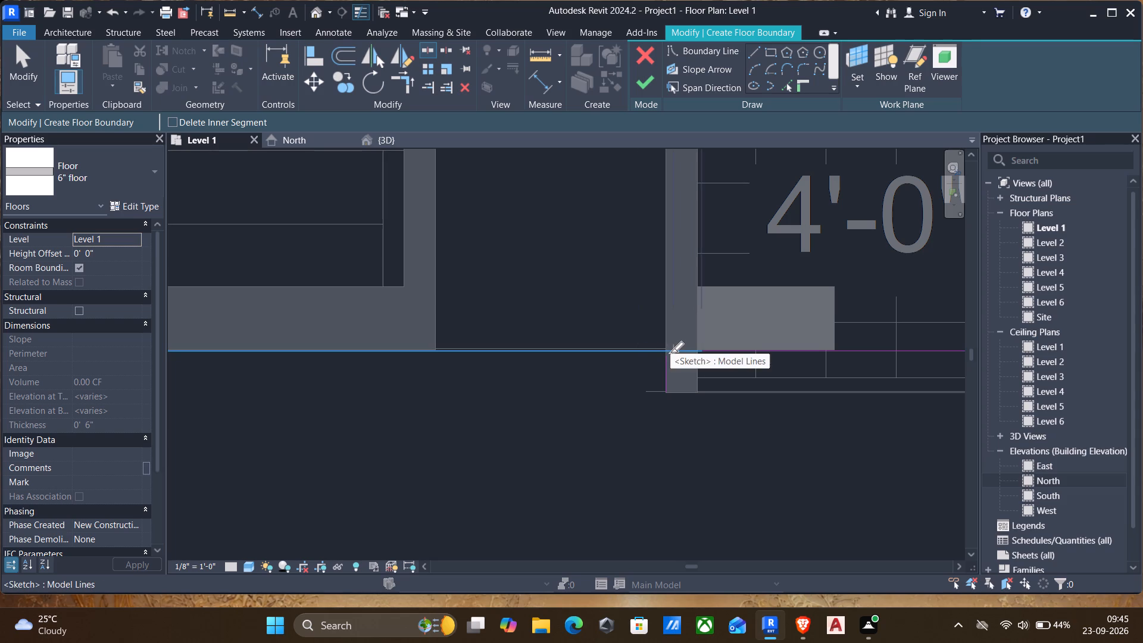
Trim/extend the long boundary line crossing the open duct to a corner with the short line on the c.bed balcony's duct-side wall face.
{"action": "key", "text": "Escape"}
{"action": "type", "text": "tr"}
{"action": "scroll", "coordinate": [651, 356], "scroll_direction": "up", "scroll_amount": 2}
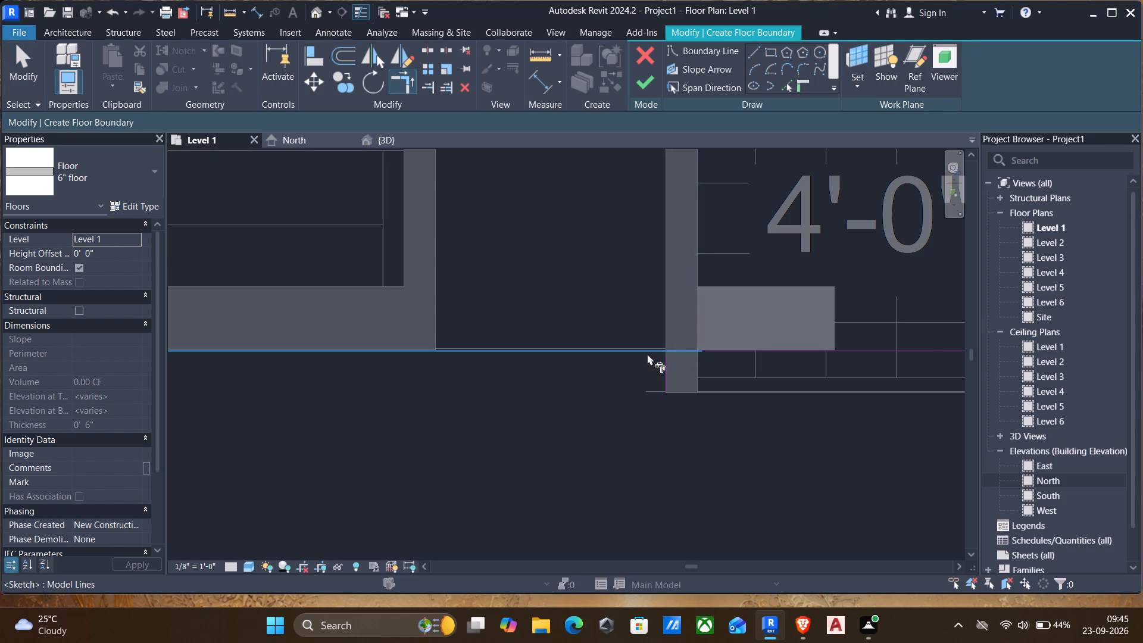
{"action": "scroll", "coordinate": [647, 354], "scroll_direction": "up", "scroll_amount": 2}
{"action": "left_click", "coordinate": [643, 349]}
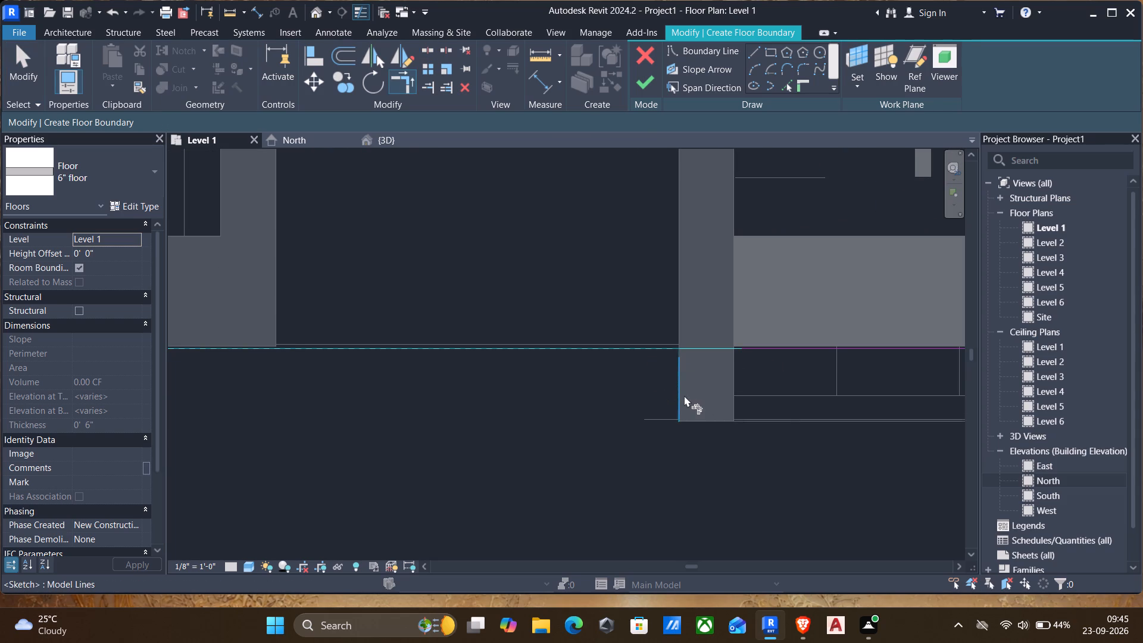
{"action": "left_click", "coordinate": [678, 395]}
Split the long boundary line near the 4.5" wall at the balcony's end away from the open duct.
{"action": "scroll", "coordinate": [676, 396], "scroll_direction": "down", "scroll_amount": 4}
{"action": "middle_click_drag", "start_coordinate": [766, 436], "coordinate": [510, 405]}
{"action": "scroll", "coordinate": [508, 404], "scroll_direction": "up", "scroll_amount": 1}
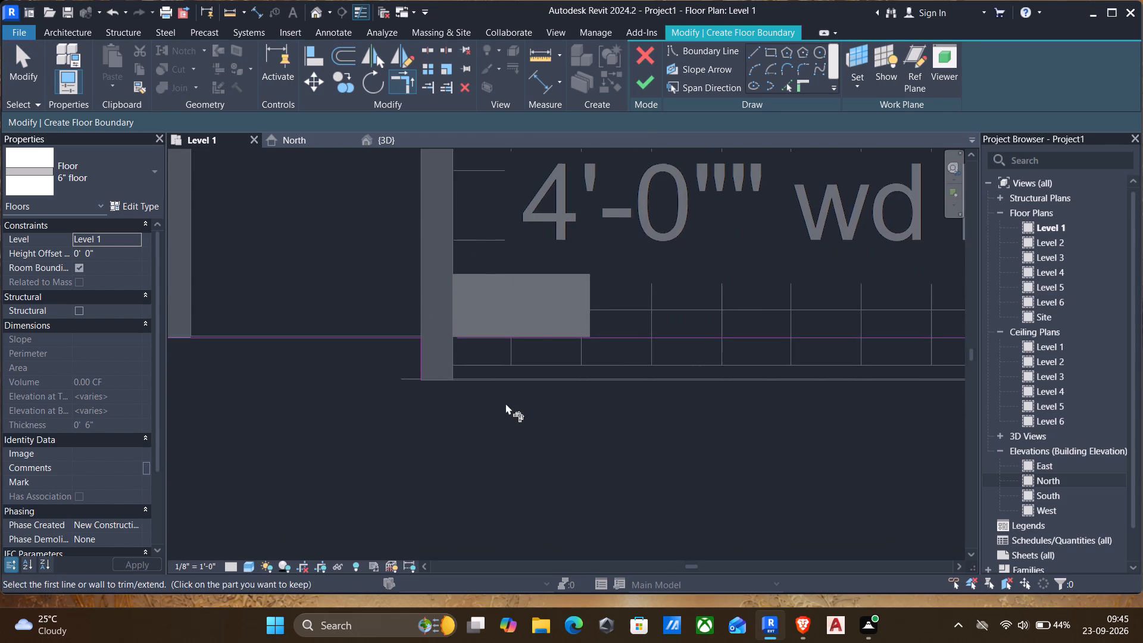
{"action": "scroll", "coordinate": [505, 403], "scroll_direction": "down", "scroll_amount": 3}
{"action": "middle_click_drag", "start_coordinate": [626, 448], "coordinate": [304, 425]}
{"action": "scroll", "coordinate": [846, 385], "scroll_direction": "up", "scroll_amount": 4}
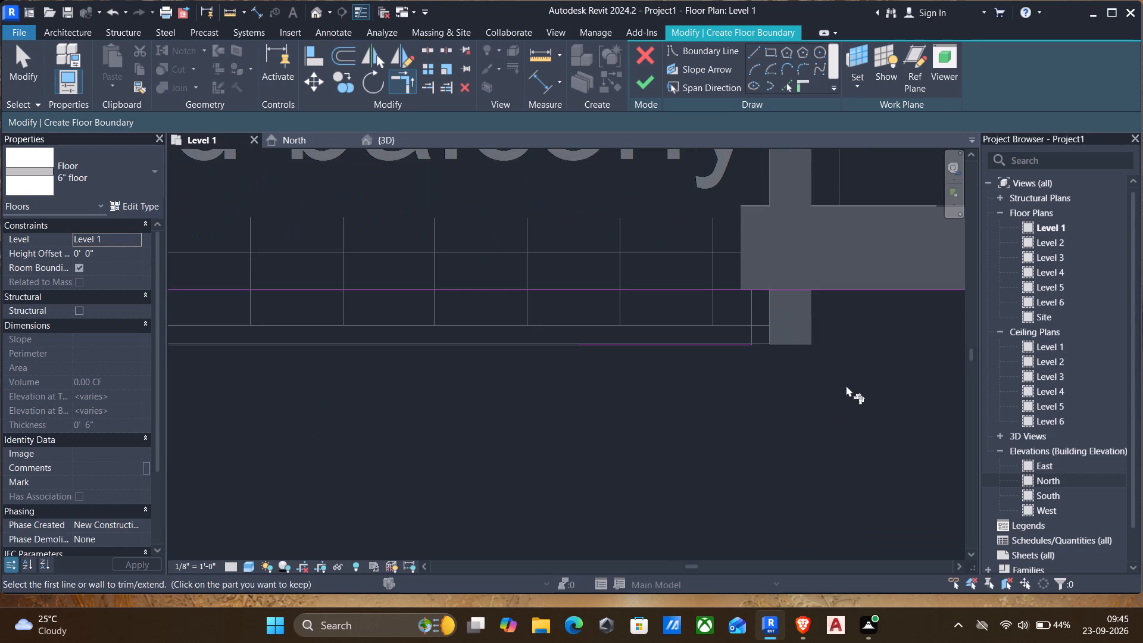
{"action": "scroll", "coordinate": [800, 298], "scroll_direction": "up", "scroll_amount": 3}
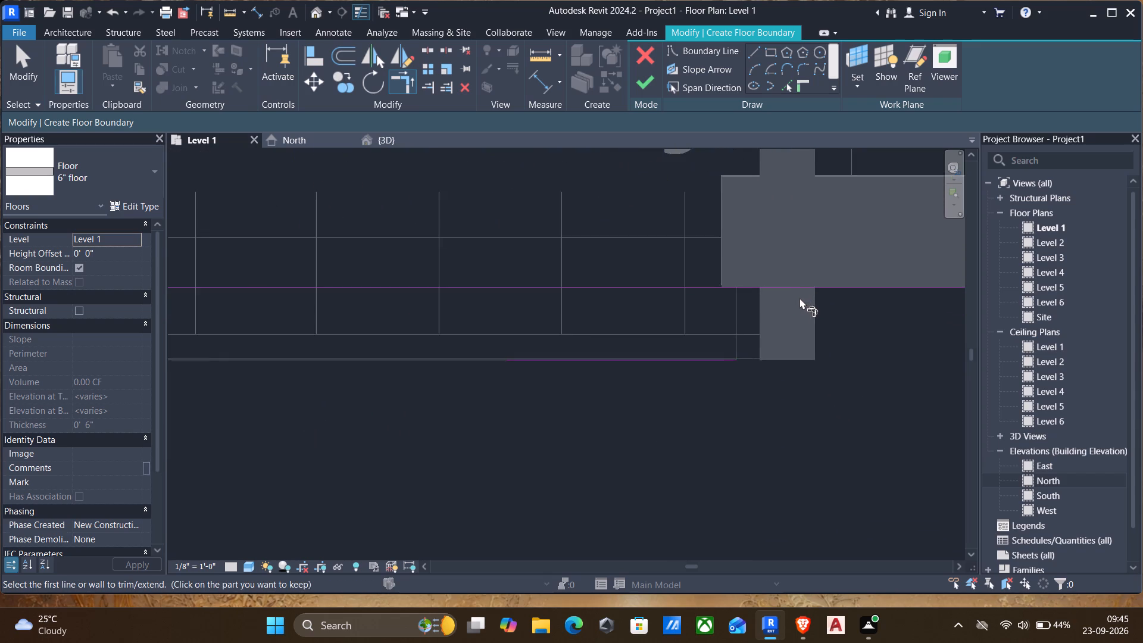
{"action": "key", "text": "Escape"}
{"action": "key", "text": "d"}
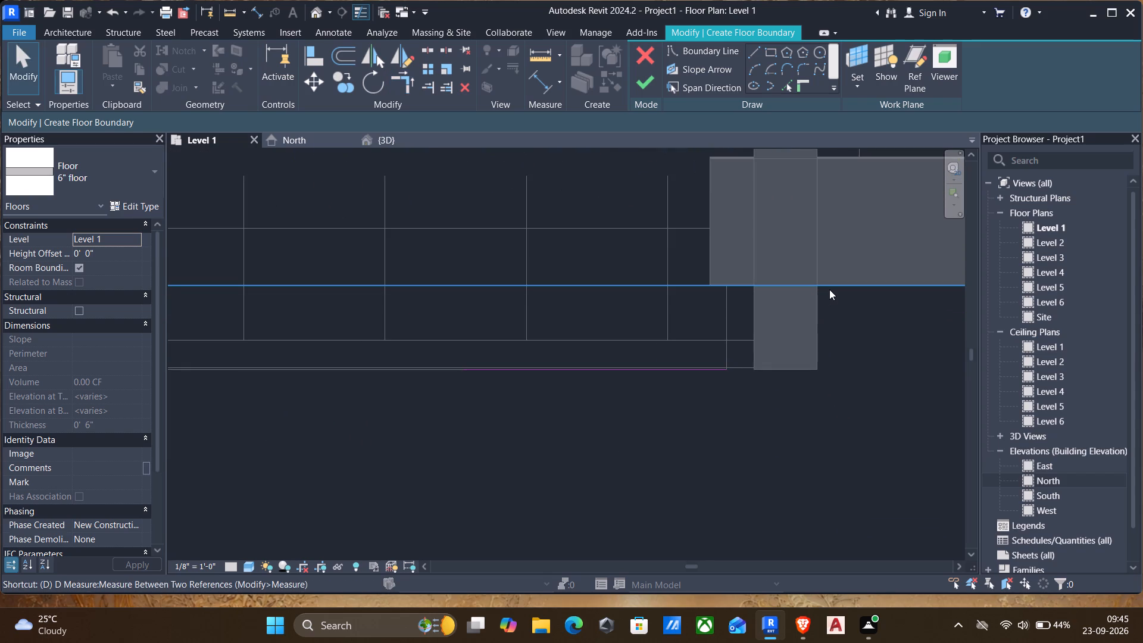
{"action": "key", "text": "Escape"}
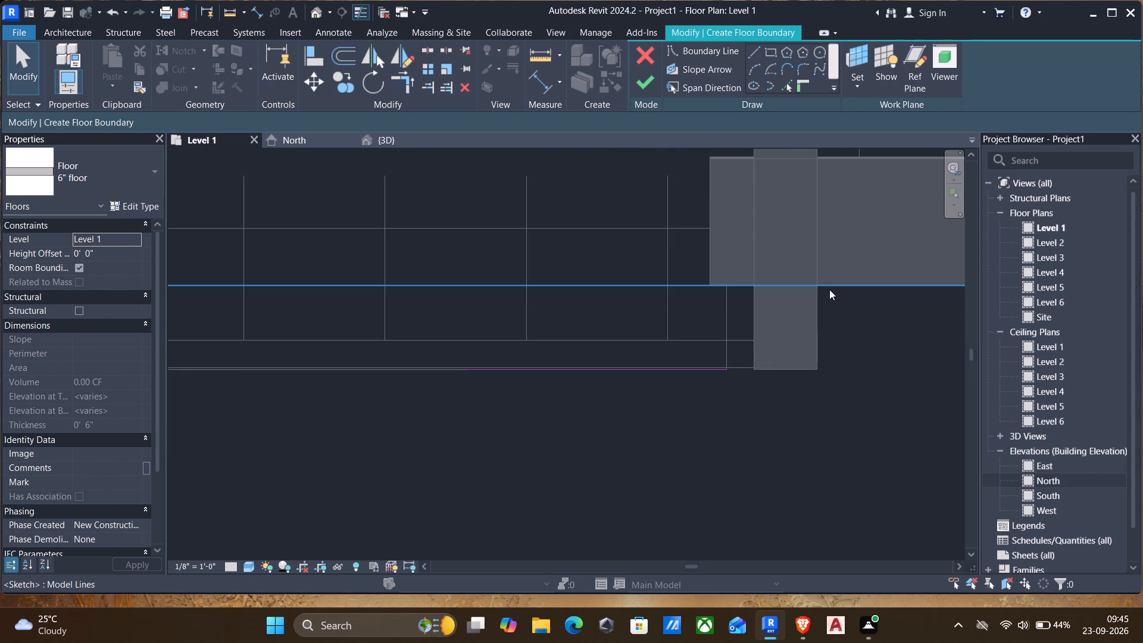
{"action": "type", "text": "sl"}
{"action": "scroll", "coordinate": [829, 289], "scroll_direction": "up", "scroll_amount": 4}
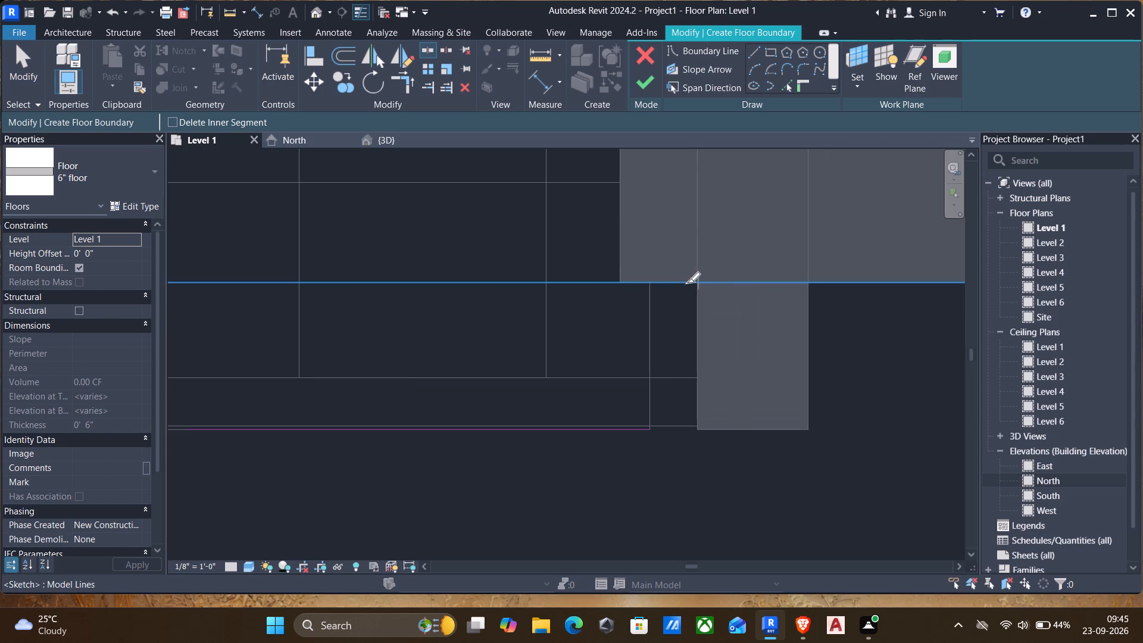
{"action": "left_click", "coordinate": [656, 282]}
{"action": "key", "text": "Escape"}
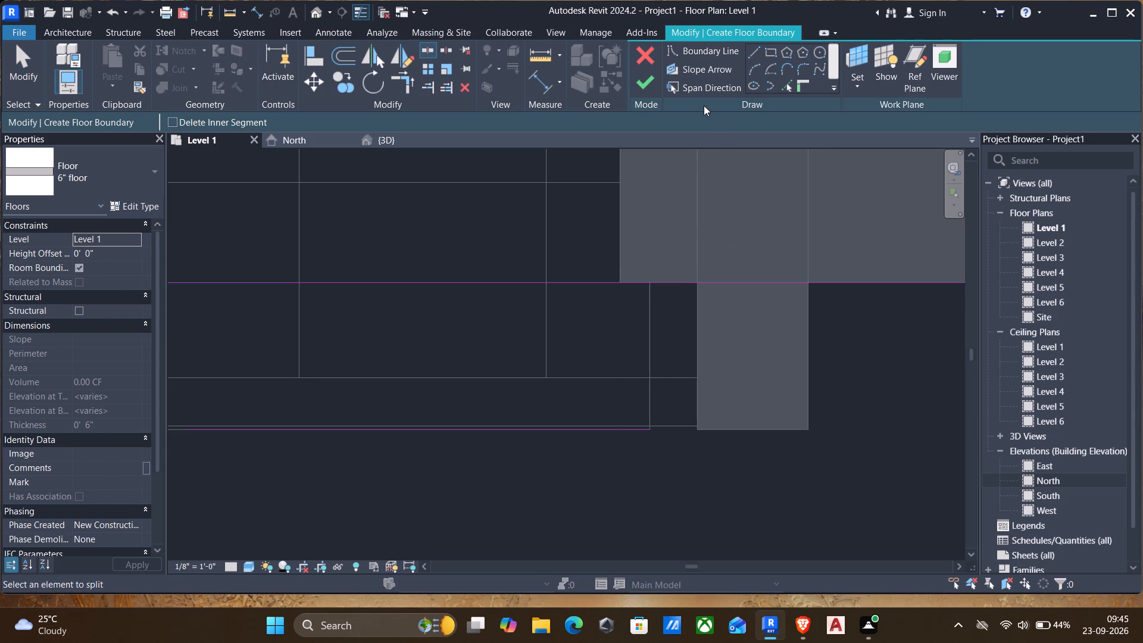
{"action": "key", "text": "Escape"}
Draw a short floor boundary line about 3 3/4" long along the outer face of that balcony-end 4.5" wall.
{"action": "left_click", "coordinate": [752, 55]}
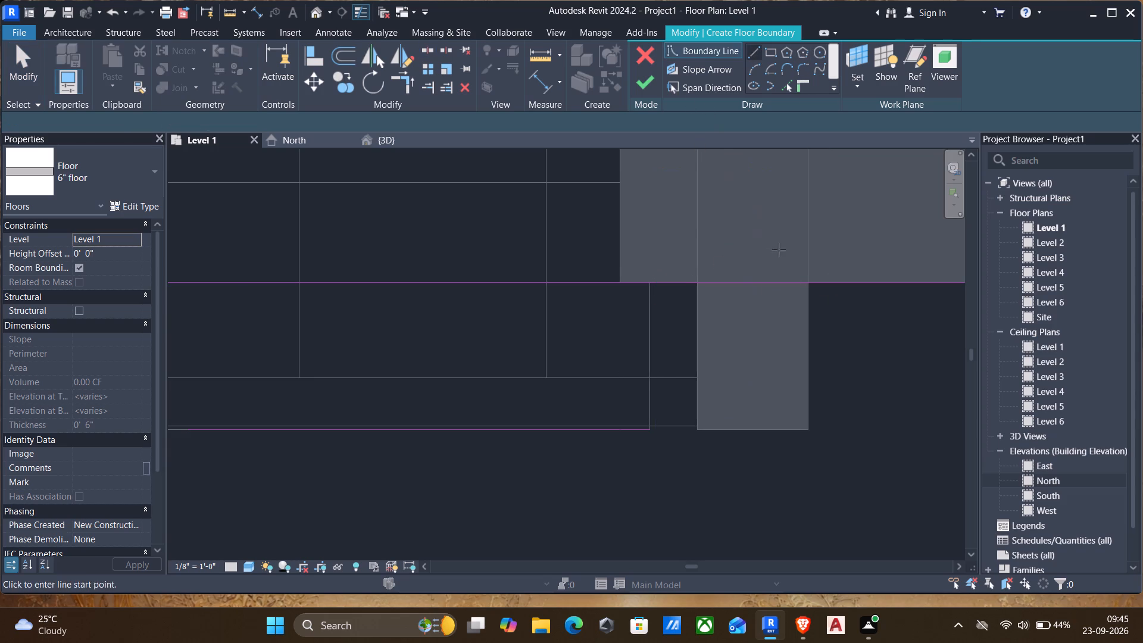
{"action": "left_click", "coordinate": [806, 314]}
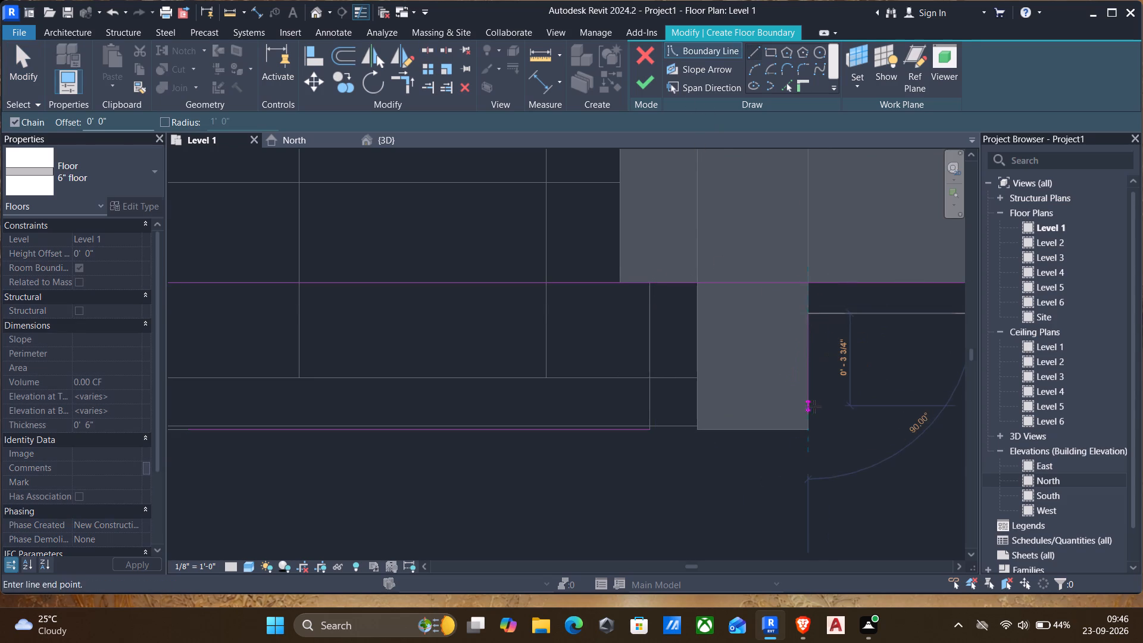
{"action": "left_click", "coordinate": [813, 408]}
{"action": "key", "text": "Escape"}
{"action": "key", "text": "Escape"}
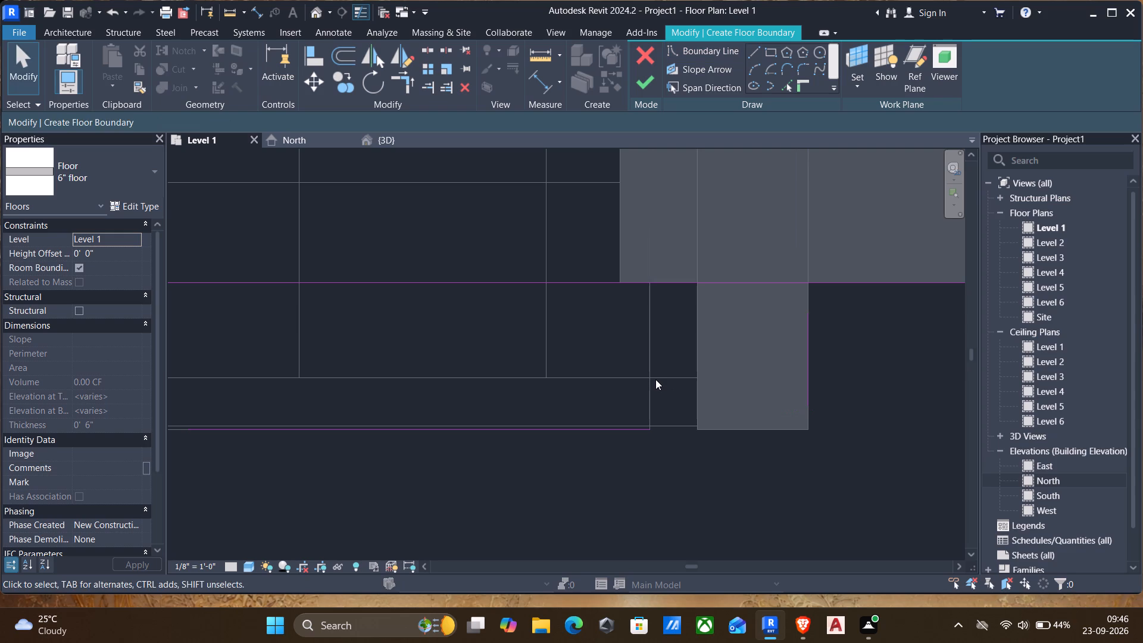
Trim/extend the long boundary line beyond the balcony to a corner with the short line on the wall's outer face.
{"action": "type", "text": "re"}
{"action": "key", "text": "Escape"}
{"action": "type", "text": "tr"}
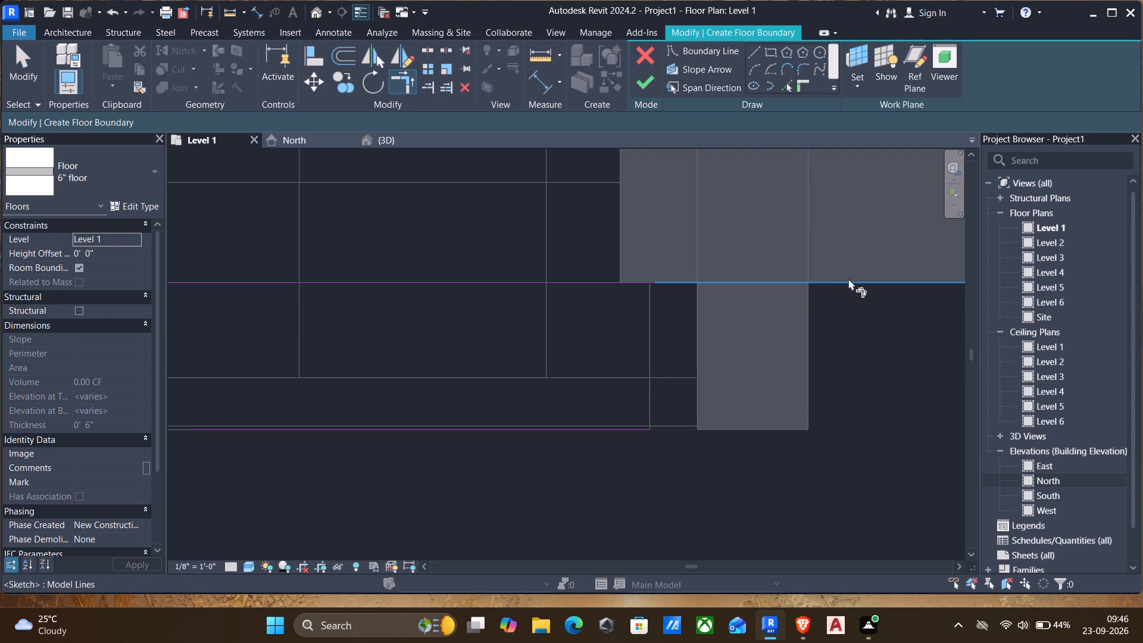
{"action": "left_click", "coordinate": [848, 279]}
{"action": "left_click", "coordinate": [811, 358]}
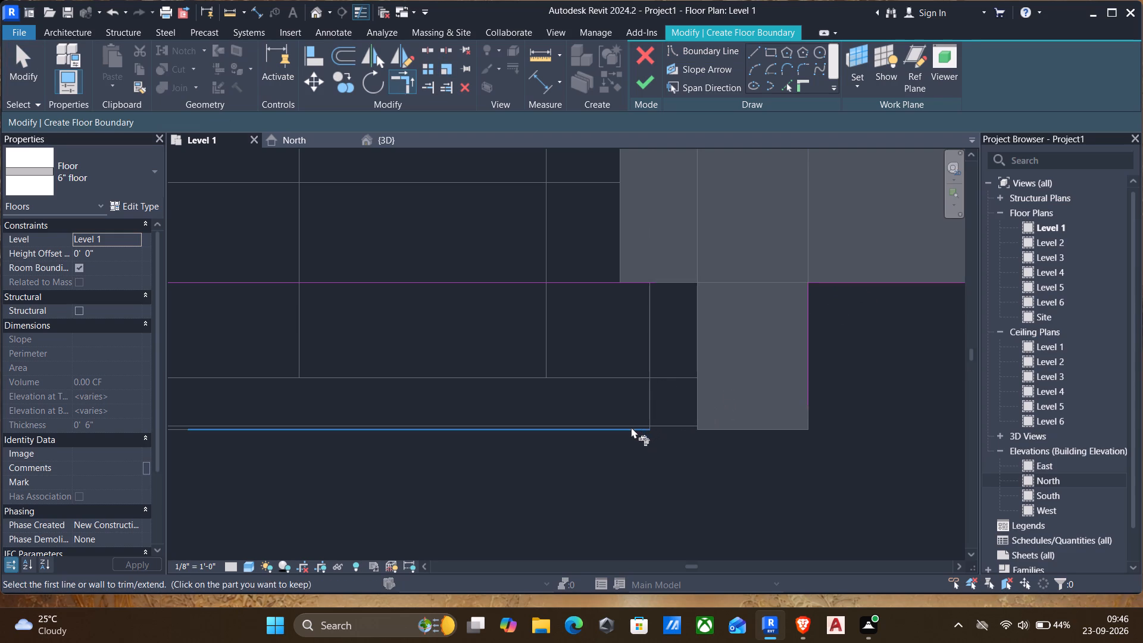
Trim/extend the balcony's outer-edge boundary line to a corner with the same short line on the wall's outer face.
{"action": "left_click", "coordinate": [630, 427]}
{"action": "left_click", "coordinate": [813, 352]}
Trim/extend the balcony's outer-edge boundary line to a corner with the short line on the open-duct-side 4.5" wall face.
{"action": "scroll", "coordinate": [773, 378], "scroll_direction": "down", "scroll_amount": 4}
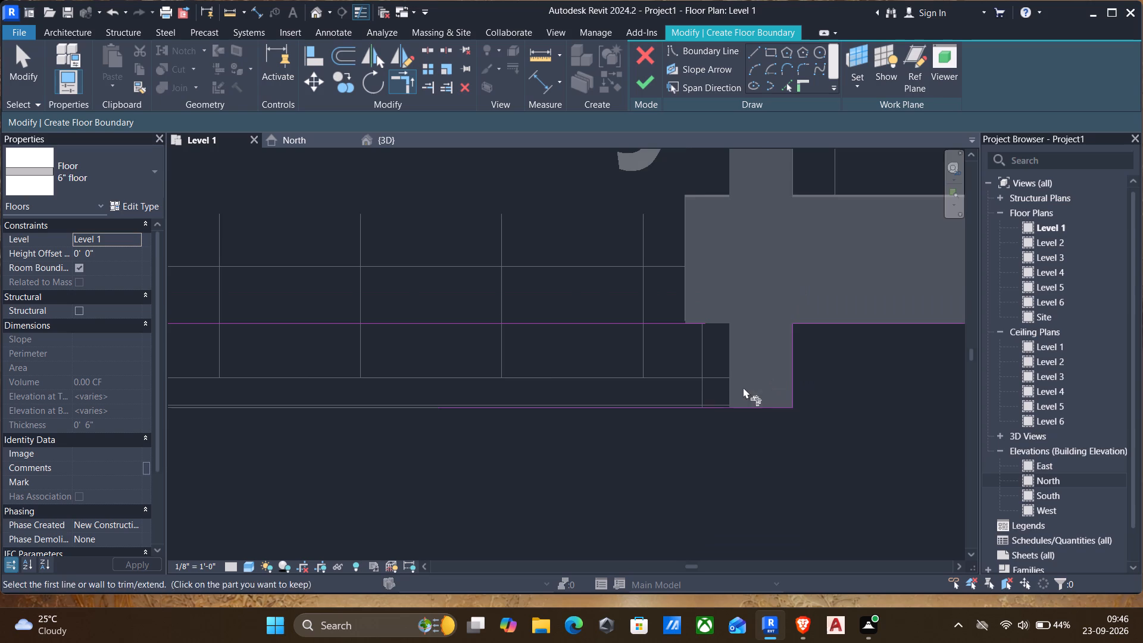
{"action": "middle_click_drag", "start_coordinate": [633, 416], "coordinate": [938, 319]}
{"action": "scroll", "coordinate": [923, 322], "scroll_direction": "down", "scroll_amount": 3}
{"action": "scroll", "coordinate": [622, 335], "scroll_direction": "down", "scroll_amount": 6}
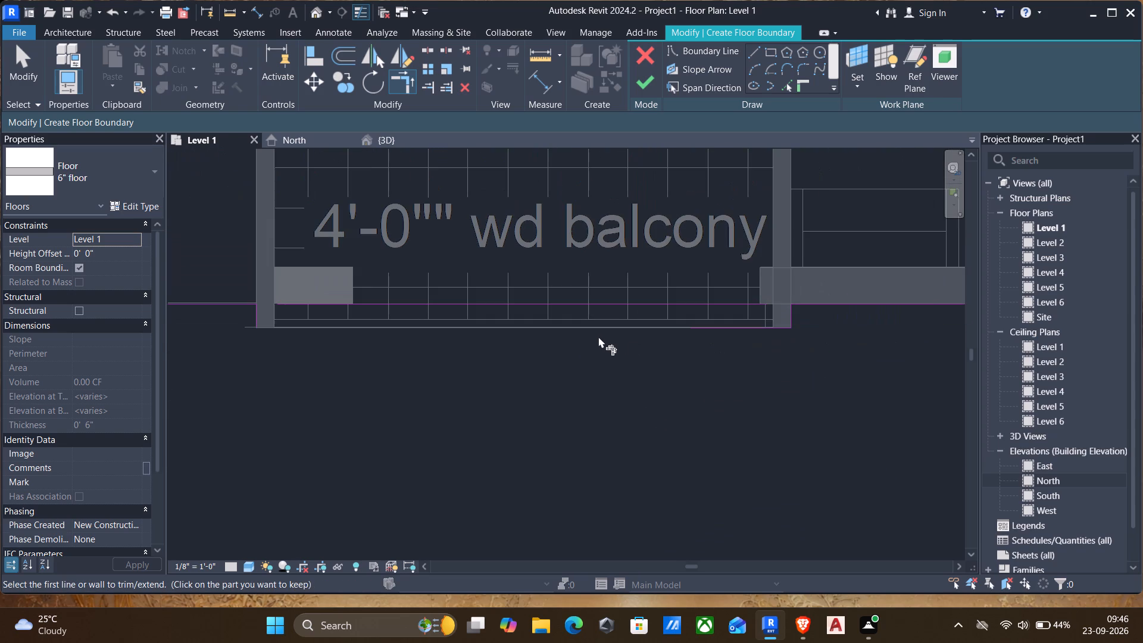
{"action": "middle_click", "coordinate": [598, 336]}
{"action": "left_click", "coordinate": [738, 323]}
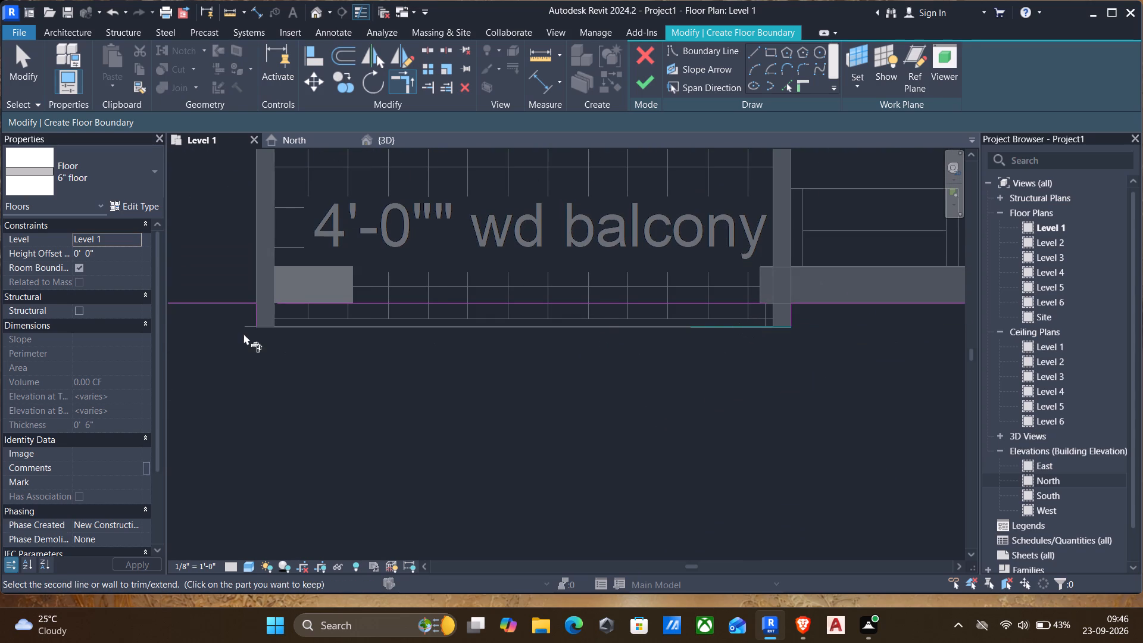
{"action": "left_click", "coordinate": [252, 316]}
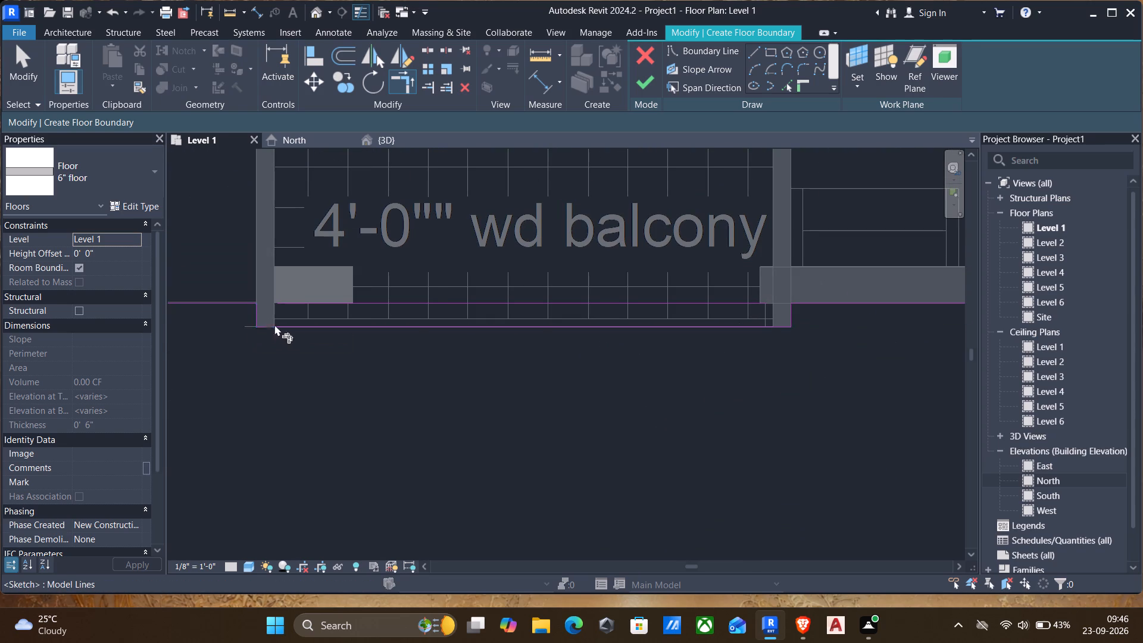
{"action": "key", "text": "Escape"}
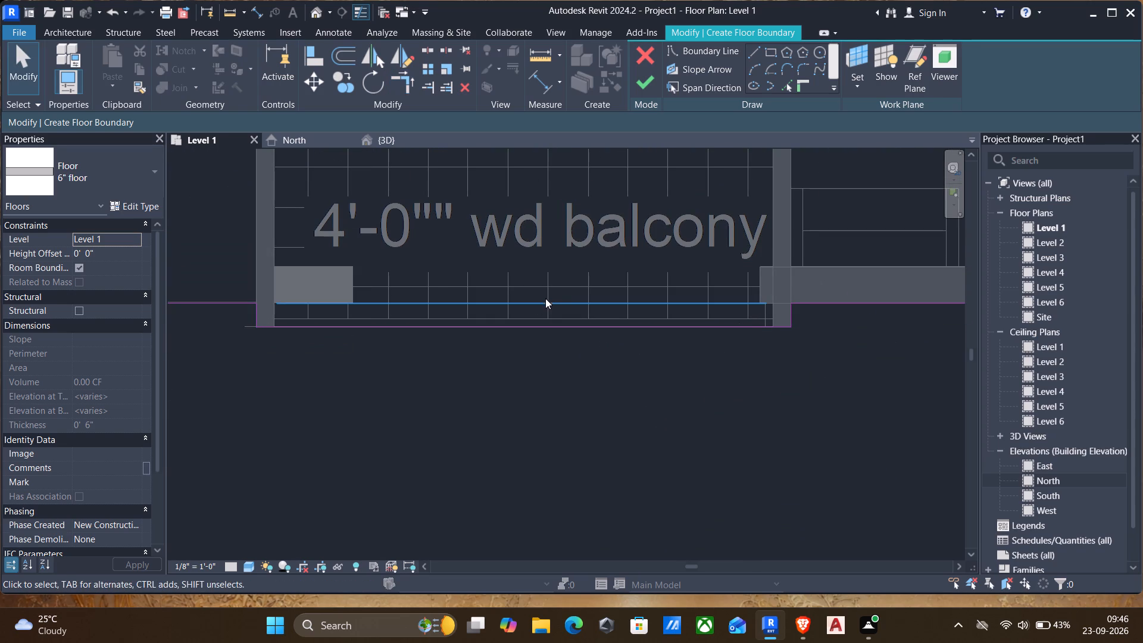
Delete the leftover boundary segment crossing the balcony just inside its outer edge.
{"action": "left_click", "coordinate": [545, 298]}
{"action": "key", "text": "Delete"}
Delete the stray long boundary line running parallel outside the outer 4.5" wall of the corner c.bed balcony.
{"action": "scroll", "coordinate": [542, 300], "scroll_direction": "down", "scroll_amount": 3}
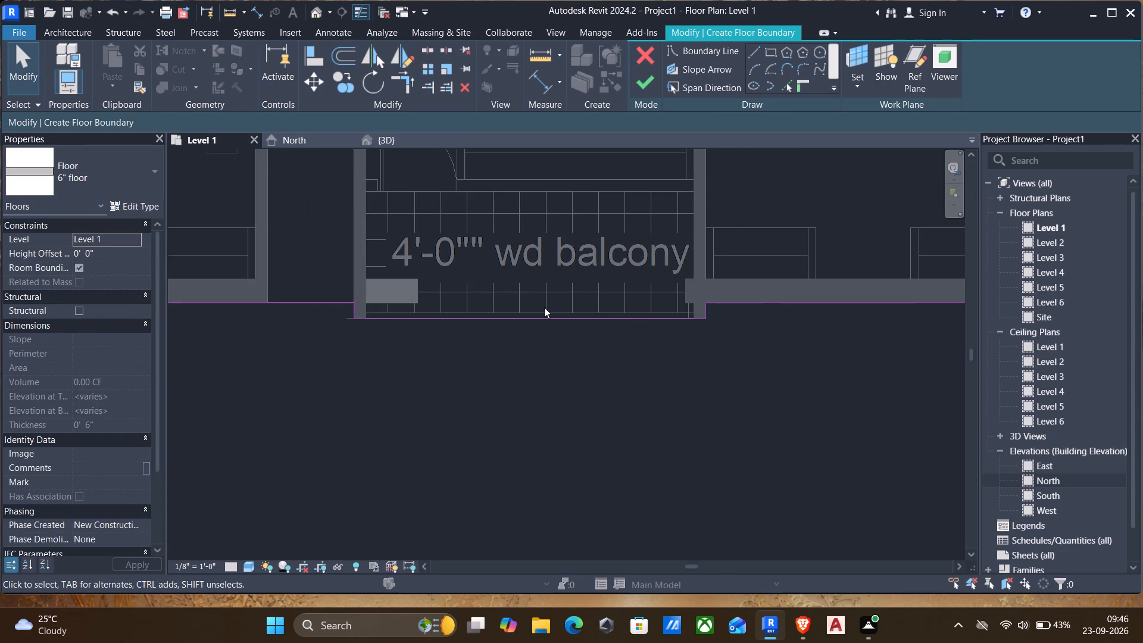
{"action": "middle_click_drag", "start_coordinate": [777, 317], "coordinate": [305, 305]}
{"action": "scroll", "coordinate": [423, 304], "scroll_direction": "down", "scroll_amount": 2}
{"action": "middle_click_drag", "start_coordinate": [424, 305], "coordinate": [825, 316]}
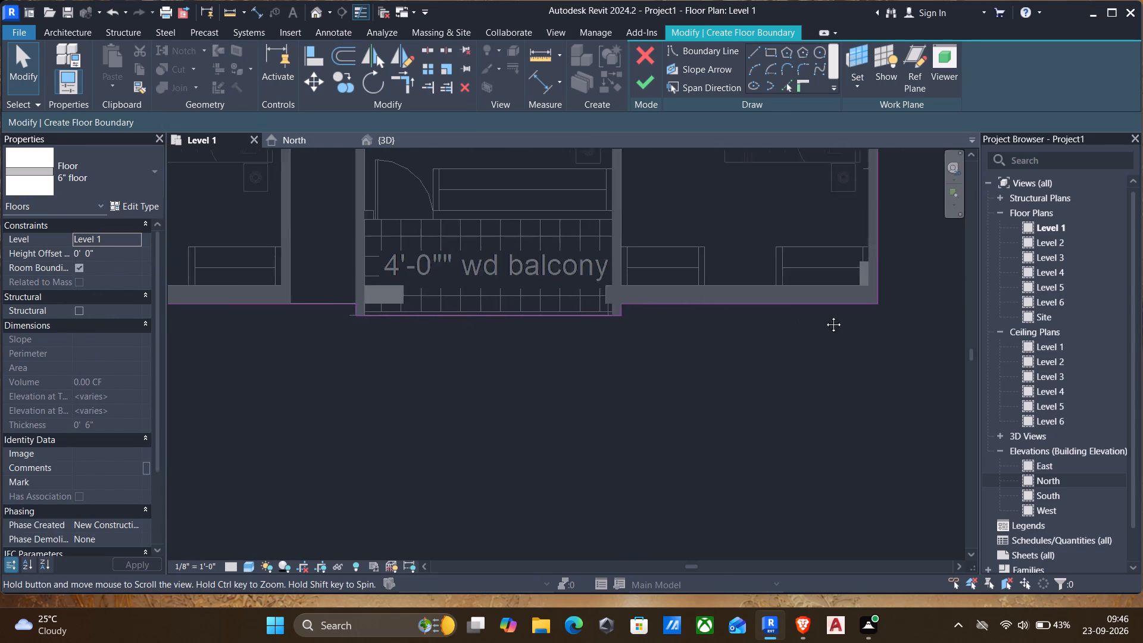
{"action": "middle_click_drag", "start_coordinate": [825, 316], "coordinate": [845, 316]}
{"action": "scroll", "coordinate": [364, 335], "scroll_direction": "up", "scroll_amount": 5}
{"action": "middle_click_drag", "start_coordinate": [338, 333], "coordinate": [723, 342]}
{"action": "scroll", "coordinate": [680, 343], "scroll_direction": "down", "scroll_amount": 4}
{"action": "middle_click_drag", "start_coordinate": [557, 345], "coordinate": [723, 339]}
{"action": "scroll", "coordinate": [618, 342], "scroll_direction": "up", "scroll_amount": 1}
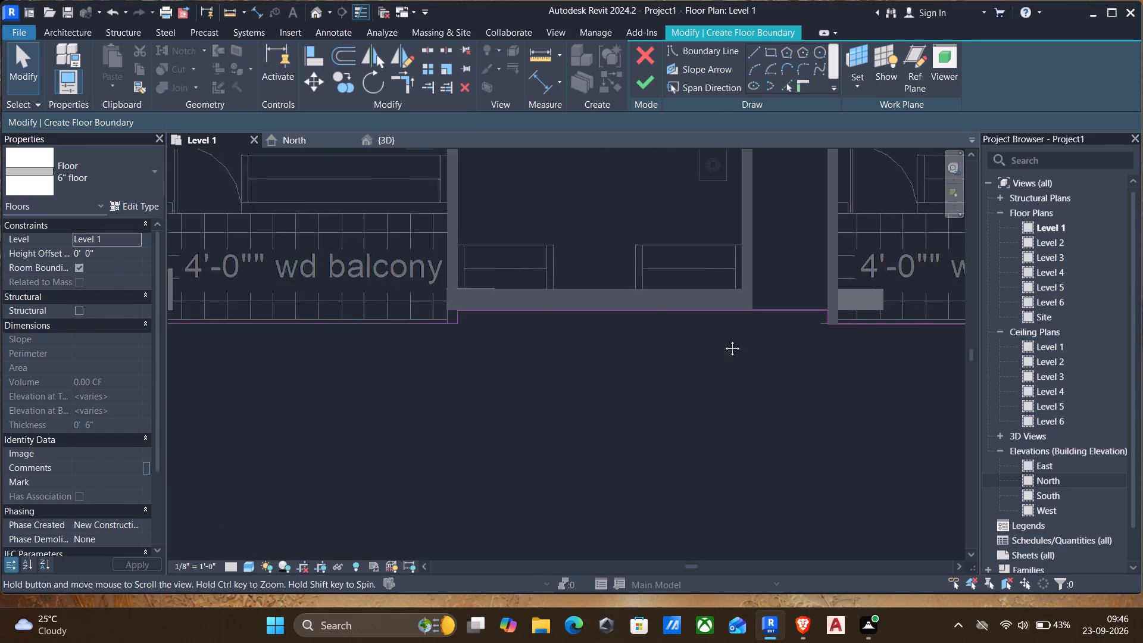
{"action": "middle_click_drag", "start_coordinate": [723, 339], "coordinate": [864, 345]}
{"action": "scroll", "coordinate": [683, 294], "scroll_direction": "up", "scroll_amount": 3}
{"action": "scroll", "coordinate": [338, 342], "scroll_direction": "down", "scroll_amount": 3}
{"action": "middle_click_drag", "start_coordinate": [338, 342], "coordinate": [663, 400]}
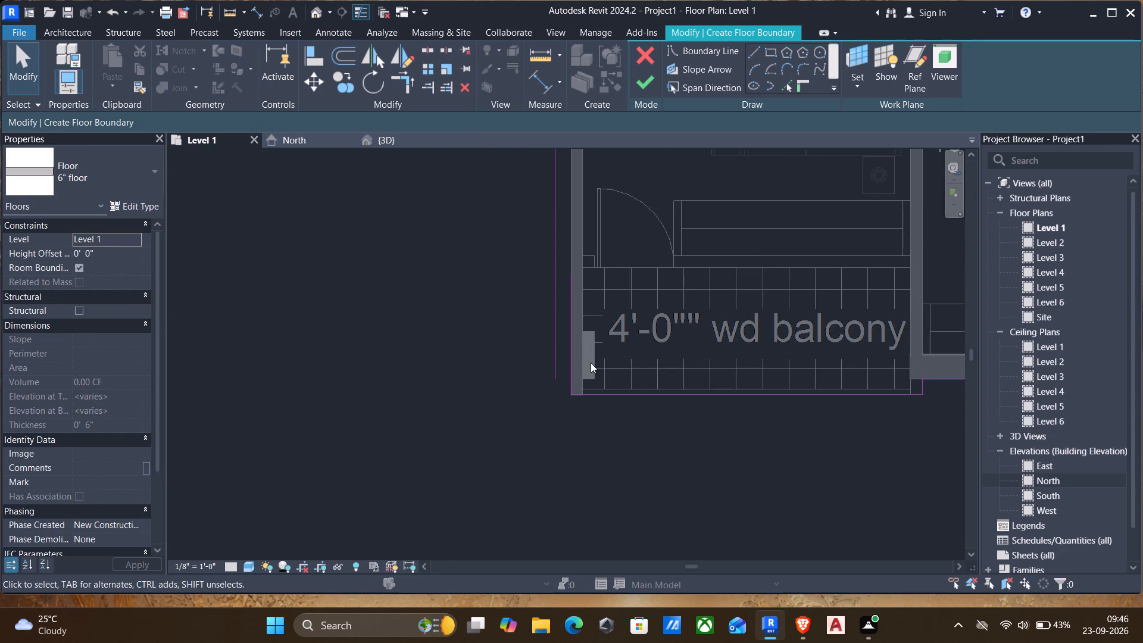
{"action": "scroll", "coordinate": [591, 363], "scroll_direction": "up", "scroll_amount": 5}
{"action": "scroll", "coordinate": [573, 369], "scroll_direction": "down", "scroll_amount": 2}
{"action": "left_click", "coordinate": [530, 376]}
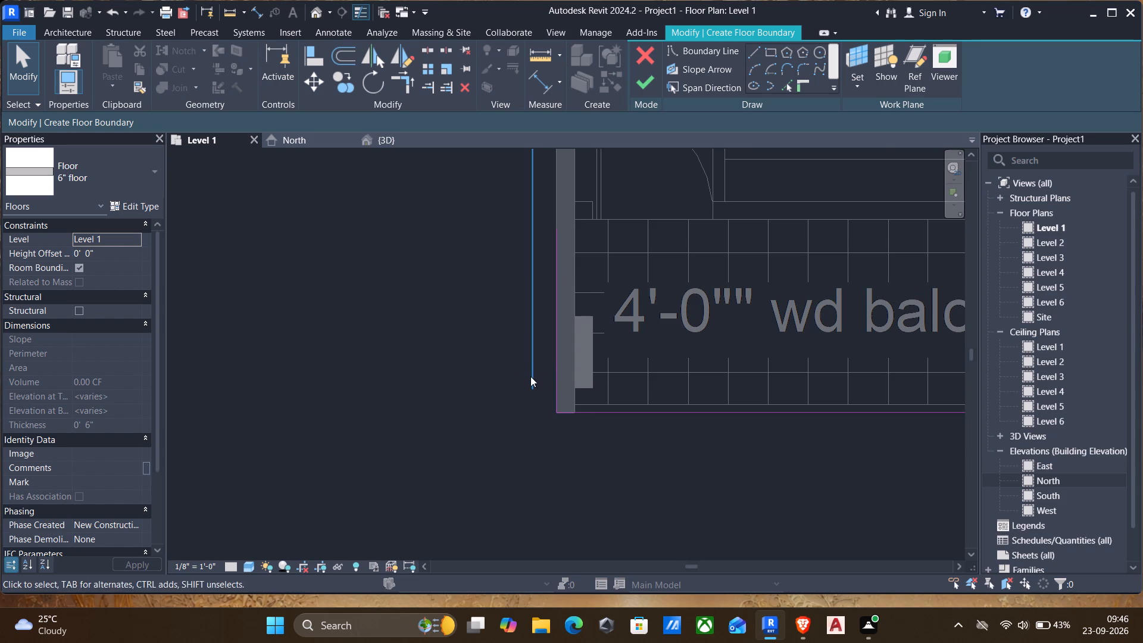
{"action": "key", "text": "Delete"}
Draw a floor boundary line about 3'-2" long on the outer edge beside the 12'6"x10'10½" c.bed balcony in flat 3.
{"action": "scroll", "coordinate": [532, 366], "scroll_direction": "down", "scroll_amount": 4}
{"action": "middle_click_drag", "start_coordinate": [370, 266], "coordinate": [434, 445]}
{"action": "scroll", "coordinate": [435, 446], "scroll_direction": "up", "scroll_amount": 1}
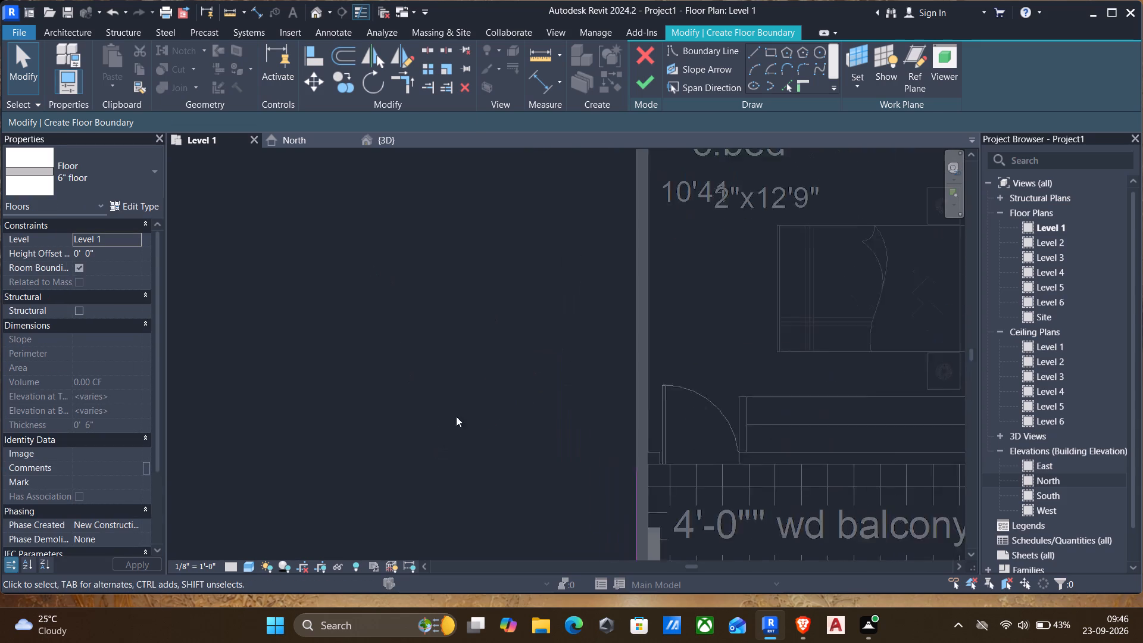
{"action": "scroll", "coordinate": [460, 410], "scroll_direction": "down", "scroll_amount": 3}
{"action": "middle_click_drag", "start_coordinate": [546, 222], "coordinate": [635, 388]}
{"action": "scroll", "coordinate": [666, 304], "scroll_direction": "down", "scroll_amount": 3}
{"action": "middle_click_drag", "start_coordinate": [663, 288], "coordinate": [673, 459]}
{"action": "middle_click_drag", "start_coordinate": [684, 273], "coordinate": [701, 455]}
{"action": "scroll", "coordinate": [703, 437], "scroll_direction": "up", "scroll_amount": 1}
{"action": "scroll", "coordinate": [713, 361], "scroll_direction": "down", "scroll_amount": 4}
{"action": "middle_click_drag", "start_coordinate": [702, 299], "coordinate": [692, 429]}
{"action": "scroll", "coordinate": [691, 157], "scroll_direction": "up", "scroll_amount": 4}
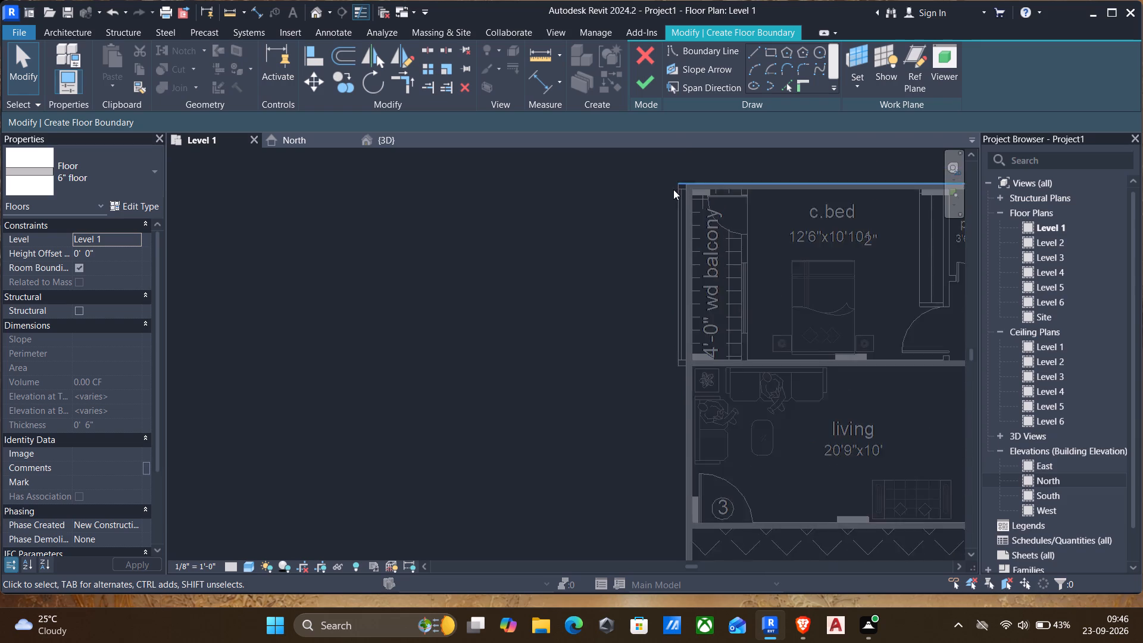
{"action": "scroll", "coordinate": [673, 190], "scroll_direction": "up", "scroll_amount": 5}
{"action": "left_click", "coordinate": [752, 51]}
{"action": "scroll", "coordinate": [660, 186], "scroll_direction": "up", "scroll_amount": 5}
{"action": "left_click", "coordinate": [705, 208]}
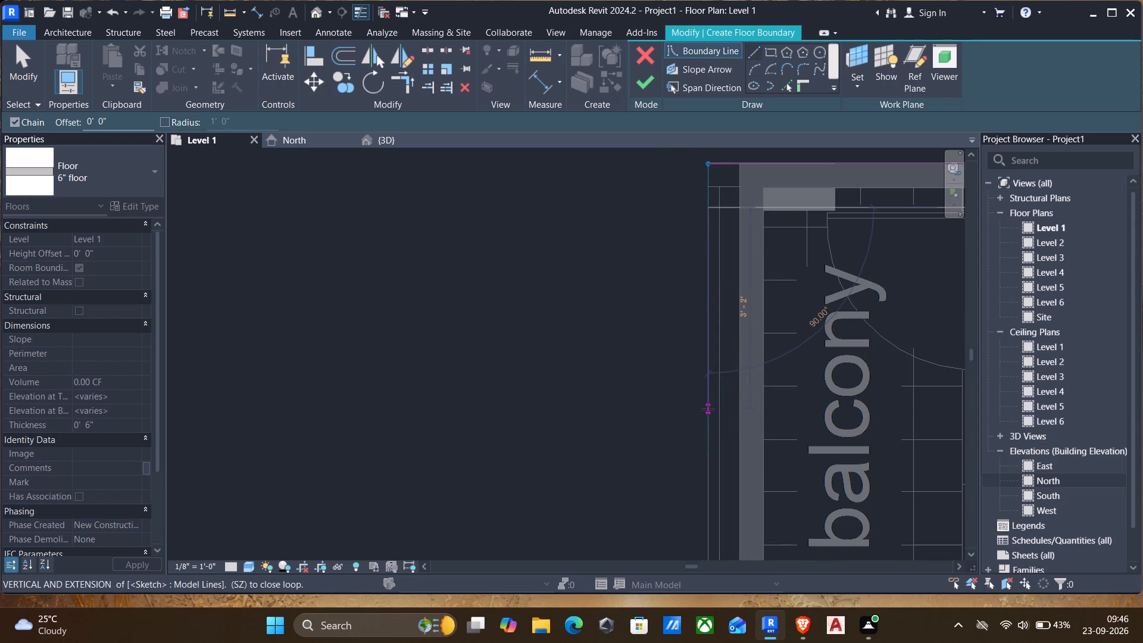
{"action": "left_click", "coordinate": [707, 410]}
{"action": "key", "text": "Escape"}
Draw a short boundary line about 2" long on the plan's projecting edge at the living-room end of flat 3's c.bed balcony.
{"action": "scroll", "coordinate": [708, 410], "scroll_direction": "down", "scroll_amount": 3}
{"action": "middle_click_drag", "start_coordinate": [605, 430], "coordinate": [483, 299]}
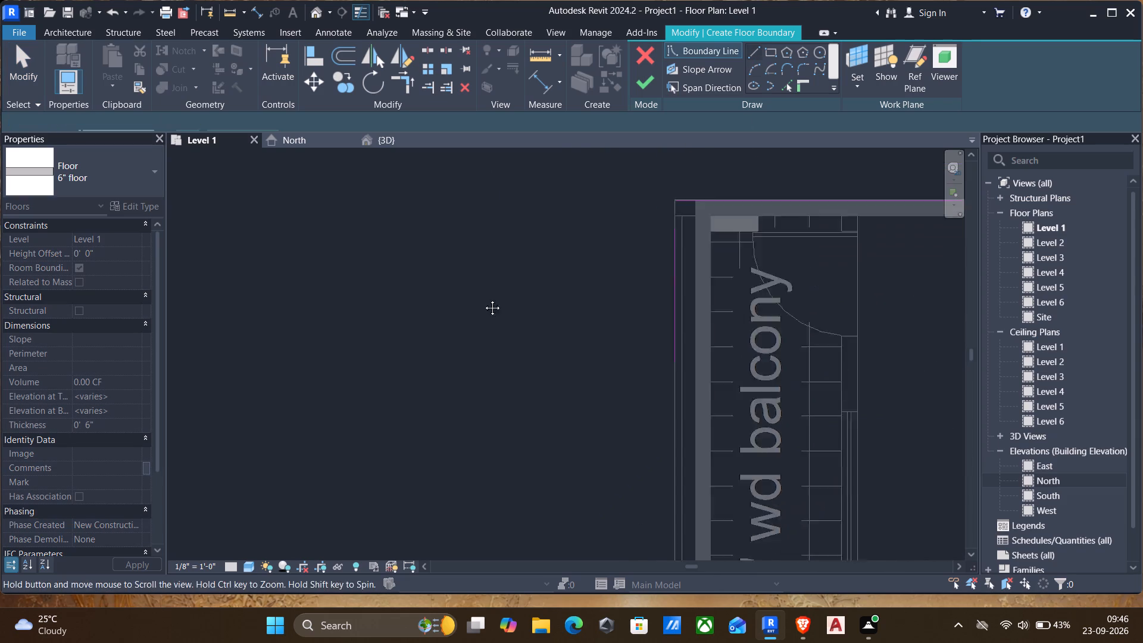
{"action": "middle_click_drag", "start_coordinate": [483, 299], "coordinate": [455, 274]}
{"action": "middle_click_drag", "start_coordinate": [440, 439], "coordinate": [406, 195]}
{"action": "scroll", "coordinate": [405, 192], "scroll_direction": "up", "scroll_amount": 1}
{"action": "scroll", "coordinate": [408, 326], "scroll_direction": "down", "scroll_amount": 1}
{"action": "scroll", "coordinate": [581, 374], "scroll_direction": "up", "scroll_amount": 3}
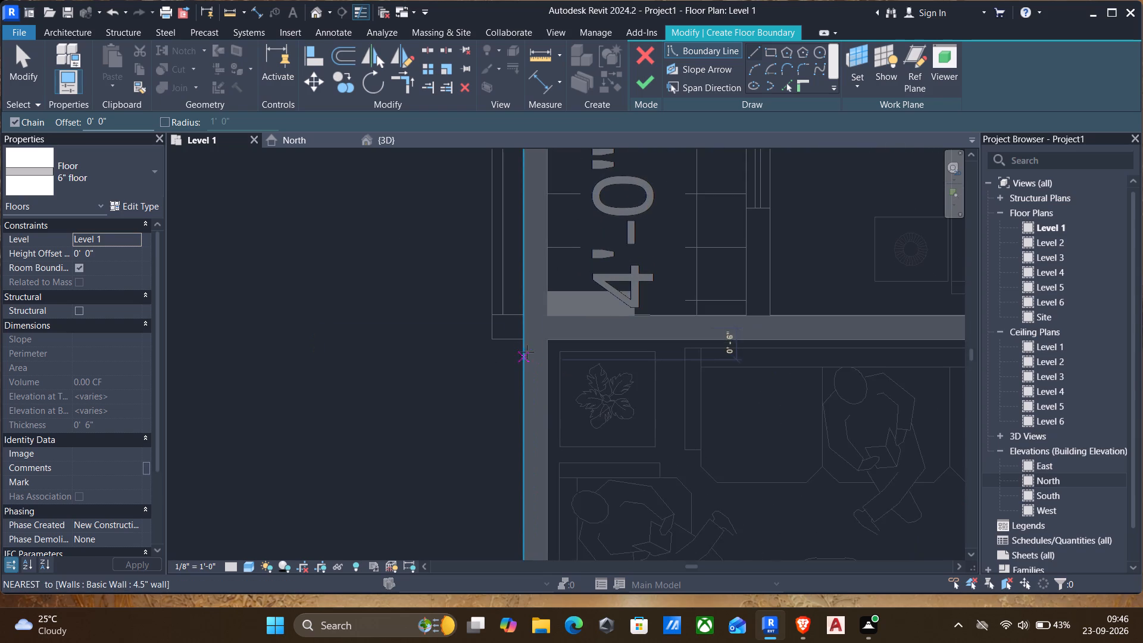
{"action": "scroll", "coordinate": [523, 344], "scroll_direction": "up", "scroll_amount": 4}
{"action": "left_click", "coordinate": [510, 341]}
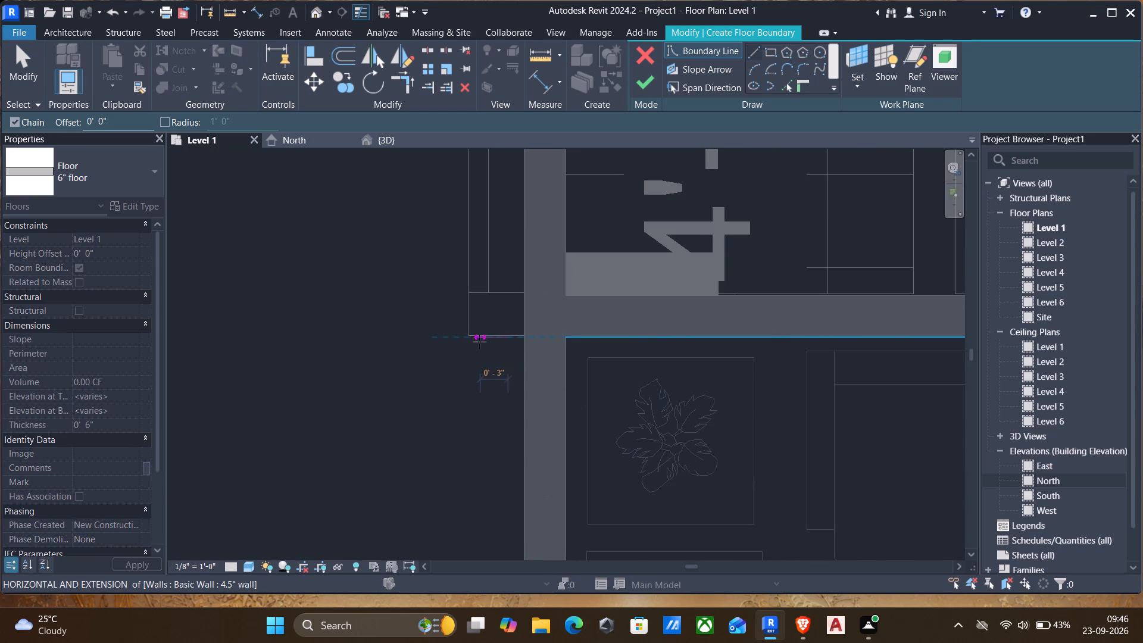
{"action": "scroll", "coordinate": [479, 342], "scroll_direction": "up", "scroll_amount": 8}
{"action": "key", "text": "Escape"}
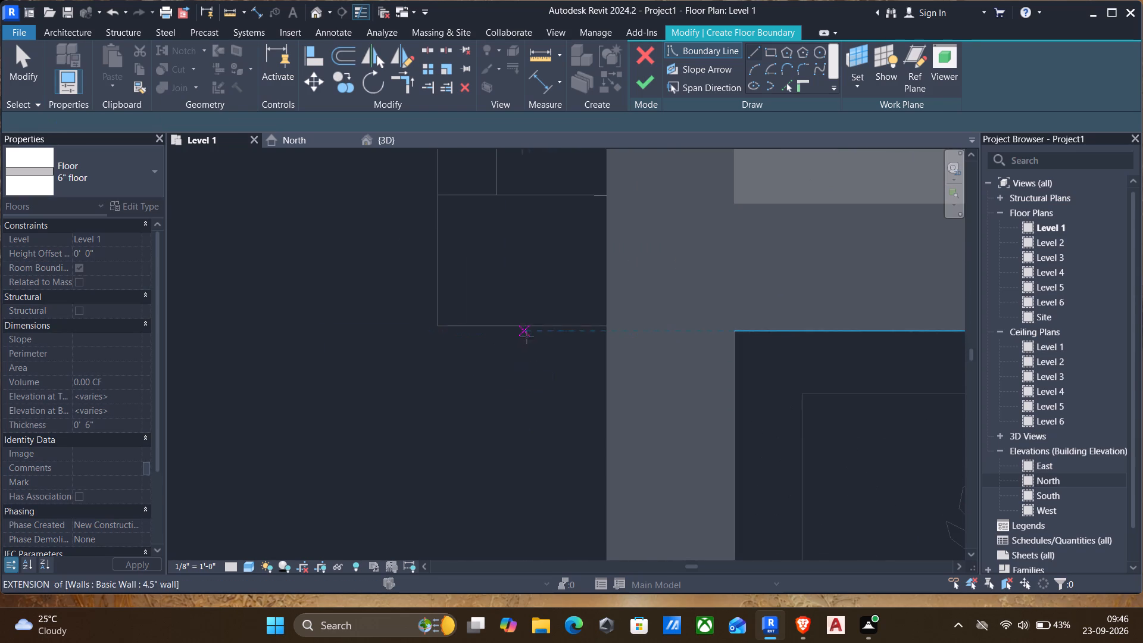
{"action": "scroll", "coordinate": [527, 337], "scroll_direction": "up", "scroll_amount": 4}
{"action": "left_click", "coordinate": [599, 319]}
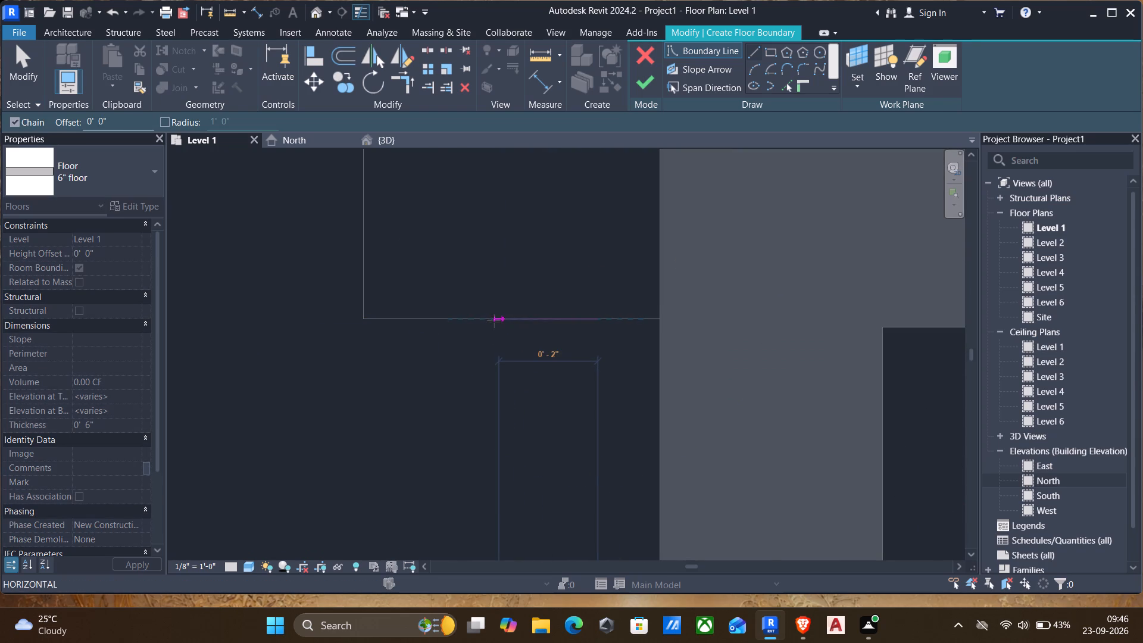
{"action": "left_click", "coordinate": [494, 321]}
{"action": "key", "text": "Escape"}
{"action": "scroll", "coordinate": [495, 325], "scroll_direction": "down", "scroll_amount": 6}
{"action": "key", "text": "Escape"}
Trim the short boundary line at the living-room end and flat 3's c.bed balcony outer edge line to a corner.
{"action": "type", "text": "tr"}
{"action": "scroll", "coordinate": [507, 341], "scroll_direction": "down", "scroll_amount": 4}
{"action": "middle_click_drag", "start_coordinate": [449, 271], "coordinate": [445, 332]}
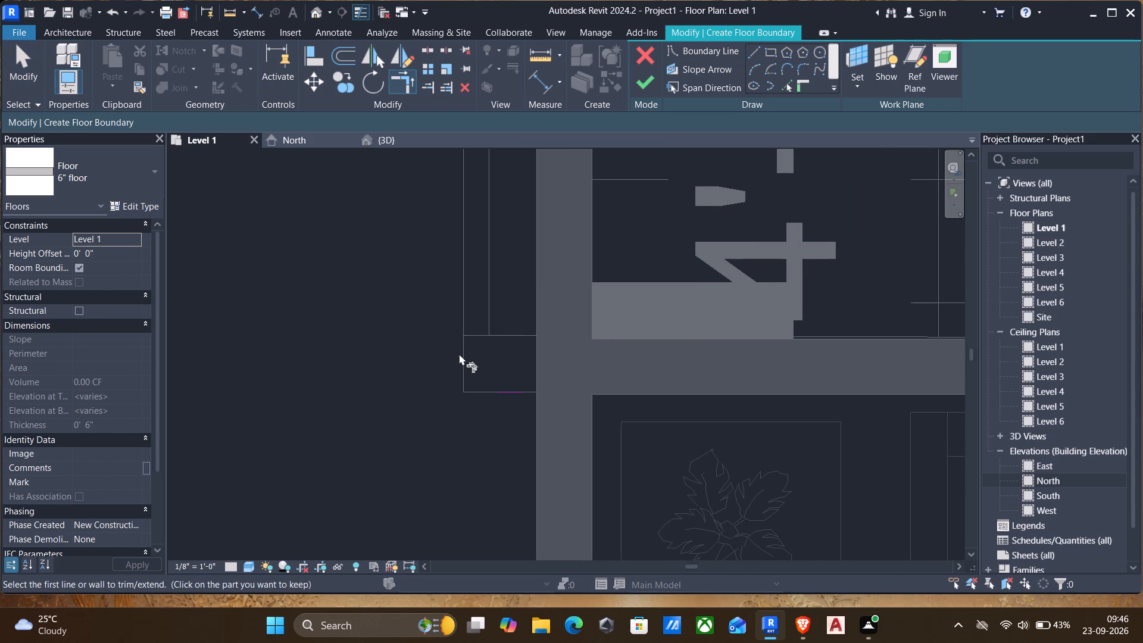
{"action": "left_click", "coordinate": [505, 392]}
{"action": "scroll", "coordinate": [482, 385], "scroll_direction": "down", "scroll_amount": 3}
{"action": "middle_click_drag", "start_coordinate": [379, 296], "coordinate": [438, 444]}
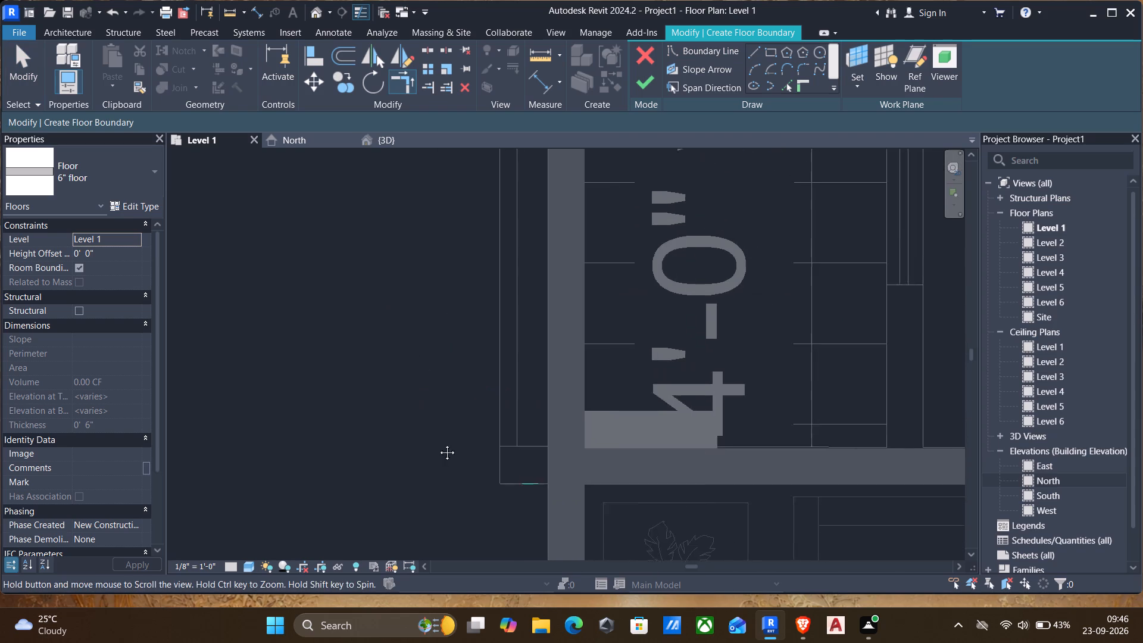
{"action": "middle_click_drag", "start_coordinate": [438, 444], "coordinate": [440, 454]}
{"action": "scroll", "coordinate": [468, 367], "scroll_direction": "down", "scroll_amount": 3}
{"action": "middle_click_drag", "start_coordinate": [454, 269], "coordinate": [479, 473]}
{"action": "scroll", "coordinate": [511, 230], "scroll_direction": "down", "scroll_amount": 1}
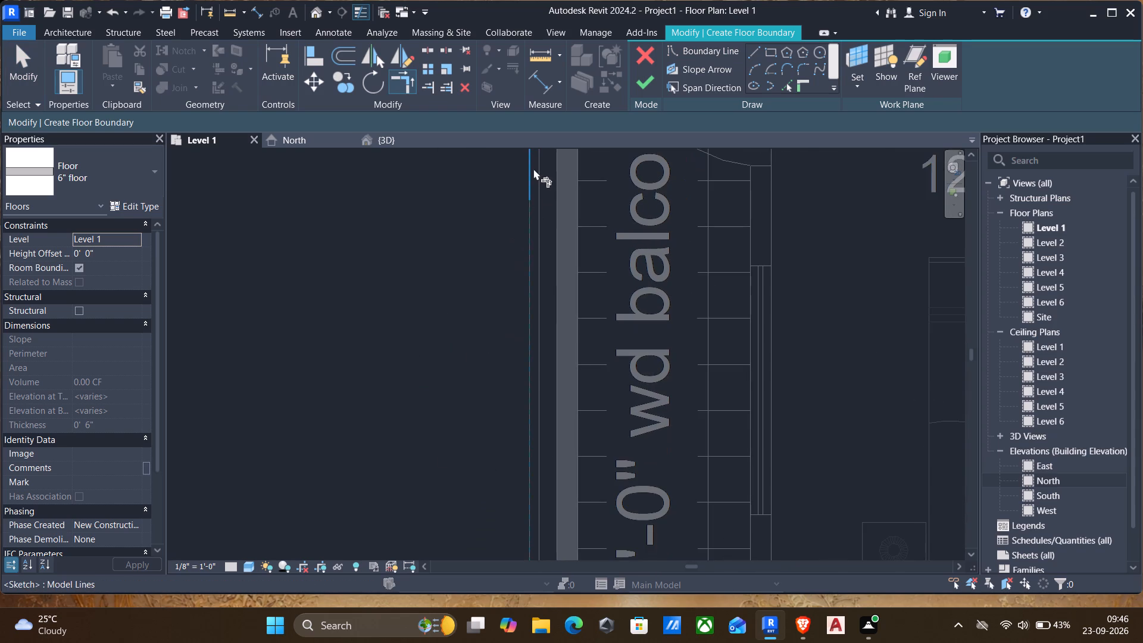
{"action": "left_click", "coordinate": [533, 168]}
Trim the c.bed balcony's outer edge line and the boundary line along the wall above the 12'6"x10'10½" c.bed to a corner.
{"action": "scroll", "coordinate": [508, 210], "scroll_direction": "down", "scroll_amount": 3}
{"action": "middle_click_drag", "start_coordinate": [428, 352], "coordinate": [430, 225]}
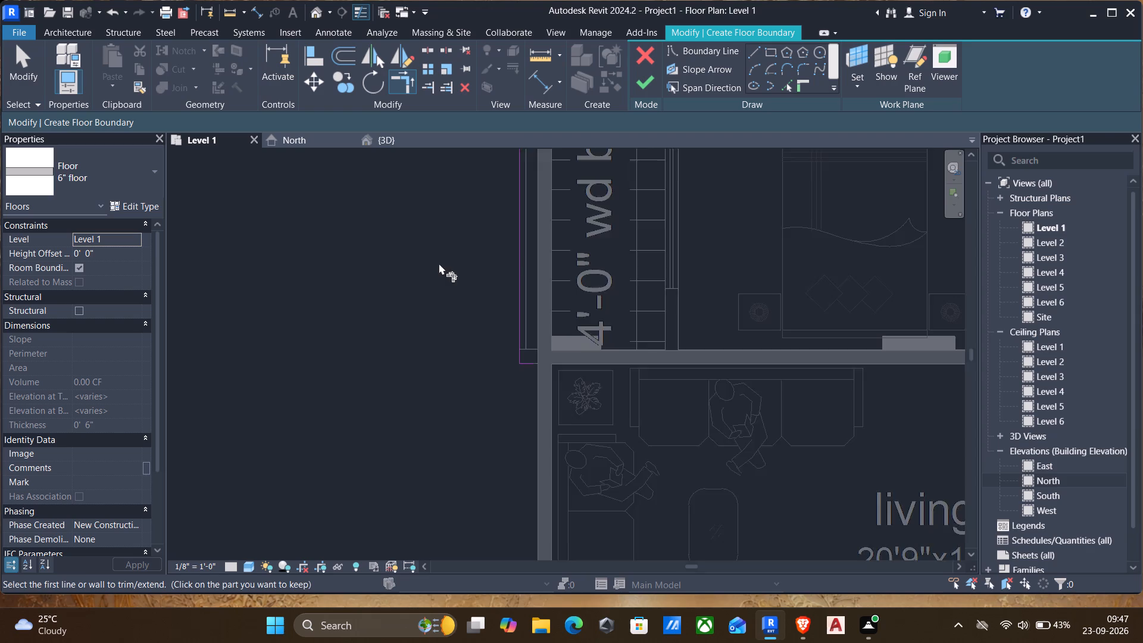
{"action": "scroll", "coordinate": [439, 263], "scroll_direction": "down", "scroll_amount": 2}
{"action": "middle_click_drag", "start_coordinate": [435, 256], "coordinate": [478, 610]}
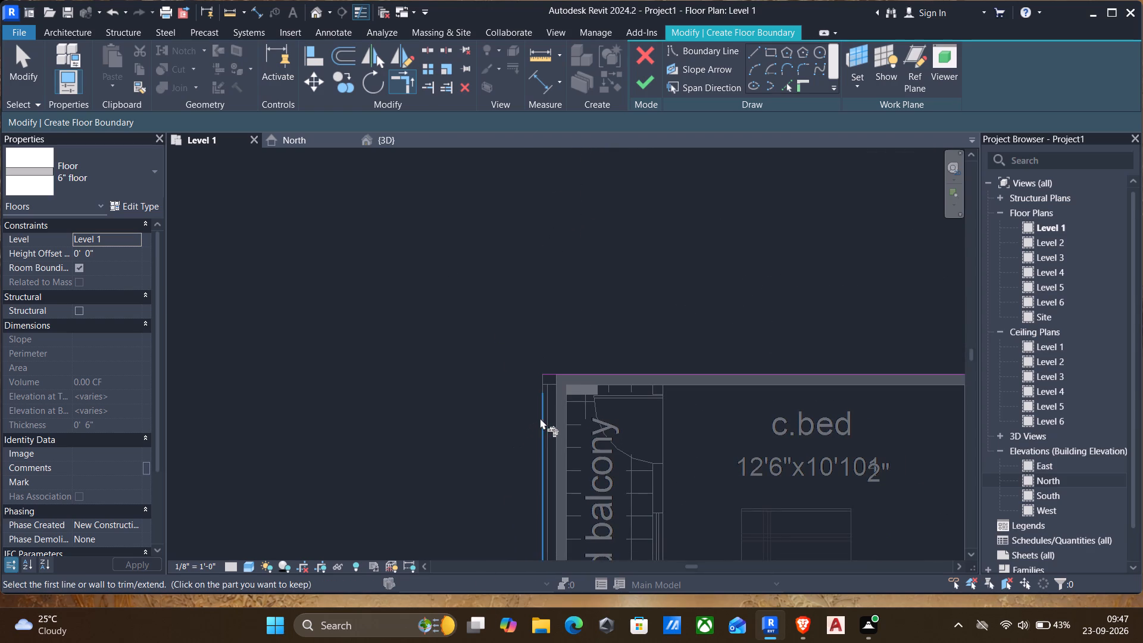
{"action": "left_click", "coordinate": [540, 418]}
{"action": "left_click", "coordinate": [573, 371]}
Trim the short boundary line at the living-room end to meet the long boundary line running down to the corner 4'-0" wd balcony.
{"action": "scroll", "coordinate": [539, 377], "scroll_direction": "down", "scroll_amount": 4}
{"action": "middle_click_drag", "start_coordinate": [498, 420], "coordinate": [463, 229]}
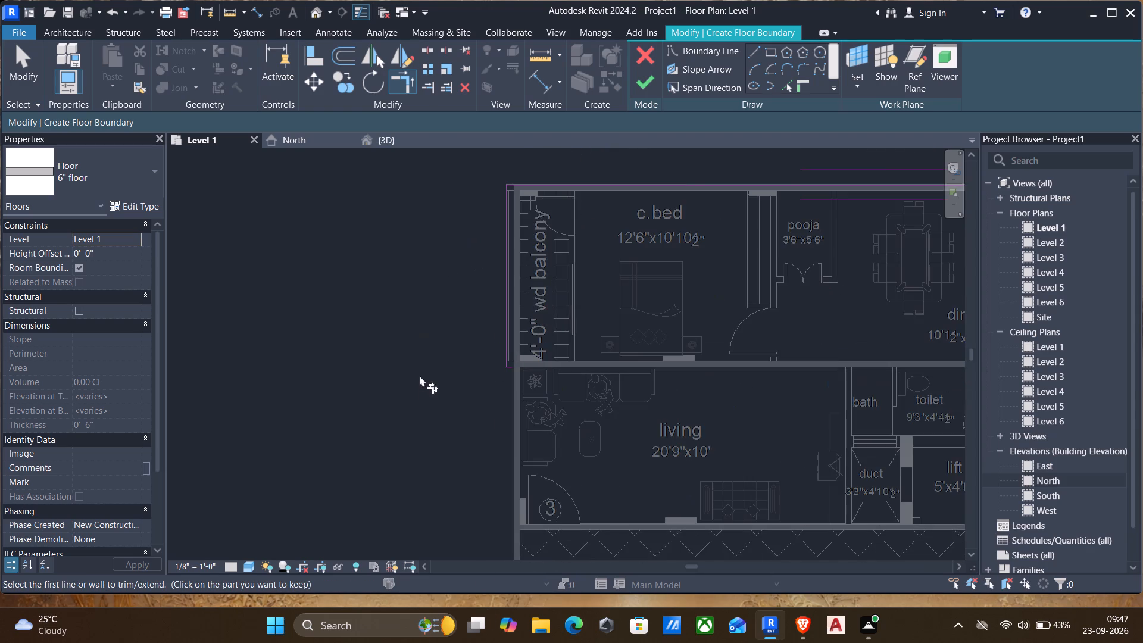
{"action": "scroll", "coordinate": [460, 384], "scroll_direction": "up", "scroll_amount": 4}
{"action": "left_click", "coordinate": [544, 353]}
{"action": "scroll", "coordinate": [523, 370], "scroll_direction": "down", "scroll_amount": 4}
{"action": "middle_click_drag", "start_coordinate": [508, 460], "coordinate": [507, 332]}
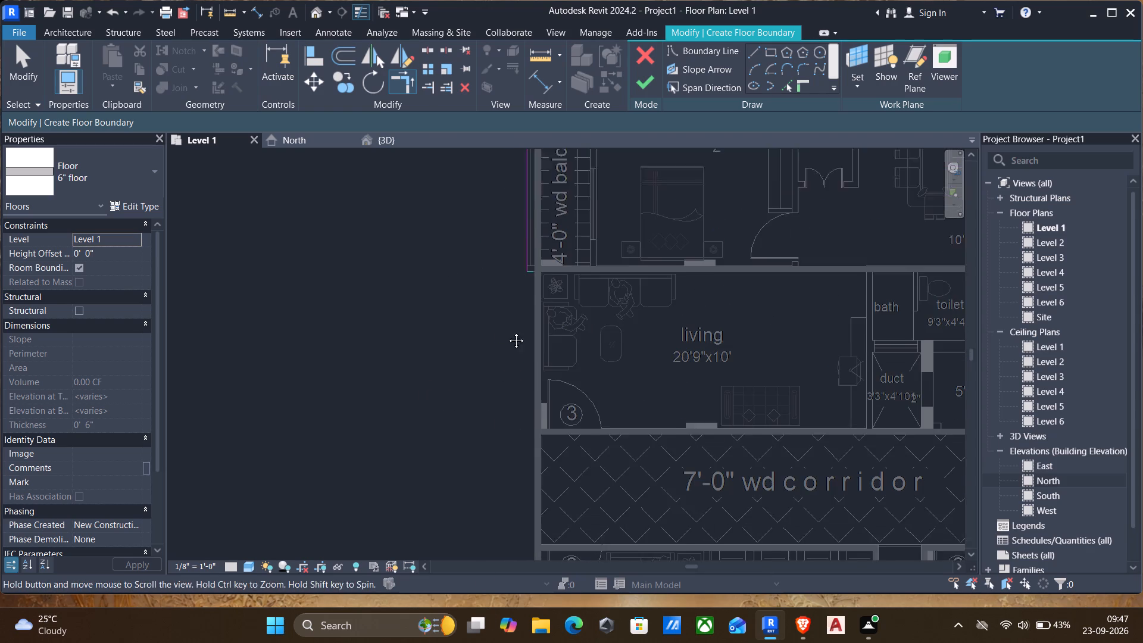
{"action": "middle_click_drag", "start_coordinate": [507, 332], "coordinate": [506, 314]}
{"action": "middle_click_drag", "start_coordinate": [510, 452], "coordinate": [491, 294]}
{"action": "middle_click_drag", "start_coordinate": [475, 432], "coordinate": [479, 271]}
{"action": "middle_click_drag", "start_coordinate": [461, 441], "coordinate": [463, 259]}
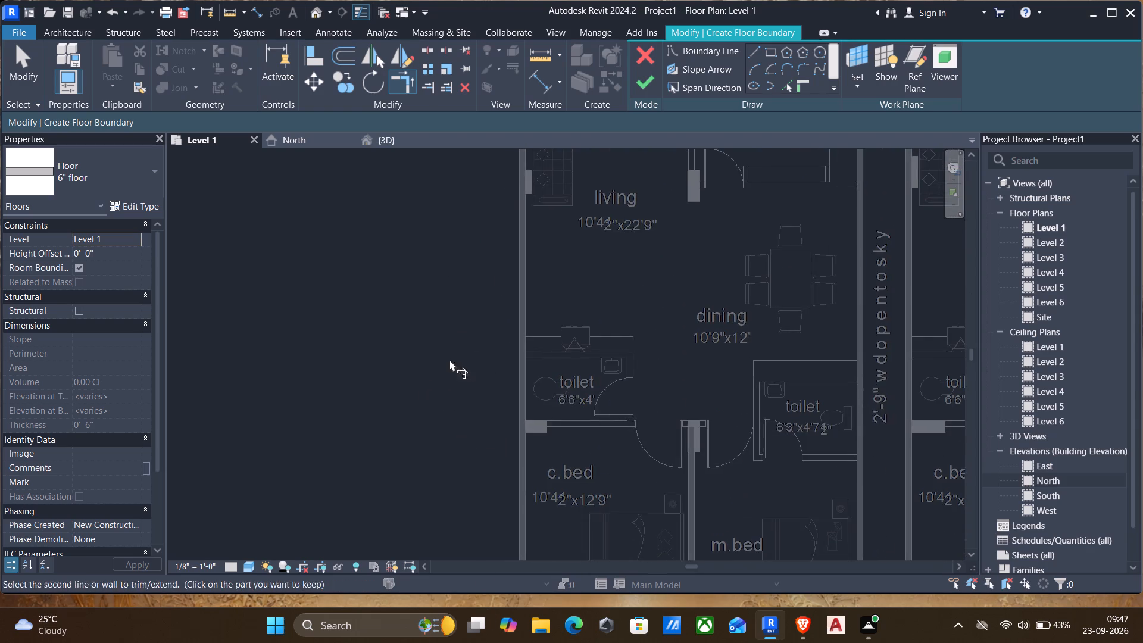
{"action": "middle_click_drag", "start_coordinate": [460, 405], "coordinate": [449, 256]}
{"action": "middle_click_drag", "start_coordinate": [462, 411], "coordinate": [455, 255]}
{"action": "scroll", "coordinate": [530, 441], "scroll_direction": "up", "scroll_amount": 4}
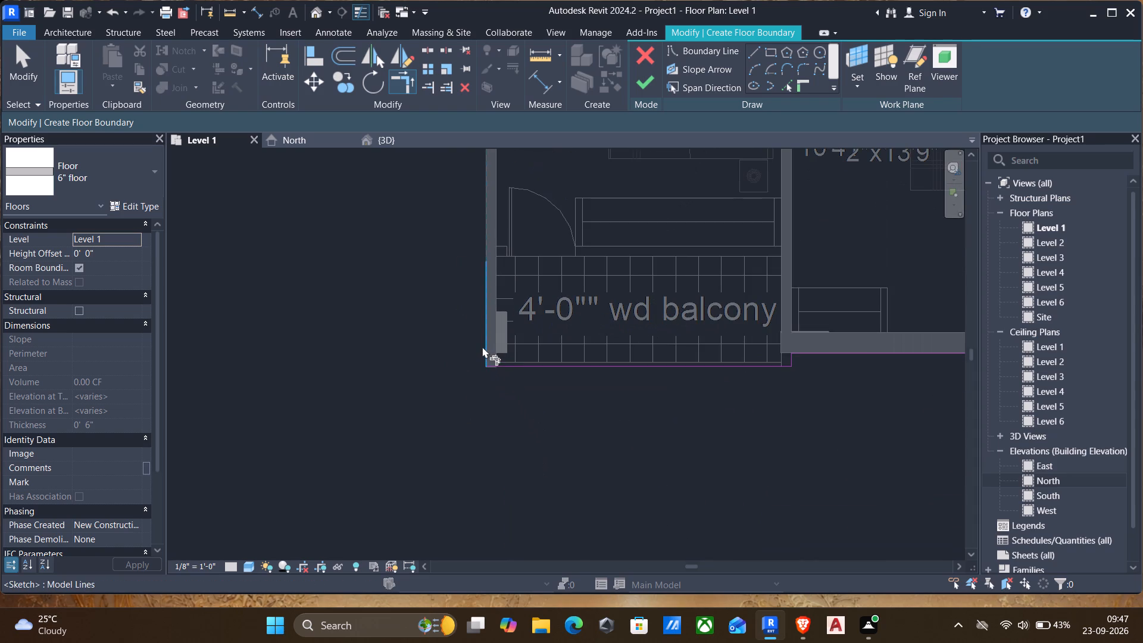
{"action": "left_click", "coordinate": [482, 347]}
Examine the floor boundary around the whole plan, including the balconies, open-to-sky strip and dining side, for gaps or stray lines.
{"action": "scroll", "coordinate": [482, 347], "scroll_direction": "down", "scroll_amount": 5}
{"action": "middle_click_drag", "start_coordinate": [511, 368], "coordinate": [513, 405]}
{"action": "scroll", "coordinate": [723, 413], "scroll_direction": "down", "scroll_amount": 2}
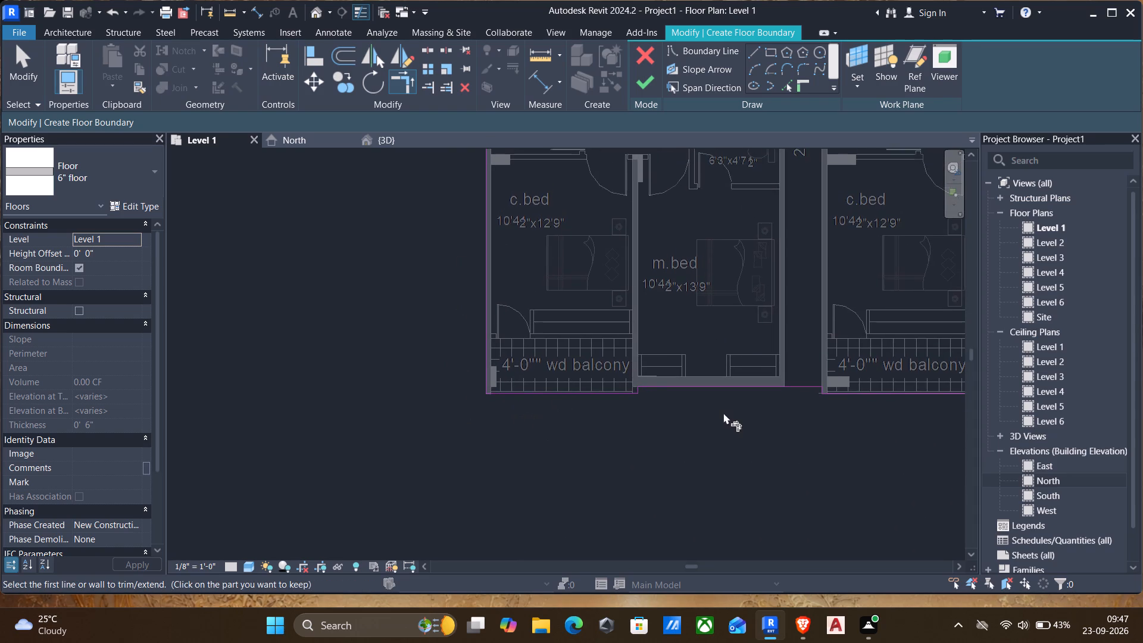
{"action": "scroll", "coordinate": [723, 413], "scroll_direction": "down", "scroll_amount": 2}
{"action": "middle_click_drag", "start_coordinate": [717, 413], "coordinate": [399, 492]}
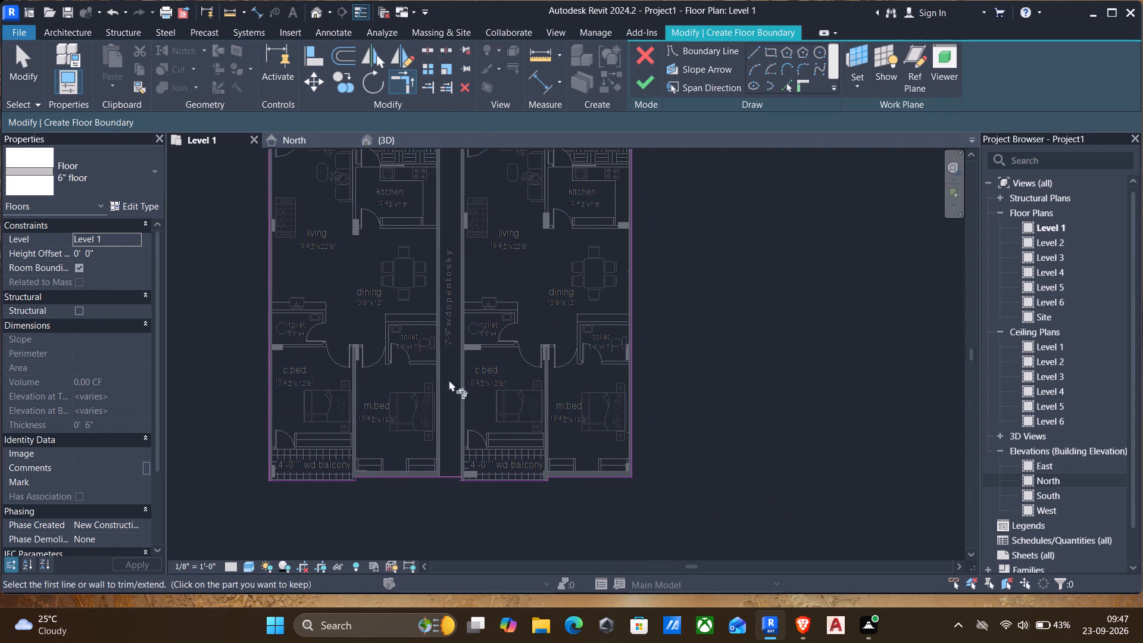
{"action": "middle_click_drag", "start_coordinate": [649, 268], "coordinate": [705, 475]}
{"action": "middle_click_drag", "start_coordinate": [791, 286], "coordinate": [779, 438]}
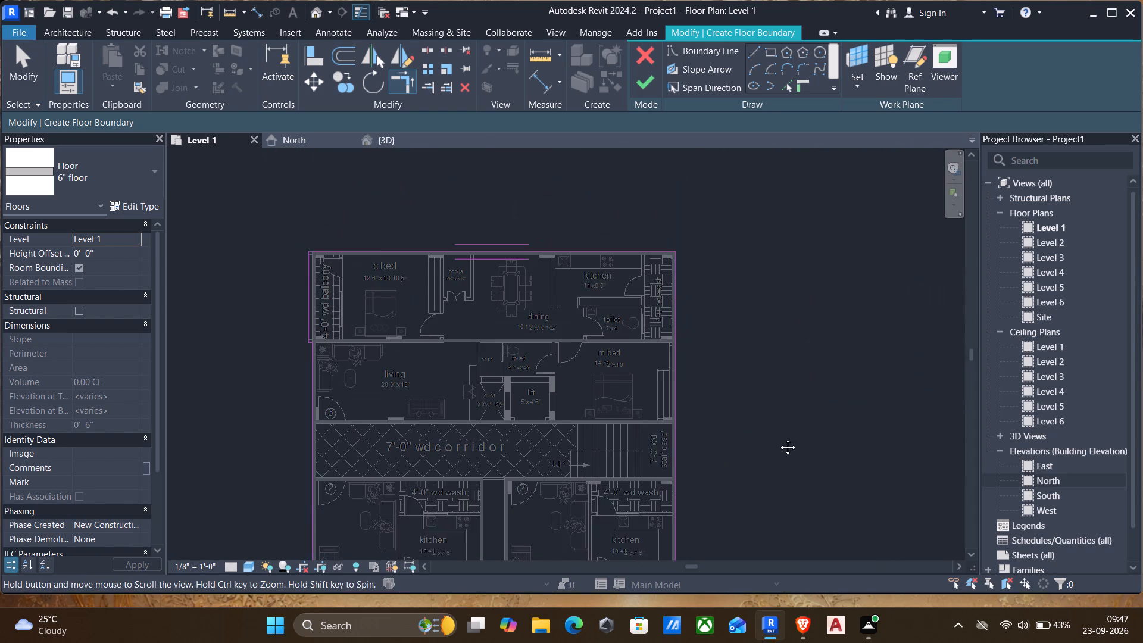
{"action": "middle_click_drag", "start_coordinate": [779, 438], "coordinate": [779, 451]}
{"action": "scroll", "coordinate": [292, 248], "scroll_direction": "up", "scroll_amount": 4}
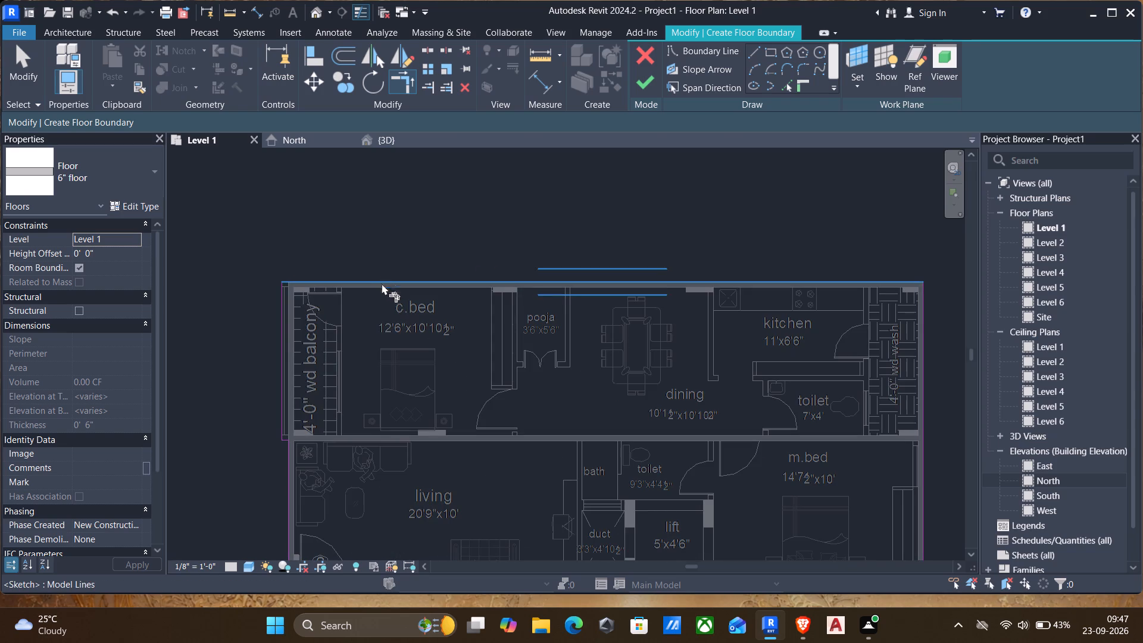
{"action": "scroll", "coordinate": [715, 349], "scroll_direction": "down", "scroll_amount": 2}
{"action": "middle_click_drag", "start_coordinate": [706, 351], "coordinate": [645, 290]}
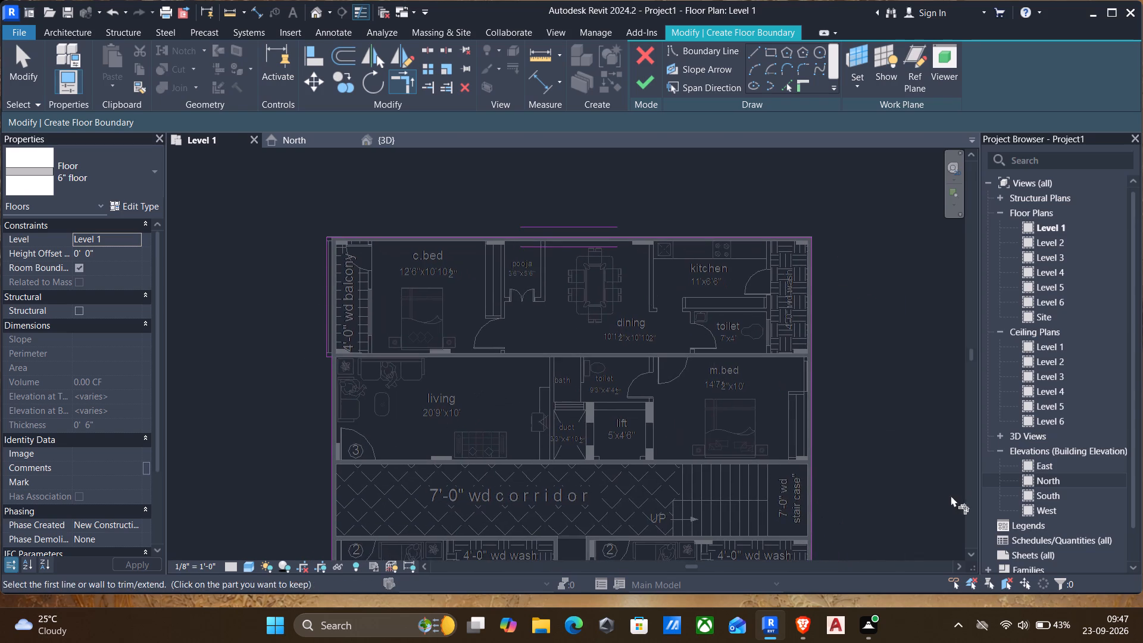
{"action": "middle_click_drag", "start_coordinate": [950, 495], "coordinate": [795, 332]}
{"action": "middle_click_drag", "start_coordinate": [739, 433], "coordinate": [752, 288]}
{"action": "middle_click_drag", "start_coordinate": [758, 402], "coordinate": [760, 269]}
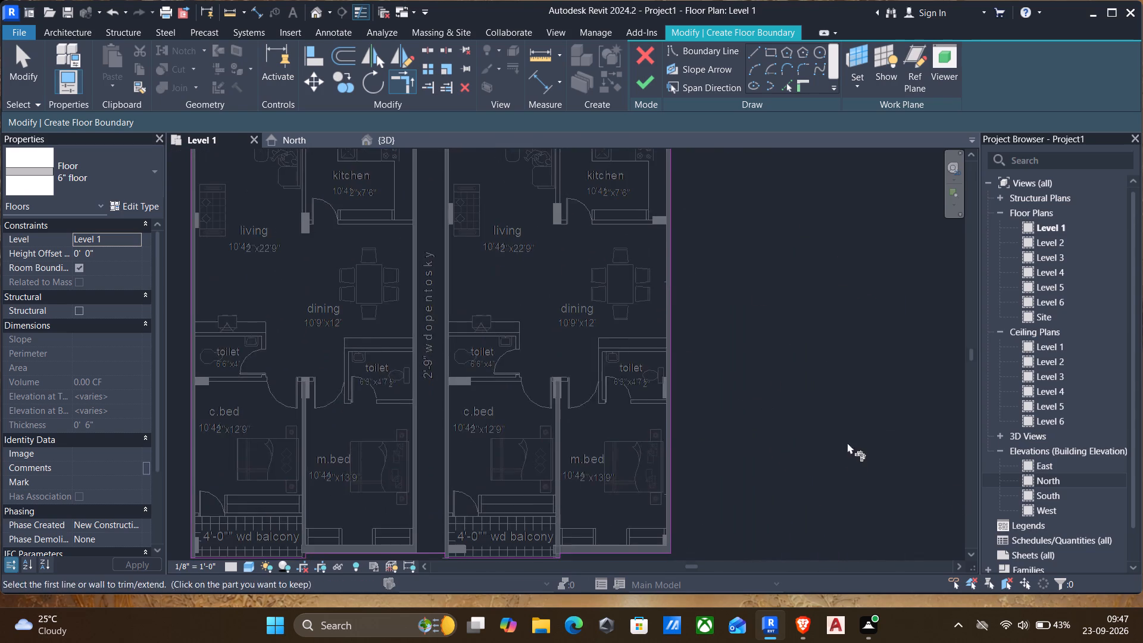
{"action": "middle_click_drag", "start_coordinate": [847, 454], "coordinate": [858, 314]}
{"action": "middle_click_drag", "start_coordinate": [808, 417], "coordinate": [814, 379]}
{"action": "scroll", "coordinate": [332, 419], "scroll_direction": "up", "scroll_amount": 3}
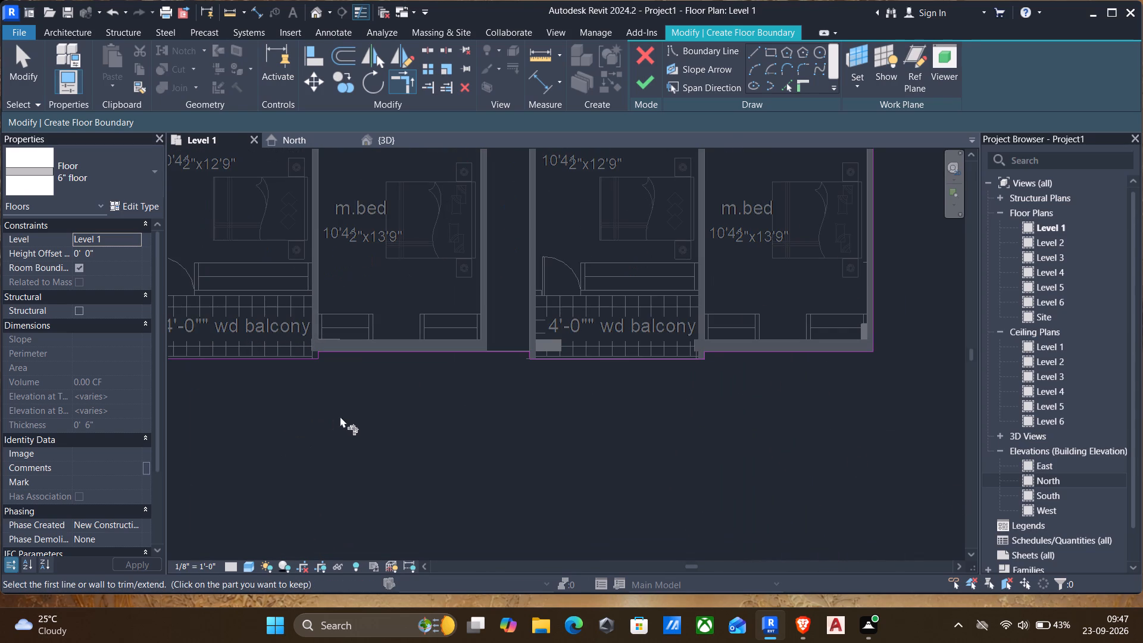
Finish the boundary sketch of the 6" floor on Level 1.
{"action": "left_click", "coordinate": [638, 85]}
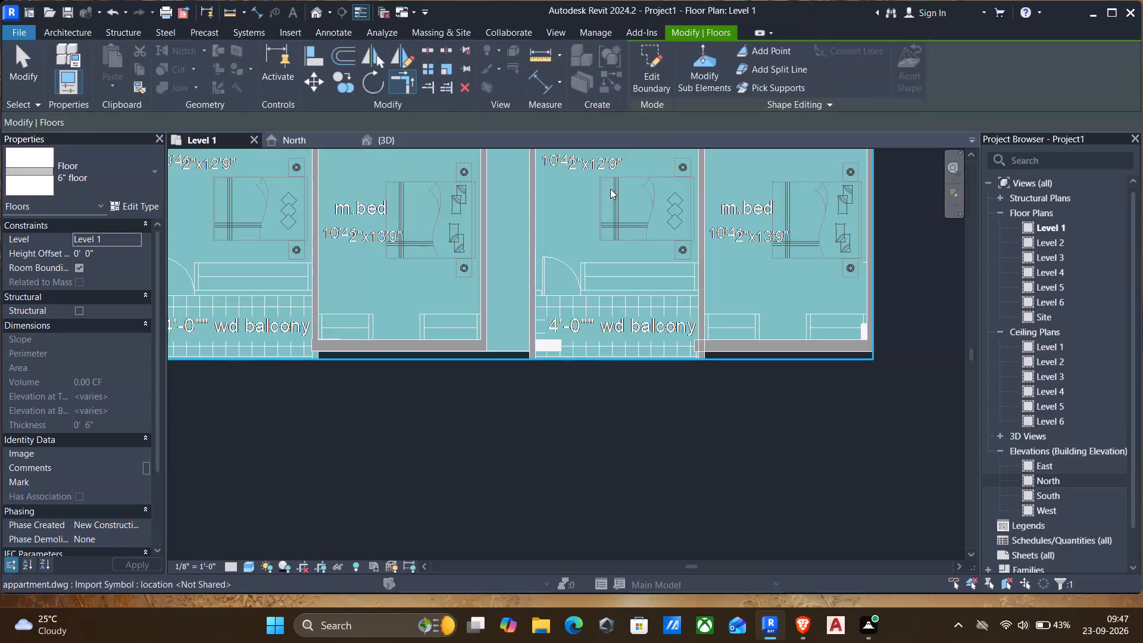
Examine the 6" floor in plan and 3D, checking its projecting edge at the side wall and the steps beside the balconies.
{"action": "scroll", "coordinate": [627, 326], "scroll_direction": "down", "scroll_amount": 4}
{"action": "scroll", "coordinate": [671, 355], "scroll_direction": "up", "scroll_amount": 4}
{"action": "scroll", "coordinate": [680, 357], "scroll_direction": "down", "scroll_amount": 2}
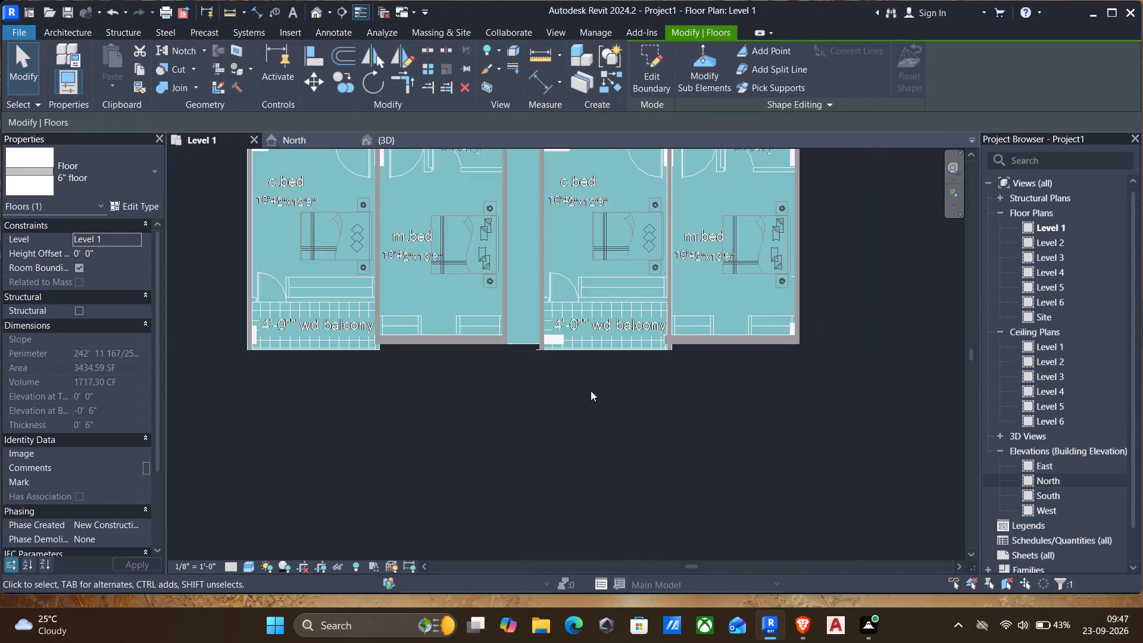
{"action": "scroll", "coordinate": [591, 391], "scroll_direction": "down", "scroll_amount": 3}
{"action": "middle_click_drag", "start_coordinate": [524, 376], "coordinate": [604, 479]}
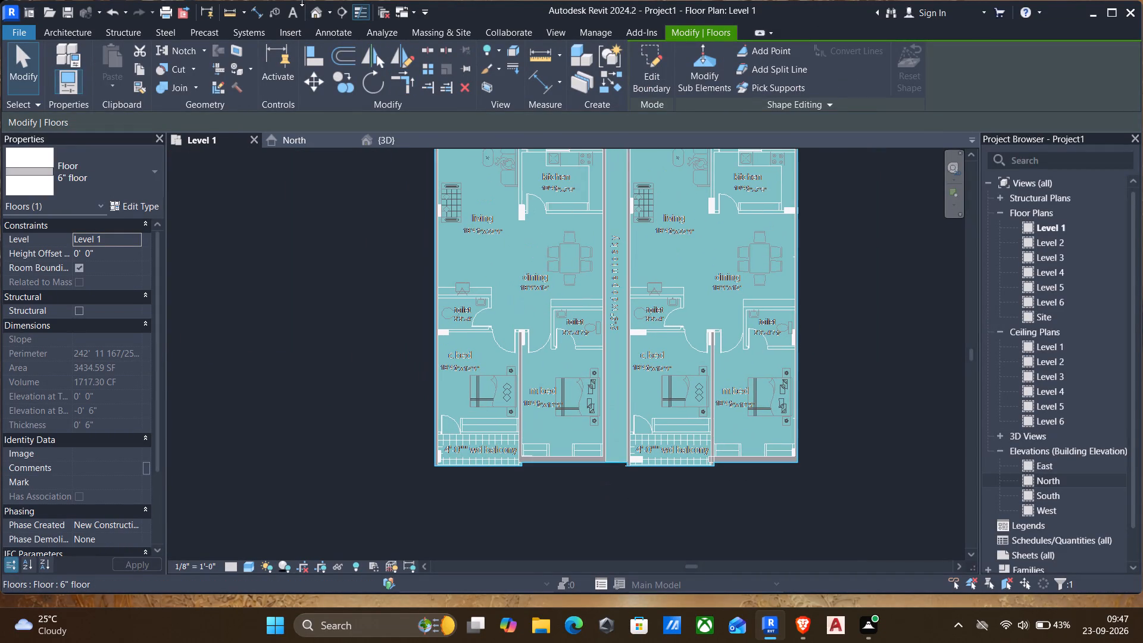
{"action": "left_click", "coordinate": [314, 11]}
{"action": "scroll", "coordinate": [443, 271], "scroll_direction": "down", "scroll_amount": 2}
{"action": "middle_click_drag", "start_coordinate": [410, 298], "coordinate": [408, 302]}
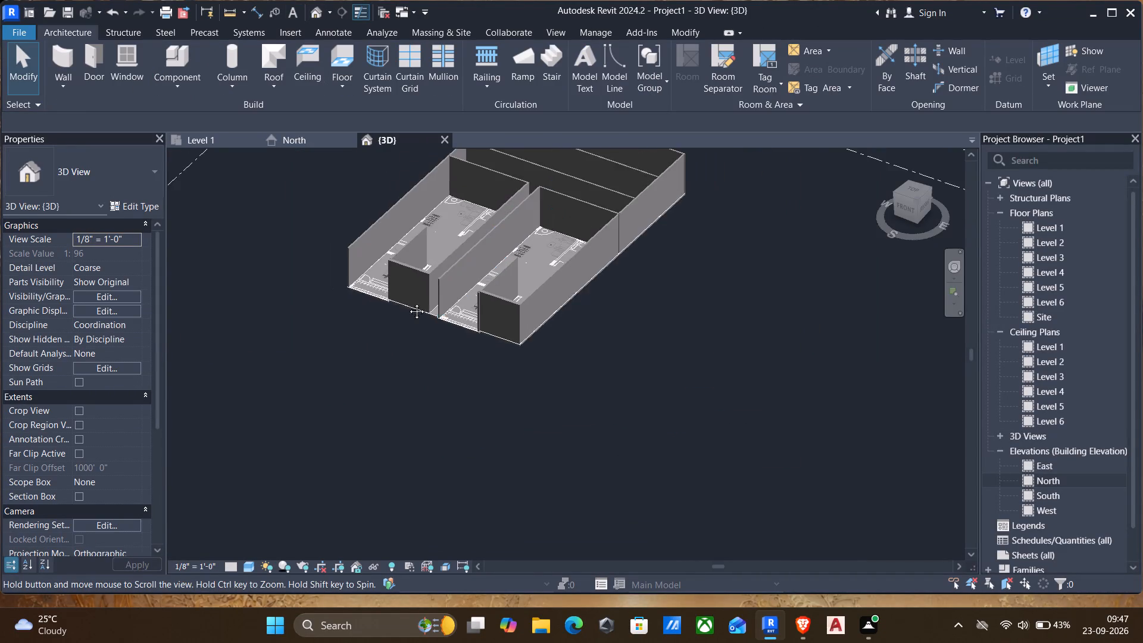
{"action": "middle_click_drag", "start_coordinate": [408, 302], "coordinate": [417, 388]}
{"action": "middle_click_drag", "start_coordinate": [356, 274], "coordinate": [452, 256], "text": "shift"}
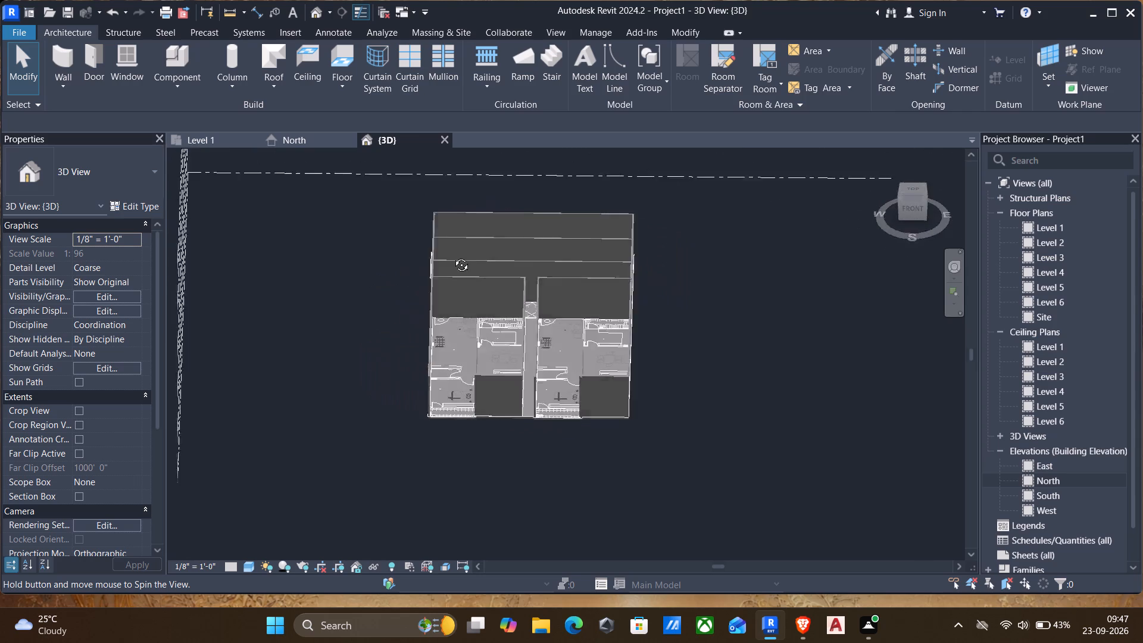
{"action": "middle_click_drag", "start_coordinate": [452, 256], "coordinate": [558, 281], "text": "shift"}
{"action": "scroll", "coordinate": [450, 354], "scroll_direction": "up", "scroll_amount": 5}
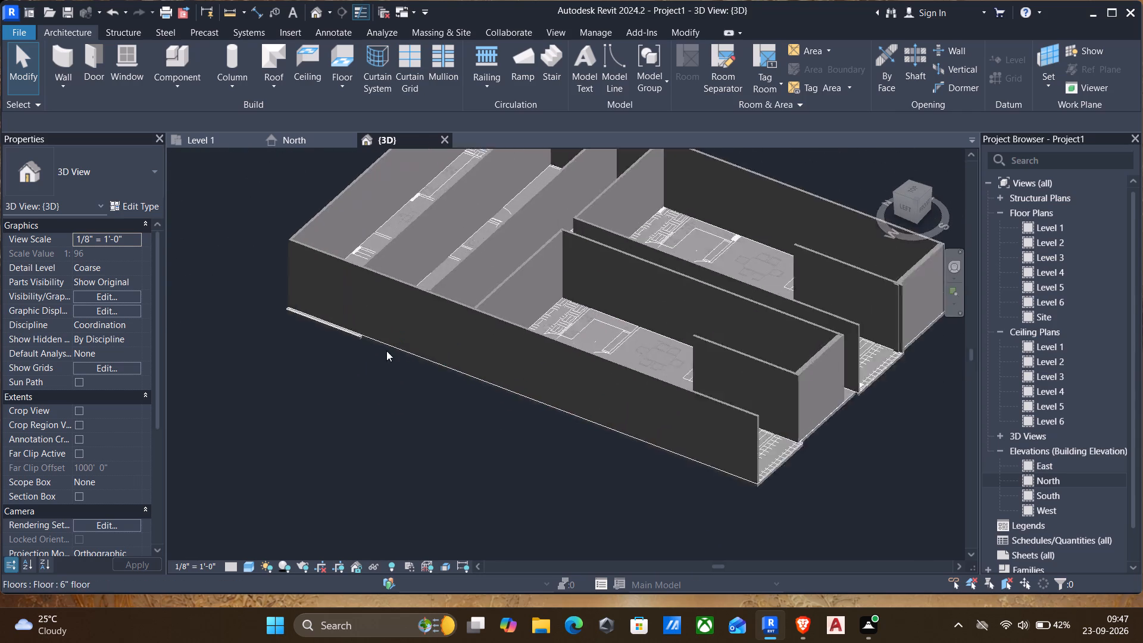
{"action": "scroll", "coordinate": [363, 346], "scroll_direction": "up", "scroll_amount": 9}
{"action": "scroll", "coordinate": [317, 312], "scroll_direction": "up", "scroll_amount": 3}
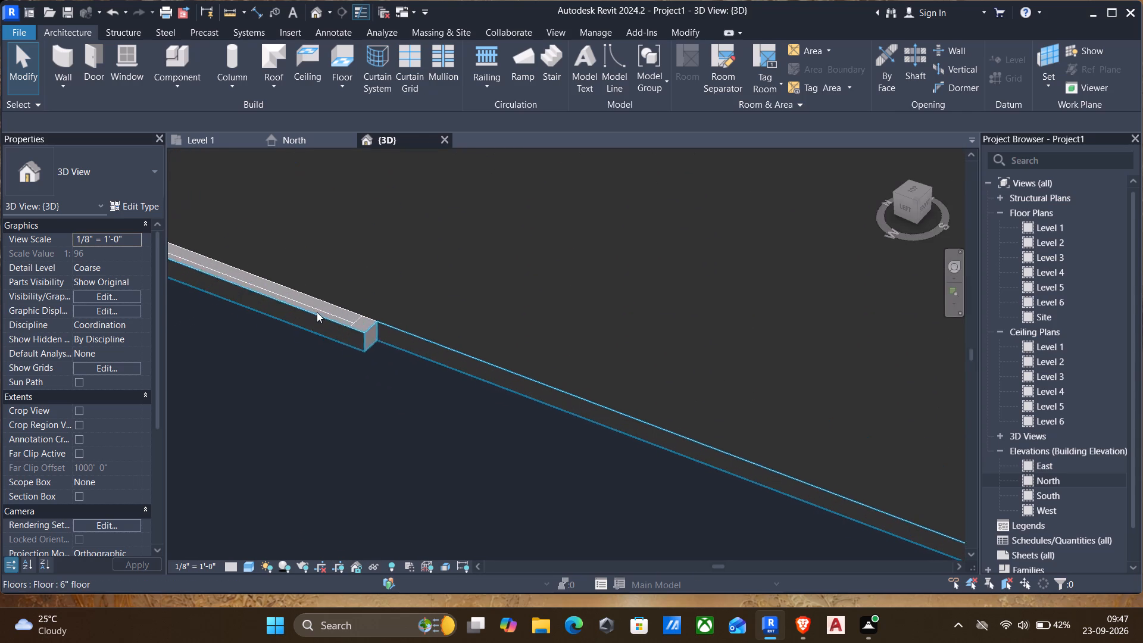
{"action": "scroll", "coordinate": [317, 312], "scroll_direction": "up", "scroll_amount": 2}
{"action": "scroll", "coordinate": [395, 342], "scroll_direction": "down", "scroll_amount": 2}
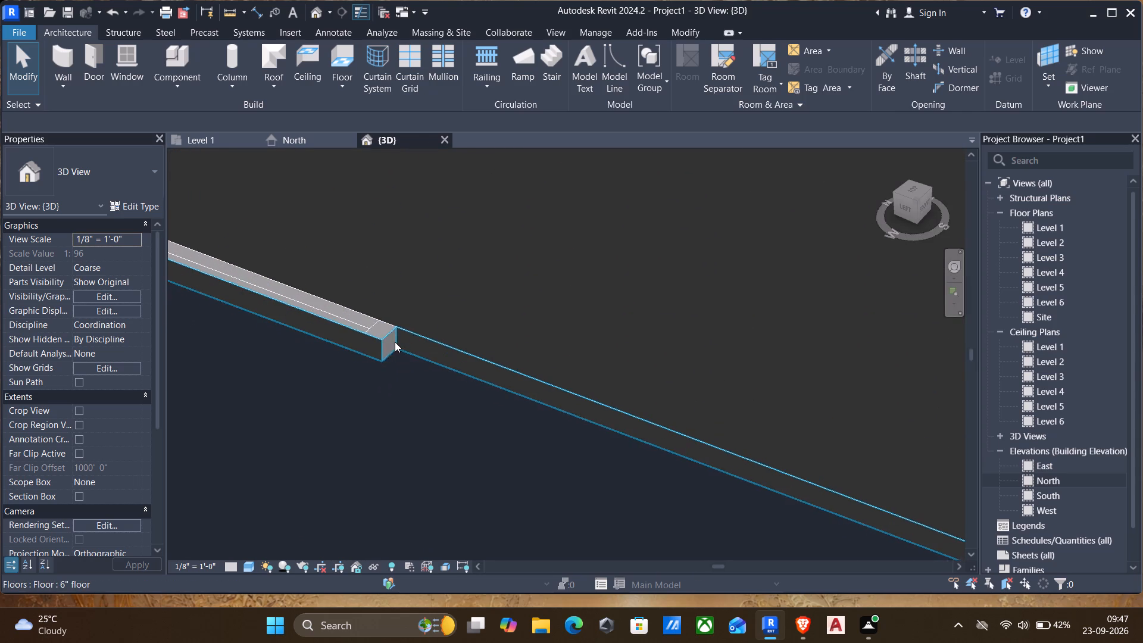
{"action": "scroll", "coordinate": [395, 342], "scroll_direction": "down", "scroll_amount": 17}
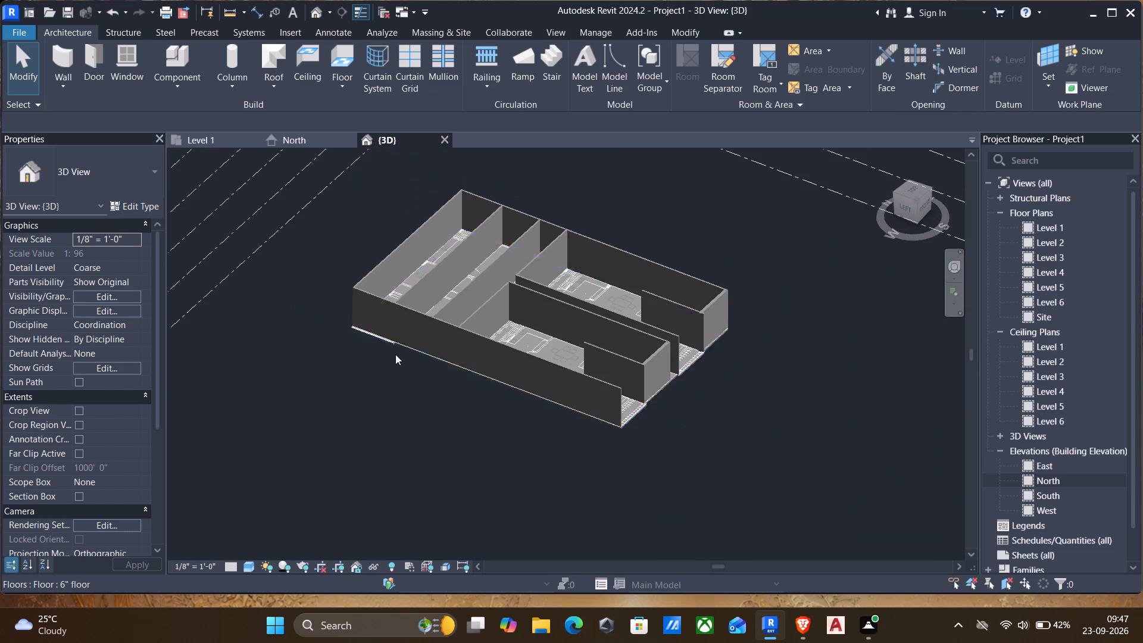
{"action": "scroll", "coordinate": [689, 408], "scroll_direction": "up", "scroll_amount": 5}
{"action": "scroll", "coordinate": [581, 412], "scroll_direction": "up", "scroll_amount": 4}
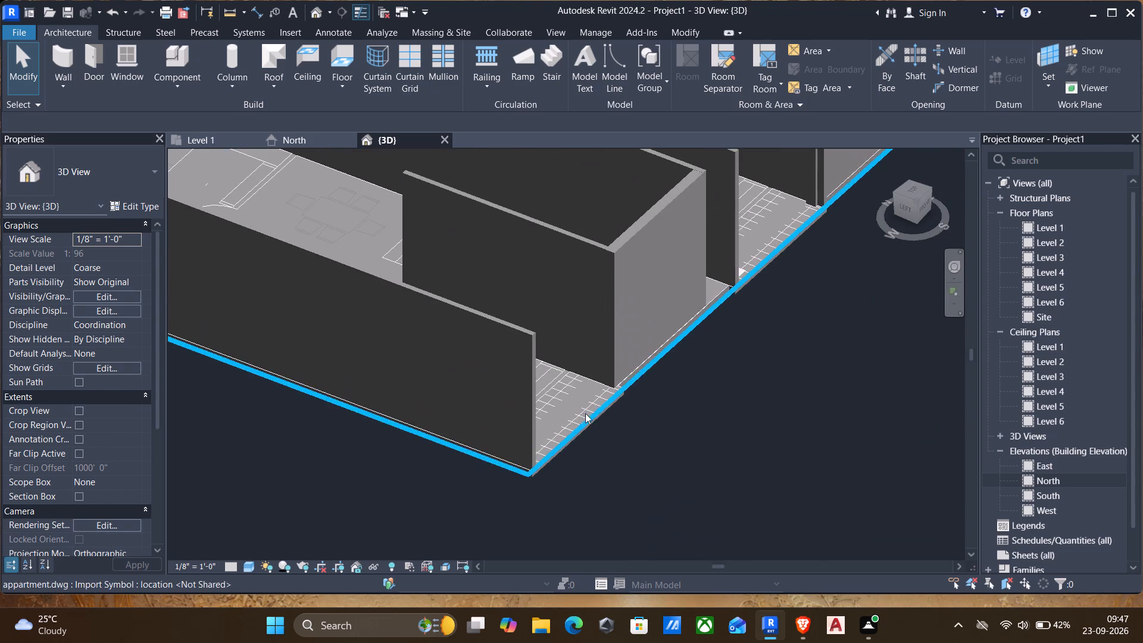
{"action": "scroll", "coordinate": [613, 399], "scroll_direction": "up", "scroll_amount": 5}
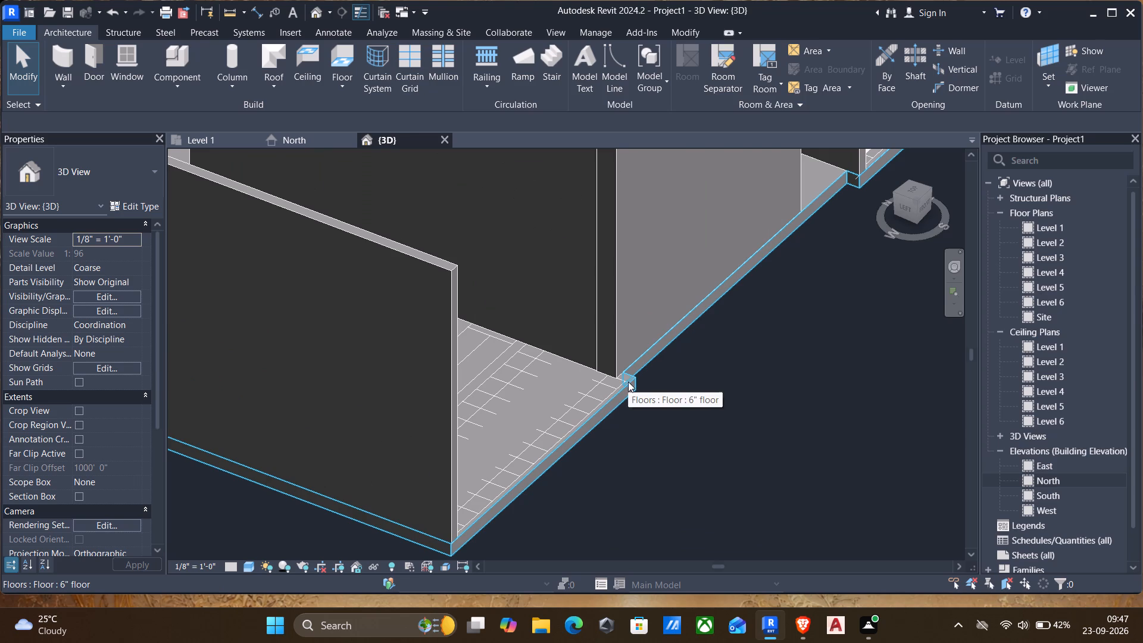
{"action": "scroll", "coordinate": [627, 382], "scroll_direction": "down", "scroll_amount": 10}
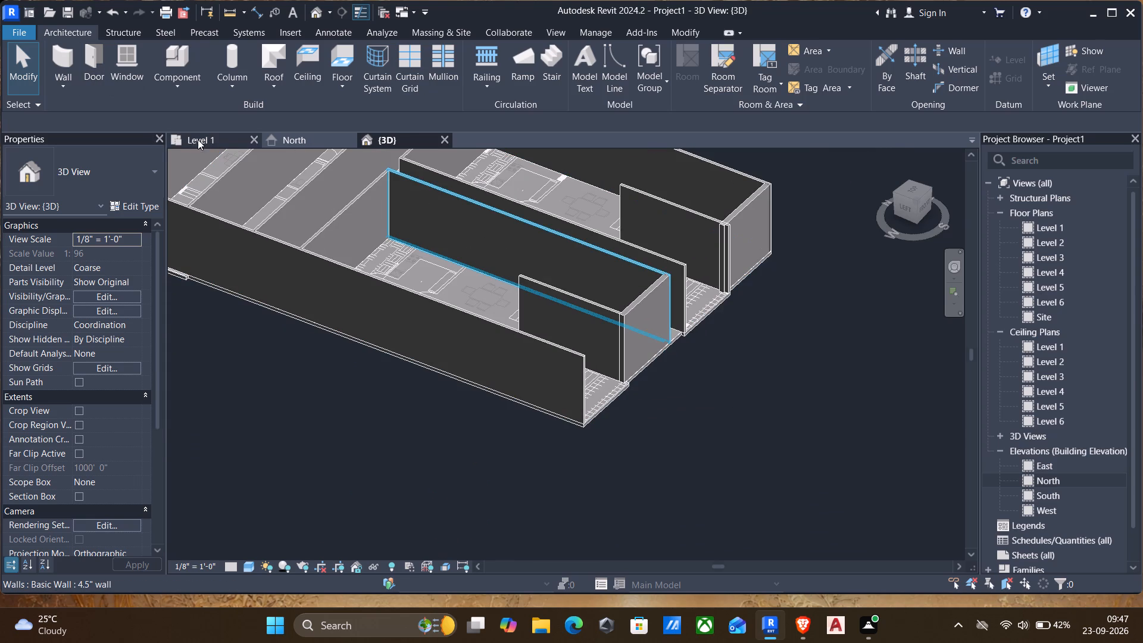
Examine the outer edge of the corner 4'-0" wd balcony on the Level 1 floor plan.
{"action": "left_click", "coordinate": [207, 142]}
{"action": "scroll", "coordinate": [579, 276], "scroll_direction": "down", "scroll_amount": 2}
{"action": "middle_click_drag", "start_coordinate": [579, 265], "coordinate": [557, 365]}
{"action": "scroll", "coordinate": [583, 304], "scroll_direction": "down", "scroll_amount": 2}
{"action": "middle_click_drag", "start_coordinate": [586, 266], "coordinate": [600, 358]}
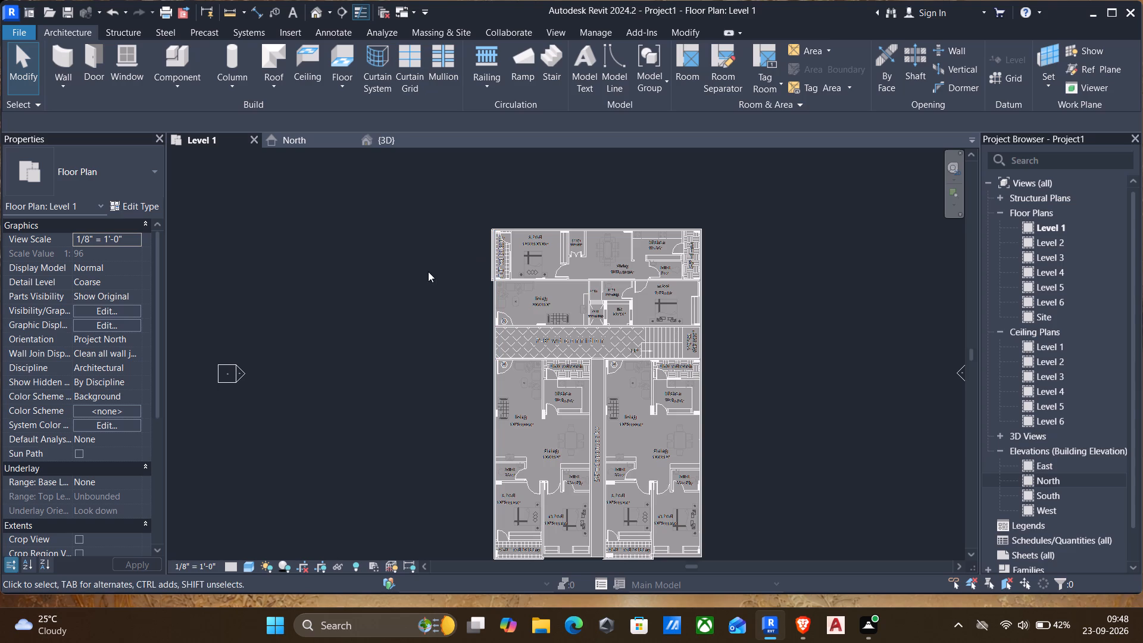
{"action": "scroll", "coordinate": [427, 311], "scroll_direction": "down", "scroll_amount": 3}
{"action": "middle_click_drag", "start_coordinate": [443, 419], "coordinate": [441, 317]}
{"action": "scroll", "coordinate": [489, 376], "scroll_direction": "up", "scroll_amount": 5}
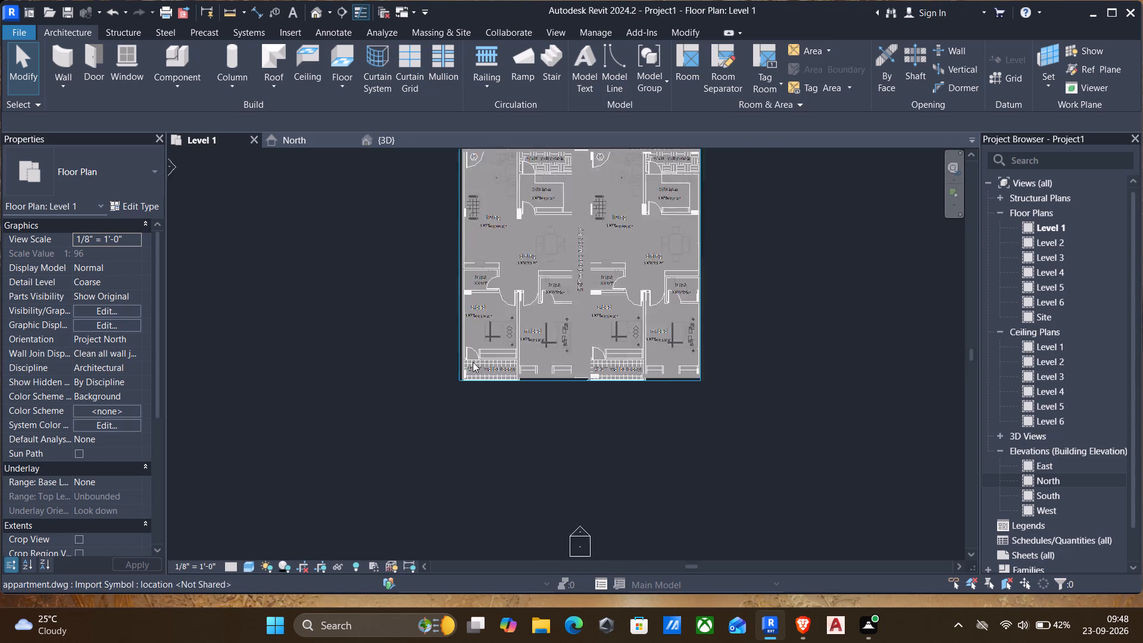
{"action": "scroll", "coordinate": [491, 391], "scroll_direction": "up", "scroll_amount": 11}
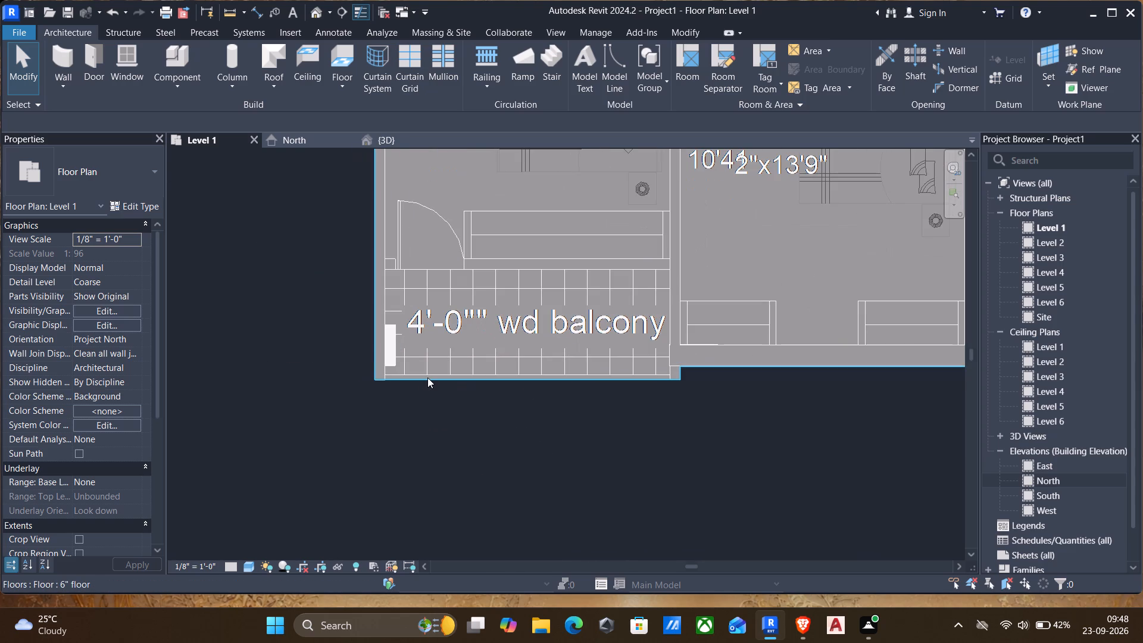
{"action": "scroll", "coordinate": [408, 380], "scroll_direction": "up", "scroll_amount": 4}
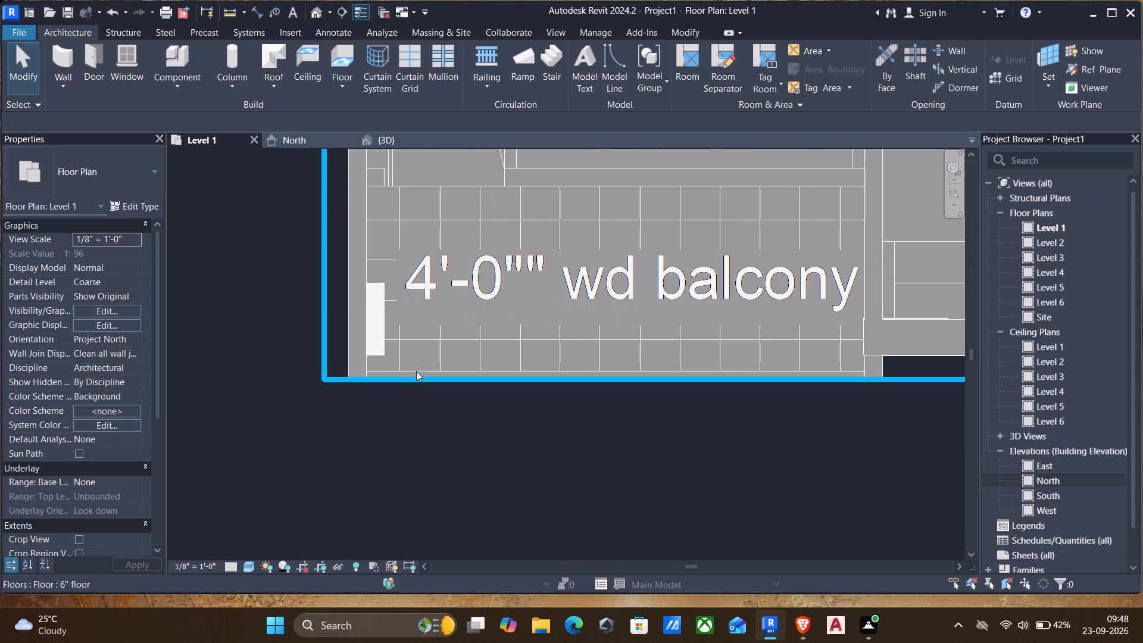
{"action": "scroll", "coordinate": [417, 373], "scroll_direction": "down", "scroll_amount": 5}
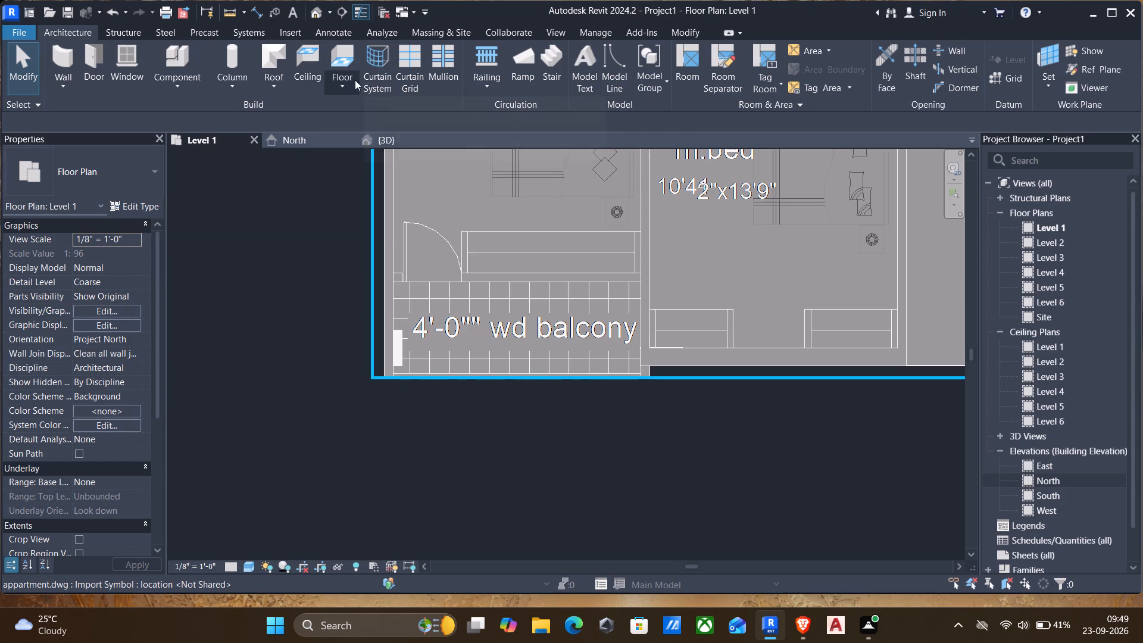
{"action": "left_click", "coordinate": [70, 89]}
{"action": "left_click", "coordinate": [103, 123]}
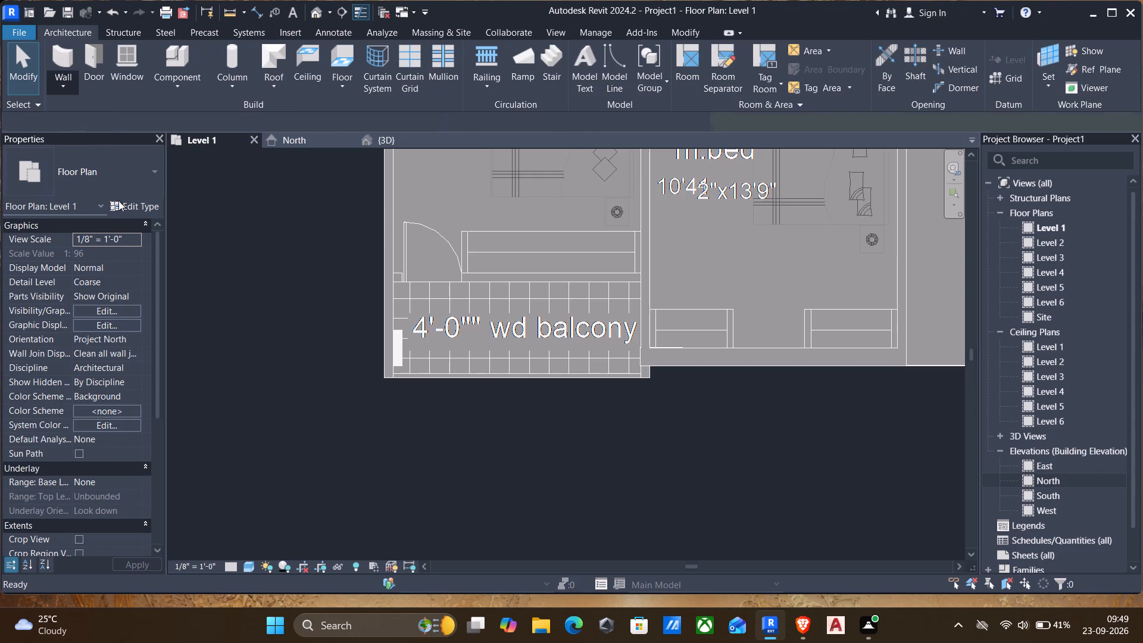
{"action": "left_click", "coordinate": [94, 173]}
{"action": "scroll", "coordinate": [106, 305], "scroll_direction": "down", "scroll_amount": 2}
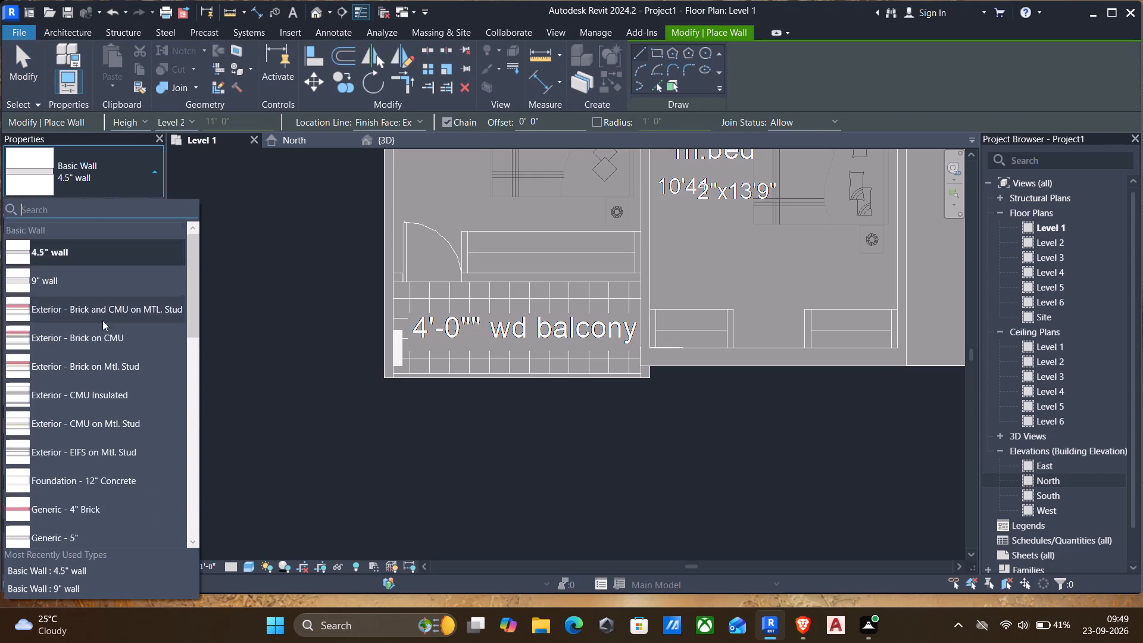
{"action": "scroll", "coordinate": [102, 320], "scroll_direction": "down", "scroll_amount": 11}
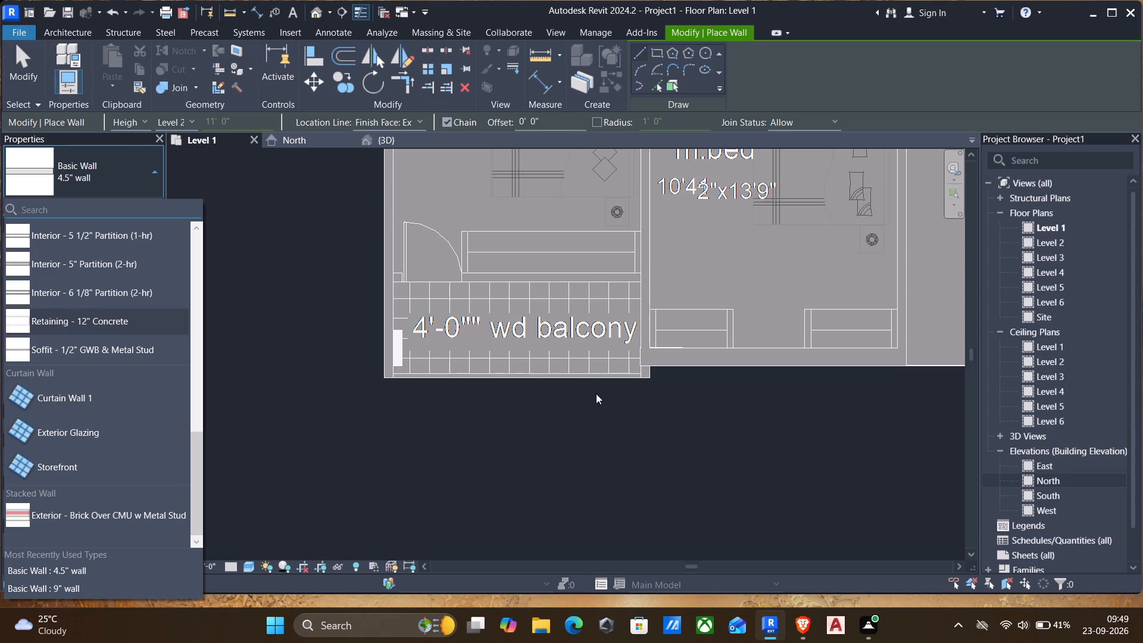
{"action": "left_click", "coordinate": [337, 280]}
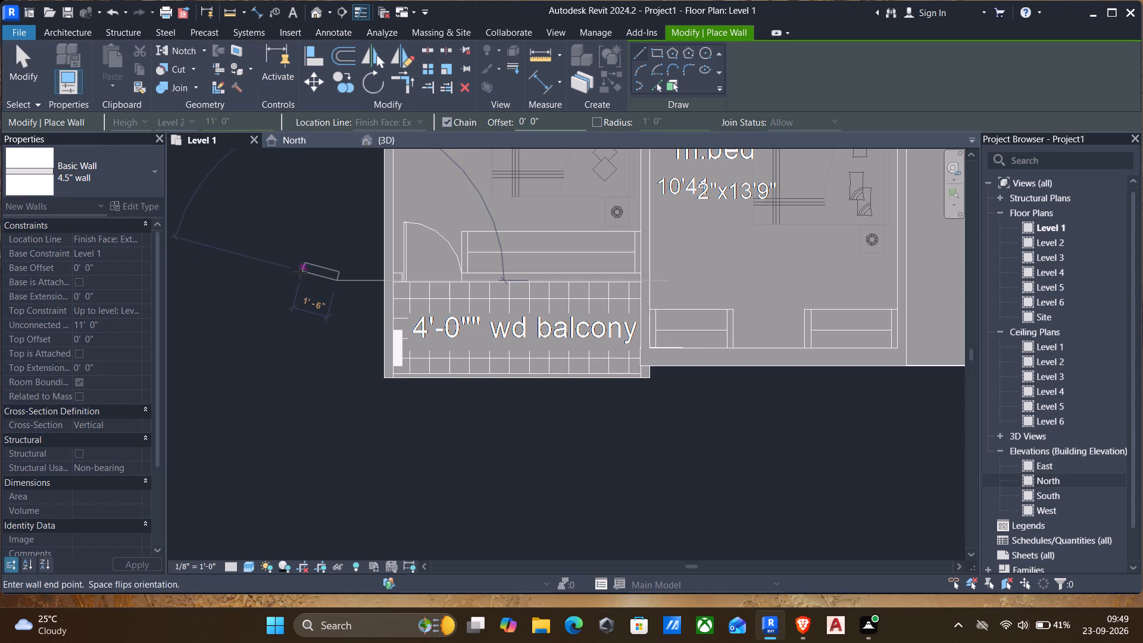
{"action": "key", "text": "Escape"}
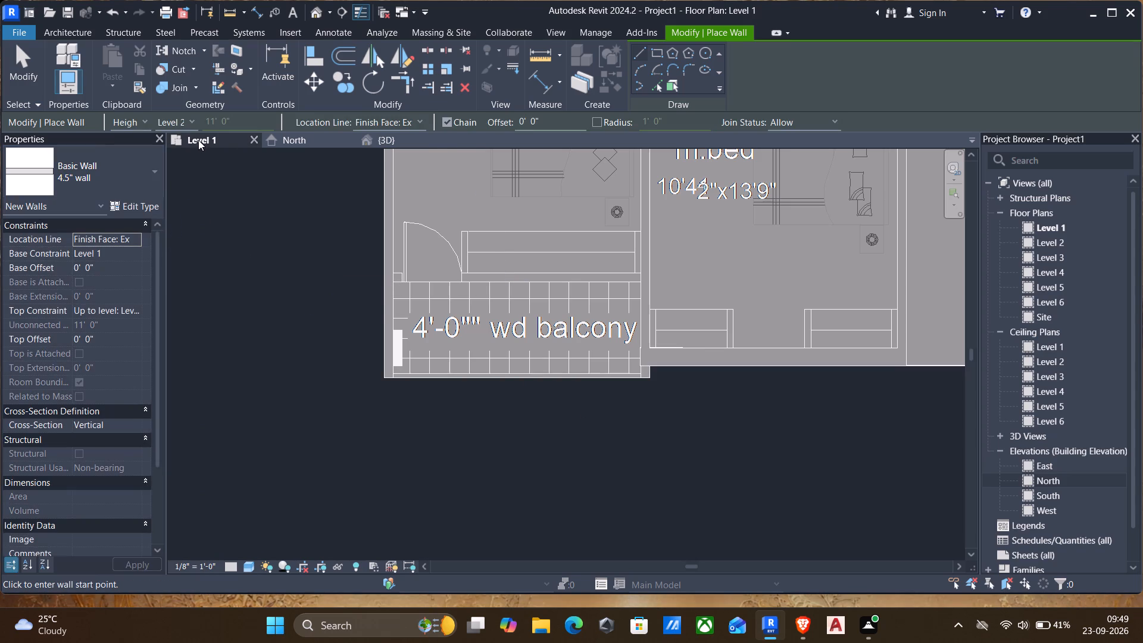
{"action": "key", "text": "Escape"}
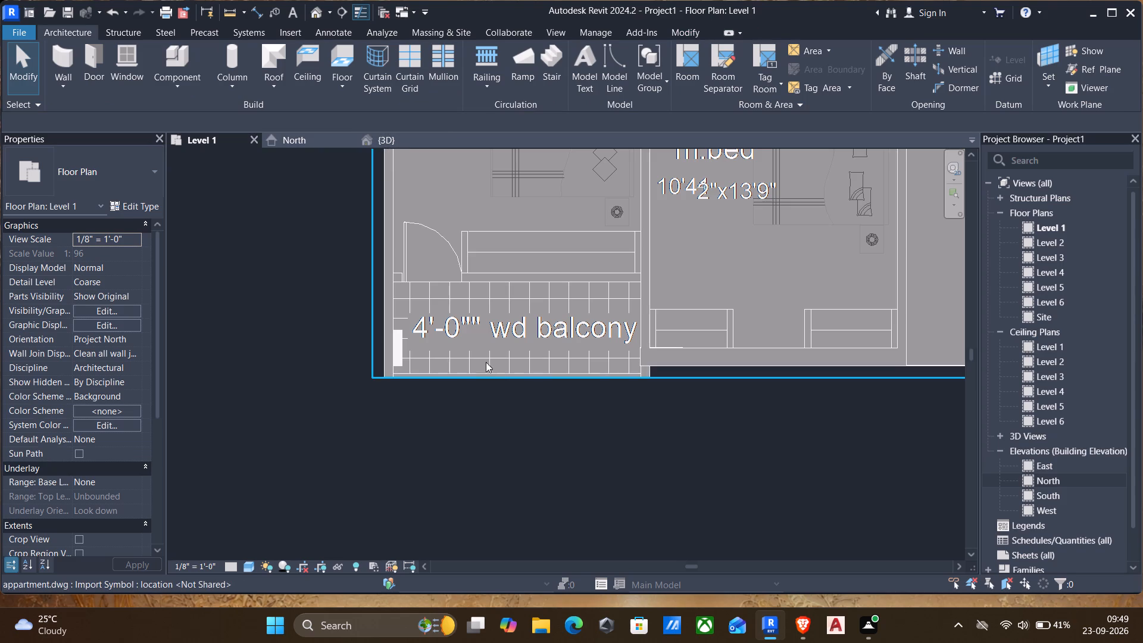
Sketch a Handrail - Rectangular railing path along the corner 4'-0" wd balcony's outer edge, about 10'-4" long, with an about 4" return to the 9" wall.
{"action": "scroll", "coordinate": [500, 370], "scroll_direction": "up", "scroll_amount": 9}
{"action": "scroll", "coordinate": [501, 374], "scroll_direction": "down", "scroll_amount": 5}
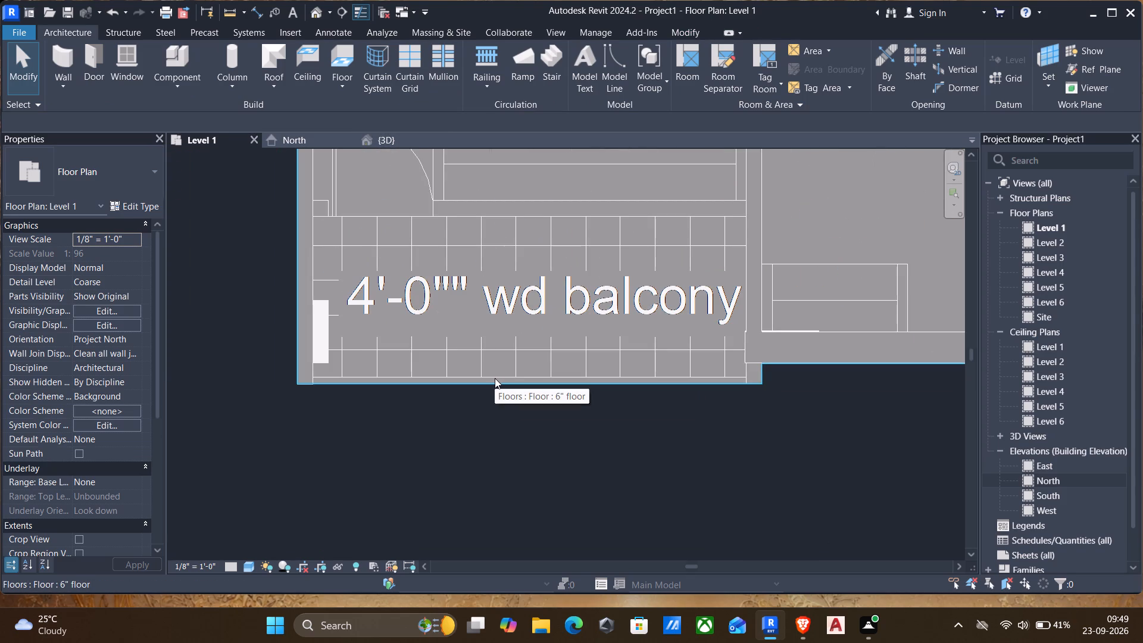
{"action": "scroll", "coordinate": [488, 474], "scroll_direction": "up", "scroll_amount": 4}
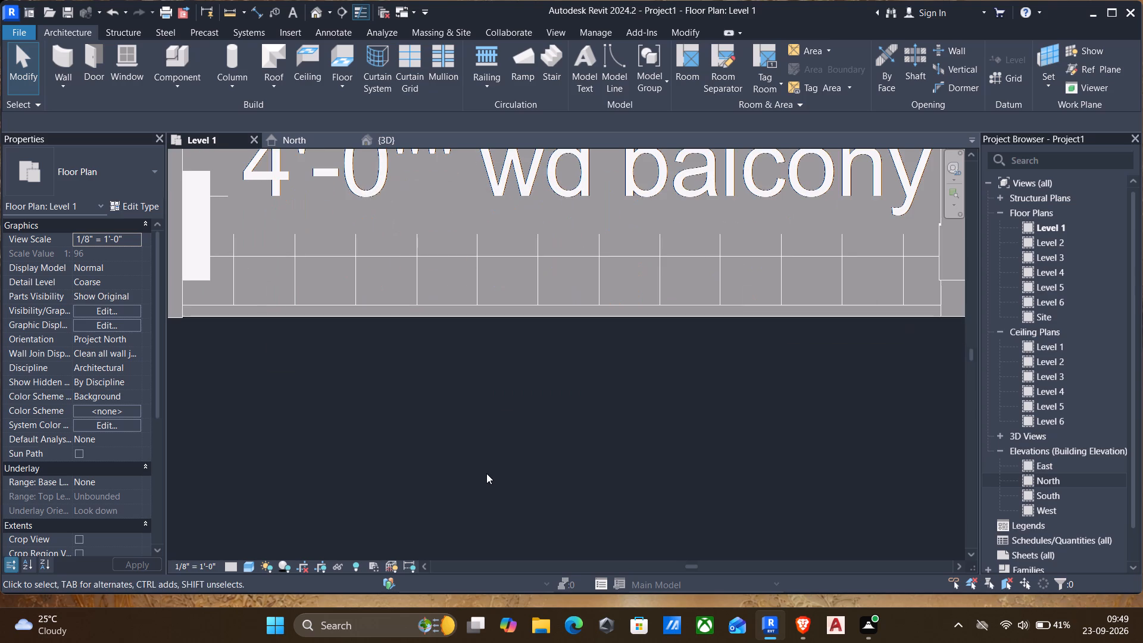
{"action": "scroll", "coordinate": [197, 279], "scroll_direction": "down", "scroll_amount": 2}
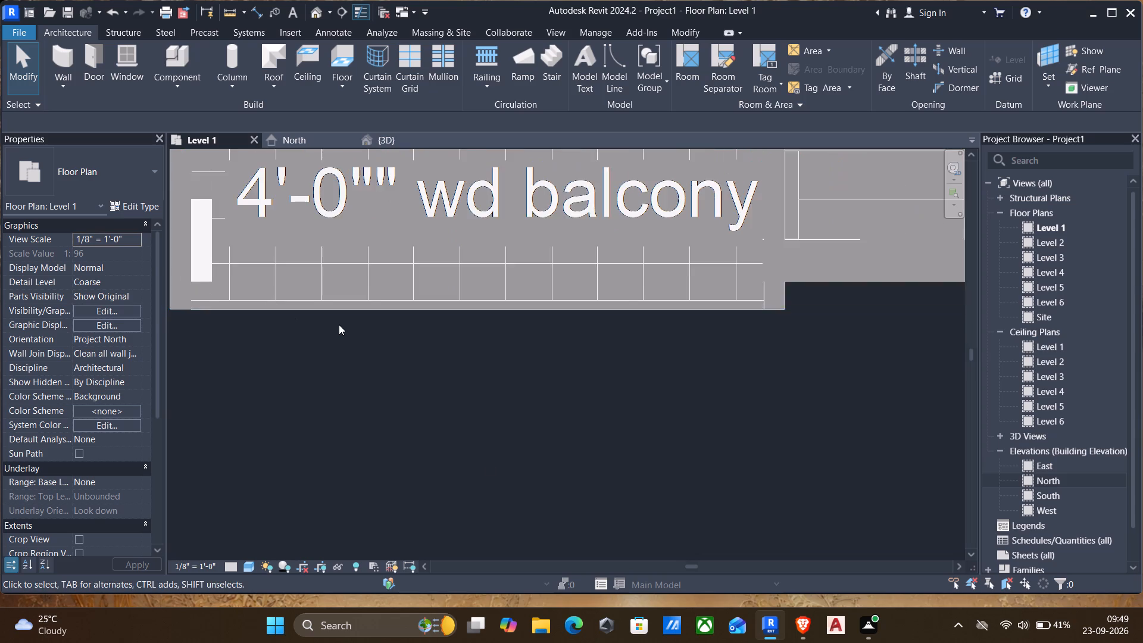
{"action": "scroll", "coordinate": [342, 327], "scroll_direction": "down", "scroll_amount": 1}
{"action": "middle_click_drag", "start_coordinate": [352, 343], "coordinate": [385, 392]}
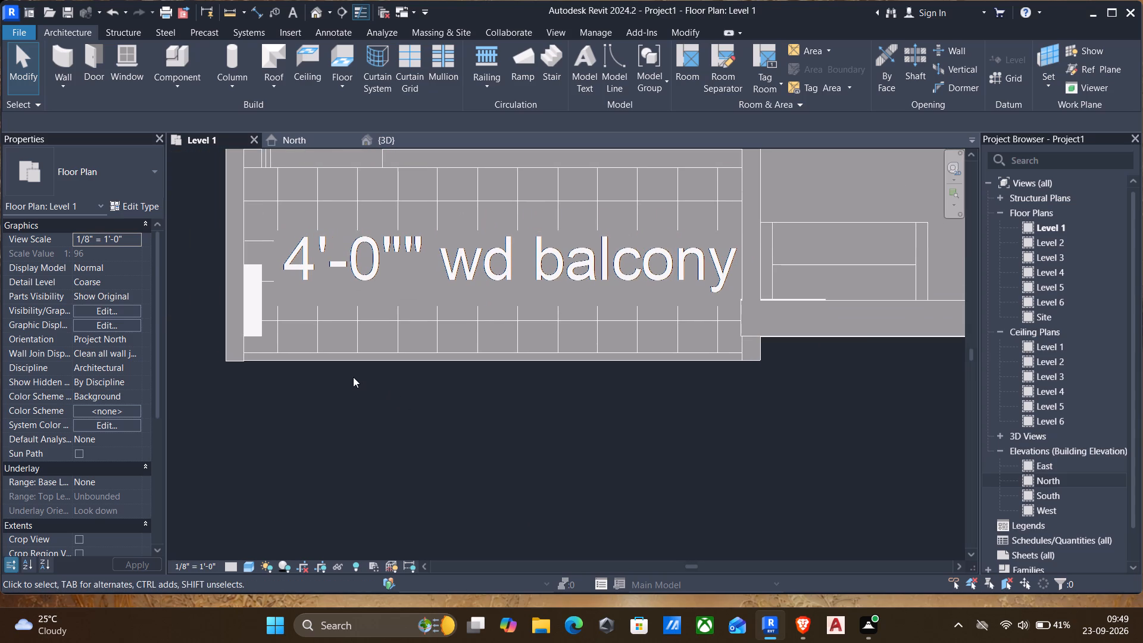
{"action": "scroll", "coordinate": [344, 430], "scroll_direction": "down", "scroll_amount": 3}
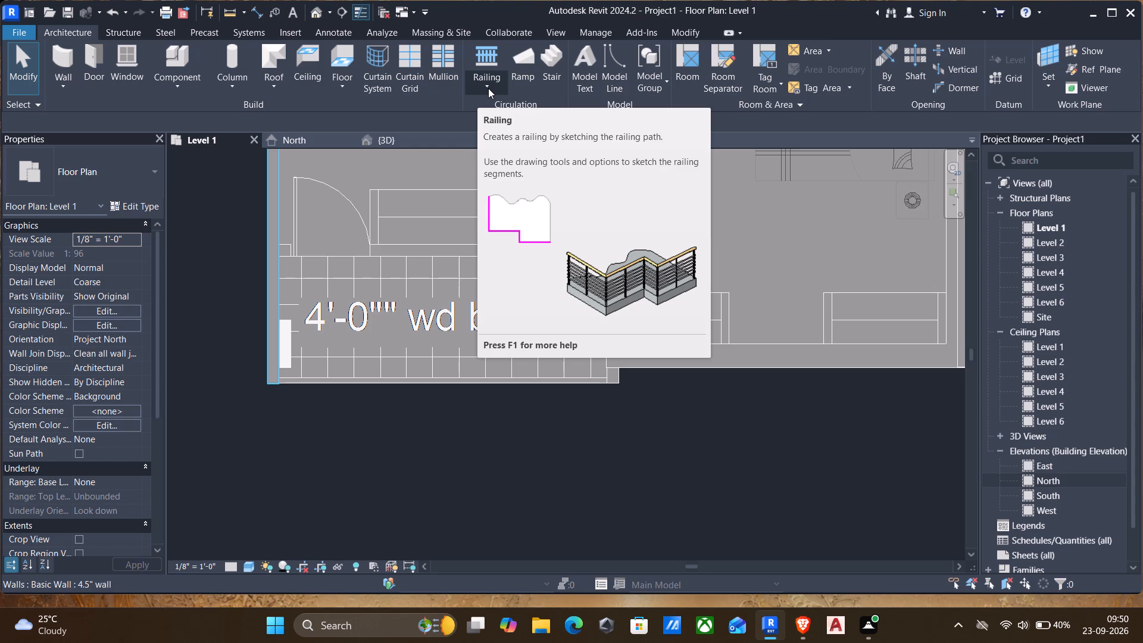
{"action": "left_click", "coordinate": [488, 88]}
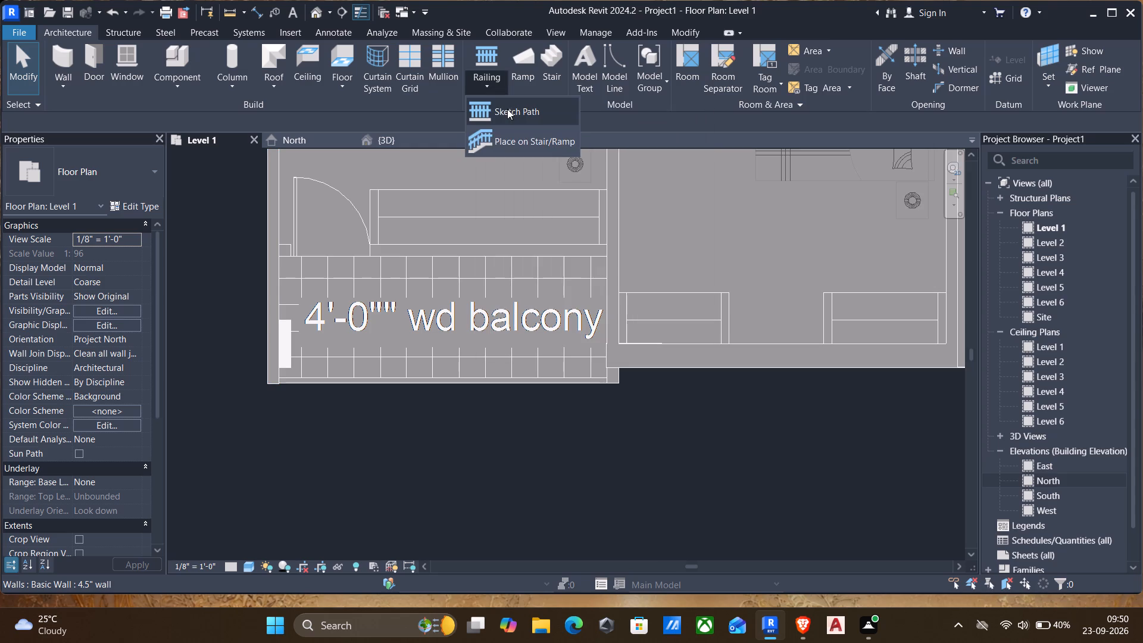
{"action": "left_click", "coordinate": [499, 112]}
{"action": "scroll", "coordinate": [289, 369], "scroll_direction": "up", "scroll_amount": 8}
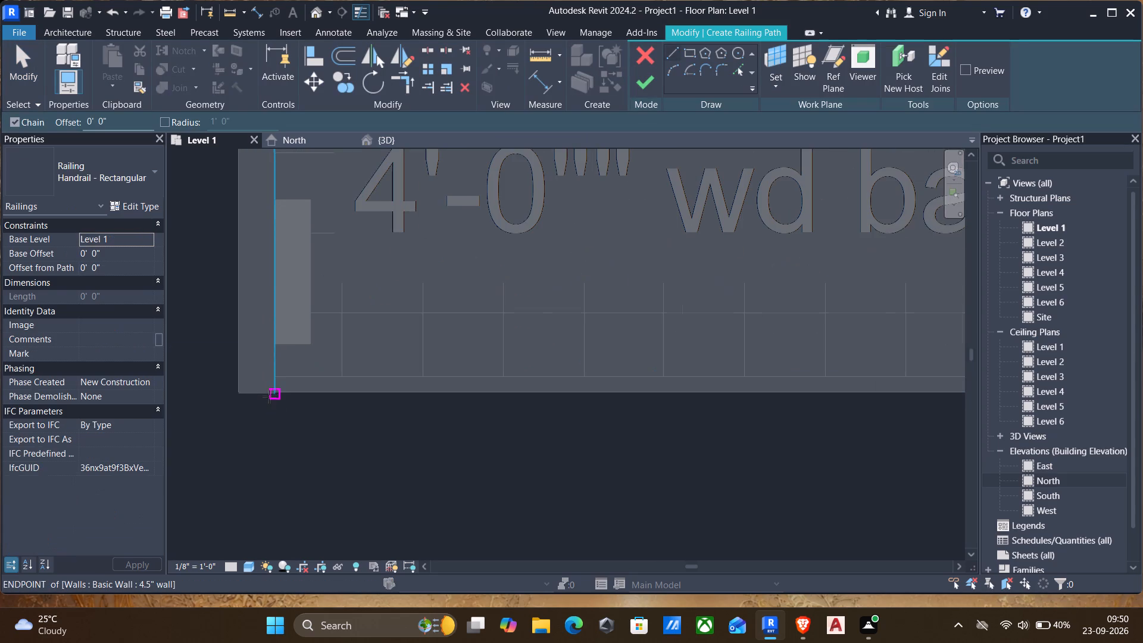
{"action": "left_click", "coordinate": [277, 383]}
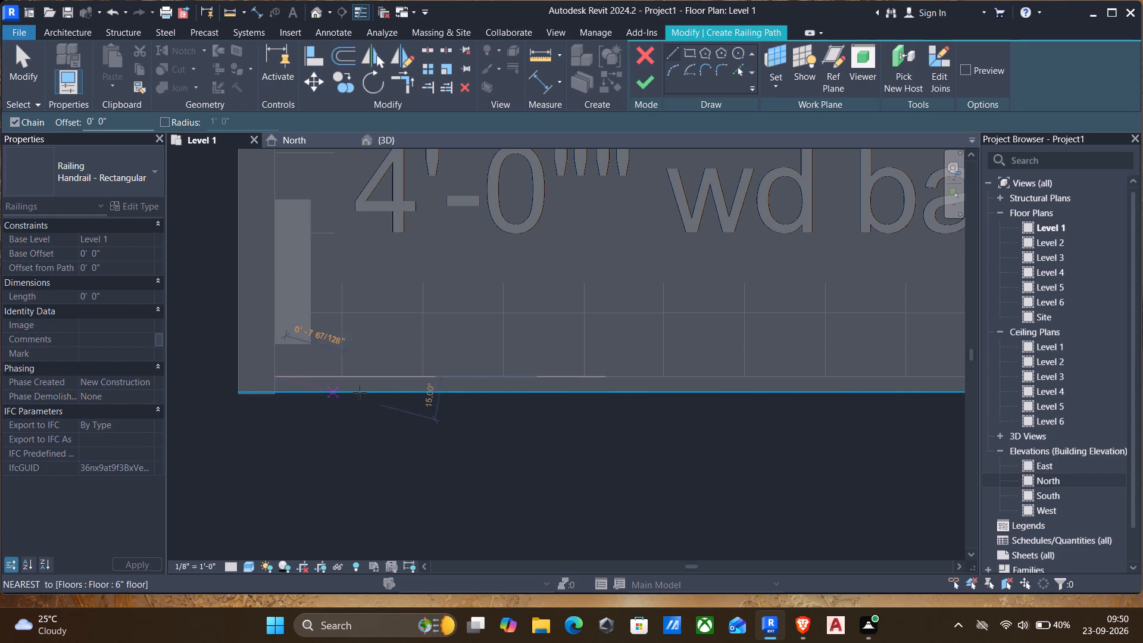
{"action": "middle_click_drag", "start_coordinate": [552, 381], "coordinate": [207, 345]}
{"action": "scroll", "coordinate": [332, 327], "scroll_direction": "down", "scroll_amount": 2}
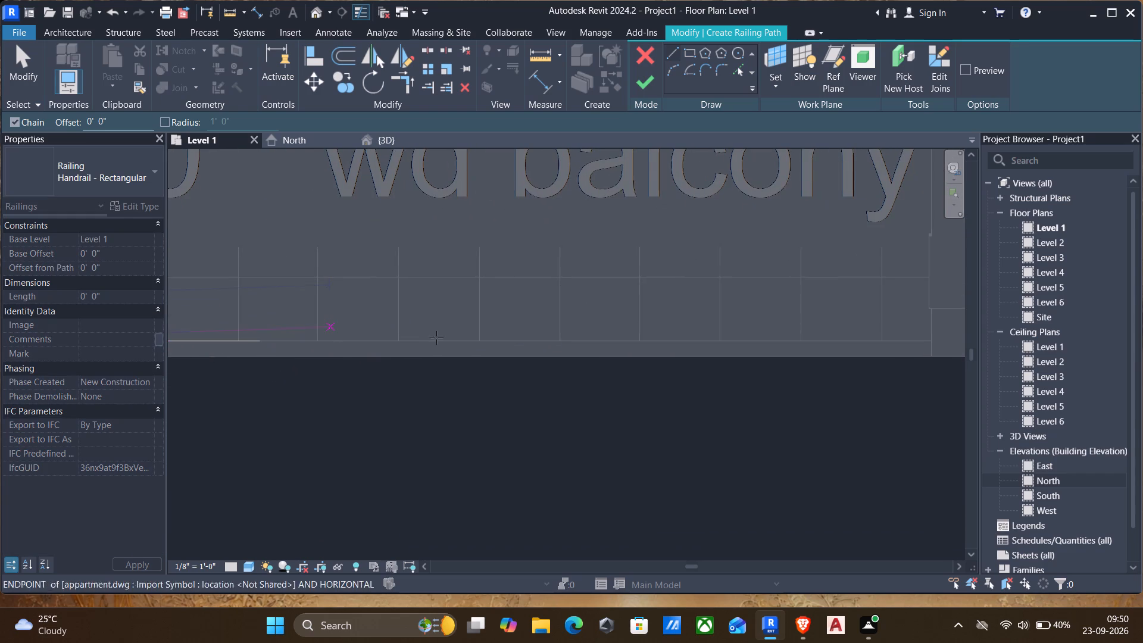
{"action": "middle_click_drag", "start_coordinate": [680, 355], "coordinate": [610, 366]}
{"action": "scroll", "coordinate": [610, 366], "scroll_direction": "down", "scroll_amount": 1}
{"action": "scroll", "coordinate": [708, 358], "scroll_direction": "up", "scroll_amount": 3}
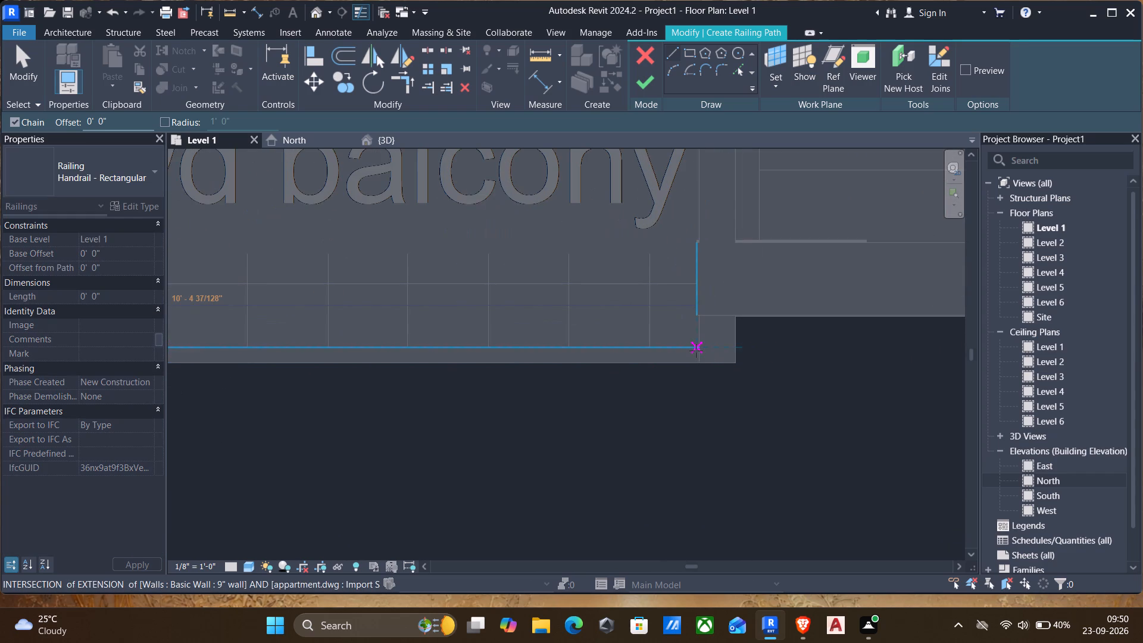
{"action": "scroll", "coordinate": [696, 351], "scroll_direction": "up", "scroll_amount": 3}
{"action": "left_click", "coordinate": [701, 348]}
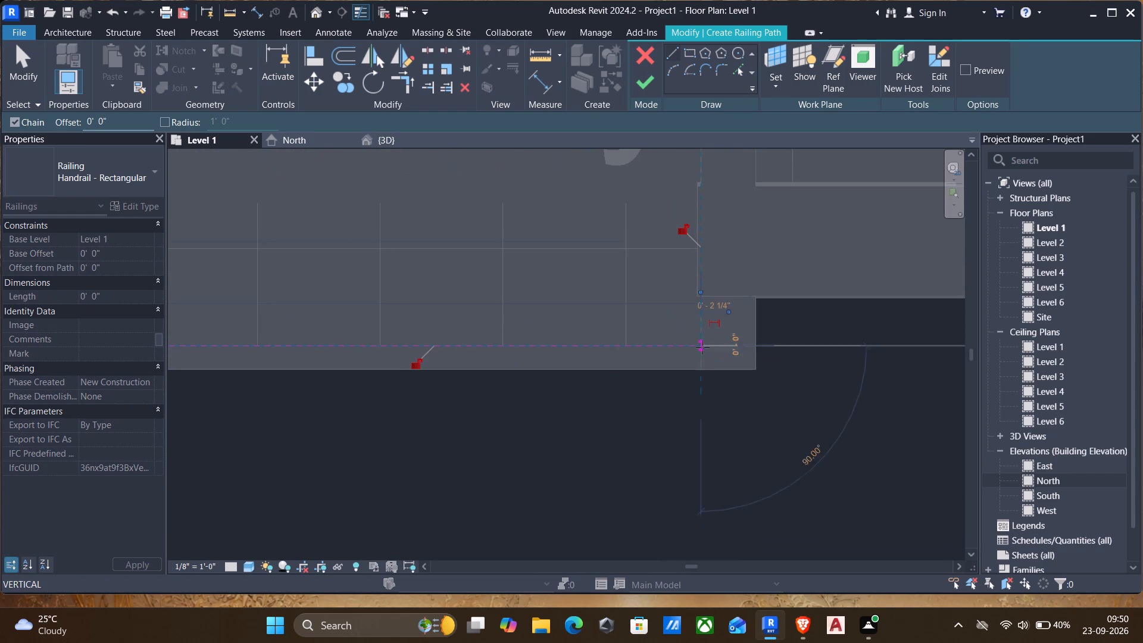
{"action": "left_click", "coordinate": [701, 299]}
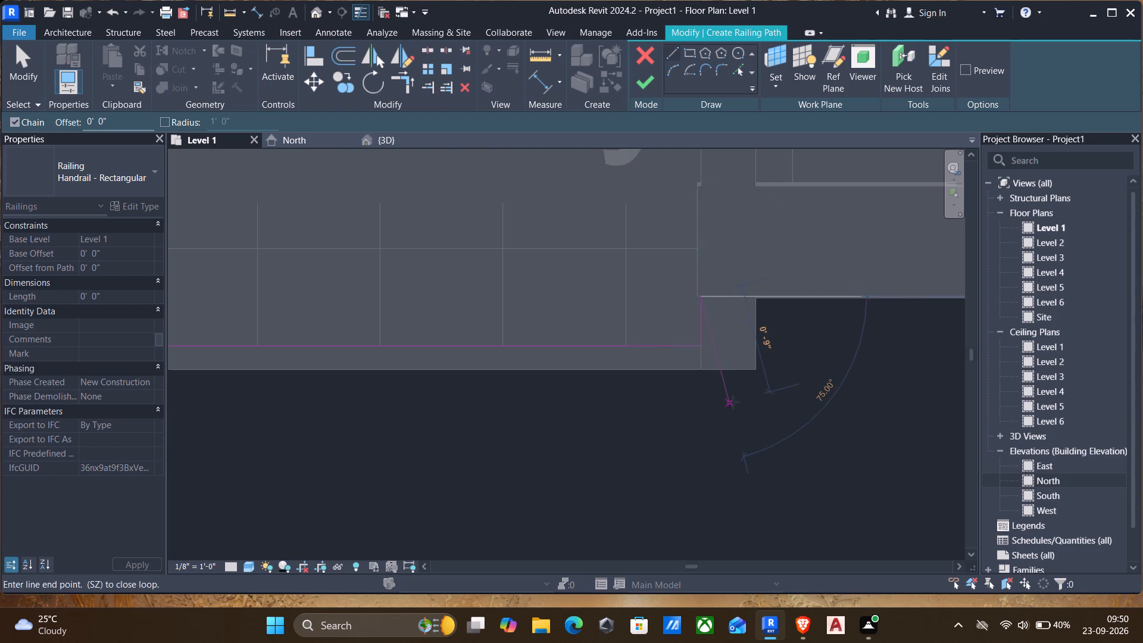
{"action": "scroll", "coordinate": [732, 402], "scroll_direction": "down", "scroll_amount": 1}
{"action": "middle_click_drag", "start_coordinate": [732, 401], "coordinate": [880, 391]}
{"action": "key", "text": "Escape"}
Check the railing path's start at the balcony's side wall and finish the railing sketch.
{"action": "scroll", "coordinate": [536, 359], "scroll_direction": "down", "scroll_amount": 1}
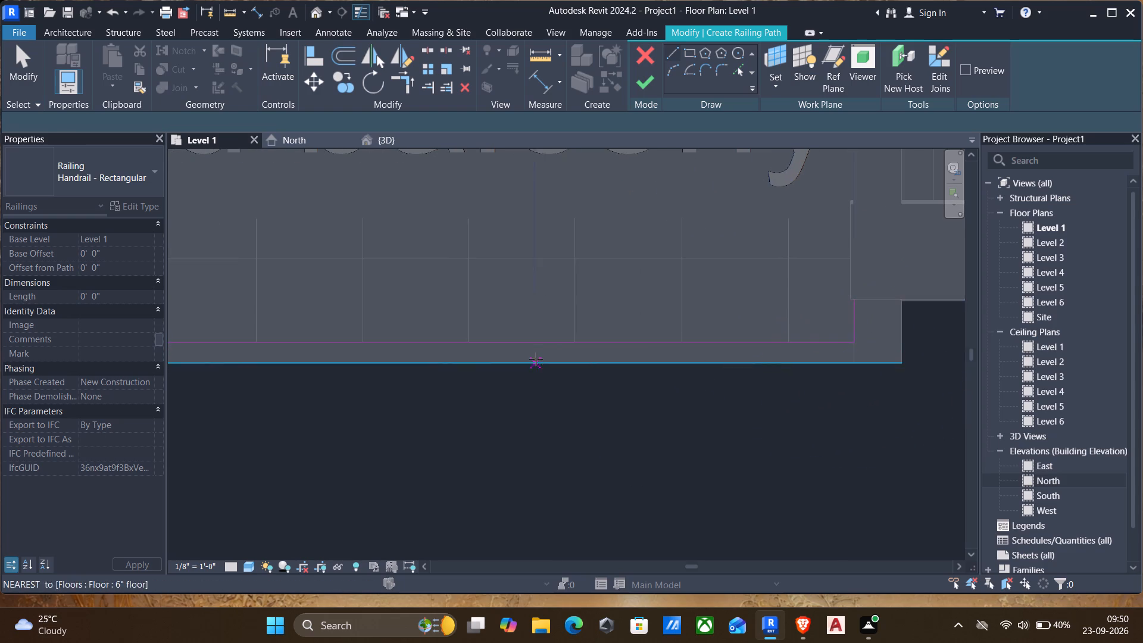
{"action": "scroll", "coordinate": [536, 359], "scroll_direction": "down", "scroll_amount": 1}
{"action": "middle_click_drag", "start_coordinate": [461, 375], "coordinate": [1026, 383]}
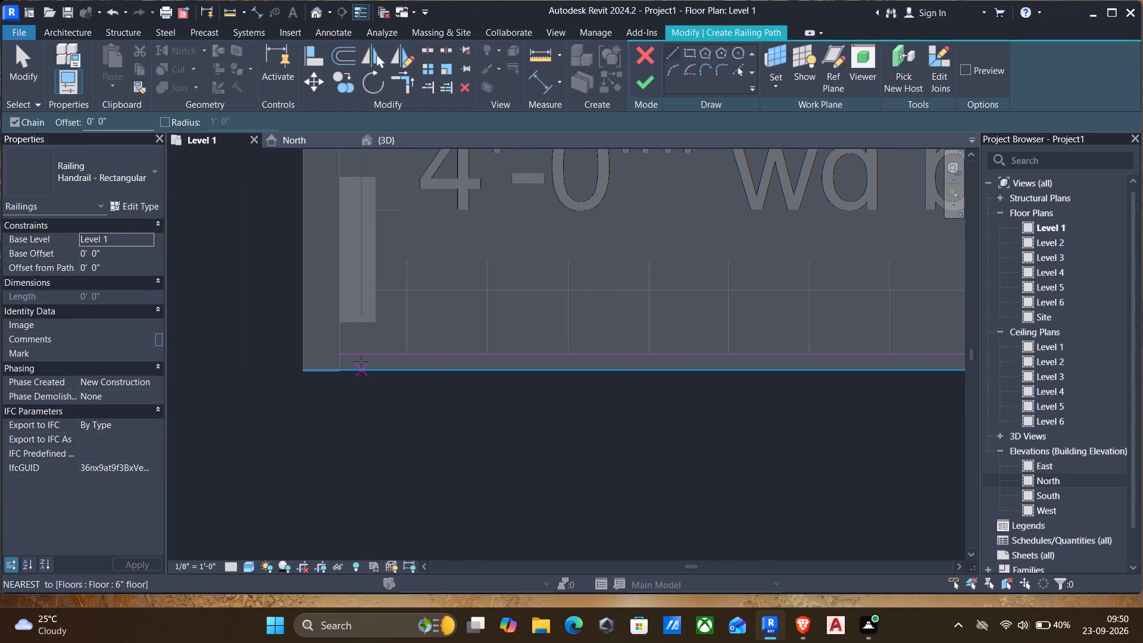
{"action": "scroll", "coordinate": [337, 349], "scroll_direction": "up", "scroll_amount": 4}
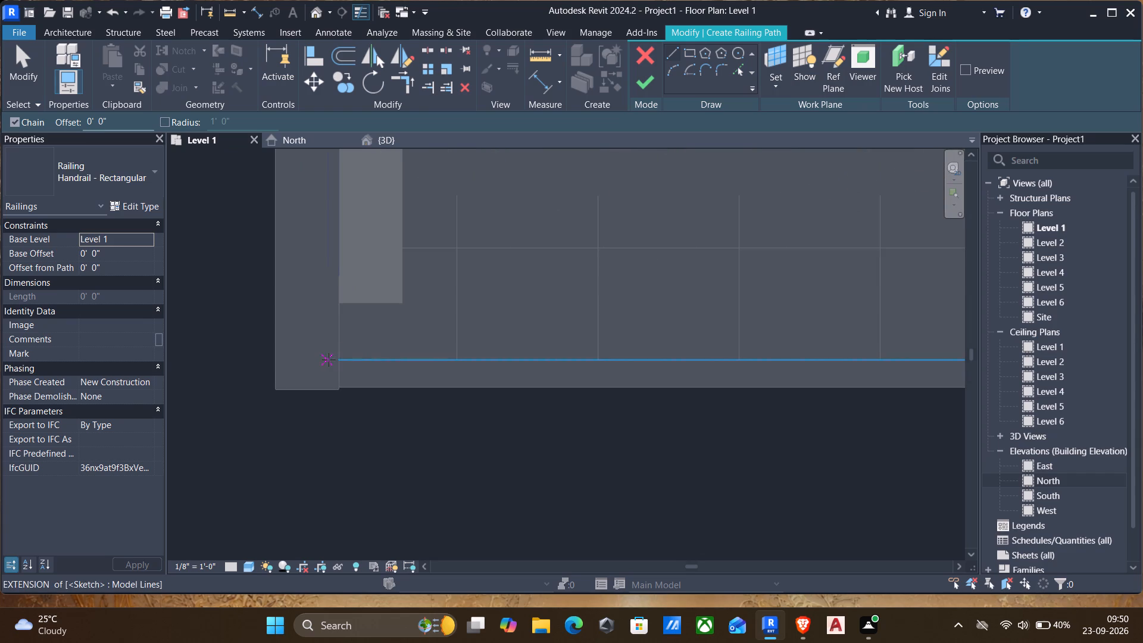
{"action": "key", "text": "Escape"}
{"action": "left_click", "coordinate": [641, 77]}
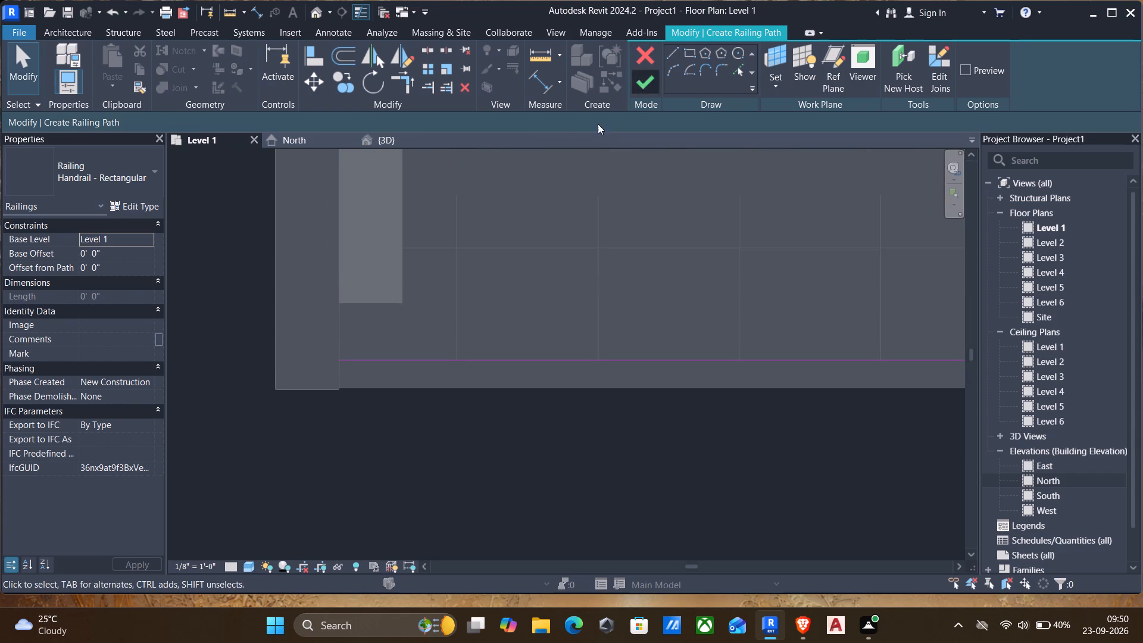
Examine the corner balcony's railing in 3D, checking both ends against the walls and its position on the floor edge.
{"action": "scroll", "coordinate": [544, 188], "scroll_direction": "down", "scroll_amount": 4}
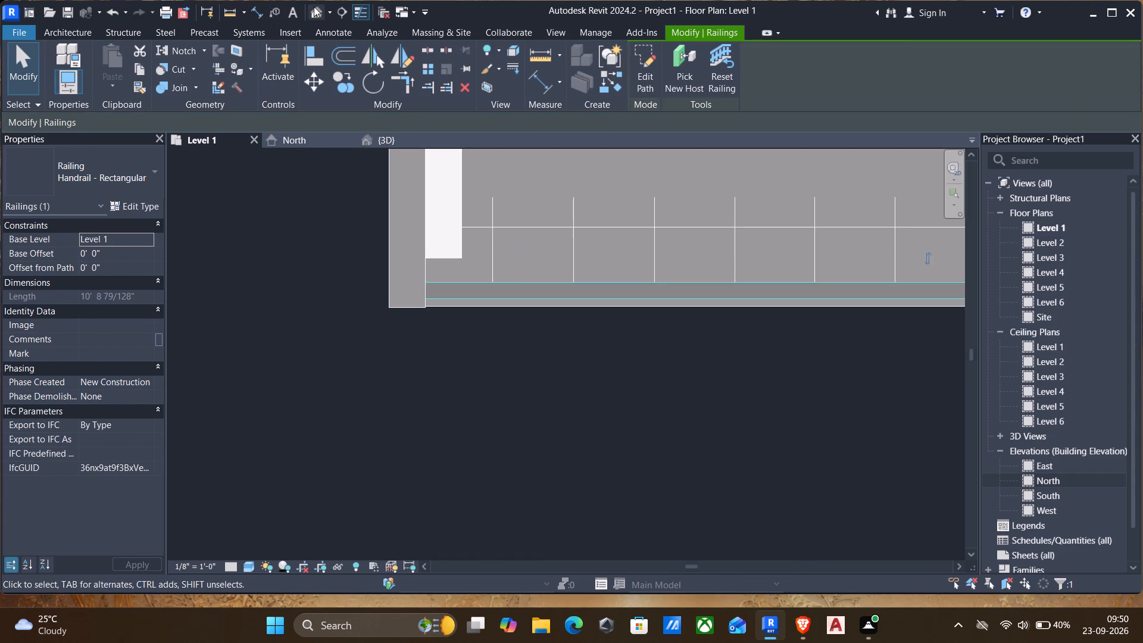
{"action": "left_click", "coordinate": [314, 7]}
{"action": "scroll", "coordinate": [365, 196], "scroll_direction": "down", "scroll_amount": 3}
{"action": "scroll", "coordinate": [513, 288], "scroll_direction": "up", "scroll_amount": 4}
{"action": "scroll", "coordinate": [549, 364], "scroll_direction": "up", "scroll_amount": 4}
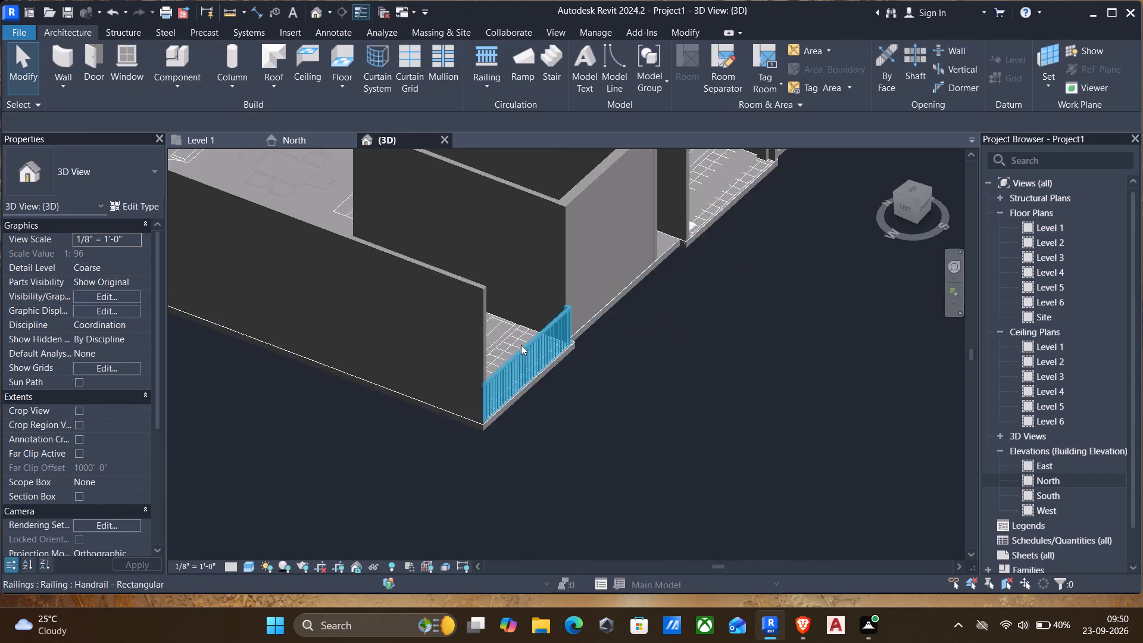
{"action": "scroll", "coordinate": [516, 341], "scroll_direction": "up", "scroll_amount": 5}
{"action": "scroll", "coordinate": [441, 424], "scroll_direction": "up", "scroll_amount": 10}
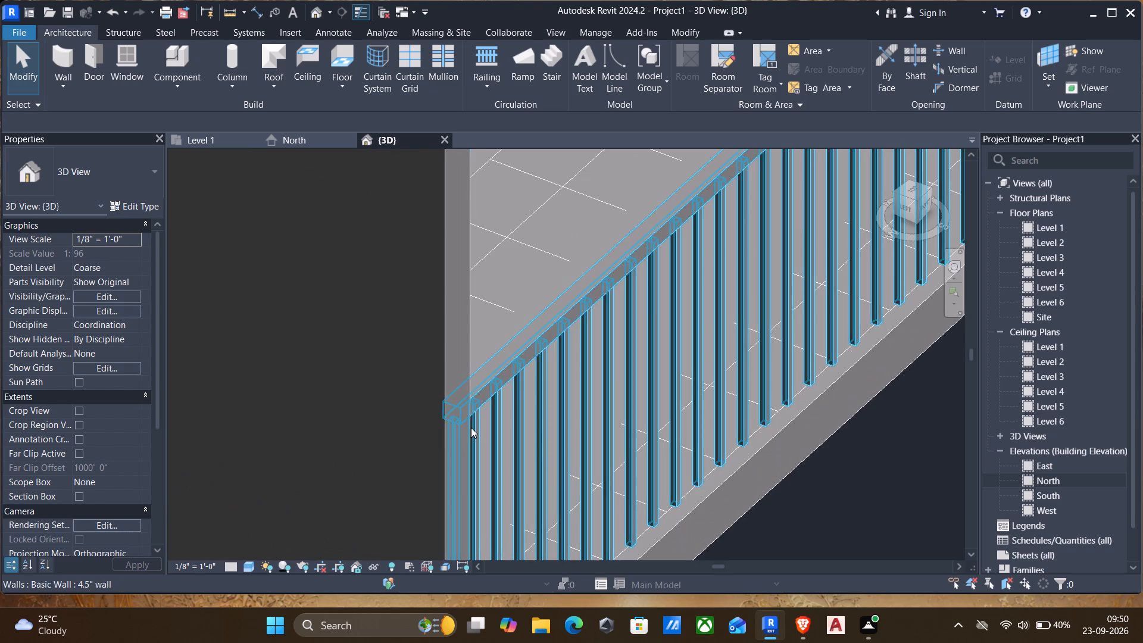
{"action": "scroll", "coordinate": [471, 426], "scroll_direction": "down", "scroll_amount": 5}
{"action": "scroll", "coordinate": [561, 395], "scroll_direction": "down", "scroll_amount": 5}
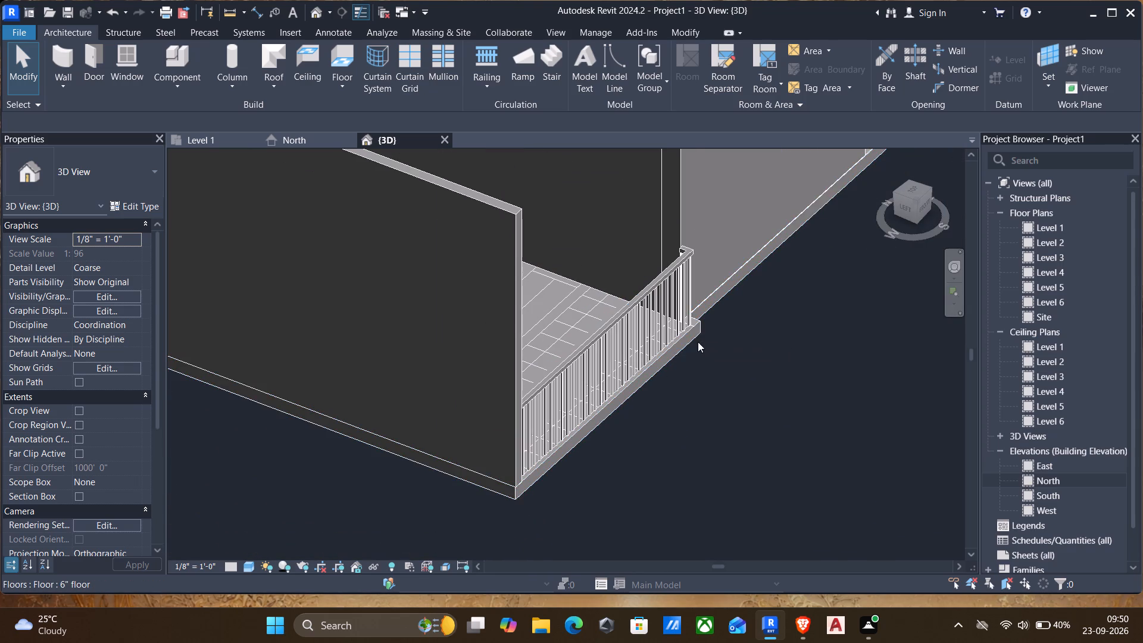
{"action": "middle_click_drag", "start_coordinate": [682, 354], "coordinate": [666, 320], "text": "shift"}
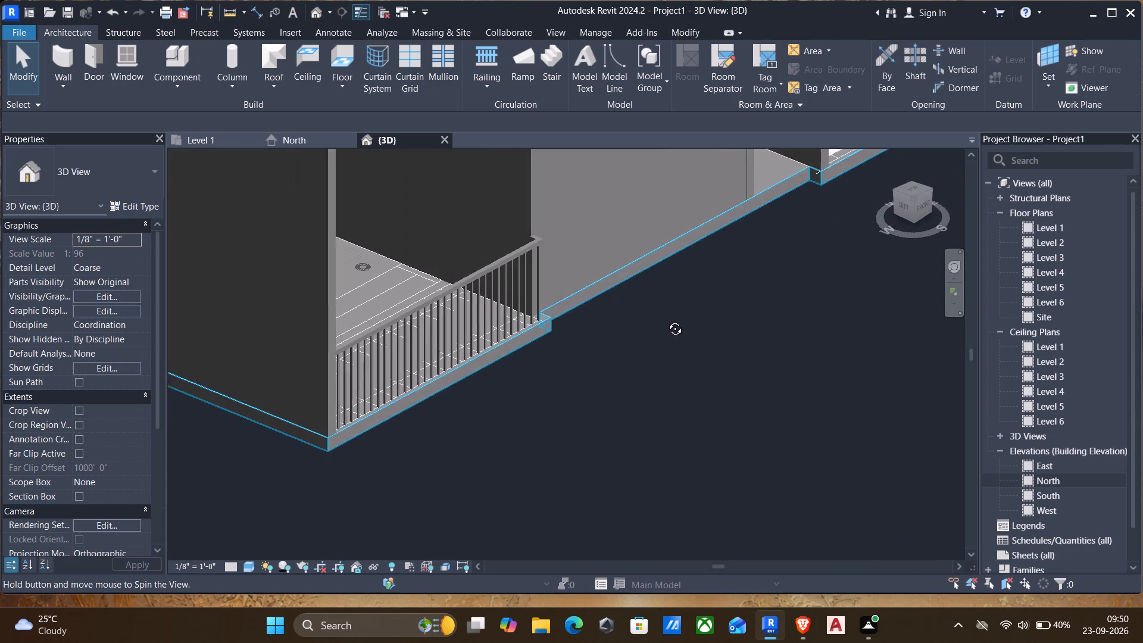
{"action": "middle_click_drag", "start_coordinate": [666, 320], "coordinate": [667, 320], "text": "shift"}
{"action": "scroll", "coordinate": [515, 325], "scroll_direction": "up", "scroll_amount": 10}
{"action": "scroll", "coordinate": [561, 362], "scroll_direction": "down", "scroll_amount": 7}
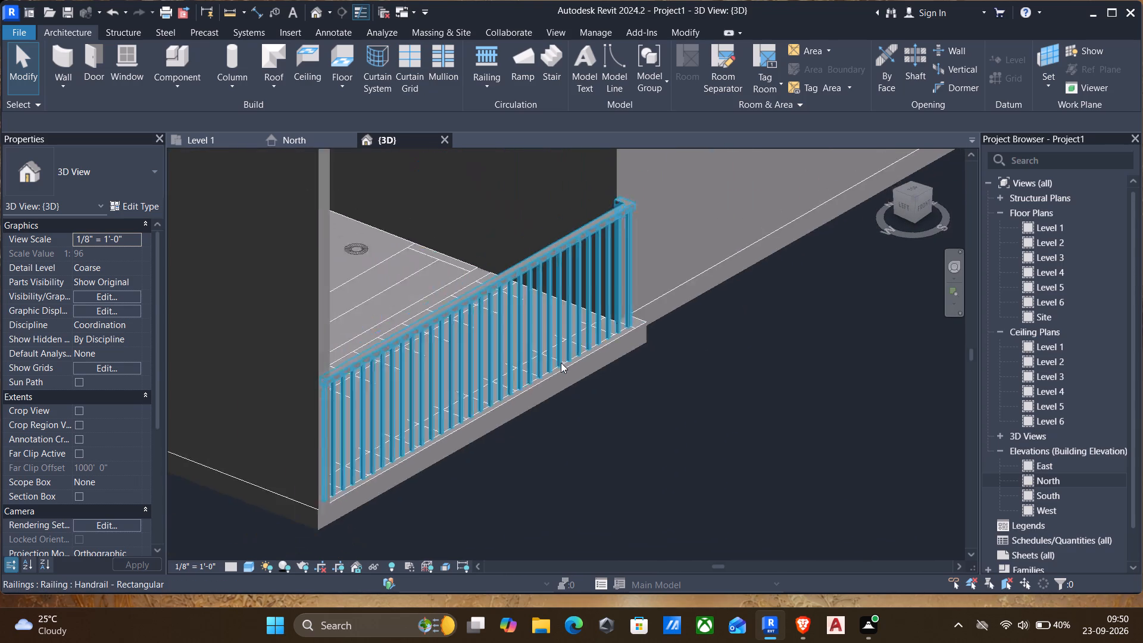
{"action": "scroll", "coordinate": [561, 363], "scroll_direction": "down", "scroll_amount": 8}
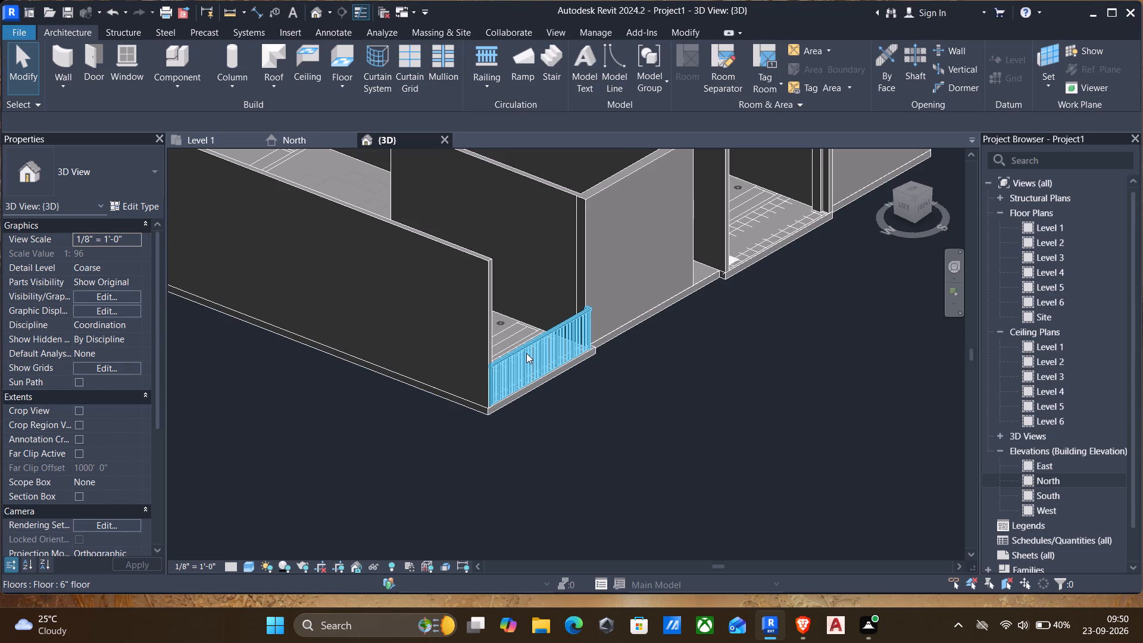
Start a similar Handrail - Rectangular railing from the corner balcony's railing, for the second 4'-0" wd balcony on the Level 1 floor plan.
{"action": "left_click", "coordinate": [511, 355]}
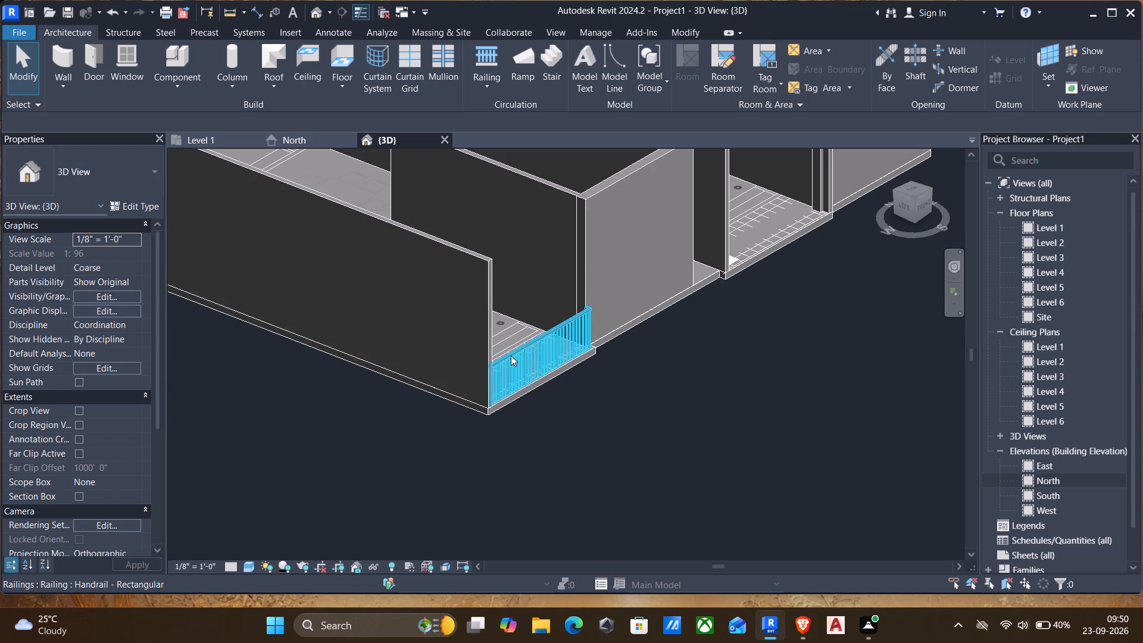
{"action": "type", "text": "cs"}
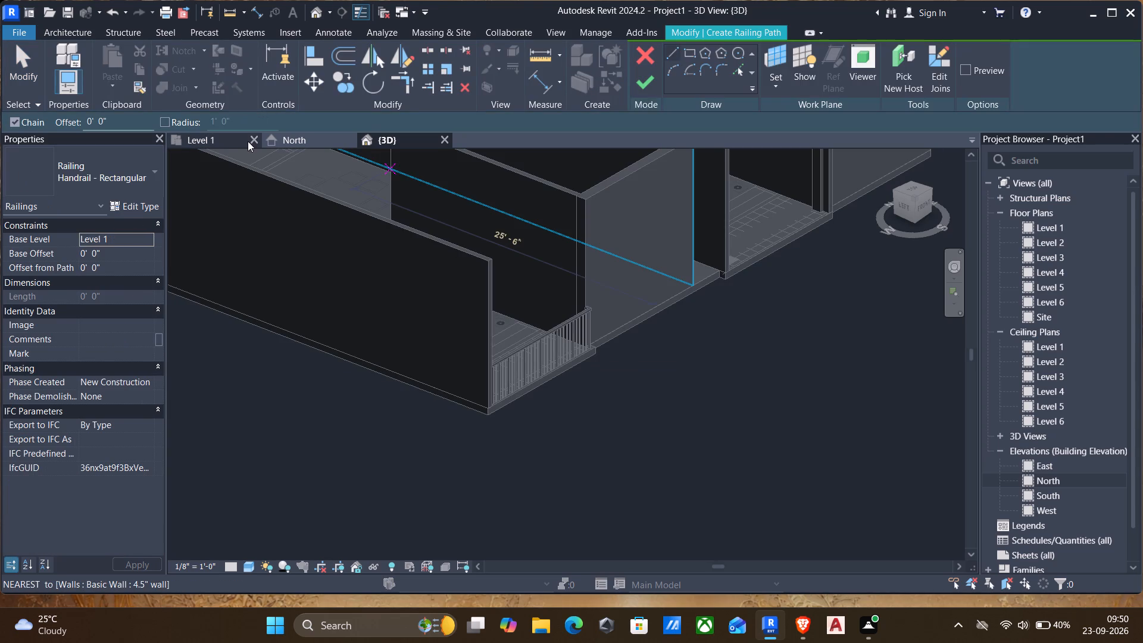
{"action": "left_click", "coordinate": [217, 139]}
{"action": "scroll", "coordinate": [383, 264], "scroll_direction": "down", "scroll_amount": 3}
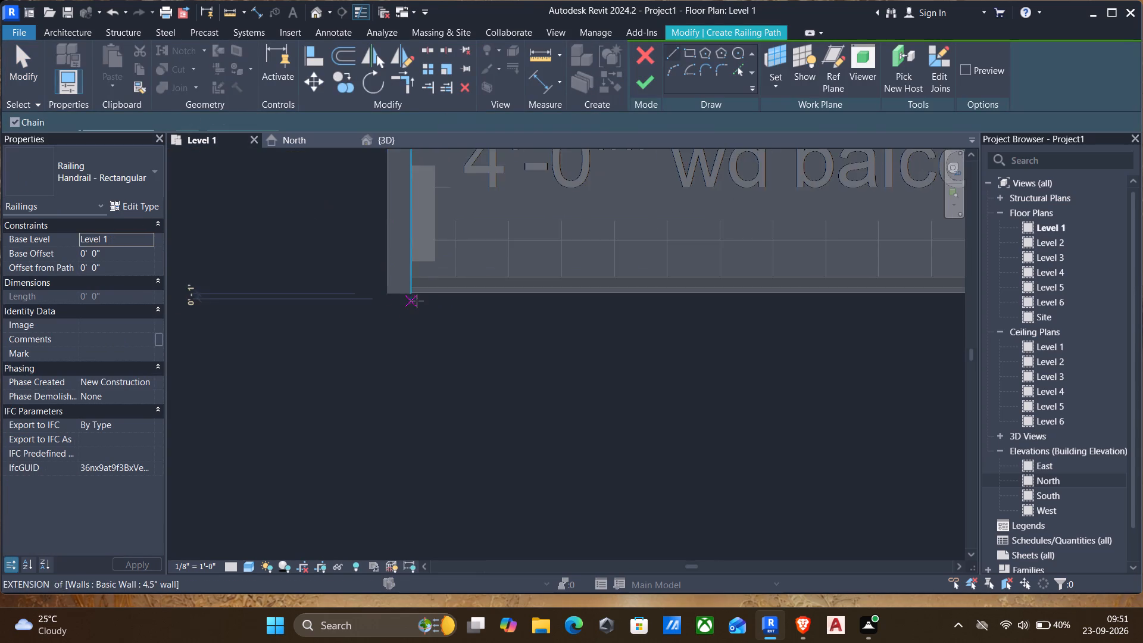
{"action": "middle_click_drag", "start_coordinate": [417, 301], "coordinate": [300, 299]}
{"action": "scroll", "coordinate": [300, 299], "scroll_direction": "down", "scroll_amount": 5}
{"action": "middle_click_drag", "start_coordinate": [585, 293], "coordinate": [149, 309]}
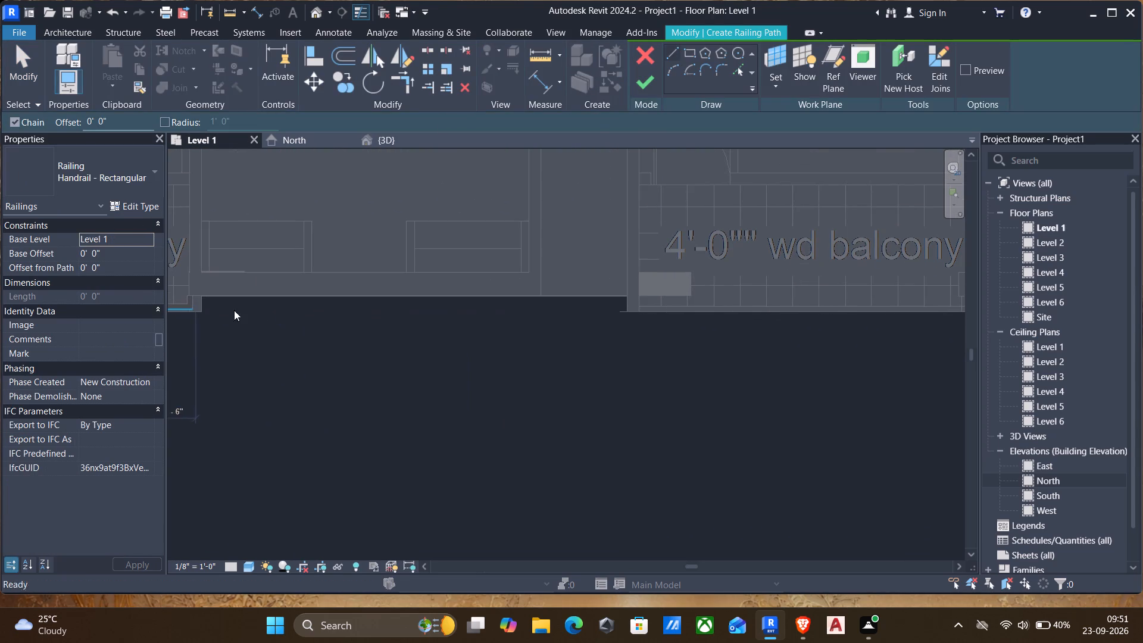
{"action": "scroll", "coordinate": [692, 315], "scroll_direction": "up", "scroll_amount": 9}
{"action": "scroll", "coordinate": [515, 302], "scroll_direction": "up", "scroll_amount": 5}
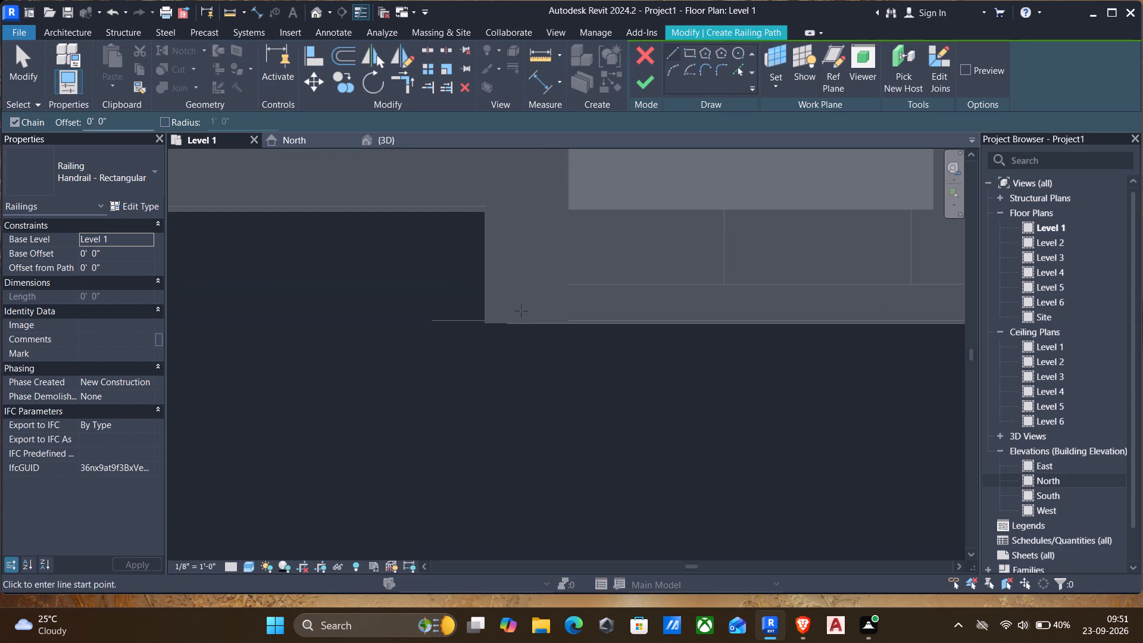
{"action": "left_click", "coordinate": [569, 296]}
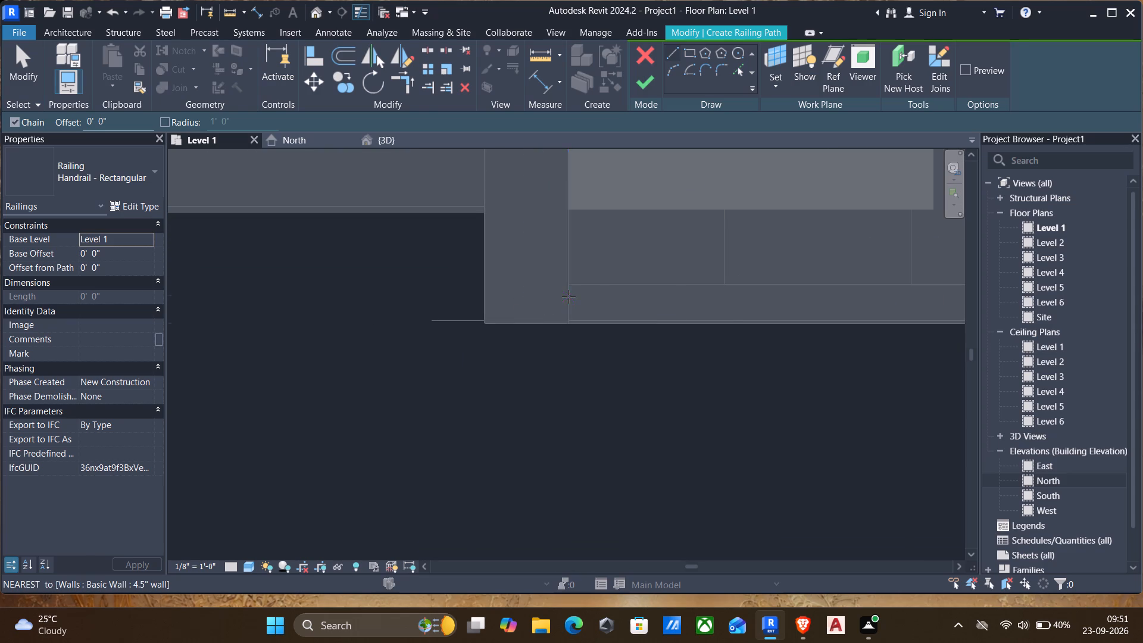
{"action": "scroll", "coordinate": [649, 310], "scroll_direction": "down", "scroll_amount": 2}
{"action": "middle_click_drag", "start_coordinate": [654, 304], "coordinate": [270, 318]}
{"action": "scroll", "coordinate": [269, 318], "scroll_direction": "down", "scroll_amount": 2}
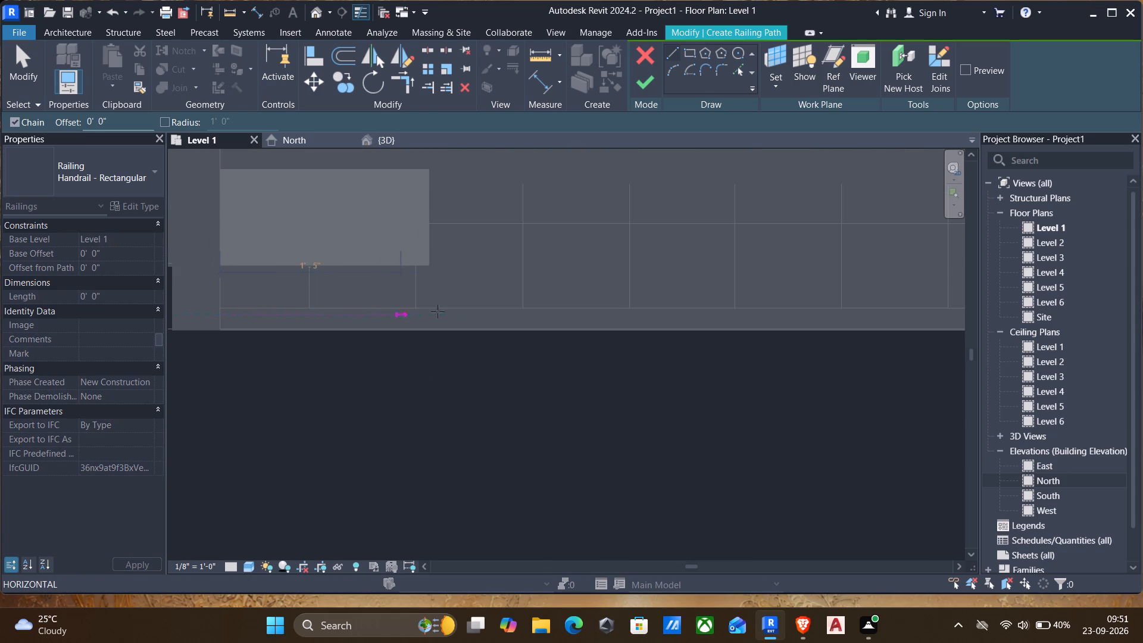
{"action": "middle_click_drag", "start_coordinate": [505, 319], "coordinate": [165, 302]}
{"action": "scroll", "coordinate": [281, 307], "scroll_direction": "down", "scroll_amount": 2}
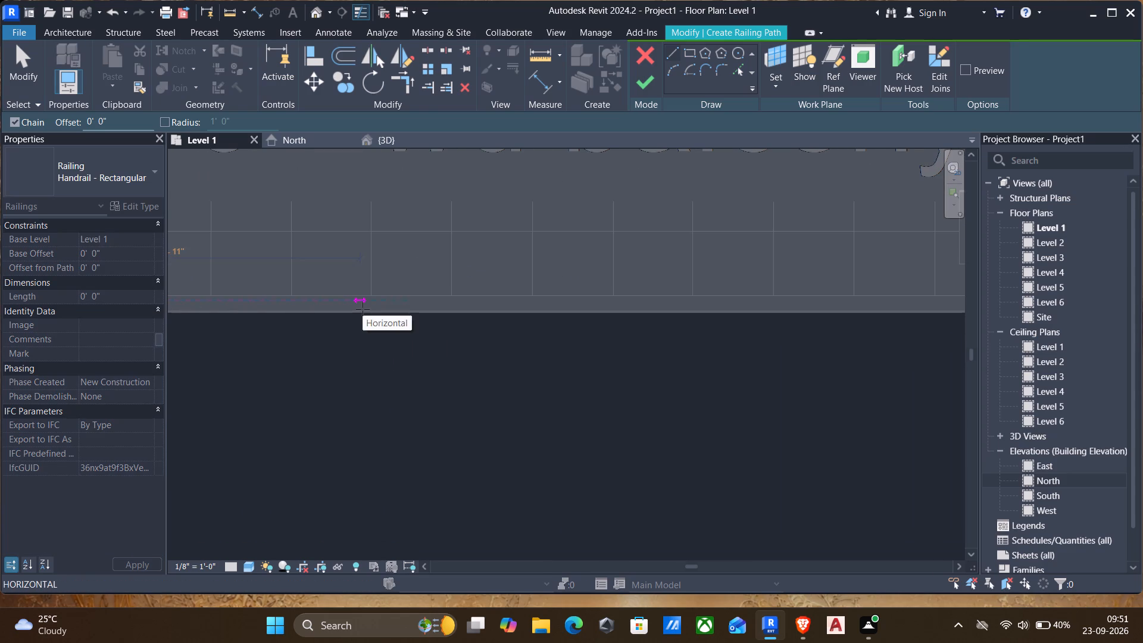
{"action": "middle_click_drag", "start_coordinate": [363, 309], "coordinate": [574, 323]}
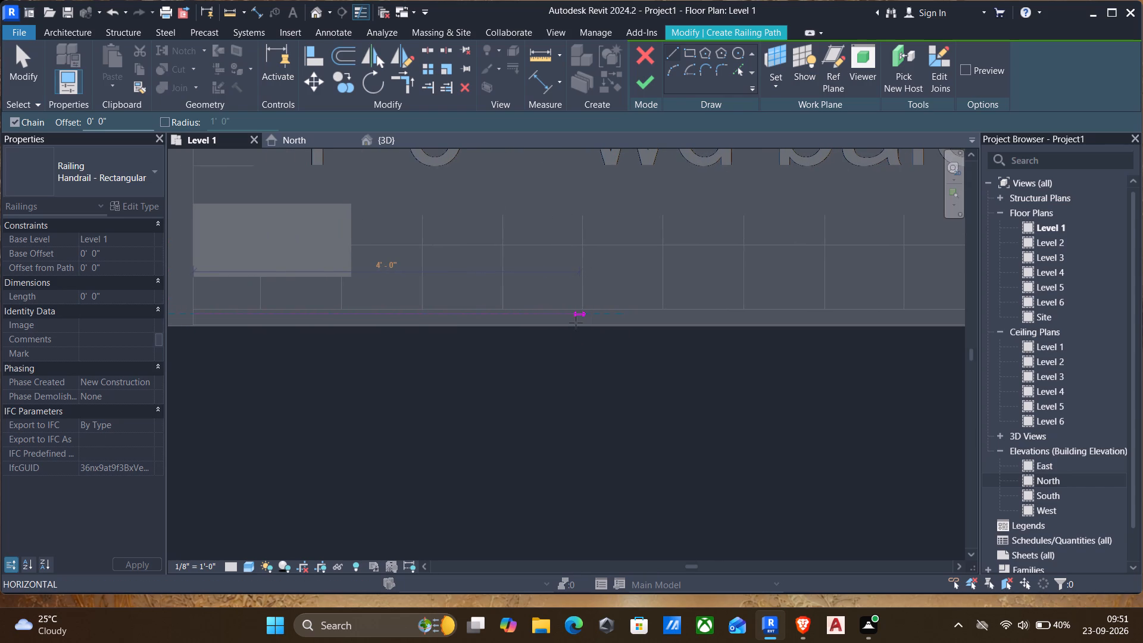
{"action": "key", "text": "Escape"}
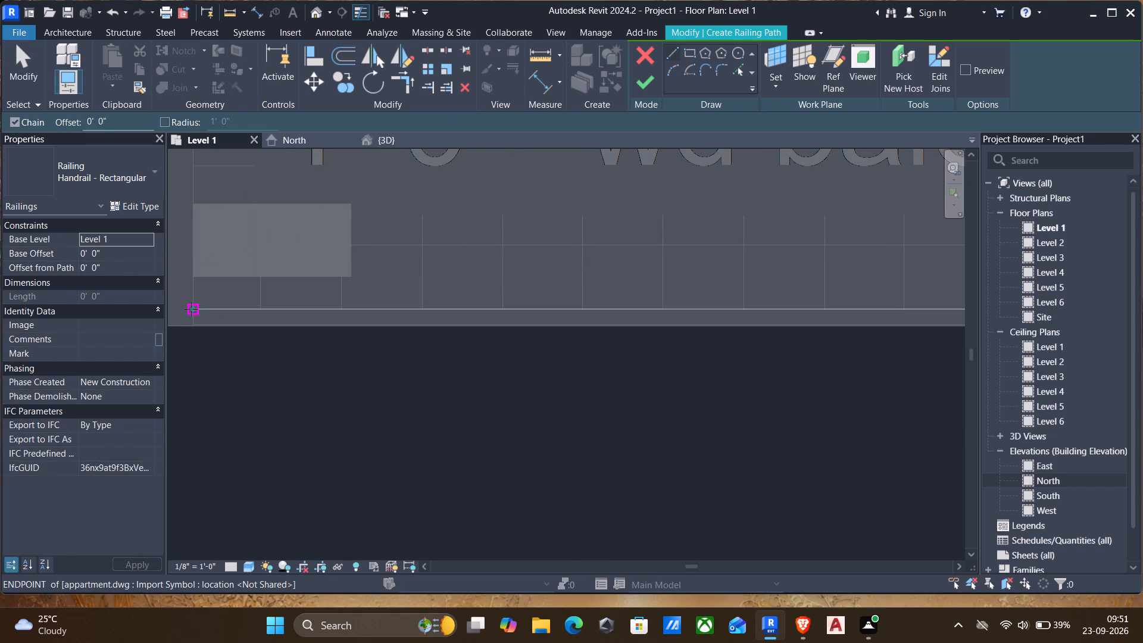
Sketch a straight railing path about 10'-4 1/2" long along the second 4'-0" wd balcony's outer edge and finish the railing.
{"action": "left_click", "coordinate": [191, 309]}
{"action": "scroll", "coordinate": [263, 316], "scroll_direction": "down", "scroll_amount": 3}
{"action": "middle_click_drag", "start_coordinate": [505, 314], "coordinate": [226, 333]}
{"action": "scroll", "coordinate": [557, 333], "scroll_direction": "up", "scroll_amount": 2}
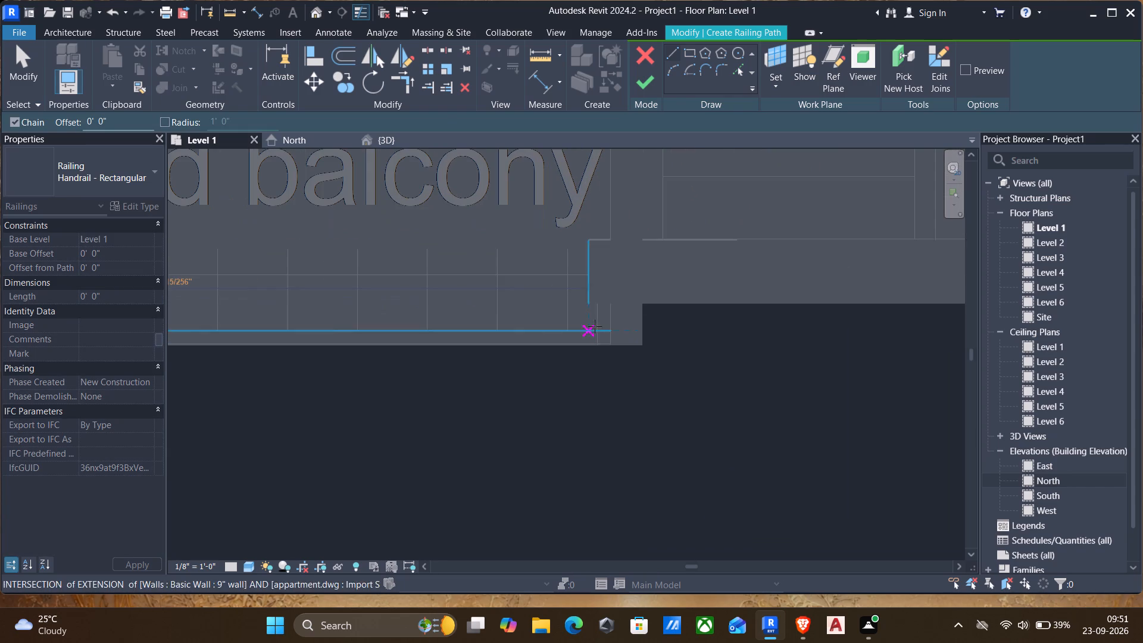
{"action": "left_click", "coordinate": [613, 332]}
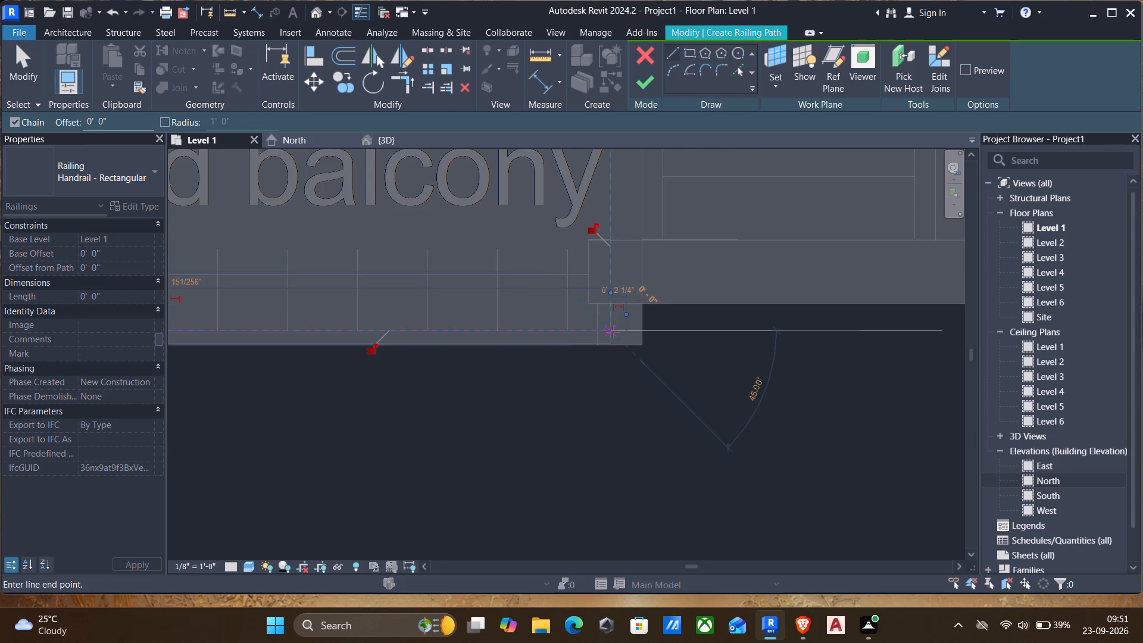
{"action": "key", "text": "Escape"}
{"action": "key", "text": "Escape"}
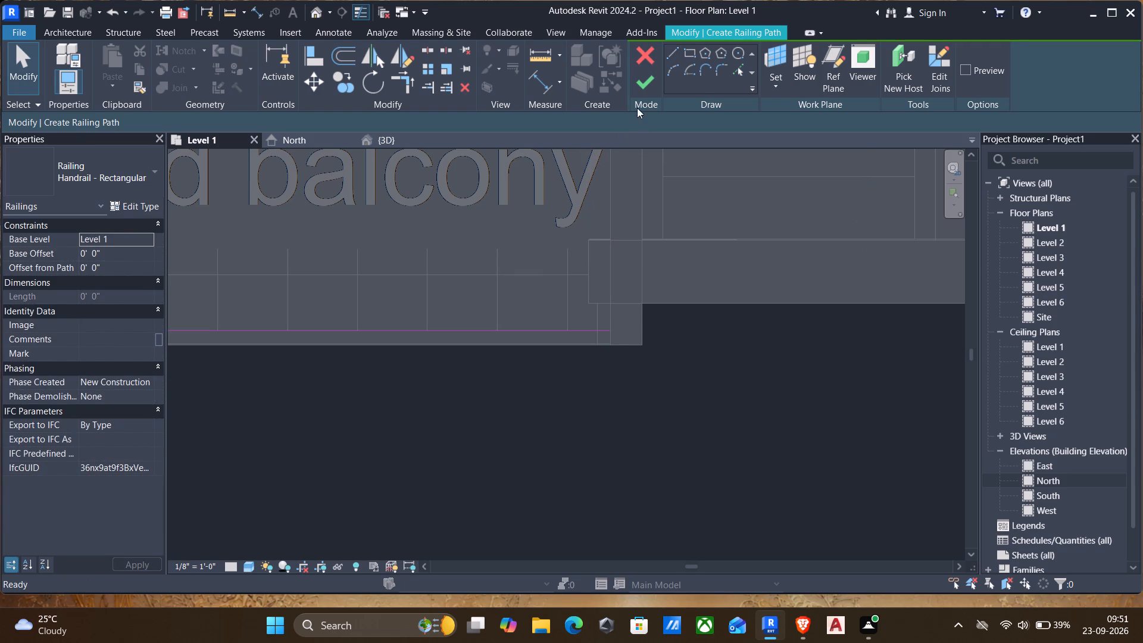
{"action": "left_click", "coordinate": [643, 86]}
{"action": "scroll", "coordinate": [590, 228], "scroll_direction": "down", "scroll_amount": 4}
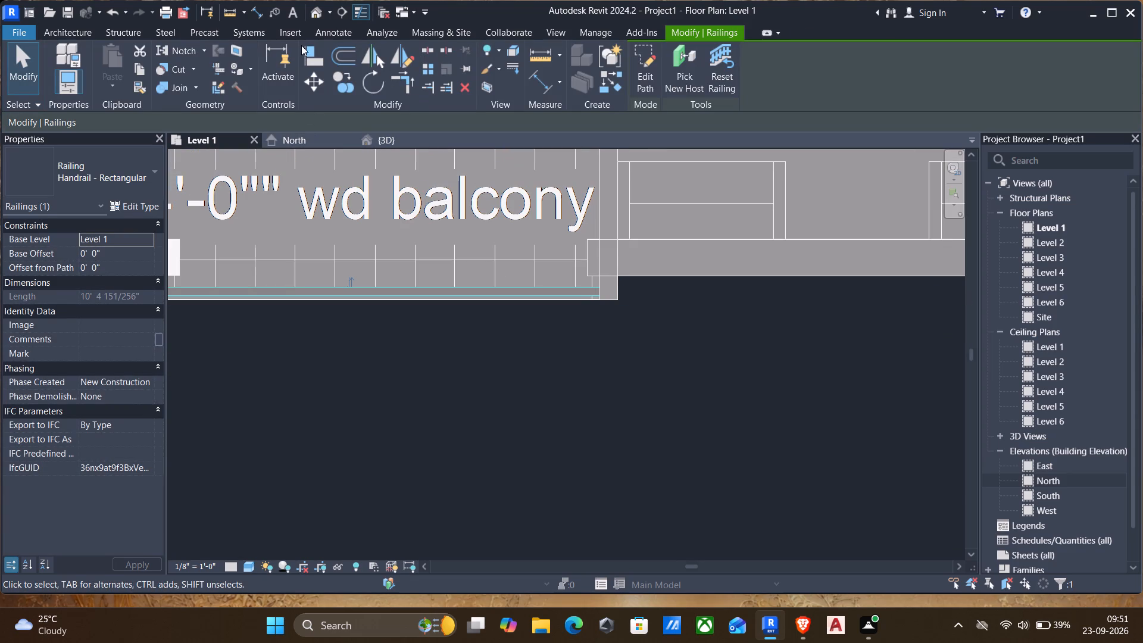
Examine both balcony railings in 3D against their walls and floor edges, including the floor projection along the building's long side wall.
{"action": "left_click", "coordinate": [318, 10]}
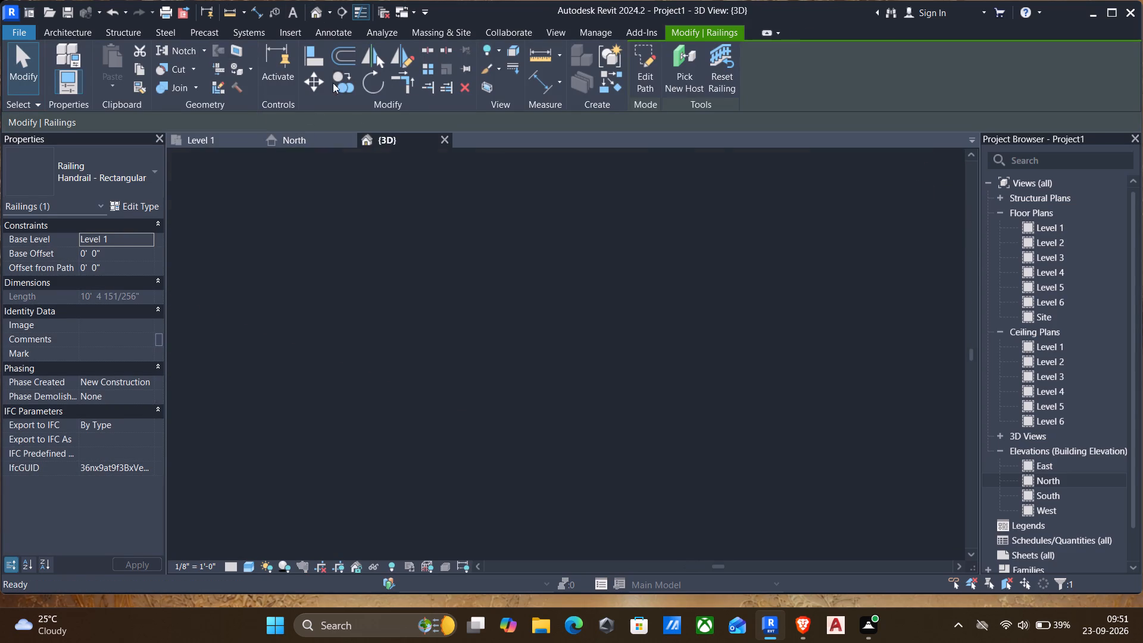
{"action": "scroll", "coordinate": [609, 182], "scroll_direction": "down", "scroll_amount": 2}
{"action": "middle_click_drag", "start_coordinate": [742, 183], "coordinate": [732, 255]}
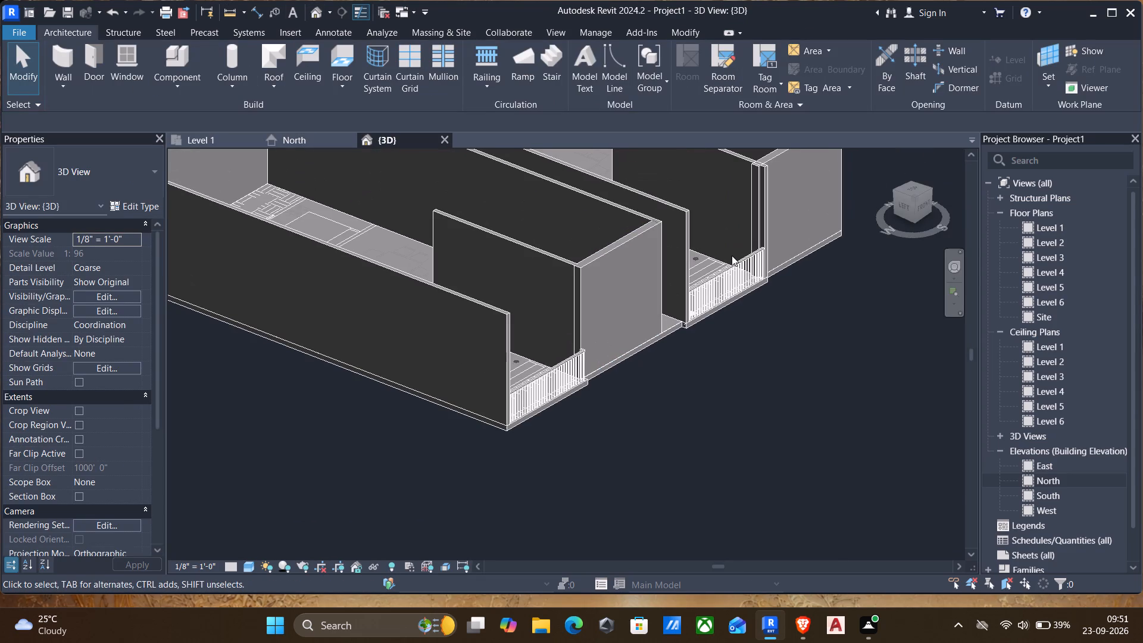
{"action": "scroll", "coordinate": [732, 255], "scroll_direction": "up", "scroll_amount": 4}
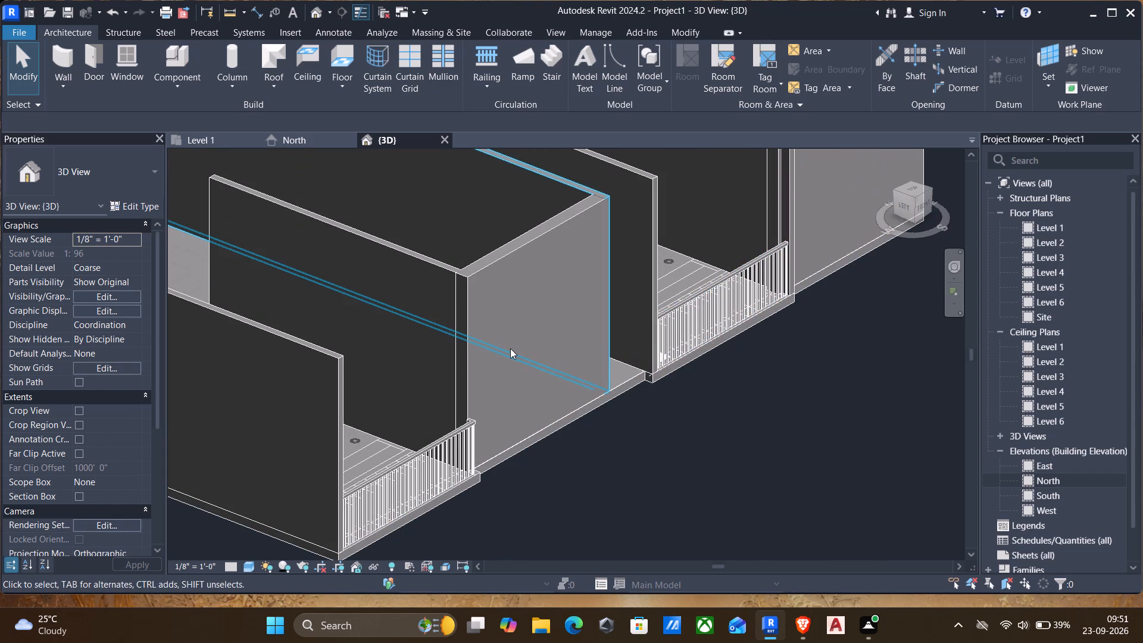
{"action": "scroll", "coordinate": [647, 391], "scroll_direction": "up", "scroll_amount": 4}
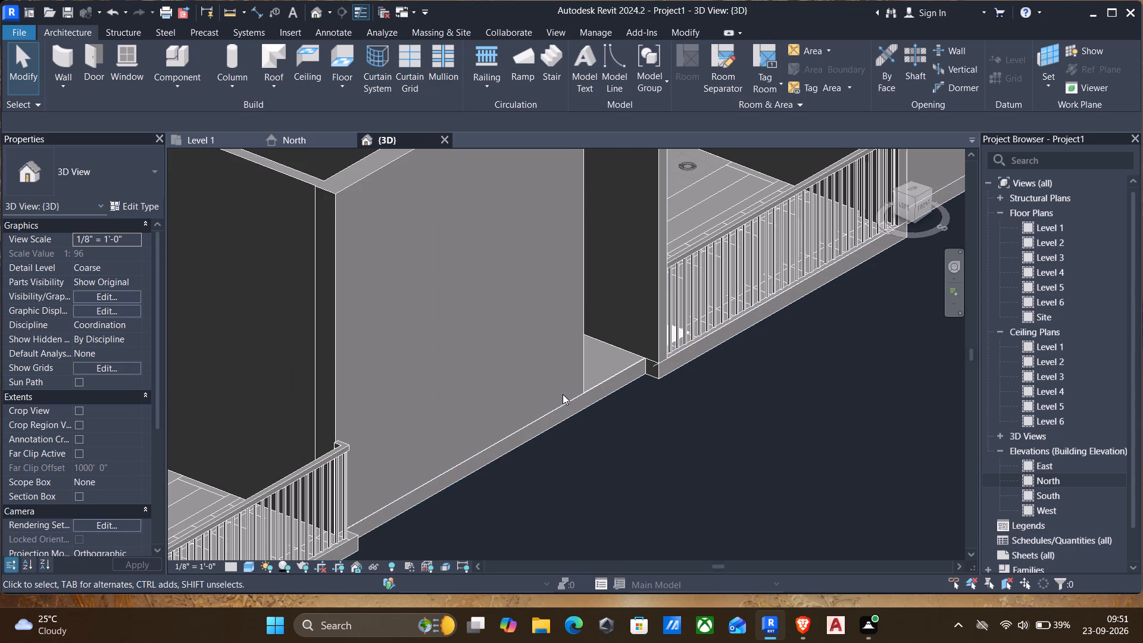
{"action": "scroll", "coordinate": [563, 394], "scroll_direction": "down", "scroll_amount": 4}
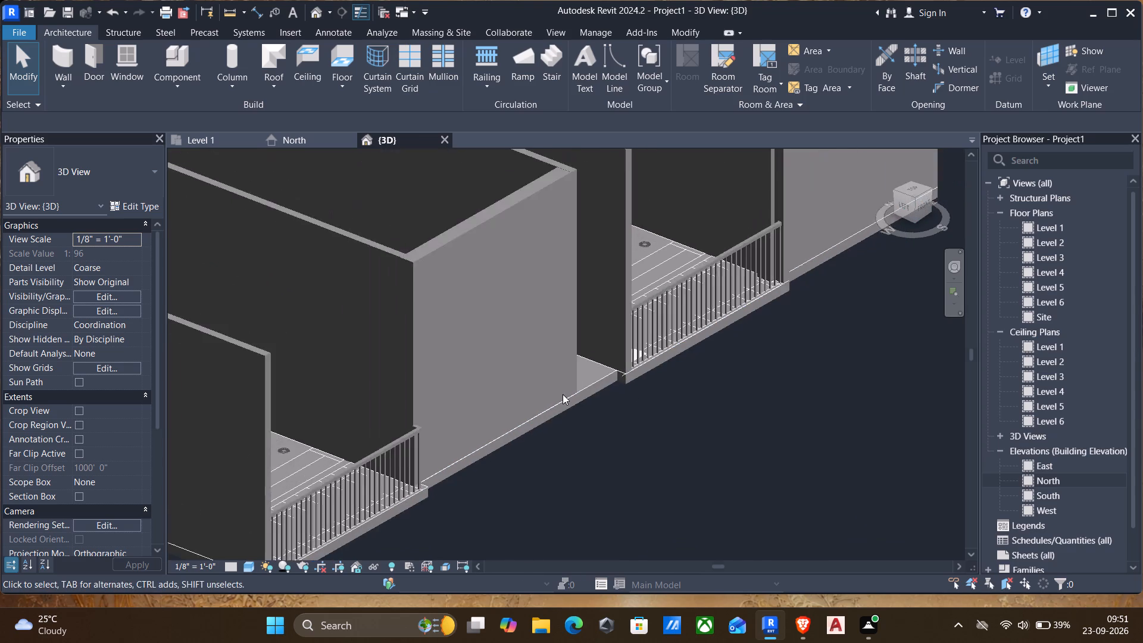
{"action": "scroll", "coordinate": [599, 391], "scroll_direction": "down", "scroll_amount": 3}
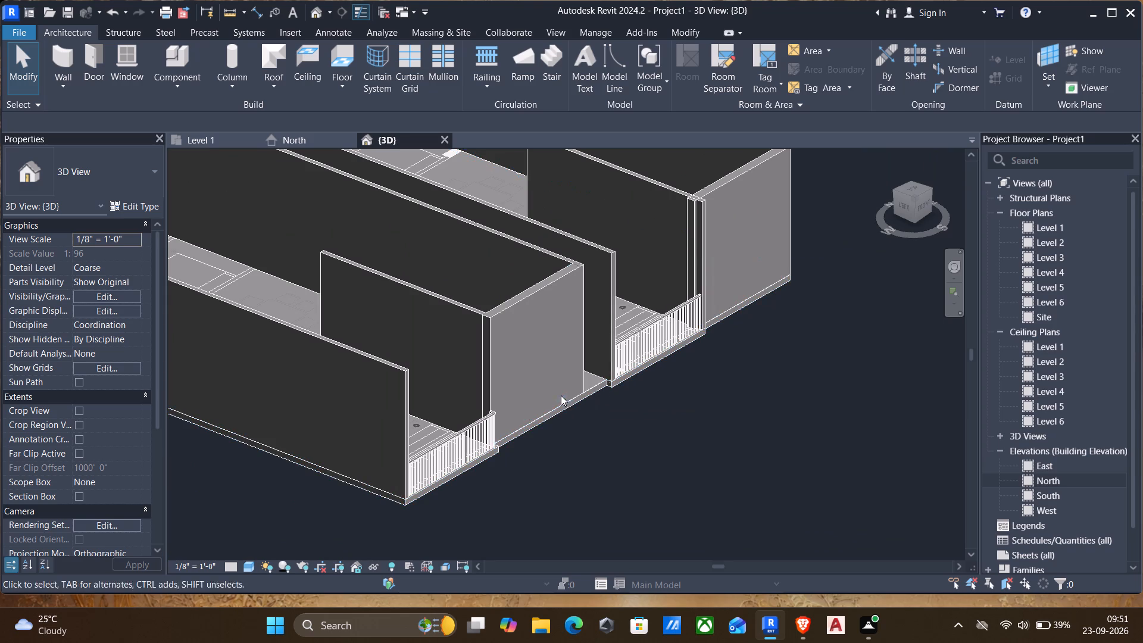
{"action": "scroll", "coordinate": [594, 397], "scroll_direction": "up", "scroll_amount": 3}
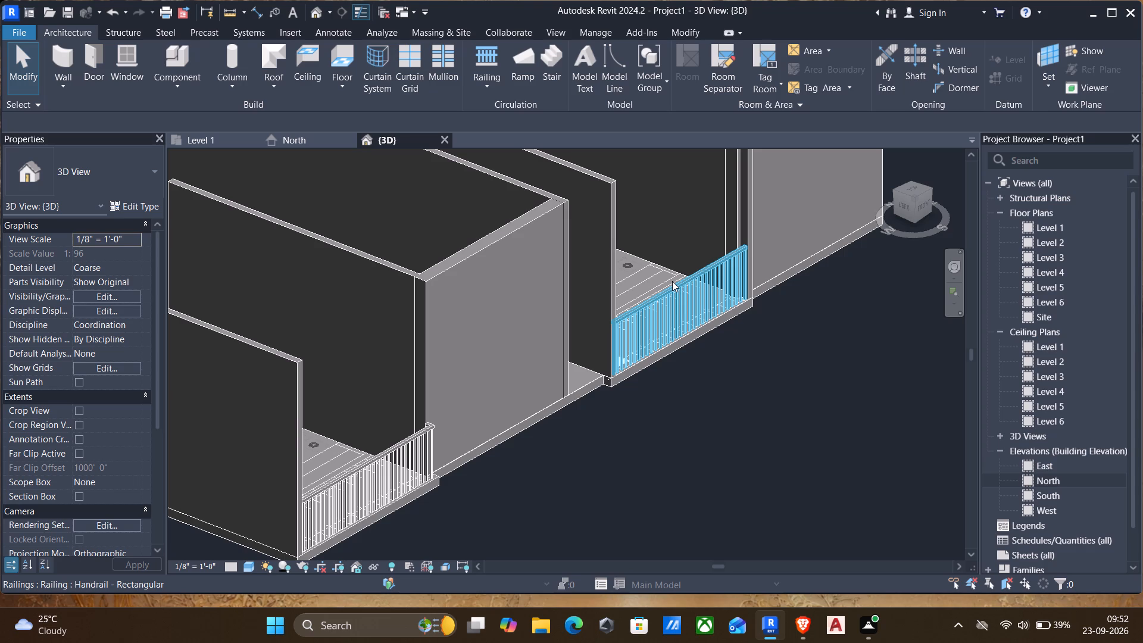
{"action": "scroll", "coordinate": [717, 341], "scroll_direction": "down", "scroll_amount": 5}
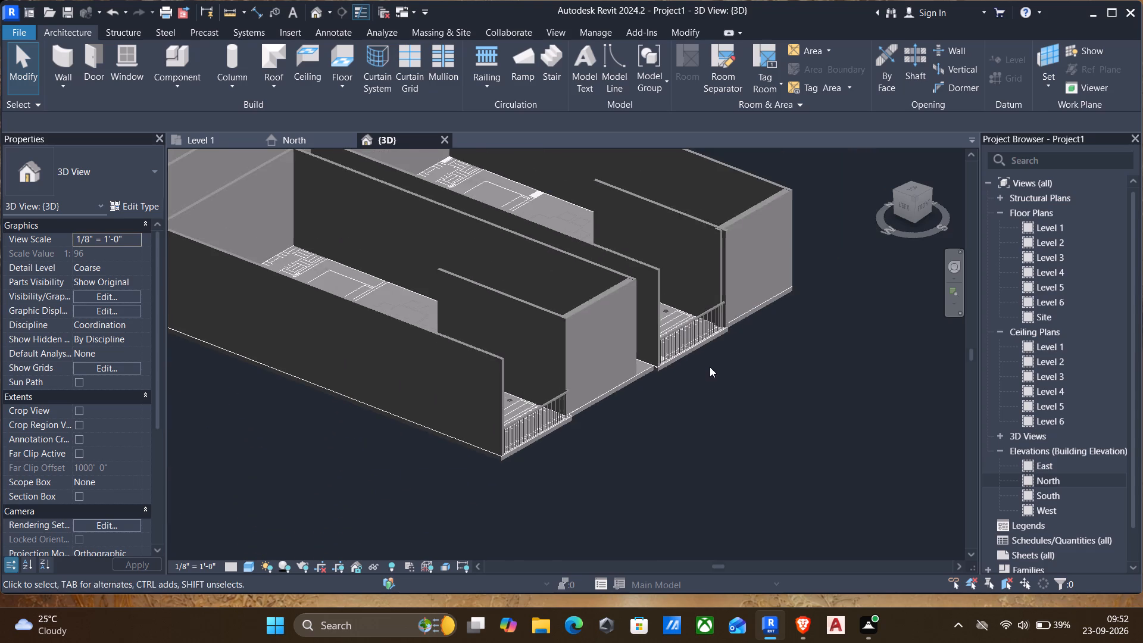
{"action": "middle_click_drag", "start_coordinate": [710, 367], "coordinate": [819, 348]}
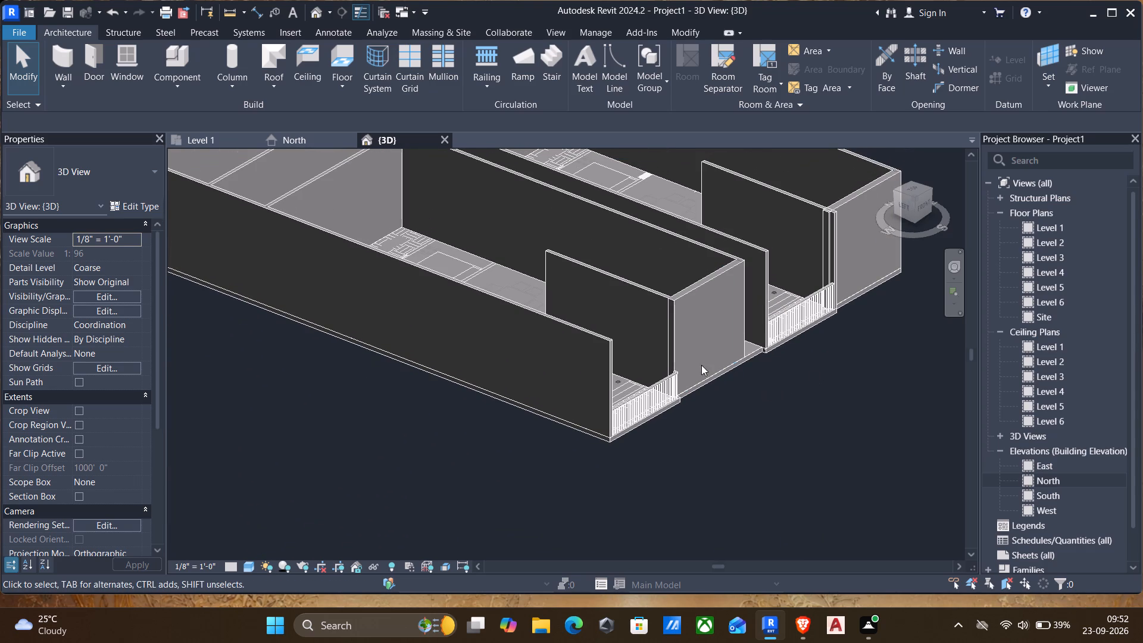
{"action": "scroll", "coordinate": [580, 376], "scroll_direction": "down", "scroll_amount": 2}
{"action": "middle_click_drag", "start_coordinate": [542, 389], "coordinate": [647, 438]}
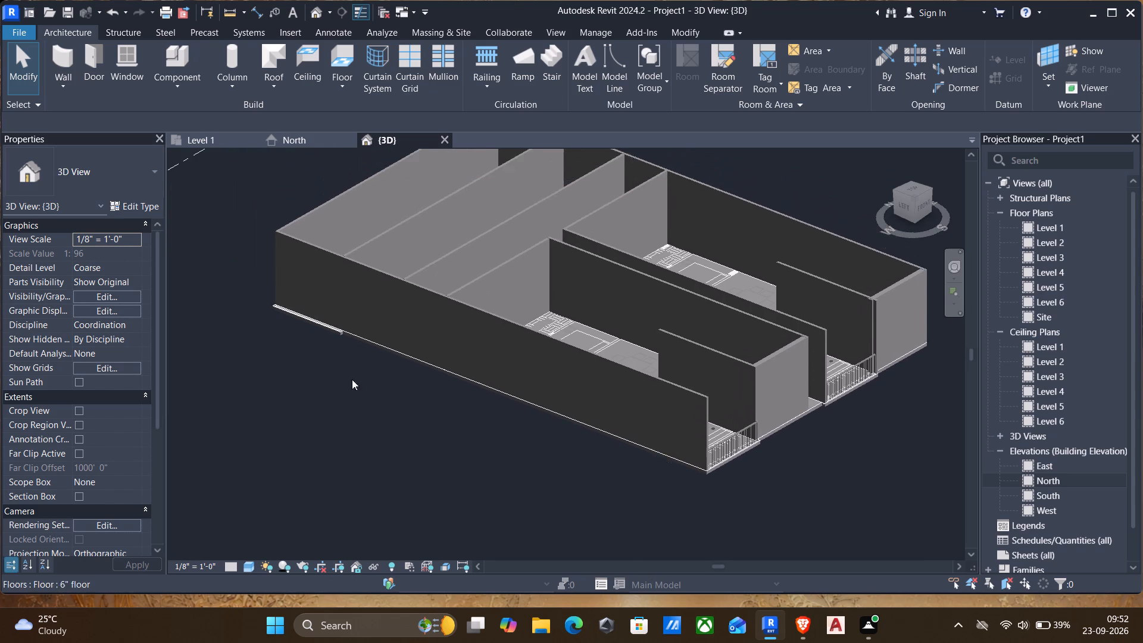
{"action": "scroll", "coordinate": [316, 308], "scroll_direction": "up", "scroll_amount": 3}
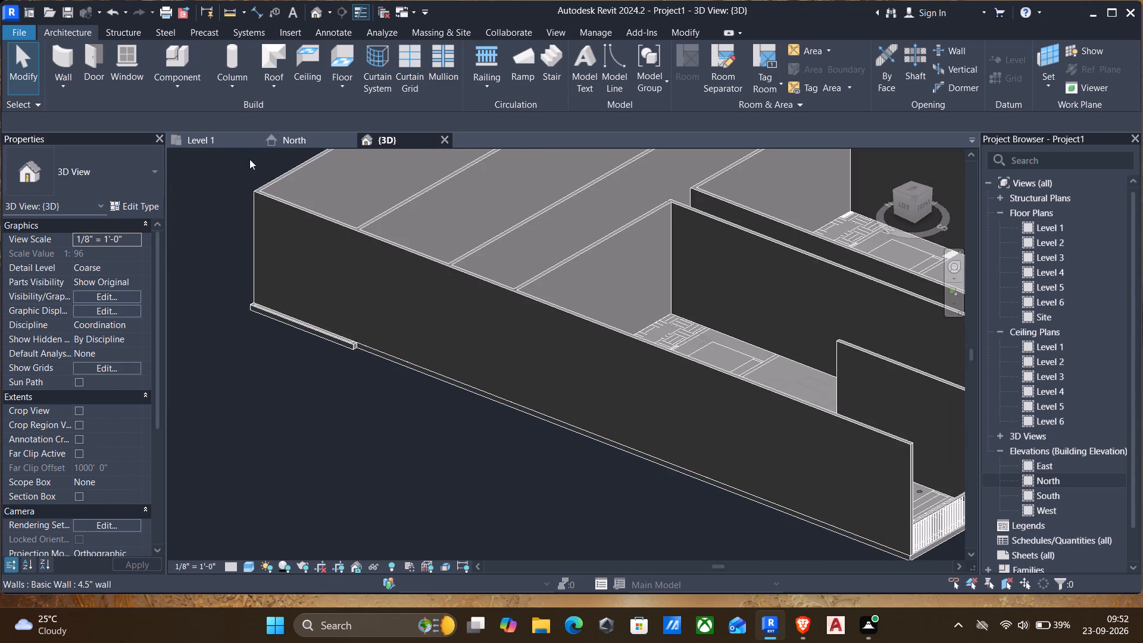
Create a Handrail - Rectangular railing on Level 1 along the outer edge of the c.bed's 4'-0" wd balcony, about 10'-10 1/2" long.
{"action": "left_click", "coordinate": [211, 141]}
{"action": "scroll", "coordinate": [340, 294], "scroll_direction": "down", "scroll_amount": 1}
{"action": "scroll", "coordinate": [419, 301], "scroll_direction": "down", "scroll_amount": 5}
{"action": "left_click", "coordinate": [480, 58]}
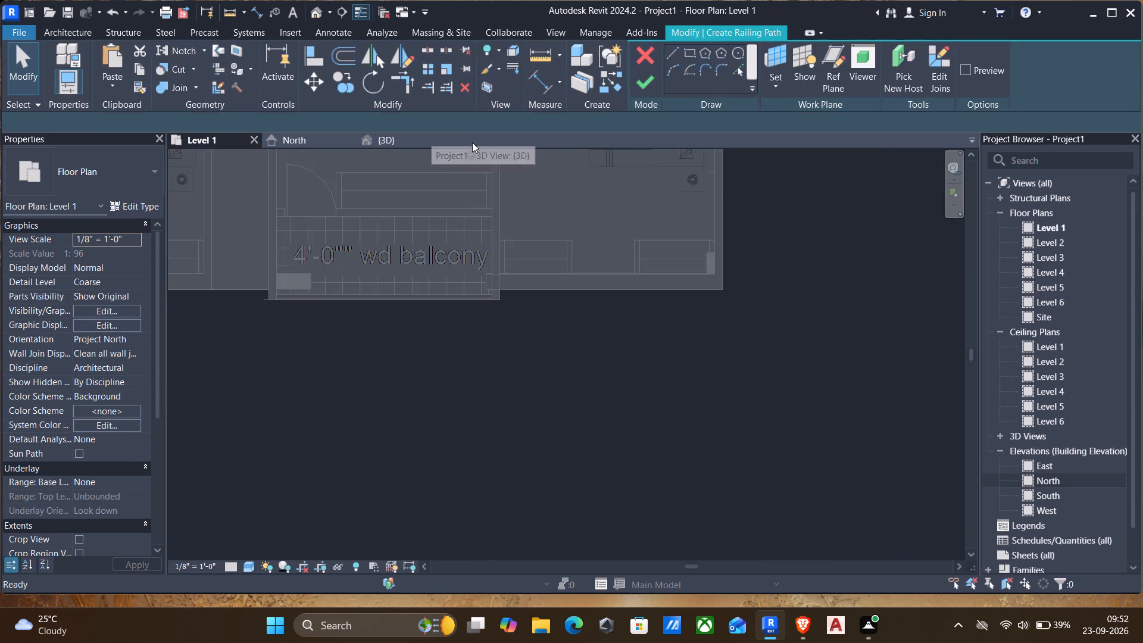
{"action": "scroll", "coordinate": [473, 183], "scroll_direction": "down", "scroll_amount": 3}
{"action": "middle_click_drag", "start_coordinate": [442, 248], "coordinate": [635, 348]}
{"action": "scroll", "coordinate": [605, 335], "scroll_direction": "down", "scroll_amount": 3}
{"action": "middle_click_drag", "start_coordinate": [513, 275], "coordinate": [531, 350]}
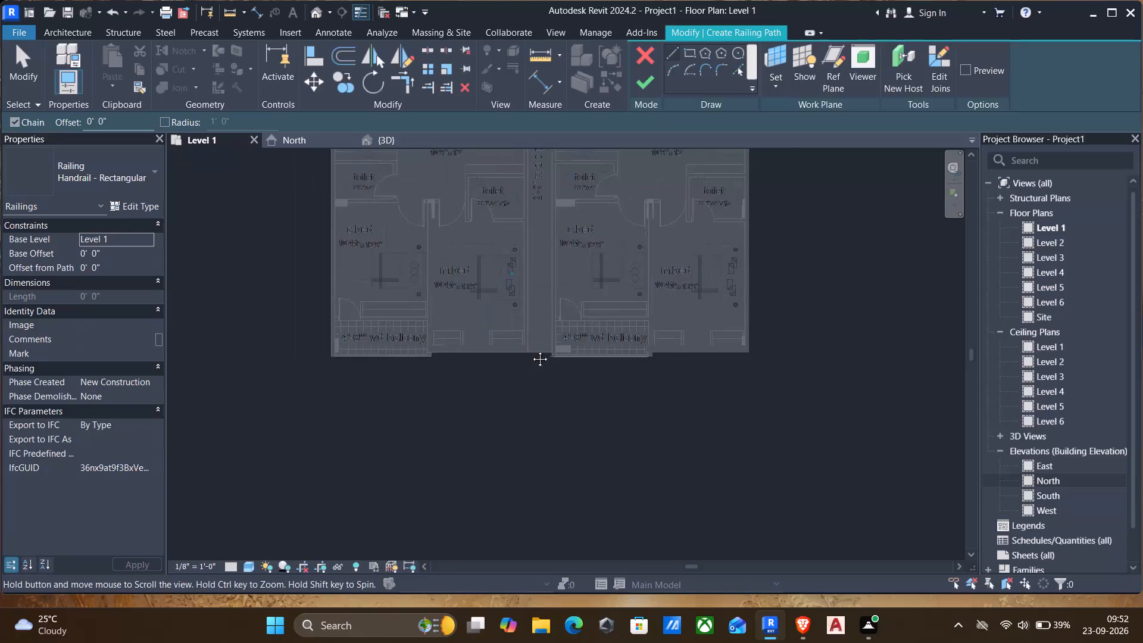
{"action": "middle_click_drag", "start_coordinate": [531, 350], "coordinate": [607, 453]}
{"action": "scroll", "coordinate": [582, 422], "scroll_direction": "down", "scroll_amount": 3}
{"action": "middle_click_drag", "start_coordinate": [381, 208], "coordinate": [338, 464]}
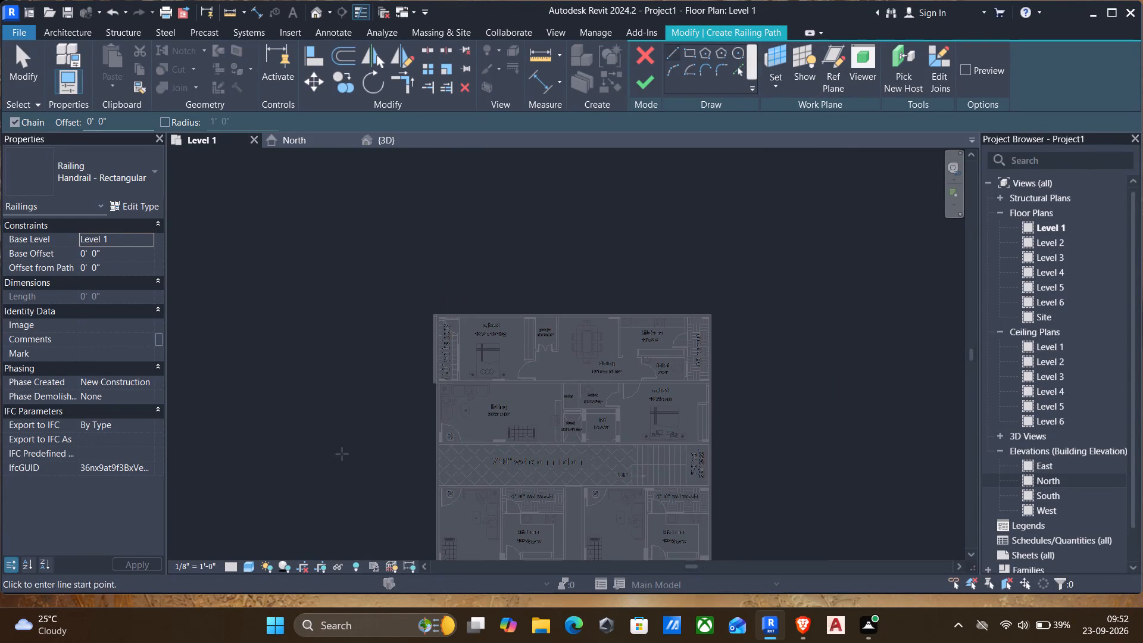
{"action": "scroll", "coordinate": [468, 305], "scroll_direction": "up", "scroll_amount": 4}
{"action": "scroll", "coordinate": [408, 314], "scroll_direction": "up", "scroll_amount": 5}
{"action": "scroll", "coordinate": [413, 400], "scroll_direction": "up", "scroll_amount": 4}
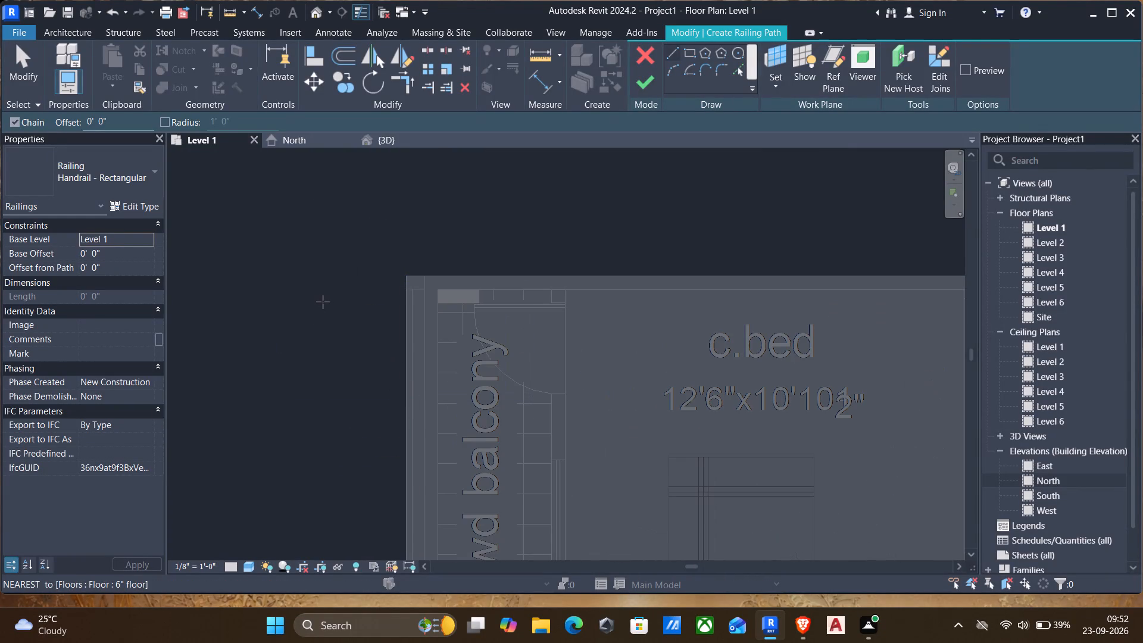
{"action": "scroll", "coordinate": [331, 301], "scroll_direction": "up", "scroll_amount": 3}
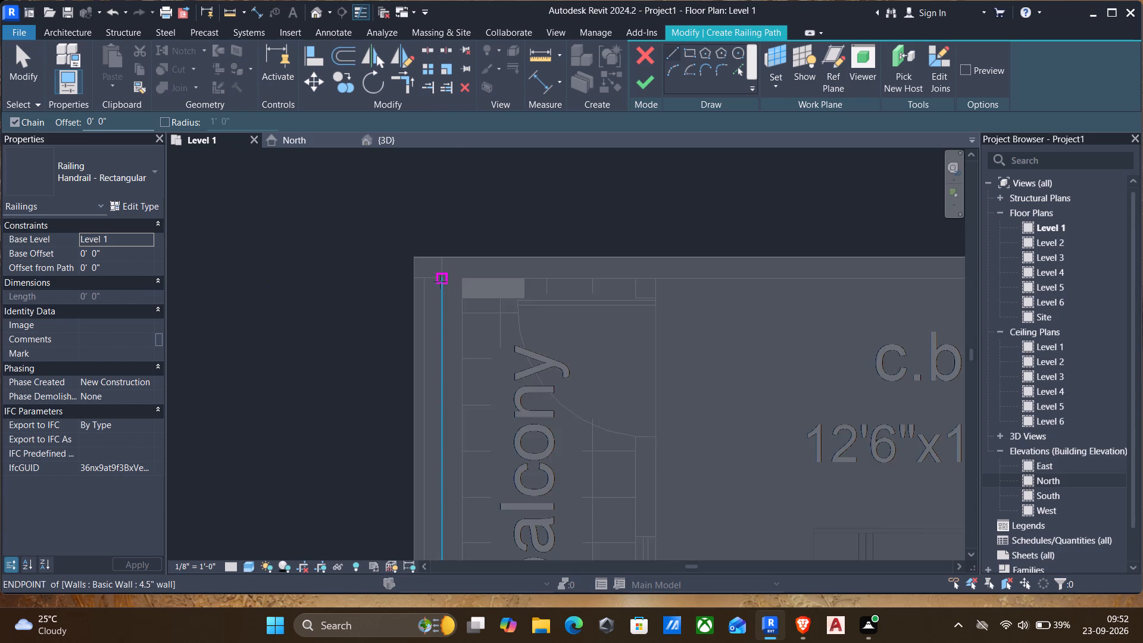
{"action": "scroll", "coordinate": [439, 282], "scroll_direction": "up", "scroll_amount": 2}
{"action": "left_click", "coordinate": [422, 278]}
{"action": "scroll", "coordinate": [422, 277], "scroll_direction": "up", "scroll_amount": 1}
{"action": "scroll", "coordinate": [427, 316], "scroll_direction": "down", "scroll_amount": 3}
{"action": "middle_click_drag", "start_coordinate": [420, 429], "coordinate": [407, 292]}
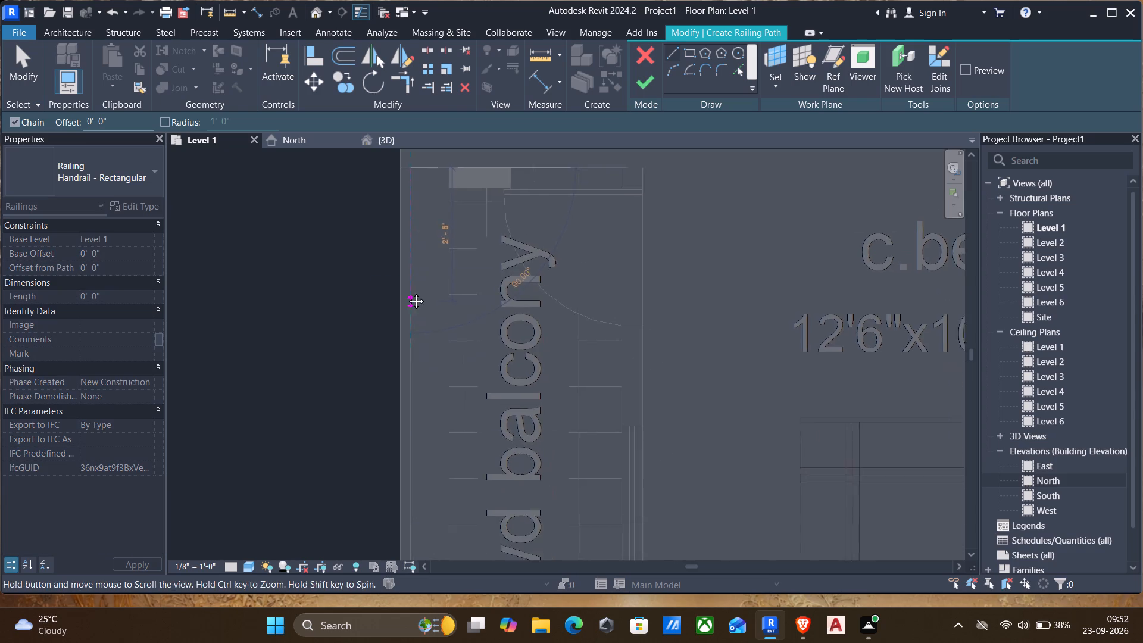
{"action": "middle_click_drag", "start_coordinate": [407, 292], "coordinate": [380, 207]}
{"action": "scroll", "coordinate": [397, 360], "scroll_direction": "down", "scroll_amount": 1}
{"action": "middle_click_drag", "start_coordinate": [408, 388], "coordinate": [404, 189]}
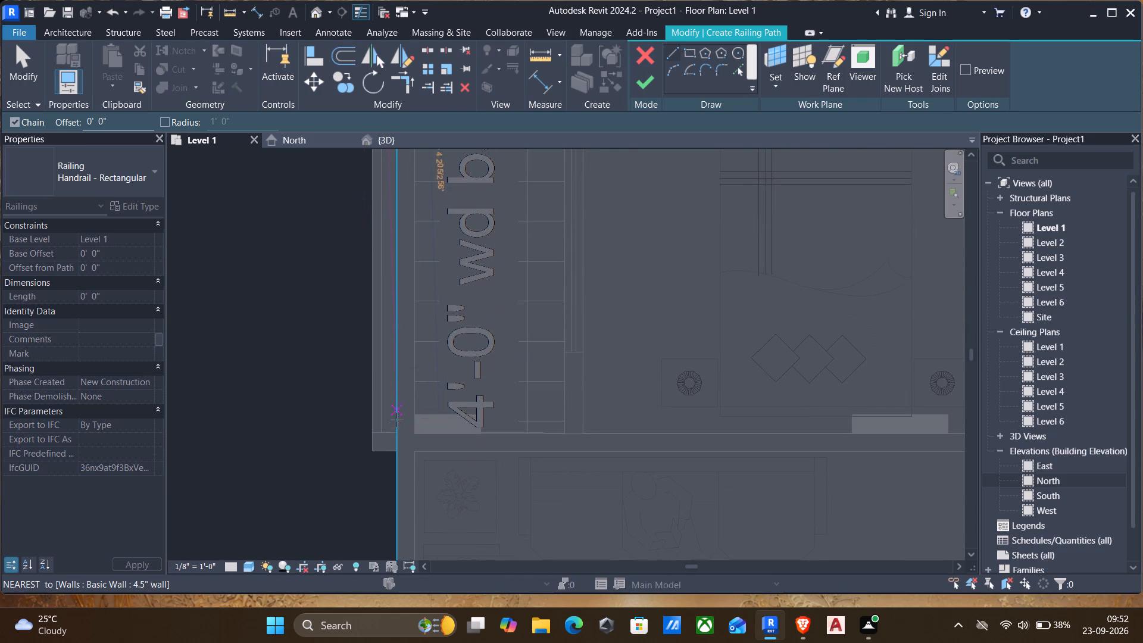
{"action": "scroll", "coordinate": [395, 424], "scroll_direction": "up", "scroll_amount": 3}
{"action": "left_click", "coordinate": [376, 435]}
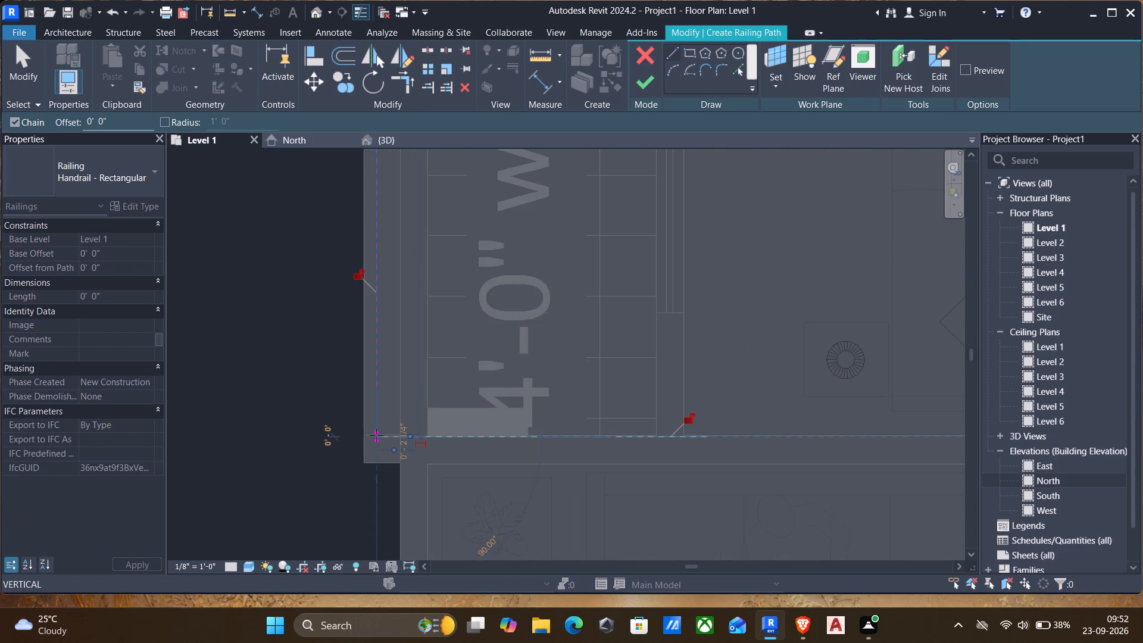
{"action": "left_click", "coordinate": [654, 77]}
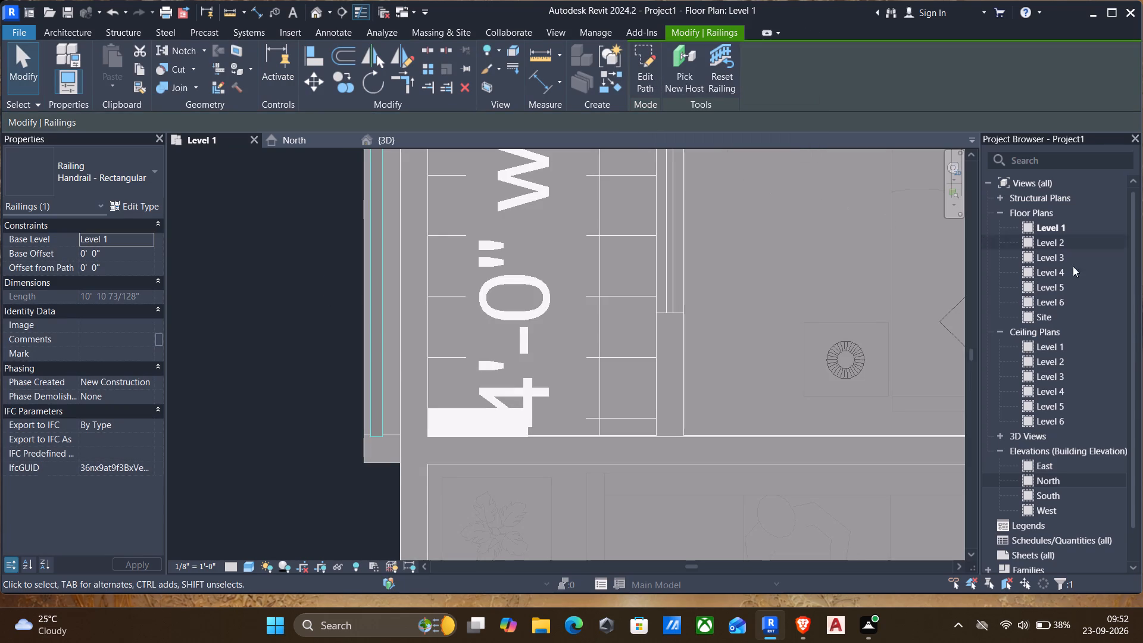
Start a new Handrail - Rectangular railing path at the 4'-0" wd wash on Level 1 and set the plan's visual style to Wireframe.
{"action": "scroll", "coordinate": [1092, 287], "scroll_direction": "down", "scroll_amount": 2}
{"action": "middle_click_drag", "start_coordinate": [908, 290], "coordinate": [610, 341]}
{"action": "scroll", "coordinate": [520, 180], "scroll_direction": "down", "scroll_amount": 3}
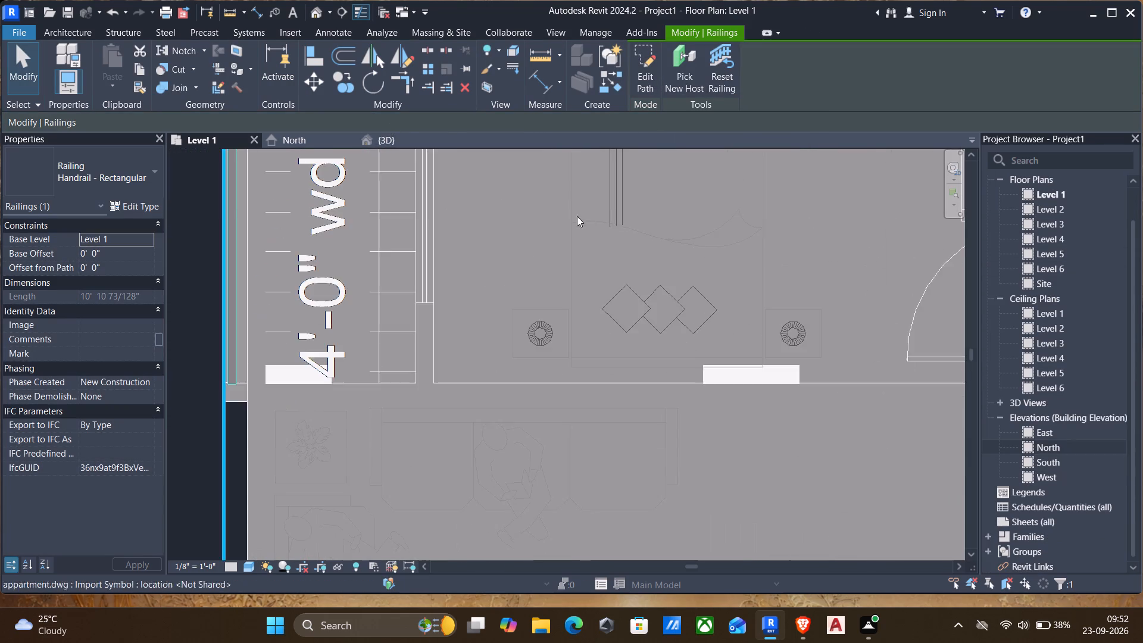
{"action": "middle_click_drag", "start_coordinate": [582, 211], "coordinate": [466, 333]}
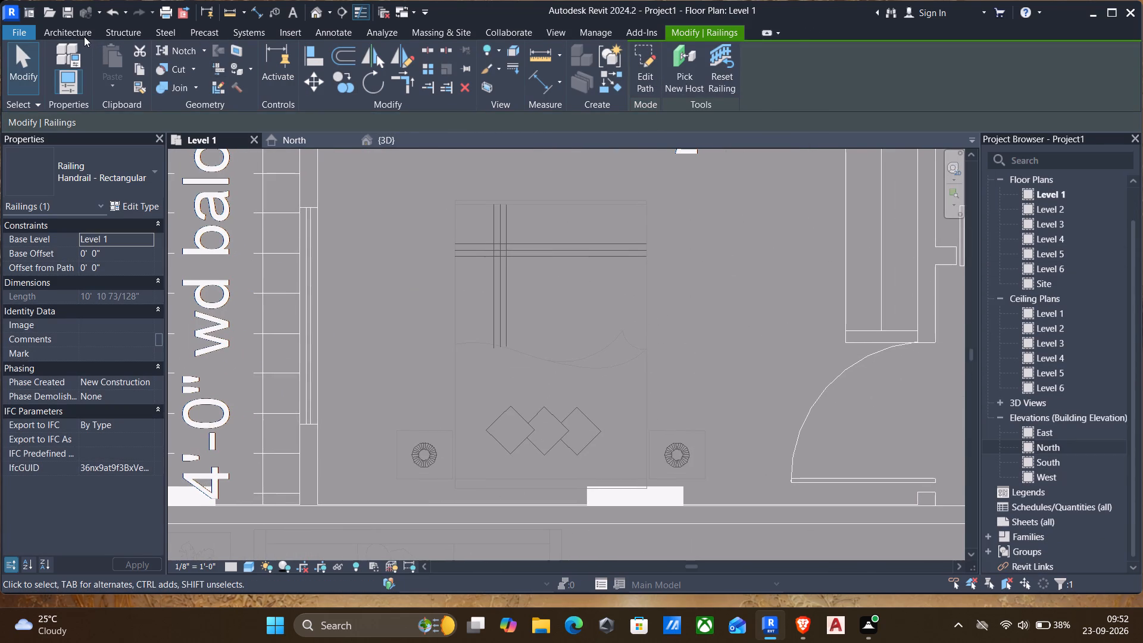
{"action": "left_click", "coordinate": [82, 36]}
{"action": "left_click", "coordinate": [492, 62]}
{"action": "scroll", "coordinate": [496, 95], "scroll_direction": "down", "scroll_amount": 3}
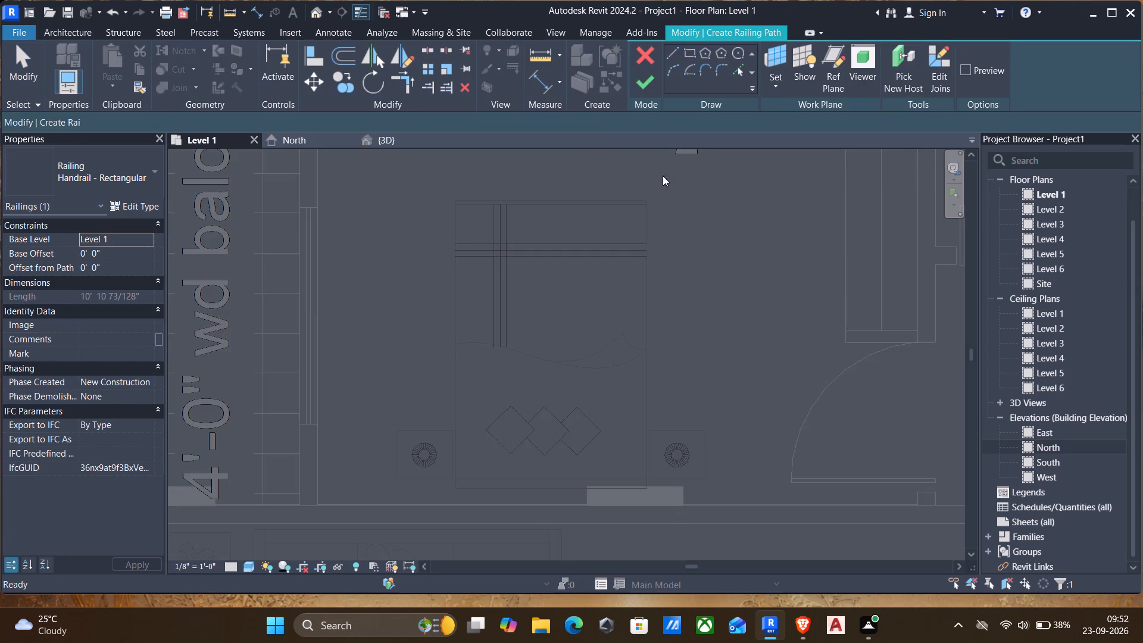
{"action": "scroll", "coordinate": [694, 182], "scroll_direction": "down", "scroll_amount": 4}
{"action": "middle_click_drag", "start_coordinate": [718, 199], "coordinate": [413, 395]}
{"action": "middle_click_drag", "start_coordinate": [836, 264], "coordinate": [0, 271]}
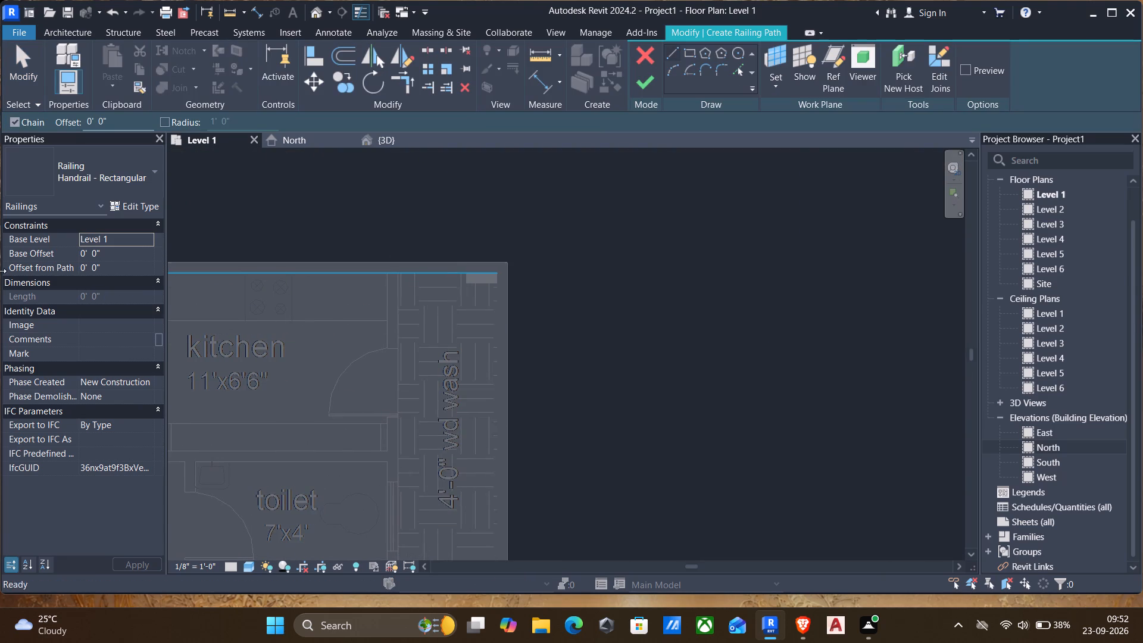
{"action": "scroll", "coordinate": [474, 352], "scroll_direction": "up", "scroll_amount": 6}
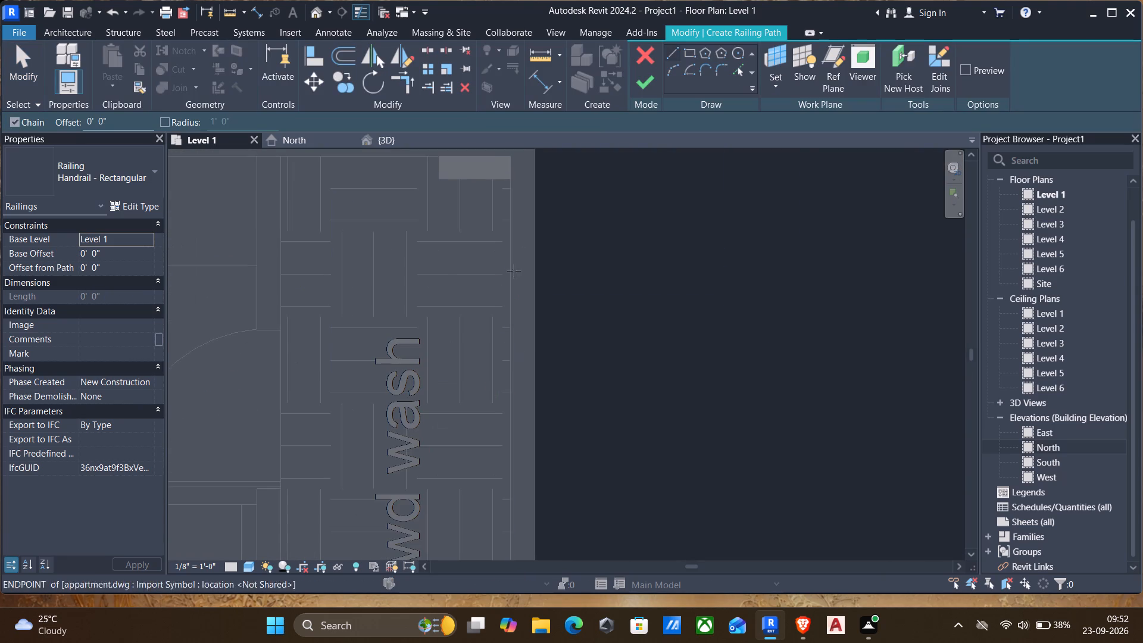
{"action": "middle_click_drag", "start_coordinate": [526, 249], "coordinate": [546, 318]}
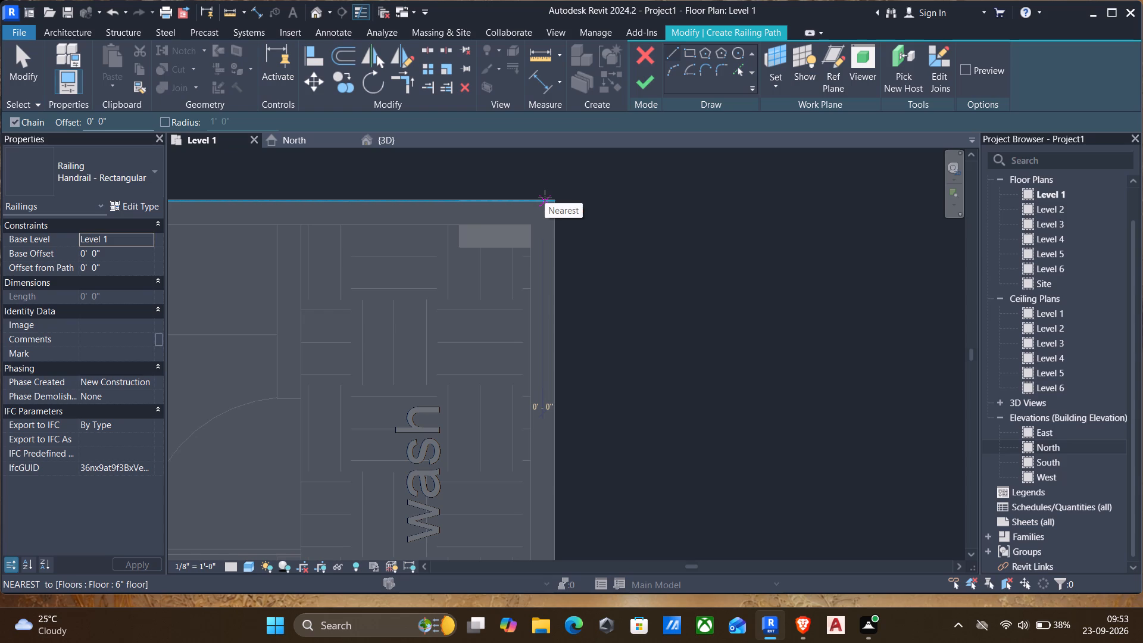
{"action": "scroll", "coordinate": [545, 196], "scroll_direction": "up", "scroll_amount": 4}
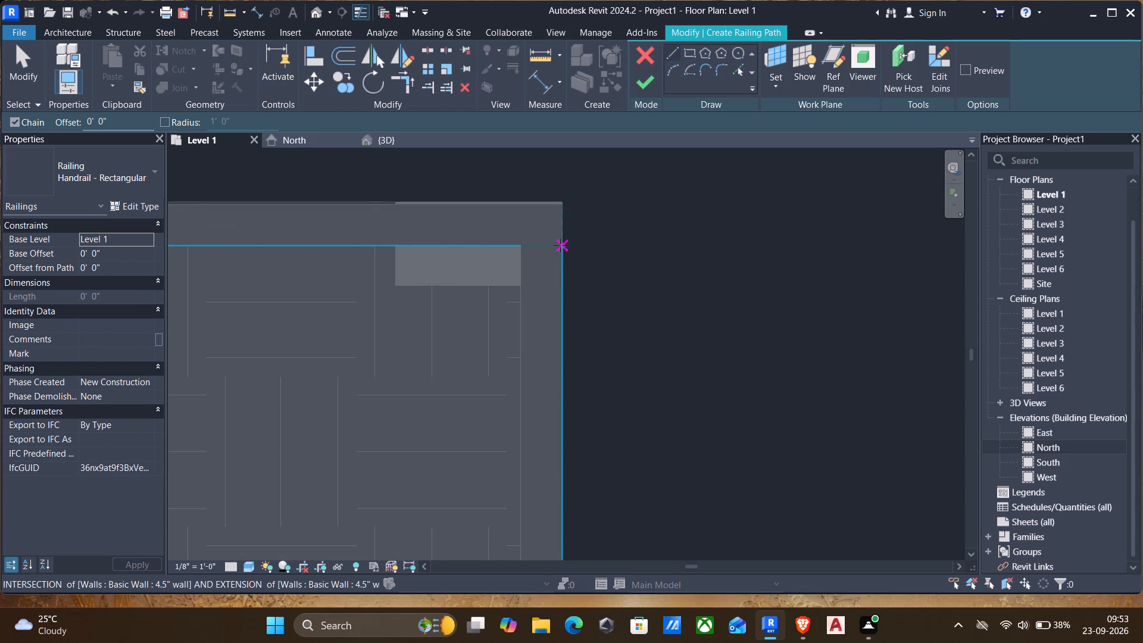
{"action": "key", "text": "Escape"}
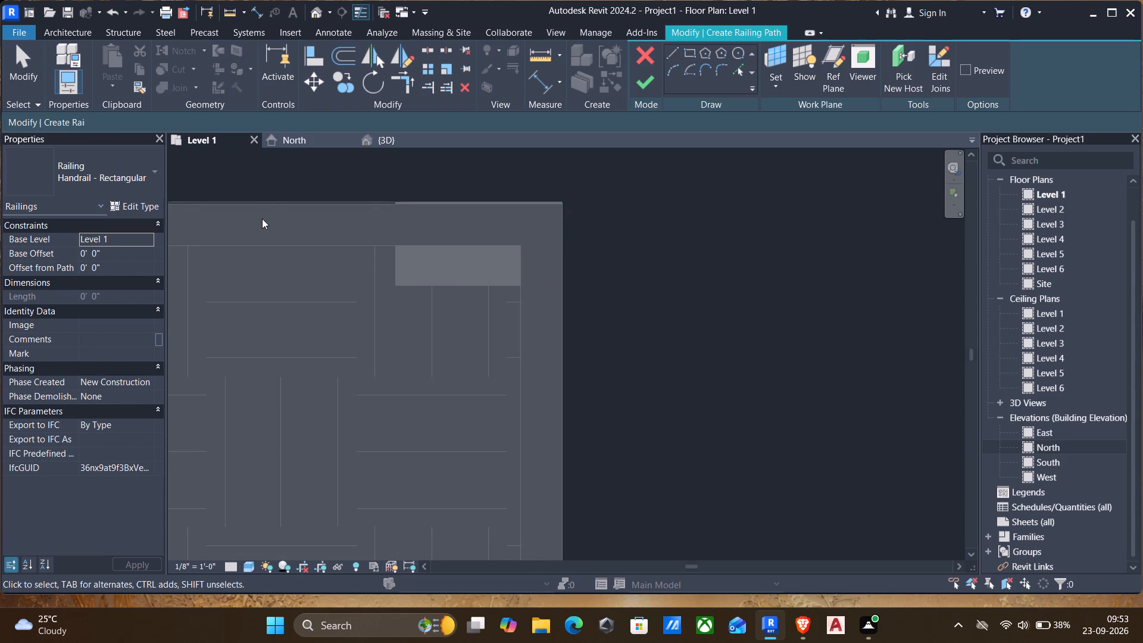
{"action": "left_click", "coordinate": [243, 568]}
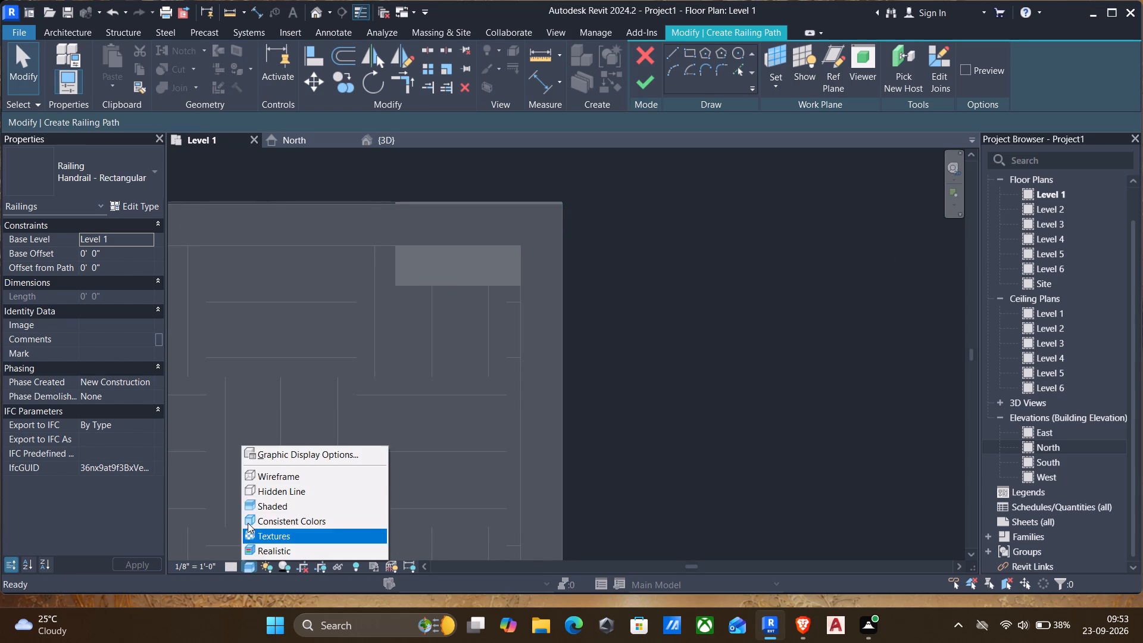
{"action": "left_click", "coordinate": [252, 476]}
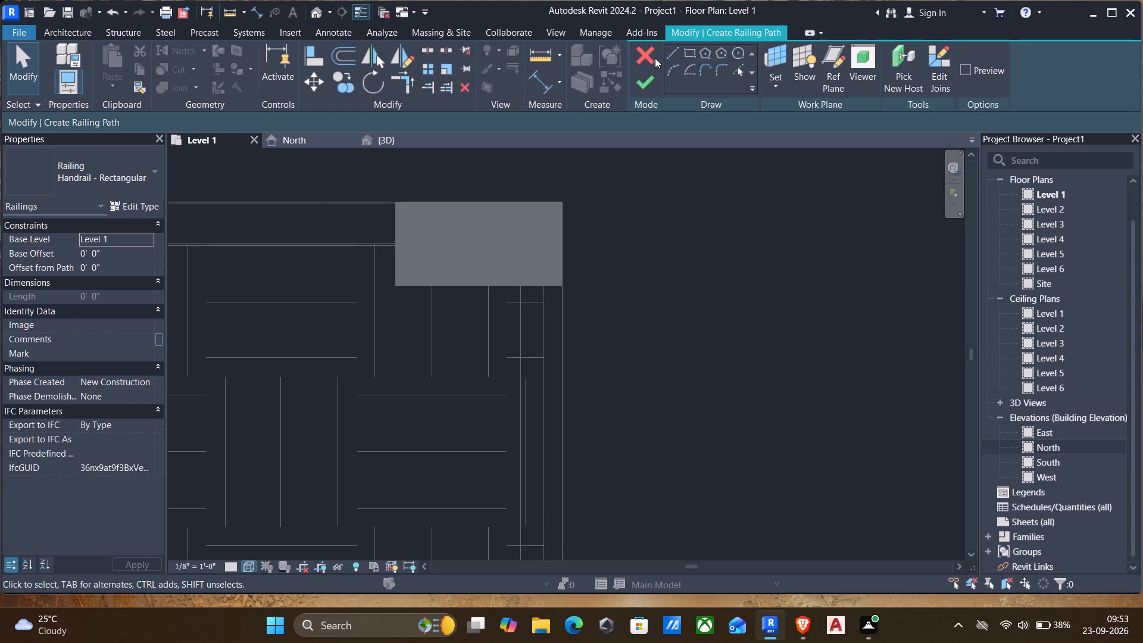
Sketch a straight railing path about 10'-1" long down the middle of the wash's outer 4.5" wall line, between the two filled columns.
{"action": "left_click", "coordinate": [674, 51]}
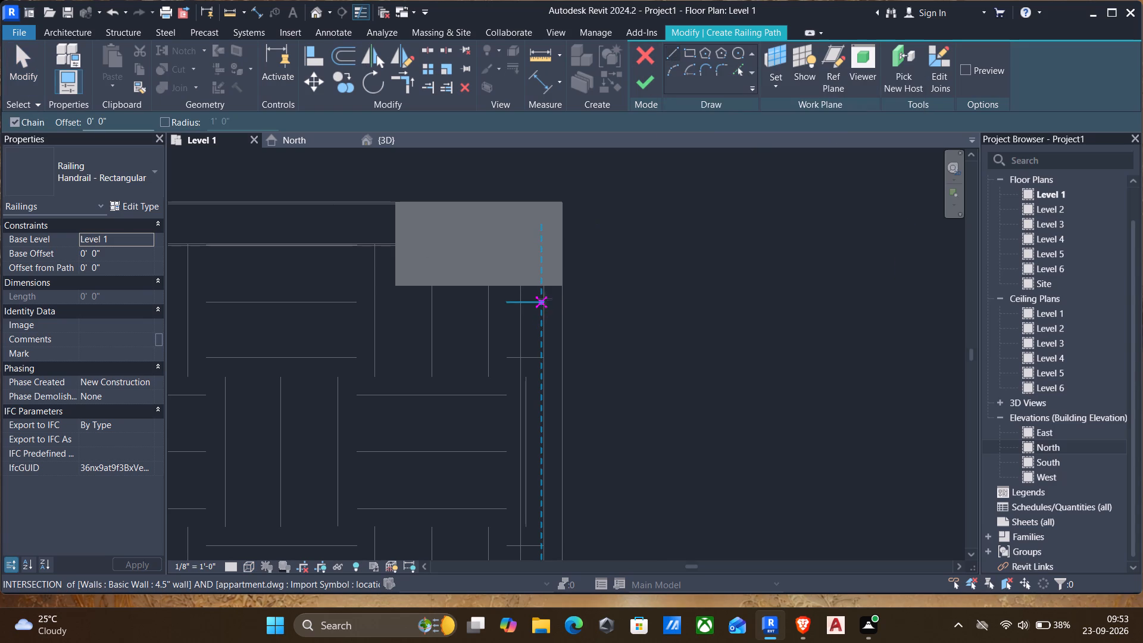
{"action": "left_click", "coordinate": [544, 285]}
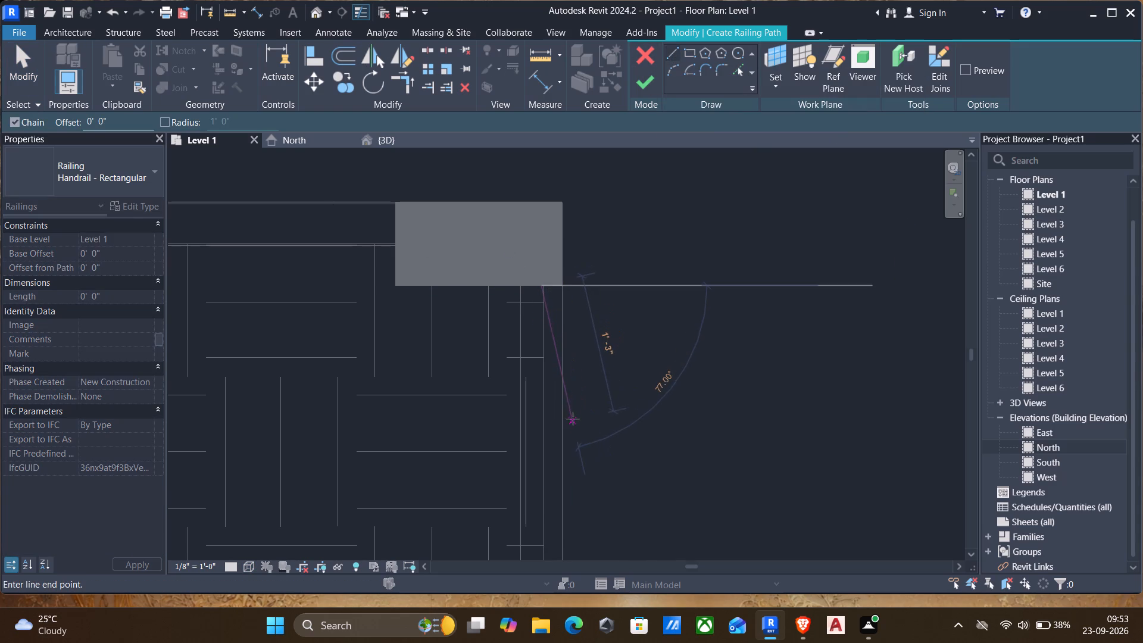
{"action": "key", "text": "Escape"}
{"action": "scroll", "coordinate": [544, 275], "scroll_direction": "up", "scroll_amount": 5}
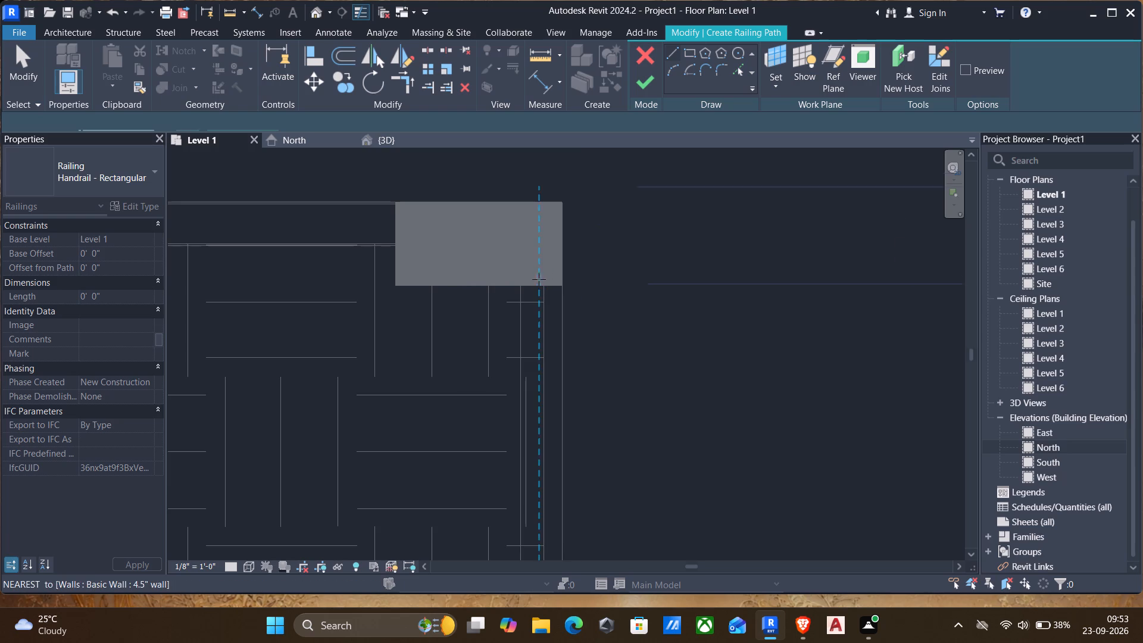
{"action": "scroll", "coordinate": [554, 295], "scroll_direction": "up", "scroll_amount": 5}
{"action": "left_click", "coordinate": [541, 299]}
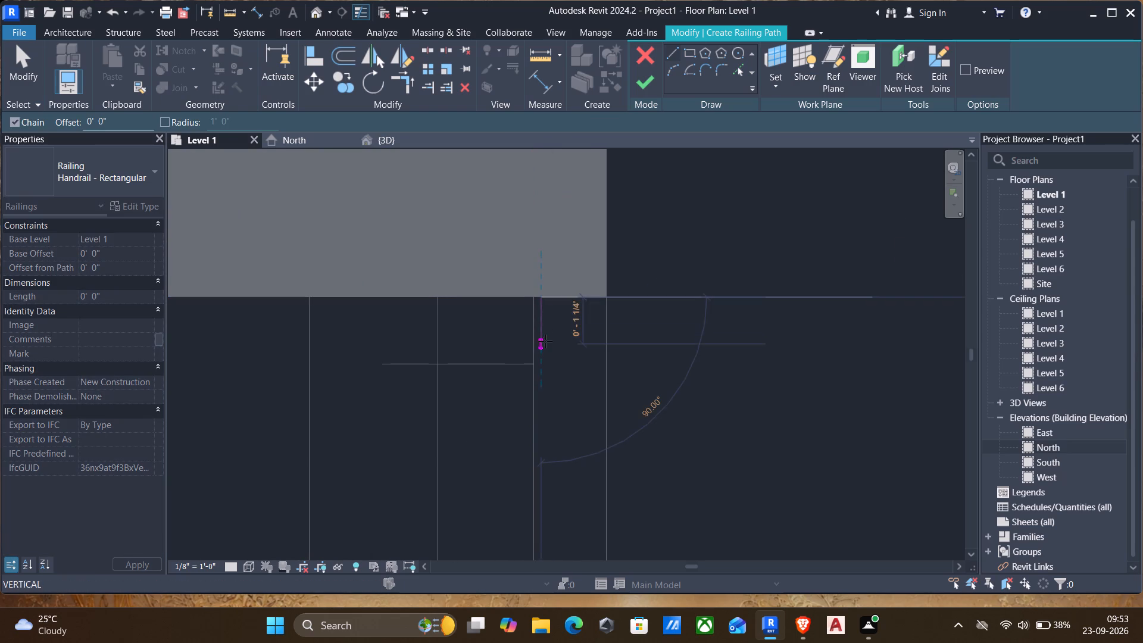
{"action": "key", "text": "Escape"}
{"action": "left_click_drag", "start_coordinate": [533, 298], "coordinate": [532, 316]}
{"action": "scroll", "coordinate": [533, 348], "scroll_direction": "down", "scroll_amount": 3}
{"action": "middle_click_drag", "start_coordinate": [531, 358], "coordinate": [533, 283]}
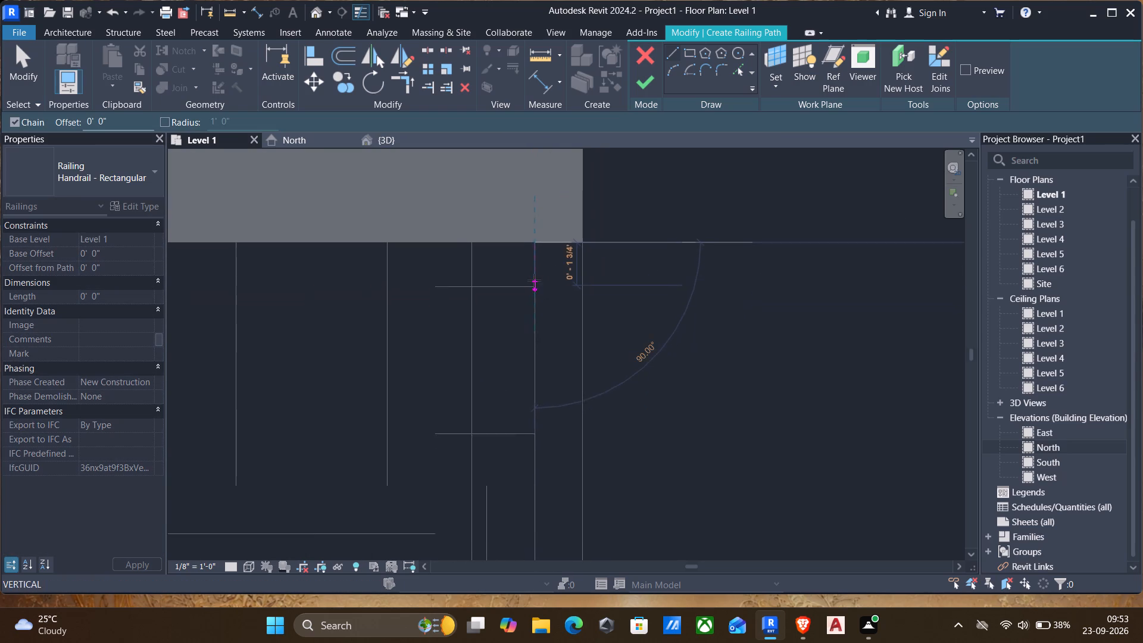
{"action": "scroll", "coordinate": [524, 289], "scroll_direction": "down", "scroll_amount": 3}
{"action": "middle_click_drag", "start_coordinate": [525, 374], "coordinate": [526, 309]}
{"action": "middle_click_drag", "start_coordinate": [526, 393], "coordinate": [522, 286]}
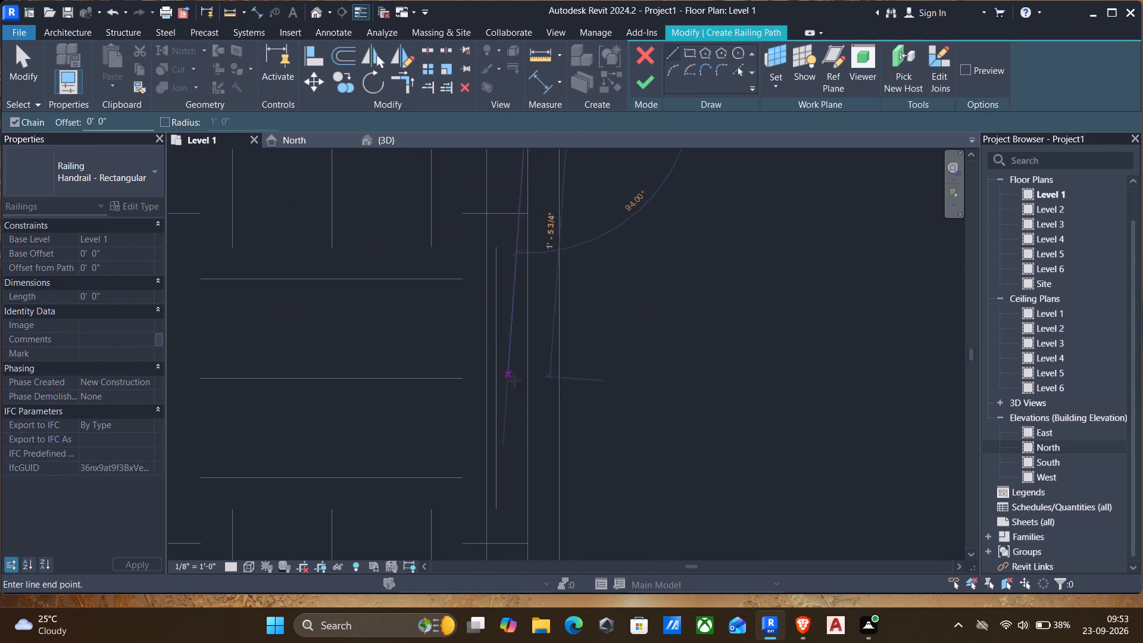
{"action": "middle_click_drag", "start_coordinate": [514, 388], "coordinate": [515, 294]}
{"action": "scroll", "coordinate": [515, 294], "scroll_direction": "up", "scroll_amount": 1}
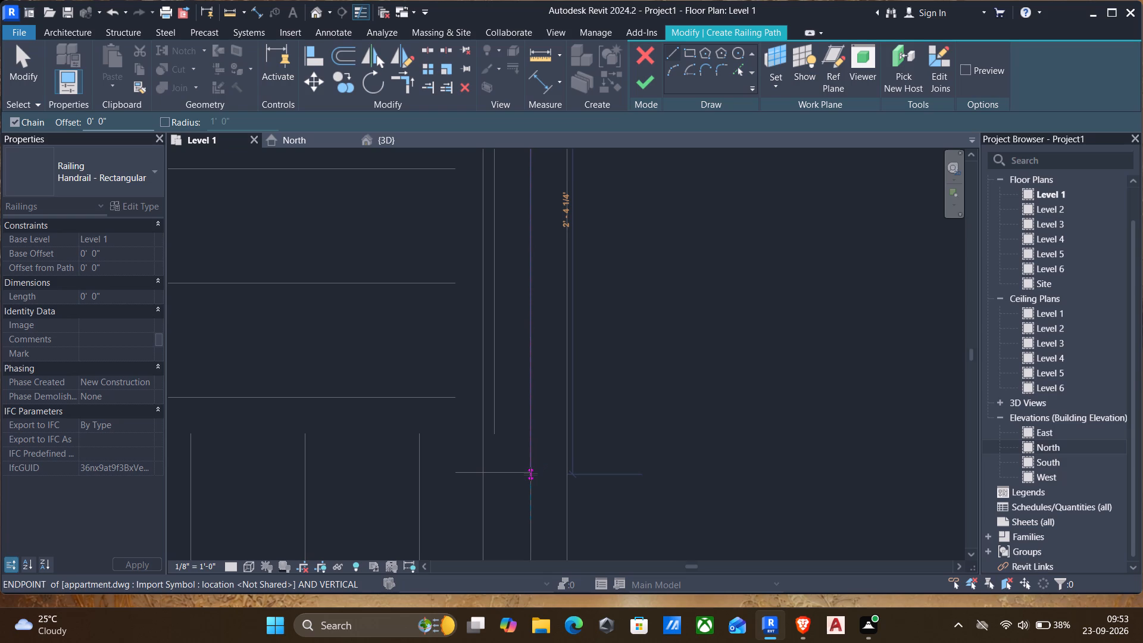
{"action": "middle_click_drag", "start_coordinate": [531, 471], "coordinate": [534, 349]}
{"action": "scroll", "coordinate": [533, 361], "scroll_direction": "down", "scroll_amount": 3}
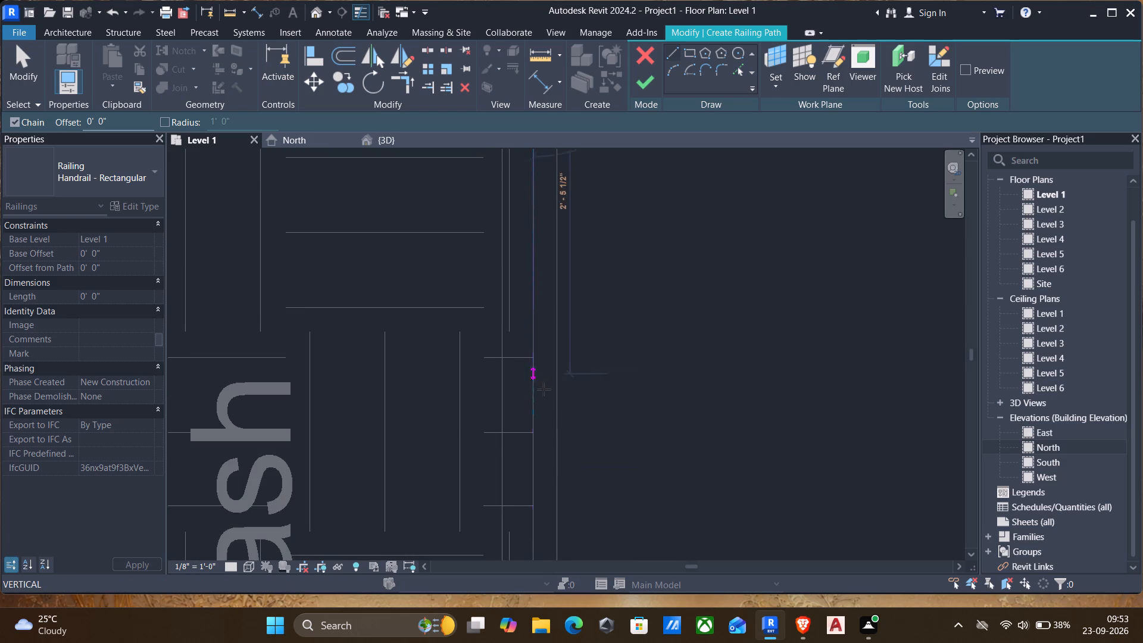
{"action": "scroll", "coordinate": [554, 470], "scroll_direction": "down", "scroll_amount": 3}
{"action": "middle_click_drag", "start_coordinate": [541, 500], "coordinate": [536, 321]}
{"action": "scroll", "coordinate": [531, 316], "scroll_direction": "down", "scroll_amount": 7}
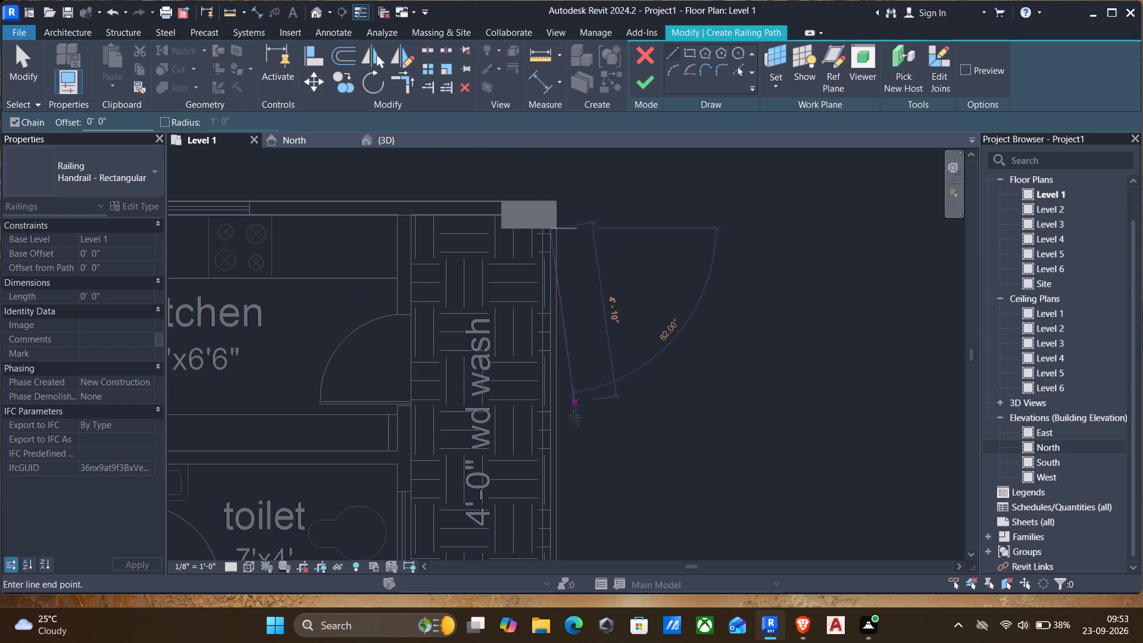
{"action": "middle_click_drag", "start_coordinate": [569, 447], "coordinate": [553, 338]}
{"action": "scroll", "coordinate": [522, 479], "scroll_direction": "up", "scroll_amount": 4}
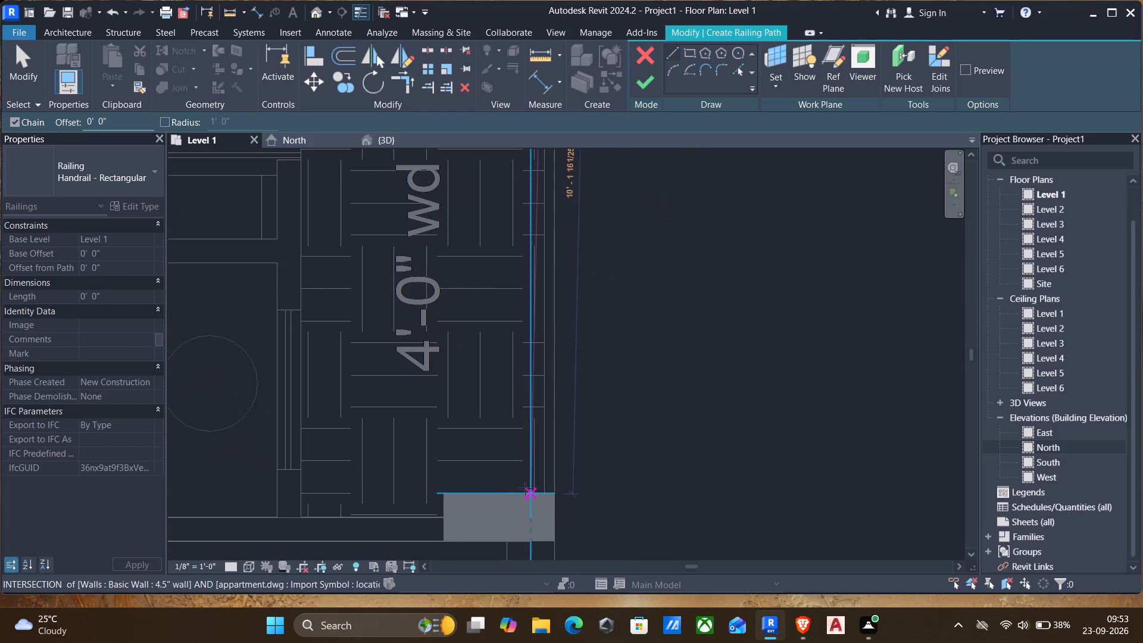
{"action": "scroll", "coordinate": [542, 486], "scroll_direction": "up", "scroll_amount": 5}
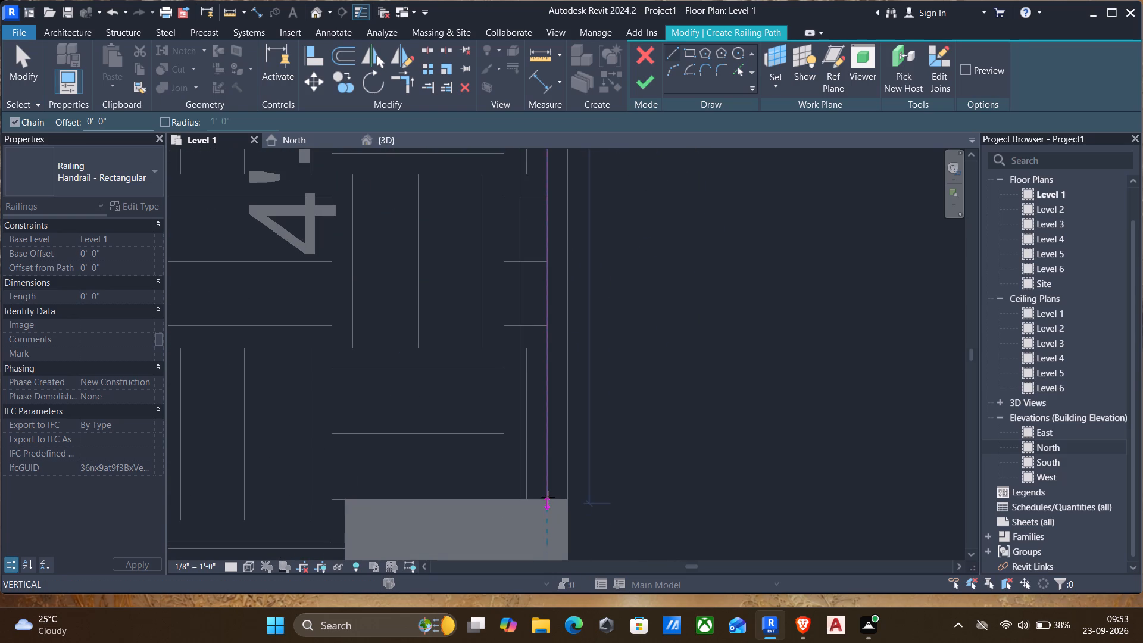
{"action": "left_click", "coordinate": [547, 494]}
{"action": "key", "text": "Escape"}
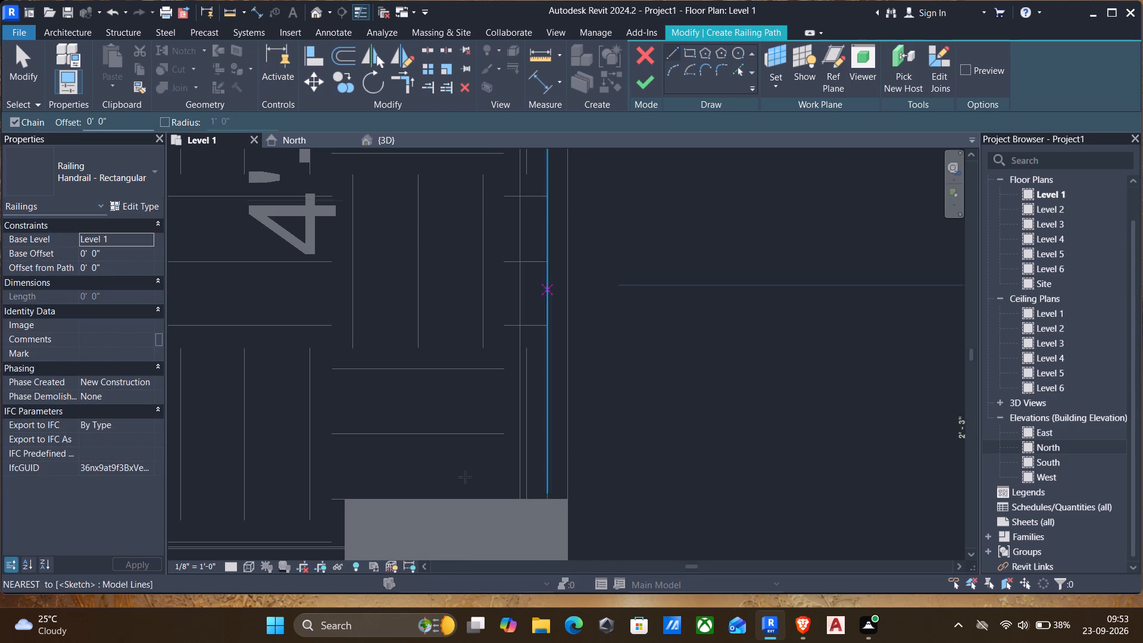
Extend the path's end near the toilet and bedroom to the column face, about 10'-1 1/2" overall, and finish the railing.
{"action": "scroll", "coordinate": [511, 545], "scroll_direction": "up", "scroll_amount": 4}
{"action": "scroll", "coordinate": [542, 476], "scroll_direction": "up", "scroll_amount": 4}
{"action": "key", "text": "Escape"}
{"action": "scroll", "coordinate": [561, 454], "scroll_direction": "up", "scroll_amount": 3}
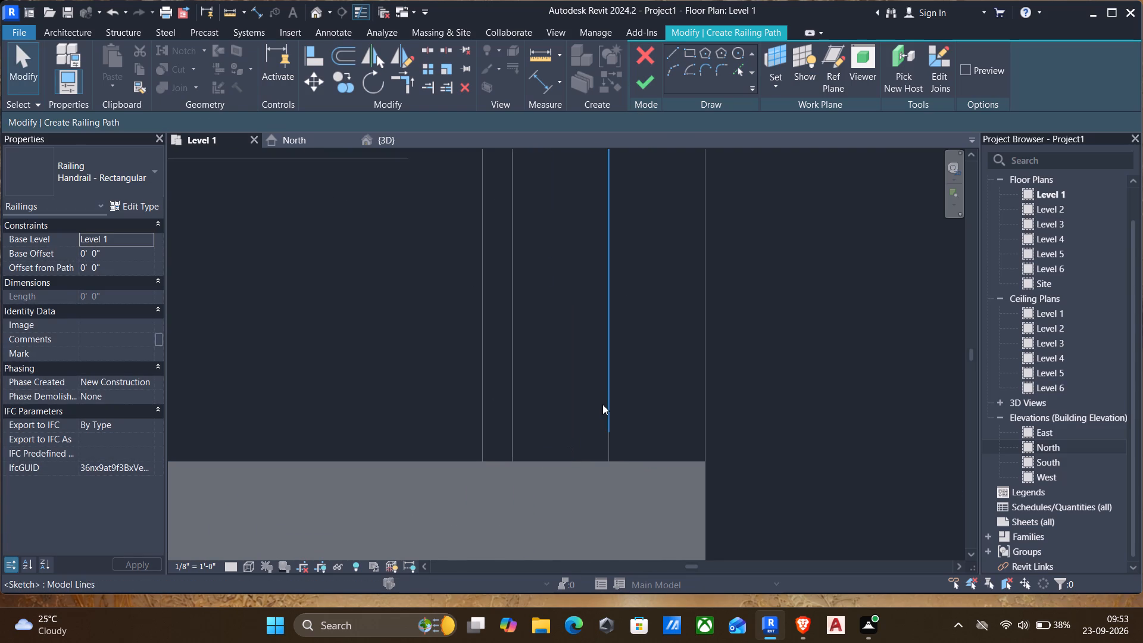
{"action": "left_click", "coordinate": [602, 404]}
{"action": "left_click_drag", "start_coordinate": [609, 430], "coordinate": [594, 461]}
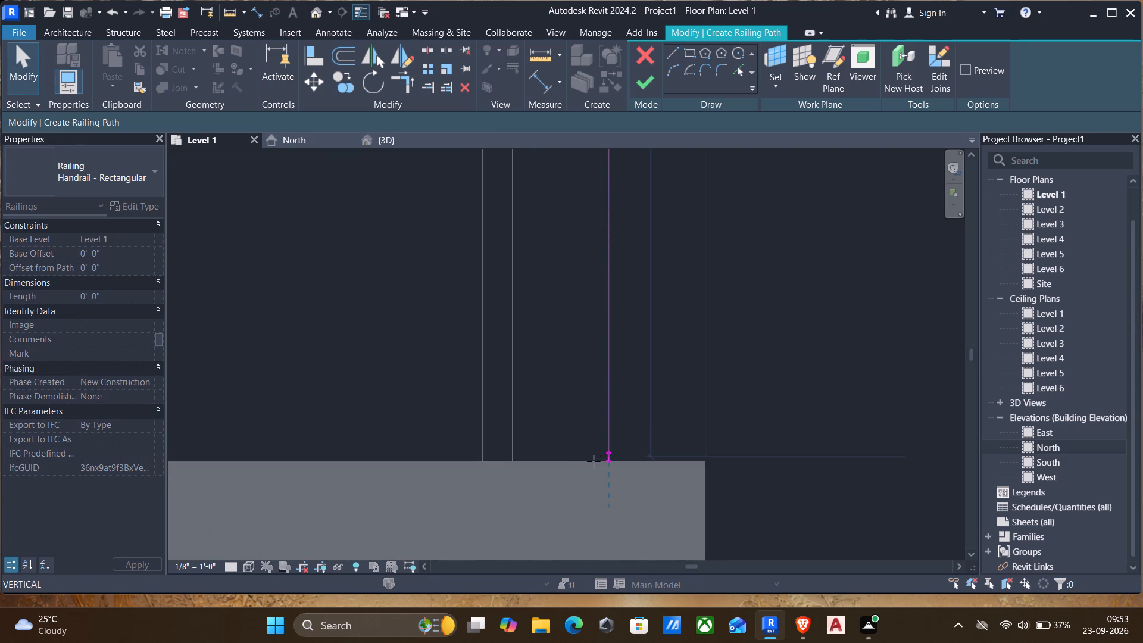
{"action": "left_click_drag", "start_coordinate": [594, 461], "coordinate": [607, 464]}
{"action": "key", "text": "Escape"}
{"action": "scroll", "coordinate": [672, 229], "scroll_direction": "down", "scroll_amount": 2}
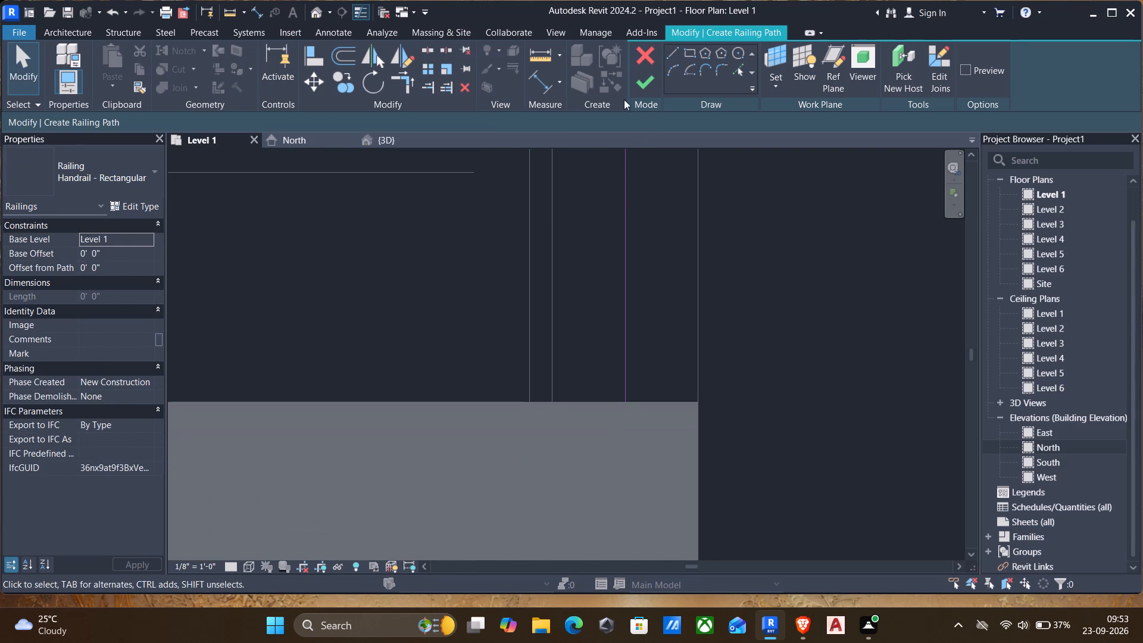
{"action": "left_click", "coordinate": [643, 88]}
Examine the wash railing in 3D against the long side wall and floor edge, and view the whole building from another side.
{"action": "scroll", "coordinate": [590, 241], "scroll_direction": "down", "scroll_amount": 10}
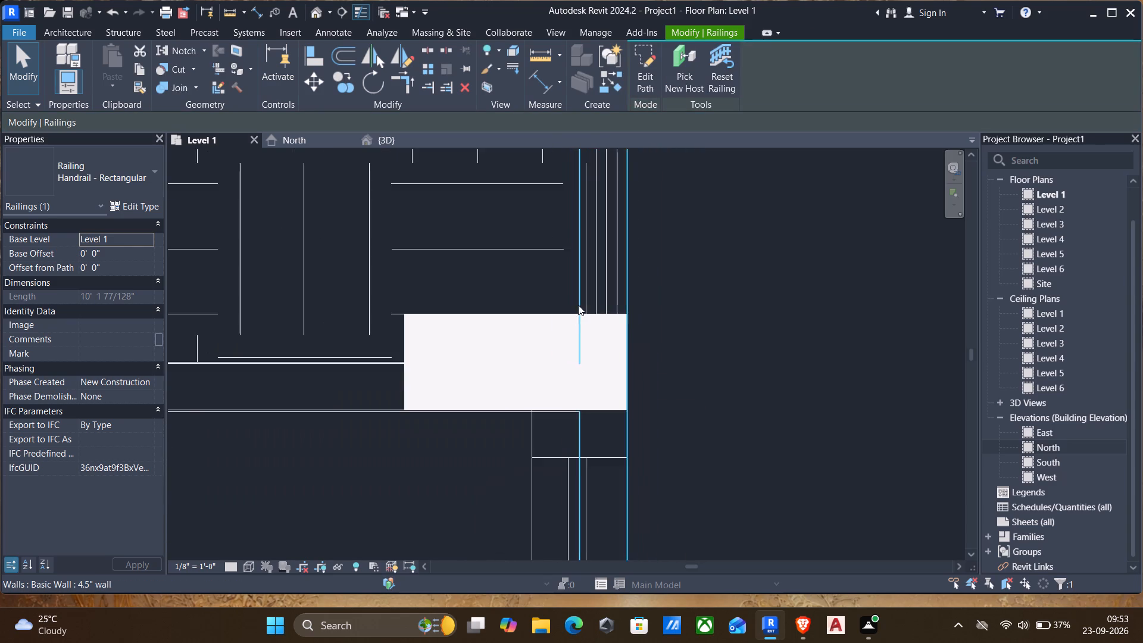
{"action": "scroll", "coordinate": [578, 305], "scroll_direction": "down", "scroll_amount": 2}
{"action": "scroll", "coordinate": [496, 298], "scroll_direction": "down", "scroll_amount": 4}
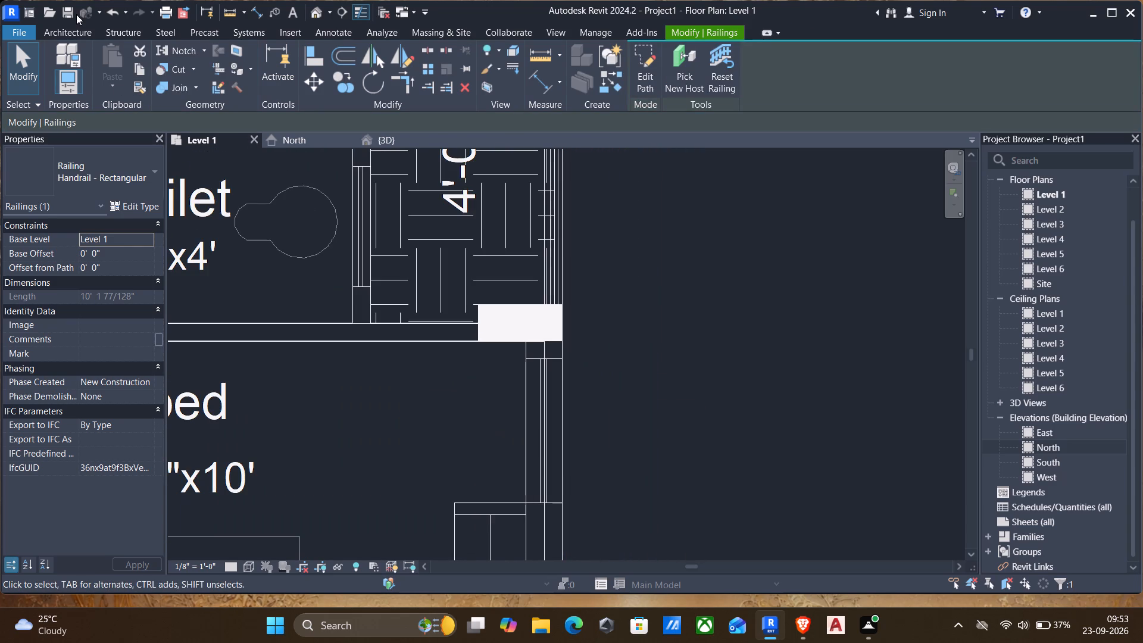
{"action": "left_click", "coordinate": [64, 30]}
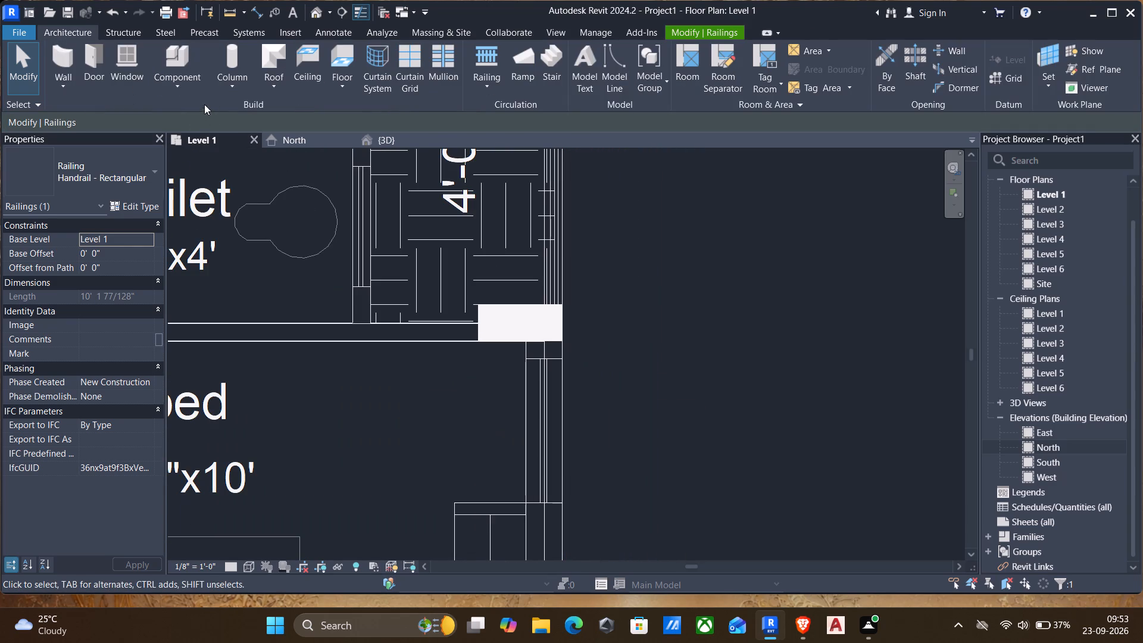
{"action": "left_click", "coordinate": [389, 142]}
{"action": "scroll", "coordinate": [403, 165], "scroll_direction": "down", "scroll_amount": 5}
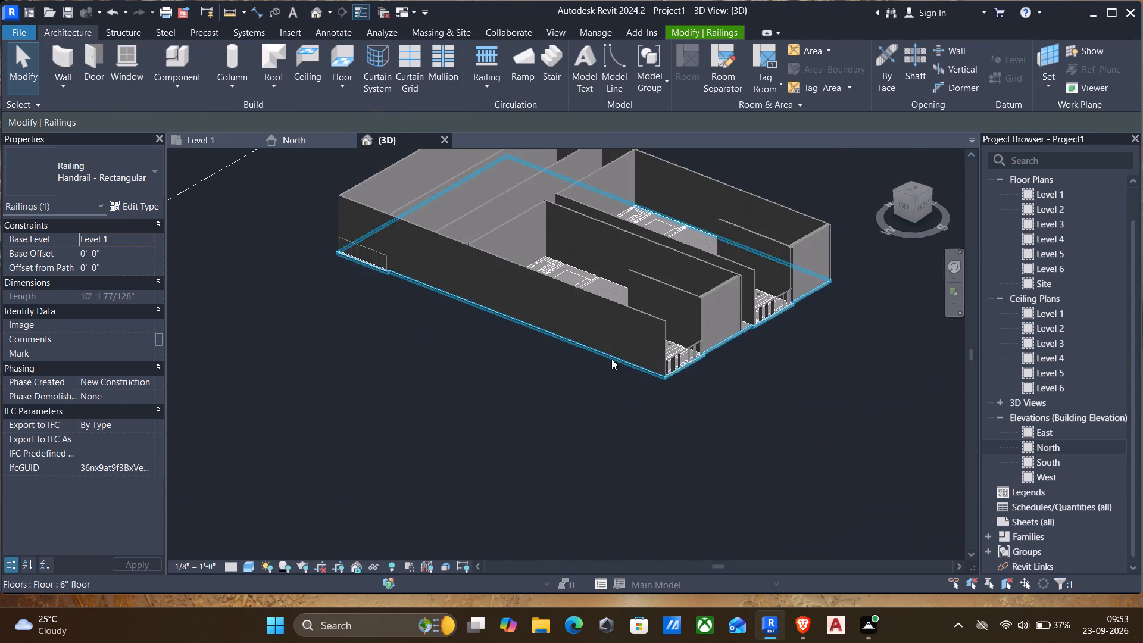
{"action": "scroll", "coordinate": [368, 296], "scroll_direction": "up", "scroll_amount": 5}
{"action": "scroll", "coordinate": [489, 204], "scroll_direction": "up", "scroll_amount": 4}
{"action": "scroll", "coordinate": [348, 252], "scroll_direction": "up", "scroll_amount": 5}
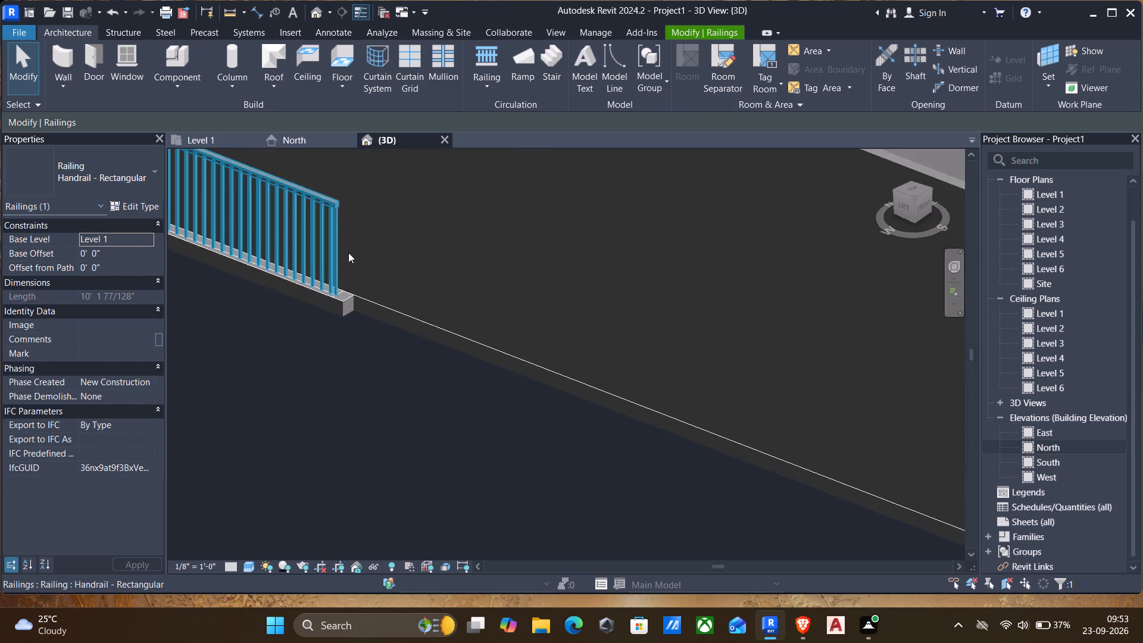
{"action": "scroll", "coordinate": [345, 295], "scroll_direction": "down", "scroll_amount": 11}
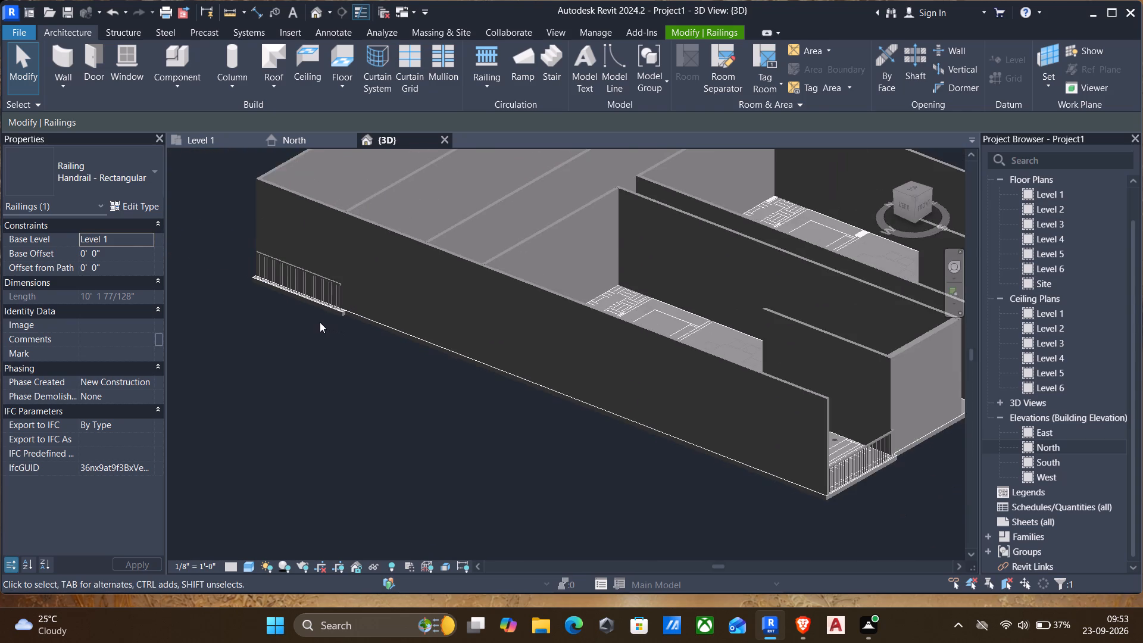
{"action": "scroll", "coordinate": [312, 322], "scroll_direction": "down", "scroll_amount": 3}
{"action": "scroll", "coordinate": [295, 269], "scroll_direction": "up", "scroll_amount": 4}
{"action": "scroll", "coordinate": [292, 314], "scroll_direction": "down", "scroll_amount": 4}
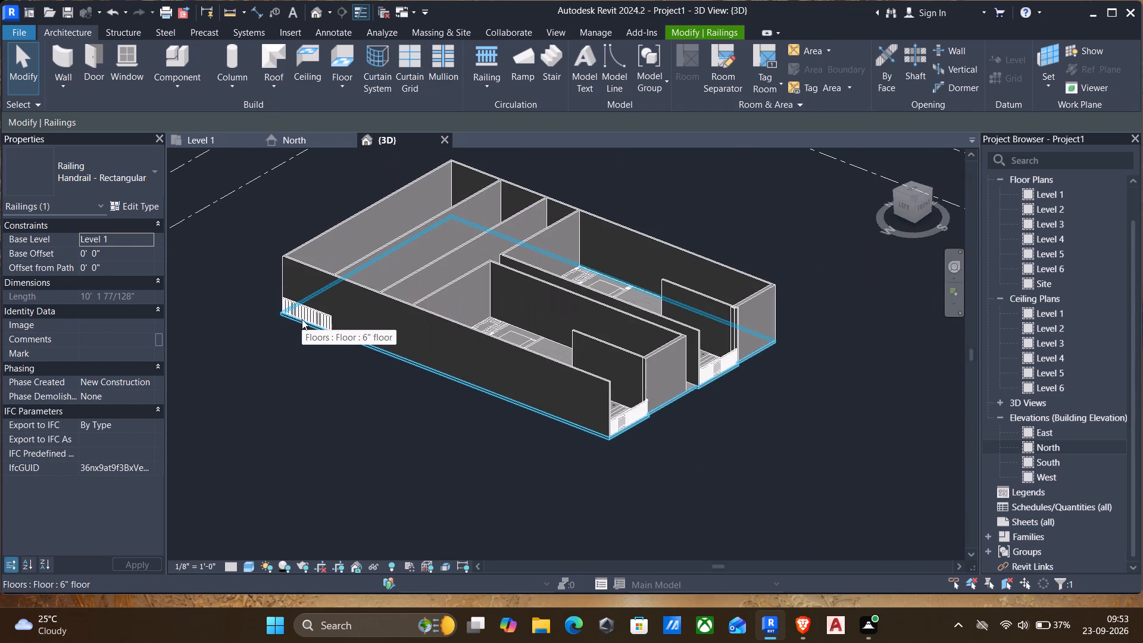
{"action": "scroll", "coordinate": [330, 354], "scroll_direction": "down", "scroll_amount": 2}
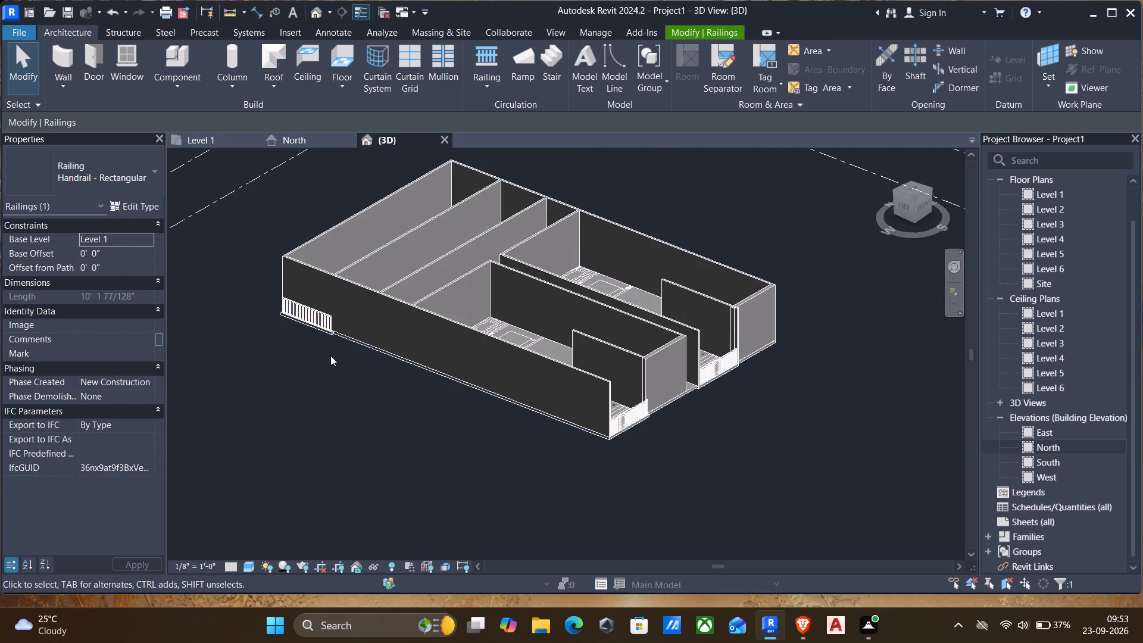
{"action": "scroll", "coordinate": [330, 355], "scroll_direction": "down", "scroll_amount": 2}
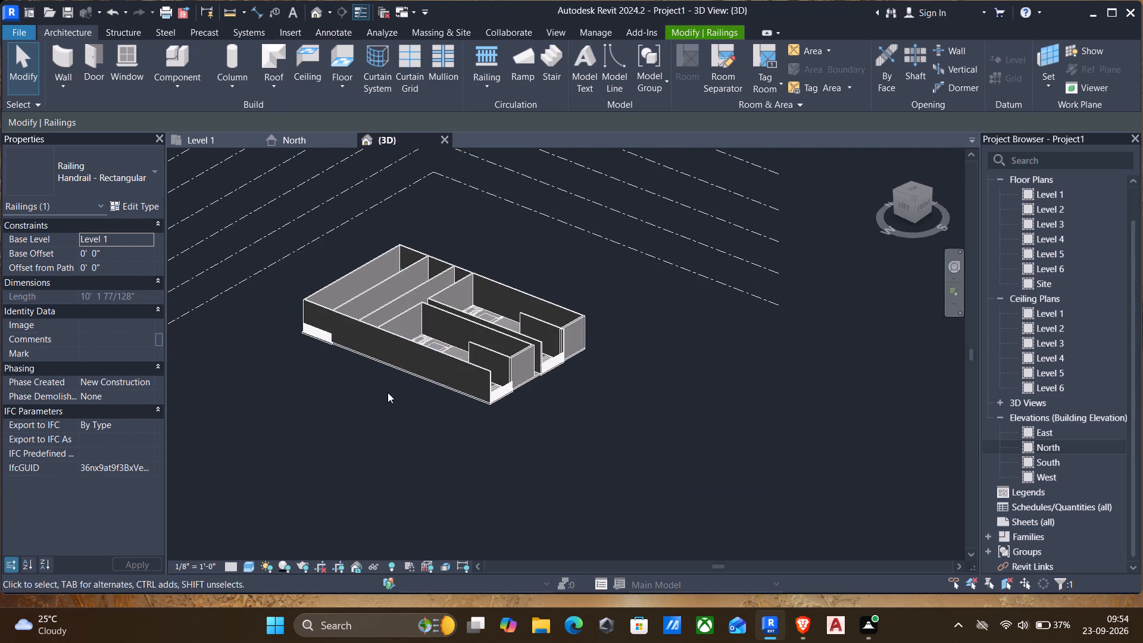
{"action": "middle_click_drag", "start_coordinate": [386, 397], "coordinate": [632, 341], "text": "shift"}
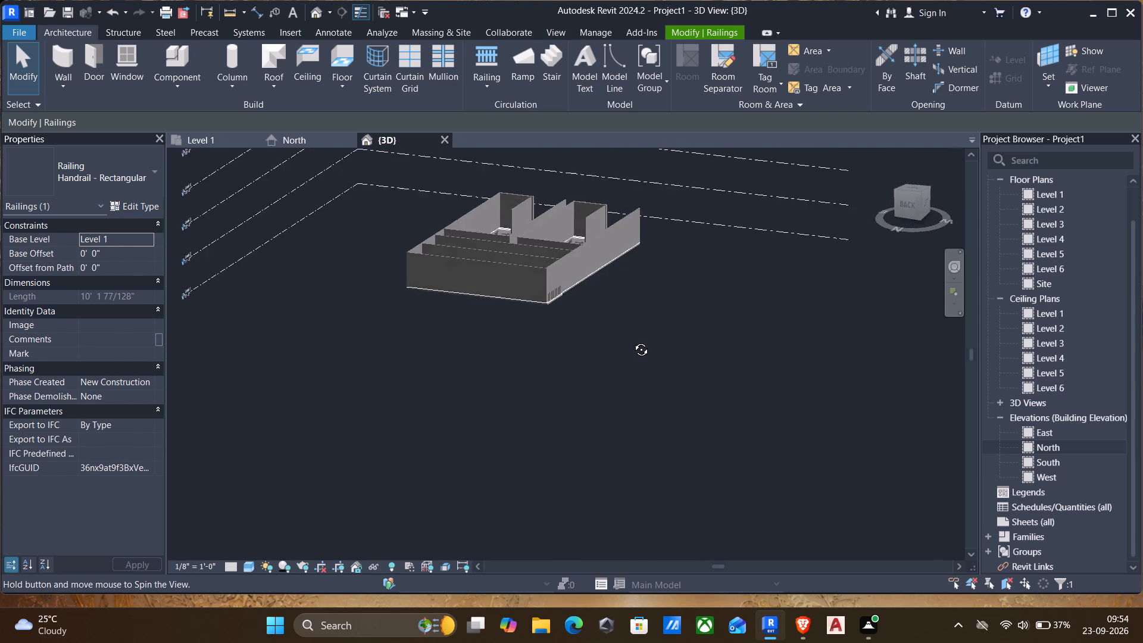
Go back to the Level 1 plan and view the 4'-0" wd balcony beside c.bed in the first flat.
{"action": "middle_click_drag", "start_coordinate": [632, 341], "coordinate": [285, 404], "text": "shift"}
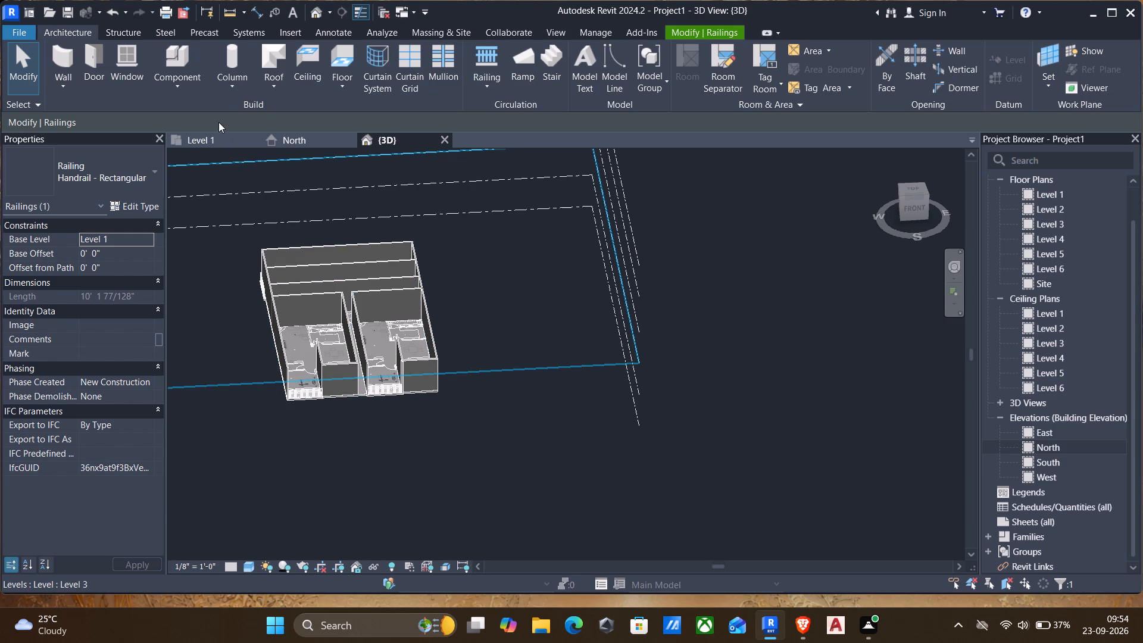
{"action": "left_click", "coordinate": [196, 143]}
{"action": "scroll", "coordinate": [290, 329], "scroll_direction": "down", "scroll_amount": 4}
{"action": "middle_click_drag", "start_coordinate": [326, 380], "coordinate": [433, 330]}
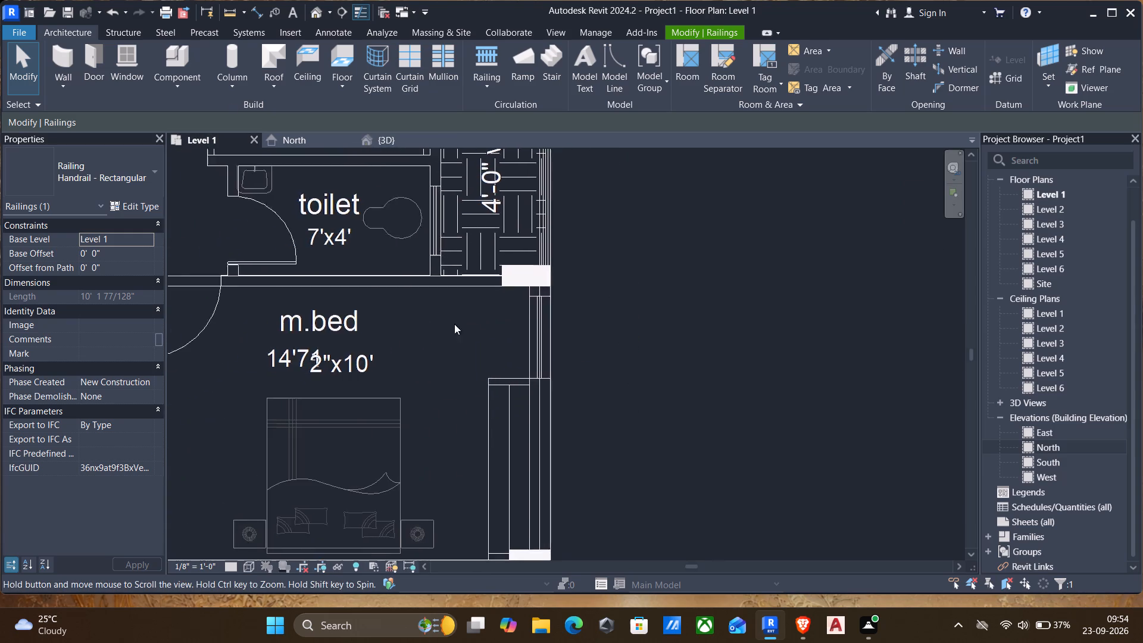
{"action": "scroll", "coordinate": [464, 323], "scroll_direction": "down", "scroll_amount": 4}
{"action": "middle_click_drag", "start_coordinate": [441, 360], "coordinate": [538, 281]}
{"action": "scroll", "coordinate": [491, 360], "scroll_direction": "down", "scroll_amount": 1}
{"action": "middle_click_drag", "start_coordinate": [491, 360], "coordinate": [534, 308]}
{"action": "middle_click_drag", "start_coordinate": [360, 402], "coordinate": [495, 239]}
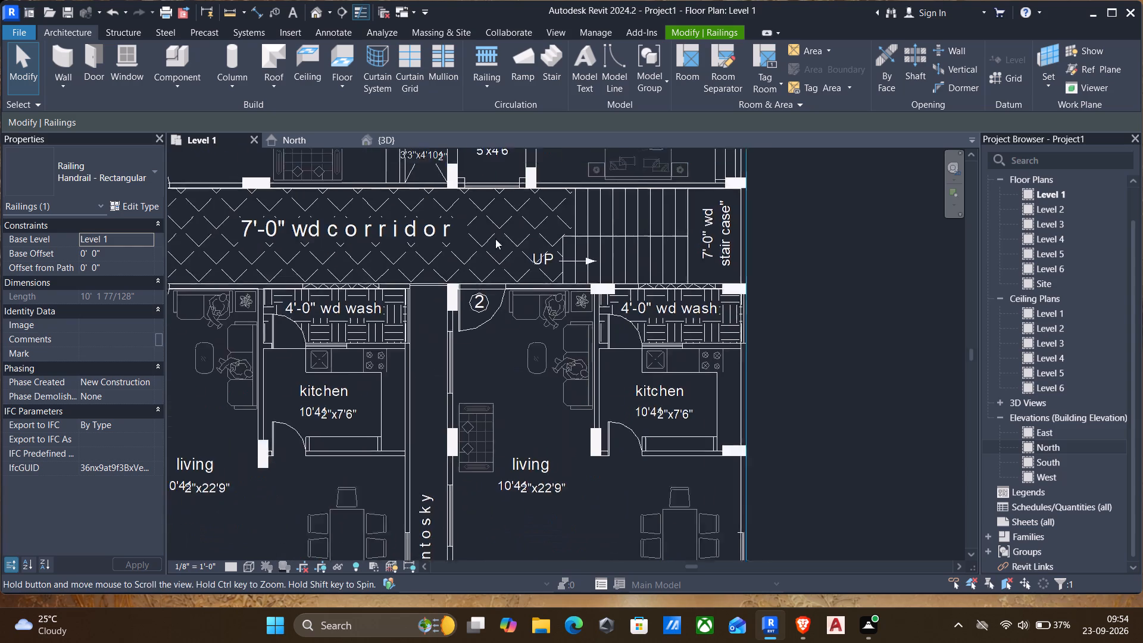
{"action": "middle_click_drag", "start_coordinate": [495, 239], "coordinate": [495, 240]}
{"action": "scroll", "coordinate": [450, 352], "scroll_direction": "down", "scroll_amount": 2}
{"action": "middle_click_drag", "start_coordinate": [424, 361], "coordinate": [495, 270]}
{"action": "middle_click_drag", "start_coordinate": [479, 447], "coordinate": [493, 333]}
{"action": "middle_click_drag", "start_coordinate": [401, 440], "coordinate": [444, 313]}
{"action": "scroll", "coordinate": [426, 390], "scroll_direction": "up", "scroll_amount": 5}
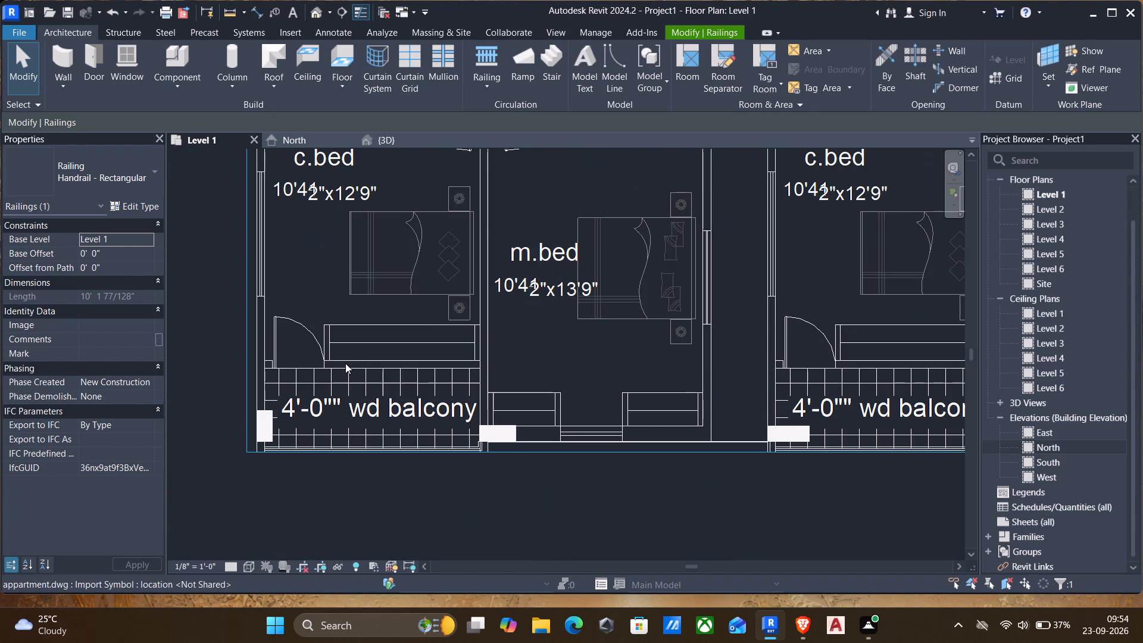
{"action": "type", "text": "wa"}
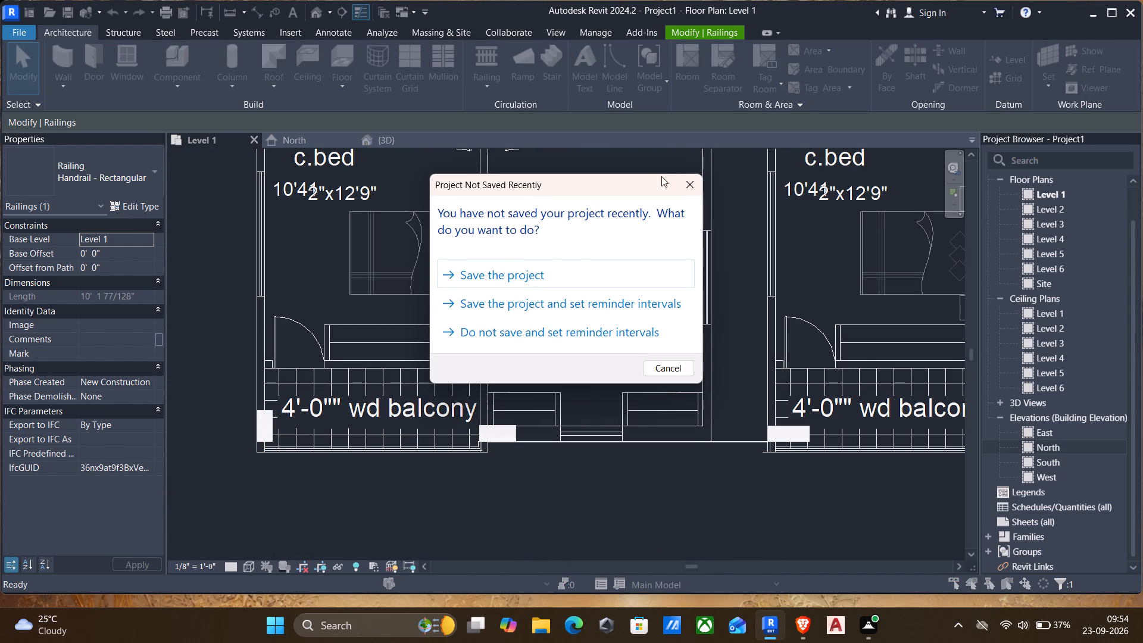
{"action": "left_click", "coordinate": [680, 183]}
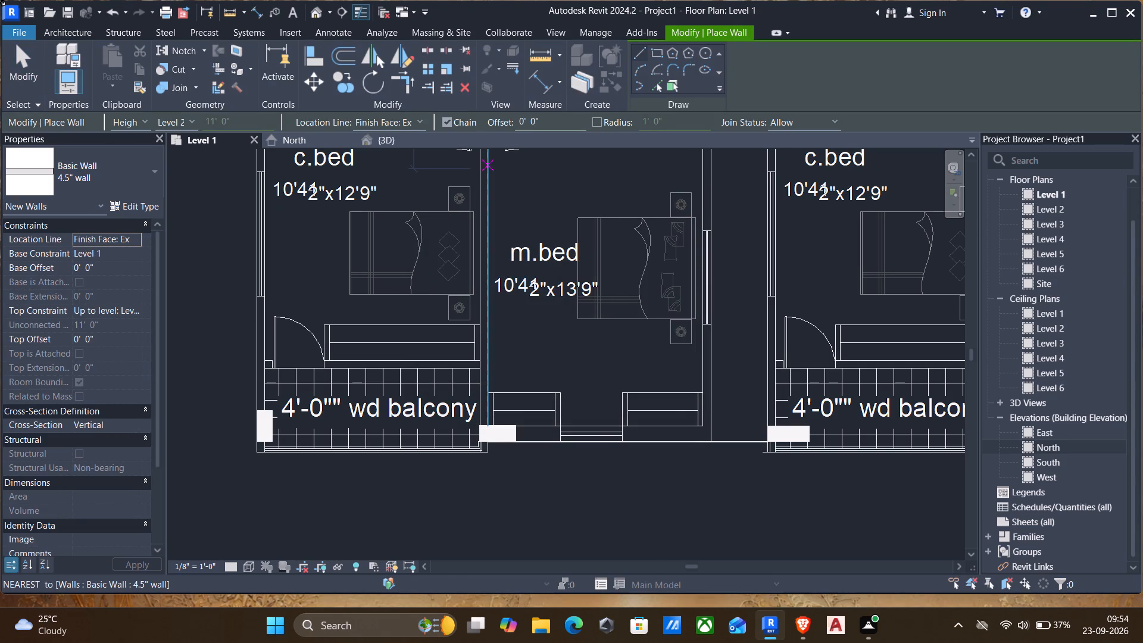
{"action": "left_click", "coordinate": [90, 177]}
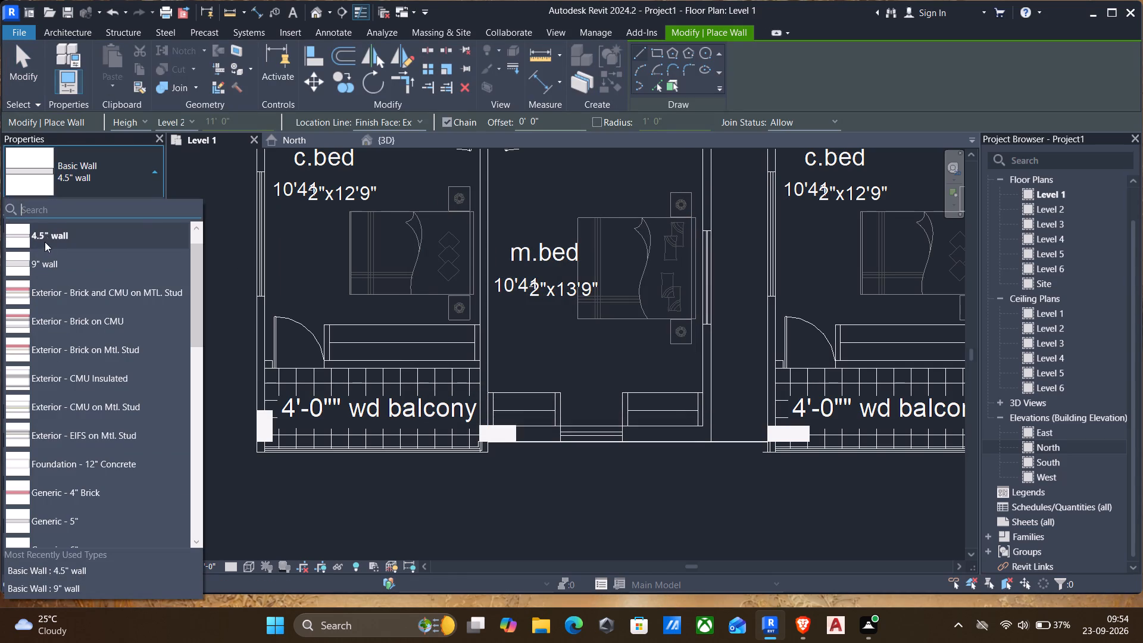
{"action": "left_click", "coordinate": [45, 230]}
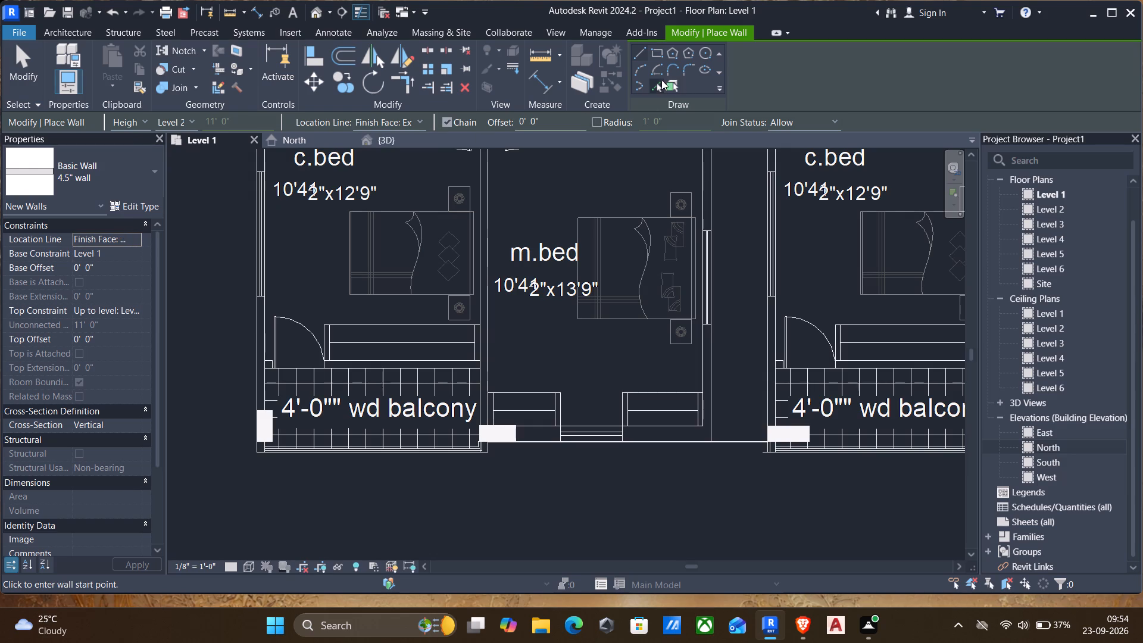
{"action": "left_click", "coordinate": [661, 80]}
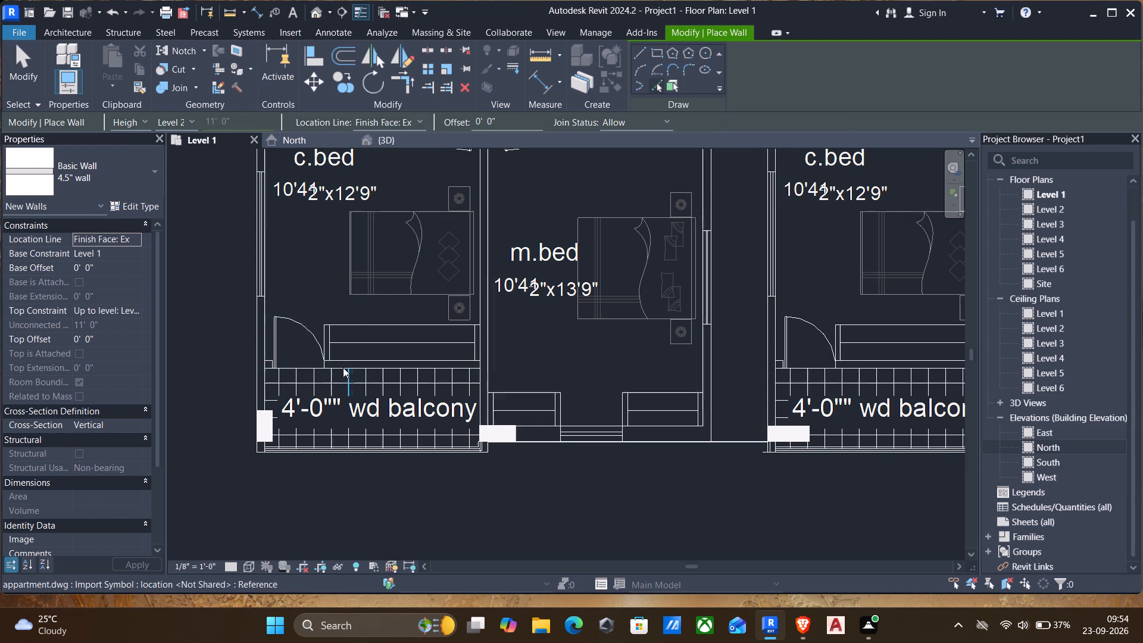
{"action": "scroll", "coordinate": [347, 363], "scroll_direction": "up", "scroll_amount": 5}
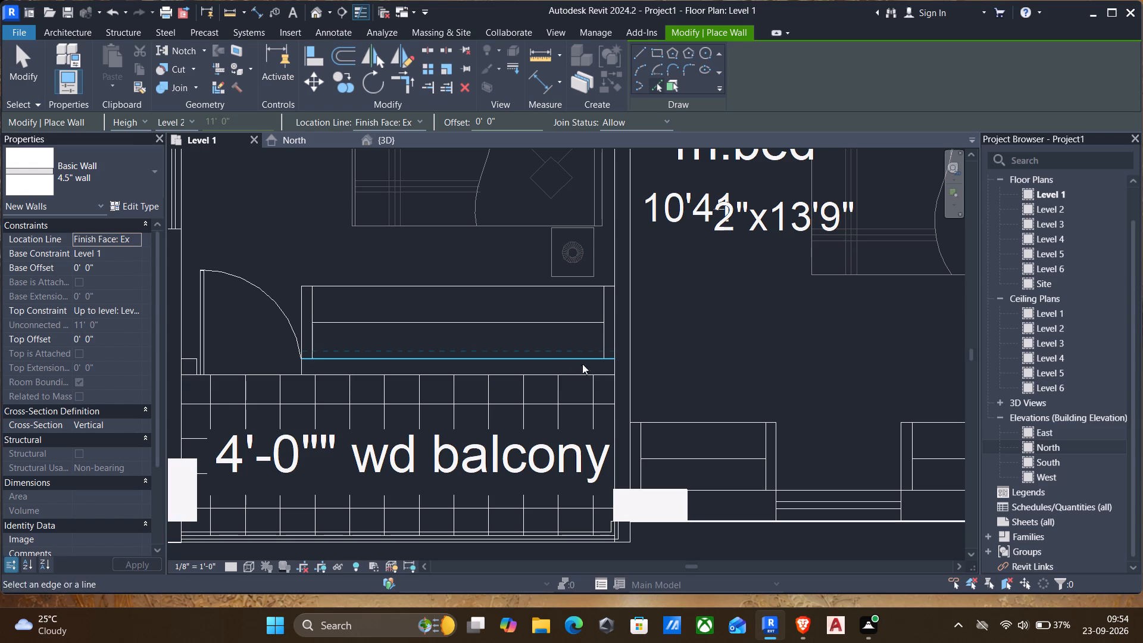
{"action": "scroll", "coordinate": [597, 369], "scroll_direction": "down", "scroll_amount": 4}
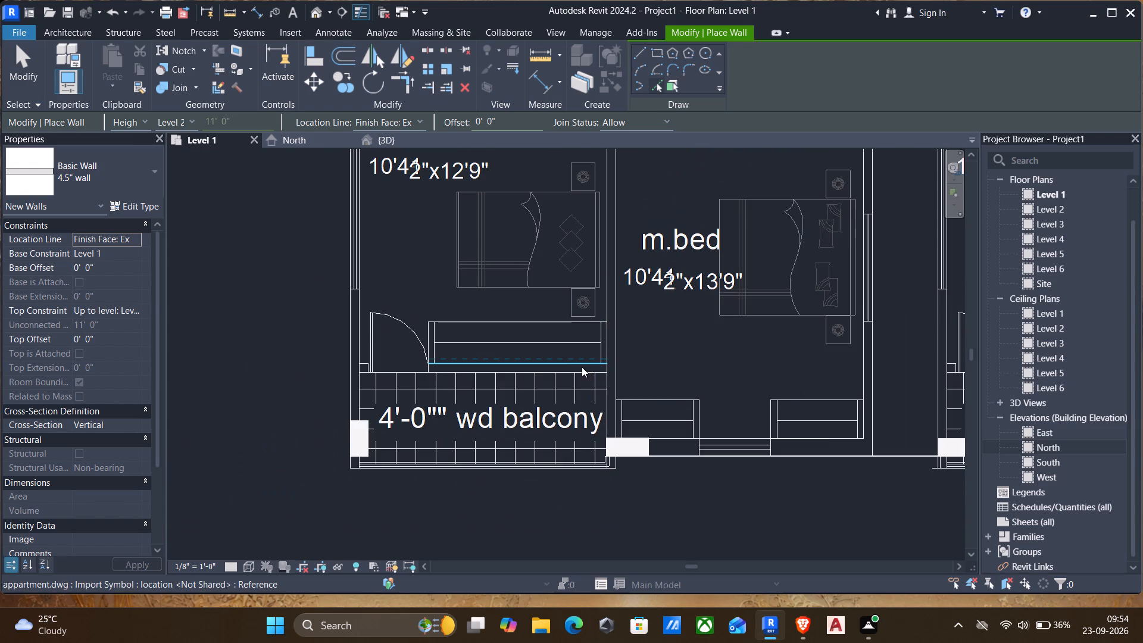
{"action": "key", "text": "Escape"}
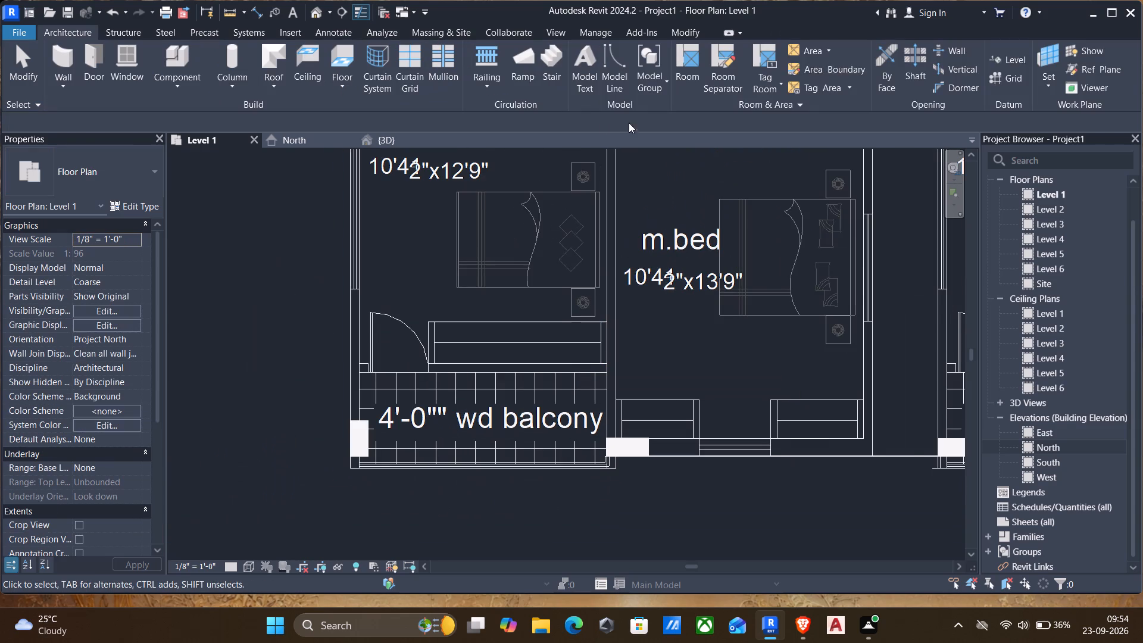
Draw a 4.5" wall on Level 1 along the line between c.bed and the 4'-0" wd balcony, spanning the balcony's full width between its side walls.
{"action": "type", "text": "wa"}
{"action": "scroll", "coordinate": [595, 408], "scroll_direction": "up", "scroll_amount": 4}
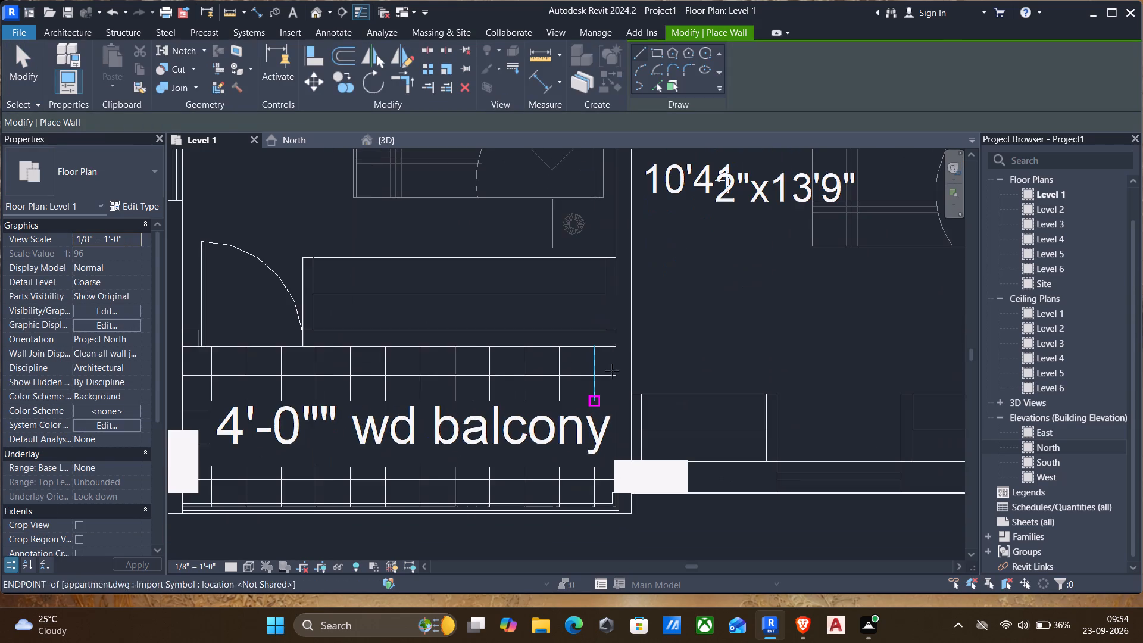
{"action": "scroll", "coordinate": [624, 344], "scroll_direction": "up", "scroll_amount": 5}
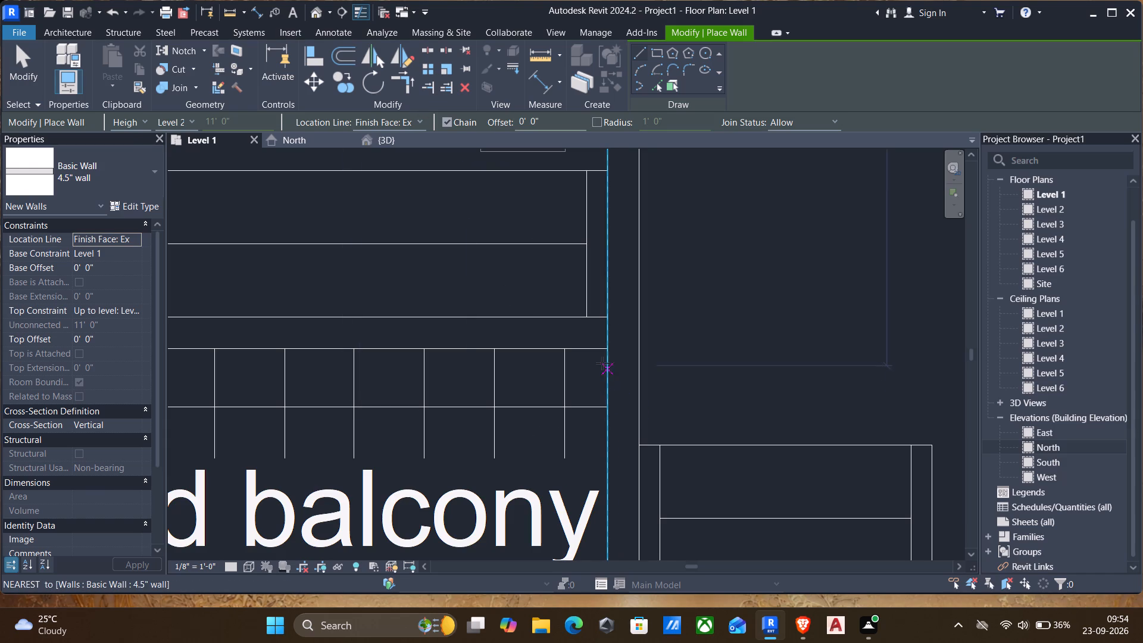
{"action": "left_click", "coordinate": [605, 349]}
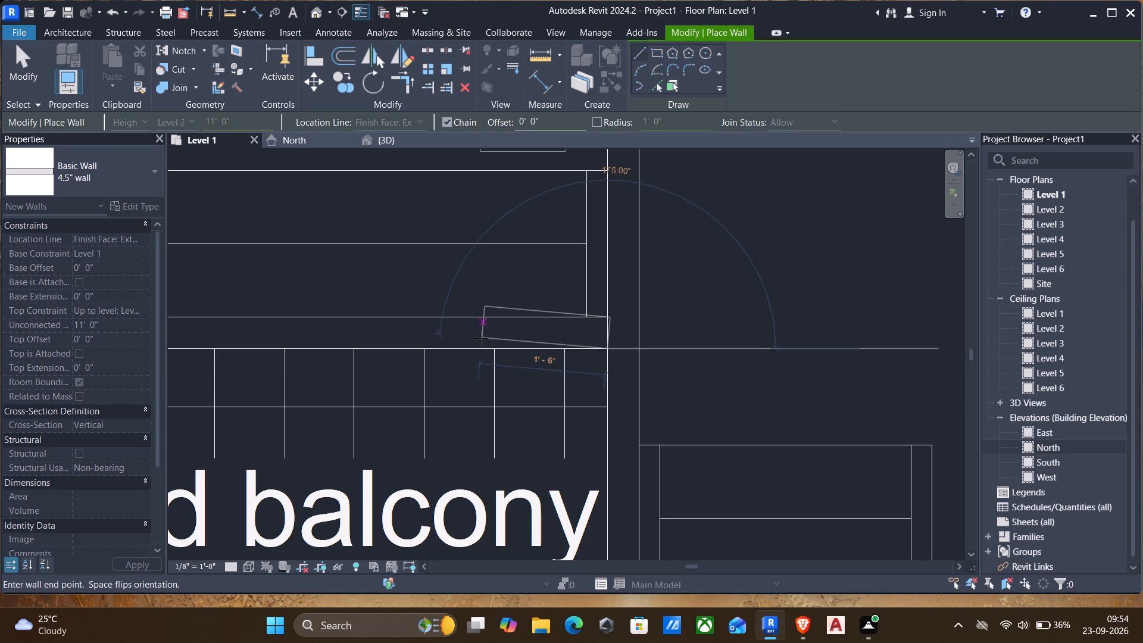
{"action": "scroll", "coordinate": [457, 339], "scroll_direction": "down", "scroll_amount": 2}
{"action": "middle_click_drag", "start_coordinate": [444, 340], "coordinate": [527, 321]}
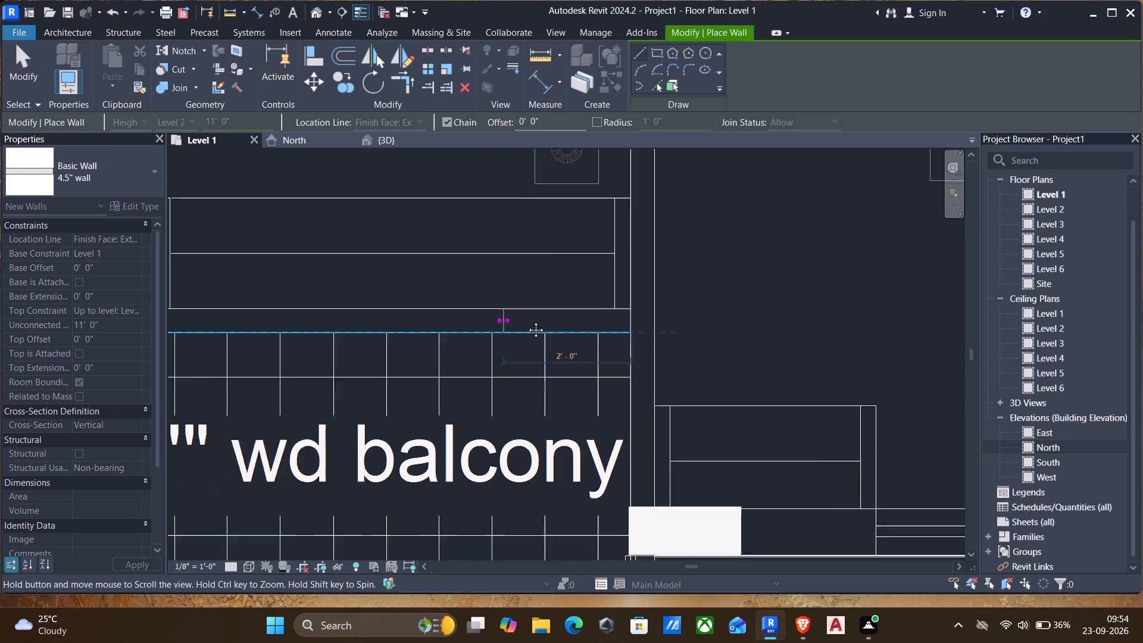
{"action": "middle_click_drag", "start_coordinate": [527, 321], "coordinate": [628, 300]}
{"action": "scroll", "coordinate": [629, 300], "scroll_direction": "down", "scroll_amount": 2}
{"action": "middle_click_drag", "start_coordinate": [534, 299], "coordinate": [674, 282]}
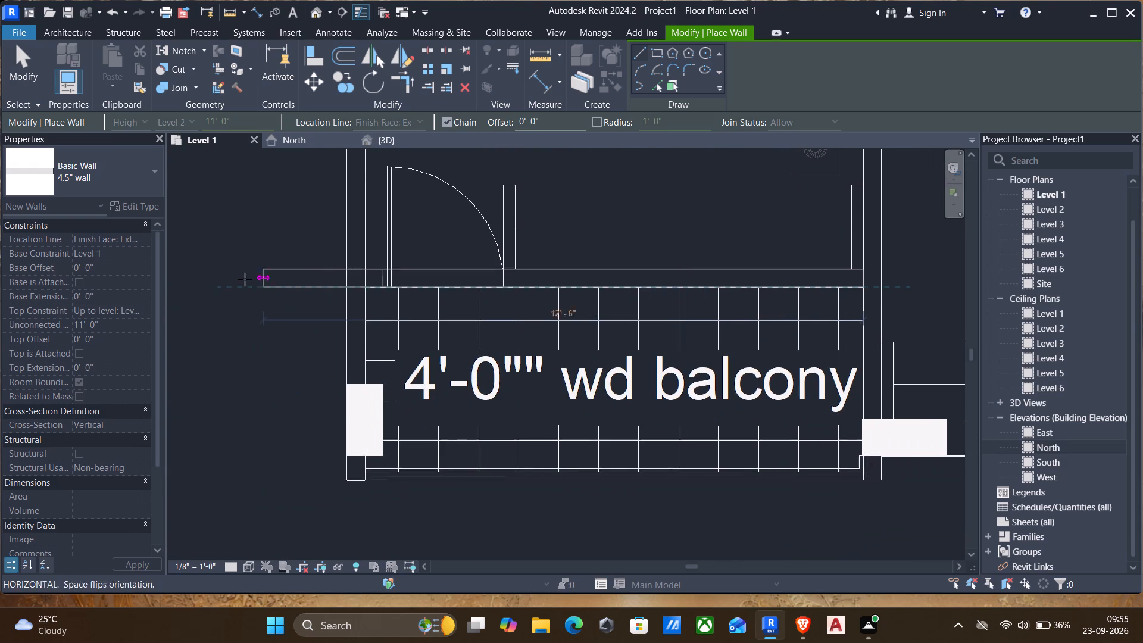
{"action": "scroll", "coordinate": [363, 291], "scroll_direction": "up", "scroll_amount": 4}
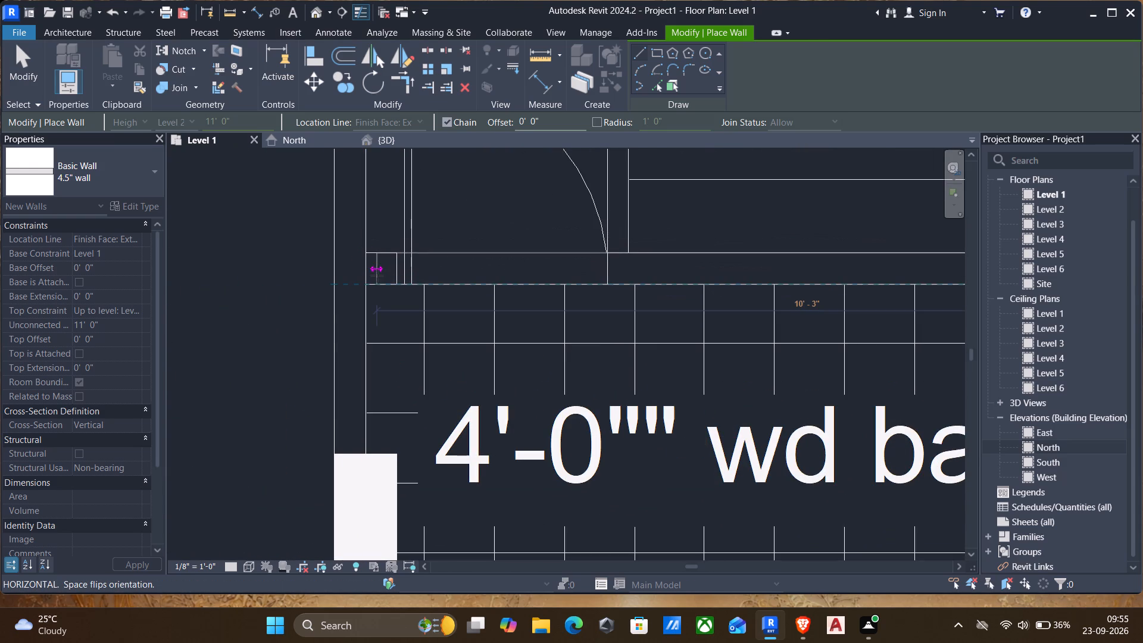
{"action": "scroll", "coordinate": [370, 281], "scroll_direction": "up", "scroll_amount": 3}
{"action": "left_click", "coordinate": [370, 281]}
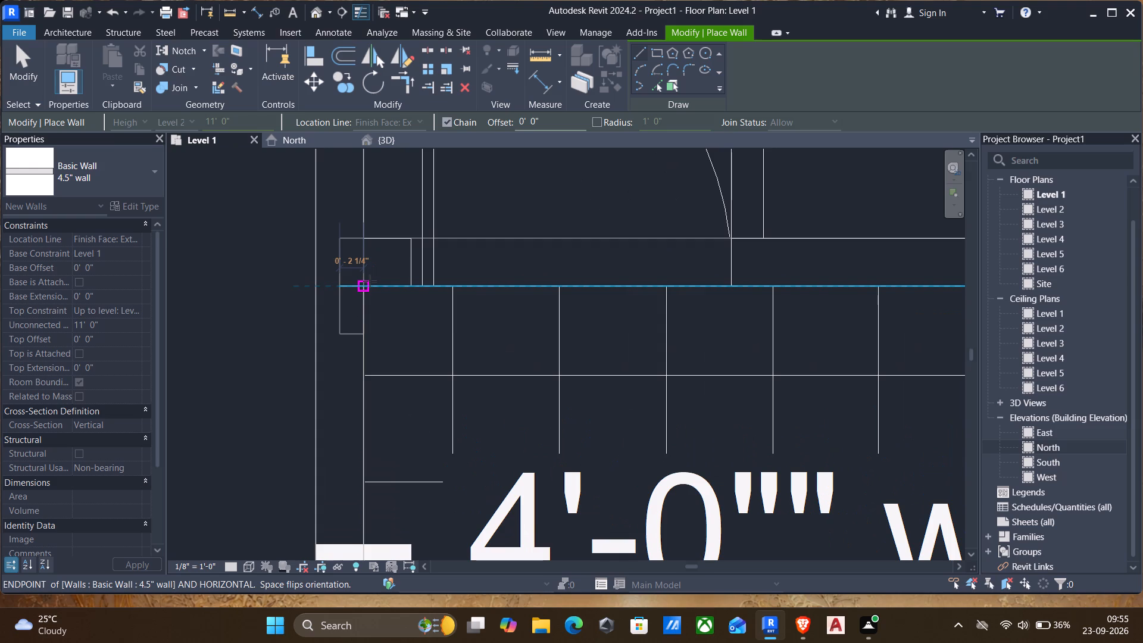
{"action": "key", "text": "Escape"}
{"action": "scroll", "coordinate": [368, 282], "scroll_direction": "down", "scroll_amount": 5}
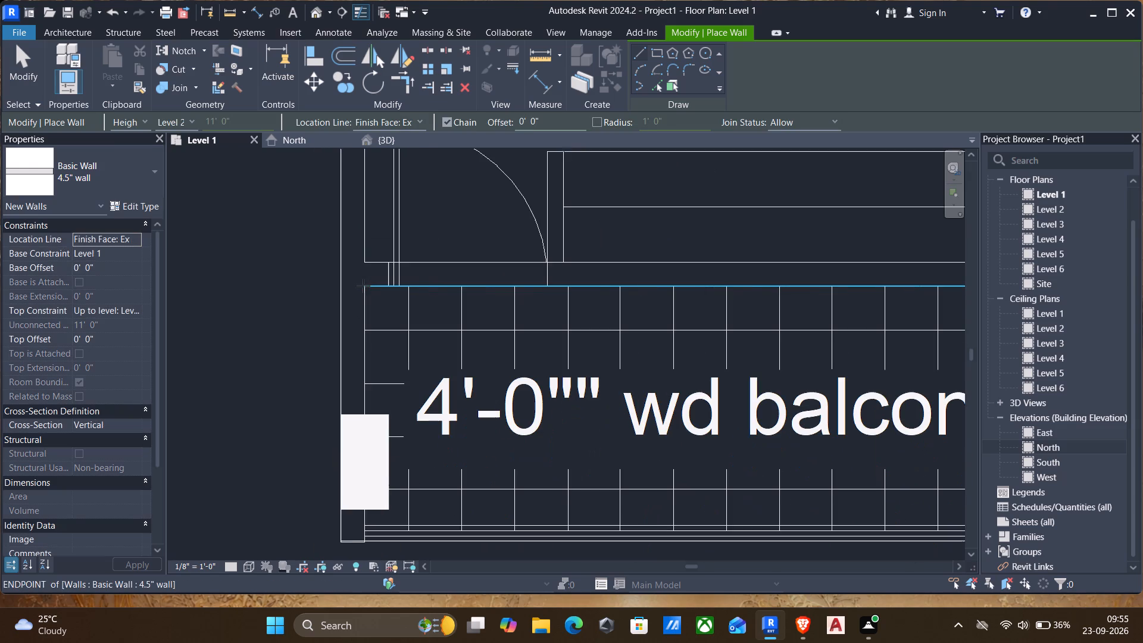
{"action": "scroll", "coordinate": [363, 271], "scroll_direction": "down", "scroll_amount": 4}
{"action": "middle_click_drag", "start_coordinate": [489, 284], "coordinate": [341, 274]}
{"action": "key", "text": "Escape"}
Draw a matching 4.5" wall about 10'-4 1/2" long between c.bed and balcony in the neighbouring flat, flipped to the balcony side.
{"action": "scroll", "coordinate": [650, 295], "scroll_direction": "down", "scroll_amount": 2}
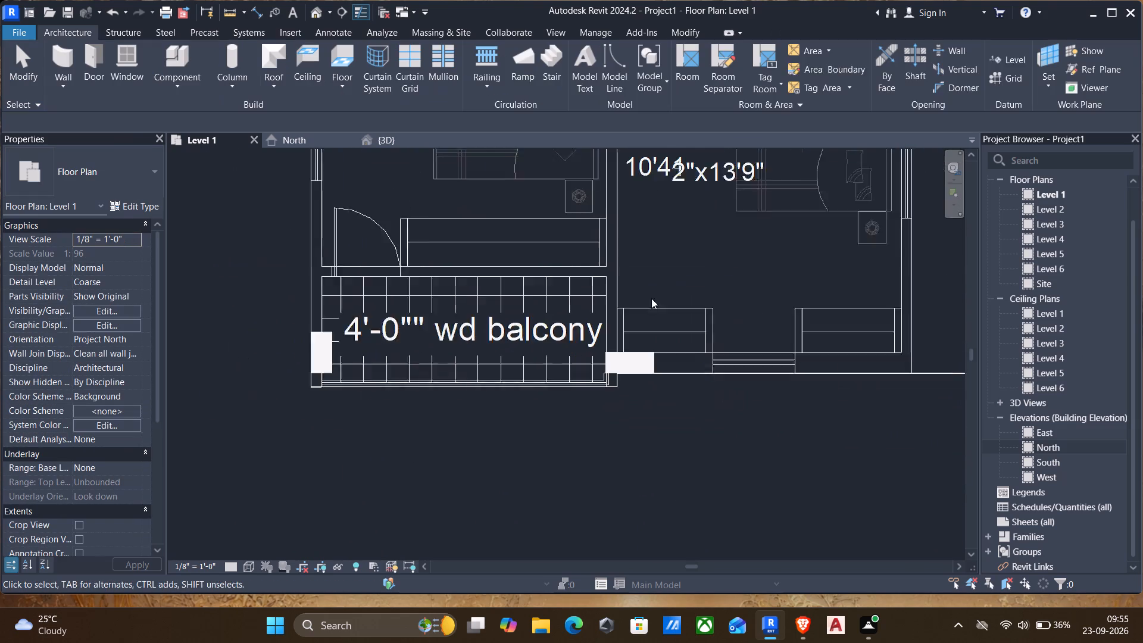
{"action": "scroll", "coordinate": [651, 298], "scroll_direction": "down", "scroll_amount": 1}
{"action": "middle_click_drag", "start_coordinate": [681, 280], "coordinate": [271, 289]}
{"action": "key", "text": "w"}
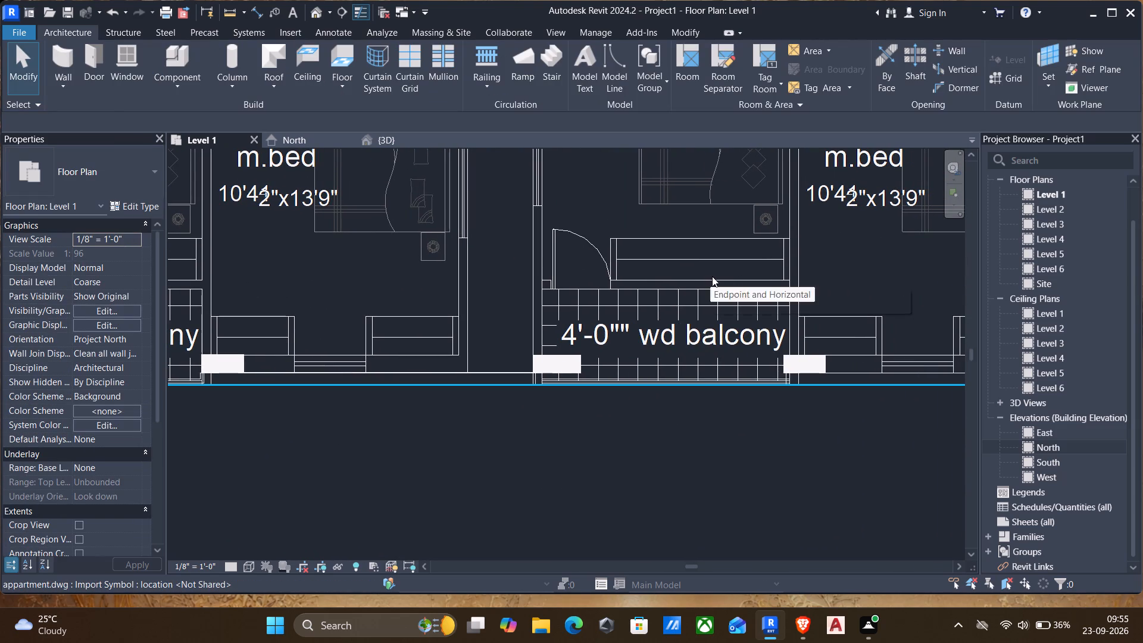
{"action": "key", "text": "a"}
{"action": "scroll", "coordinate": [886, 264], "scroll_direction": "up", "scroll_amount": 3}
{"action": "scroll", "coordinate": [767, 290], "scroll_direction": "up", "scroll_amount": 3}
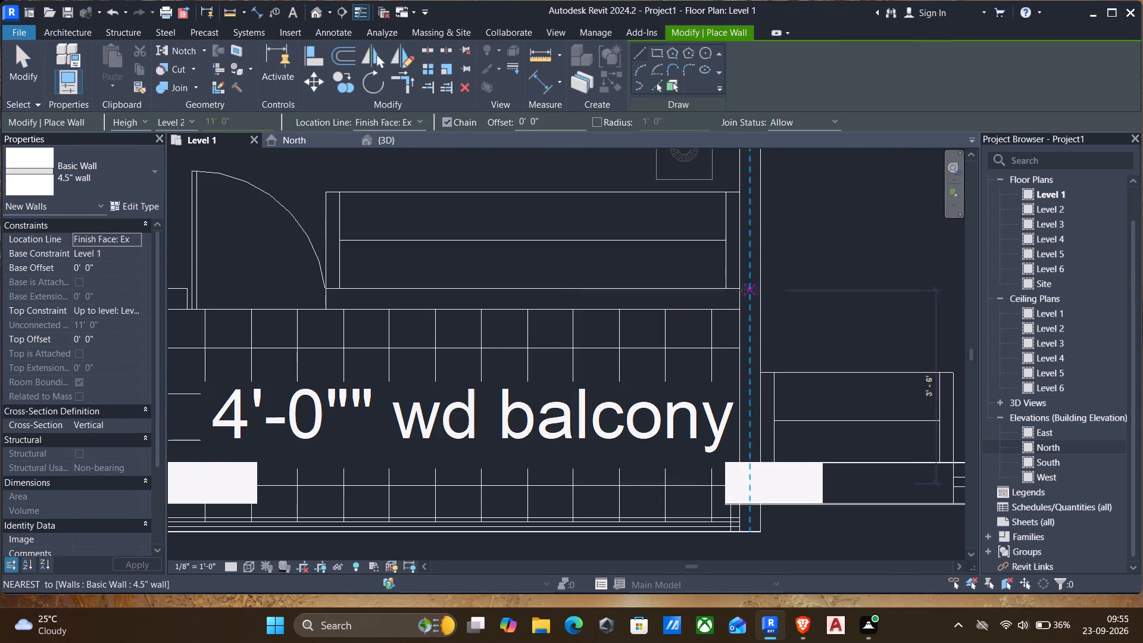
{"action": "left_click", "coordinate": [740, 291]}
{"action": "scroll", "coordinate": [705, 303], "scroll_direction": "down", "scroll_amount": 2}
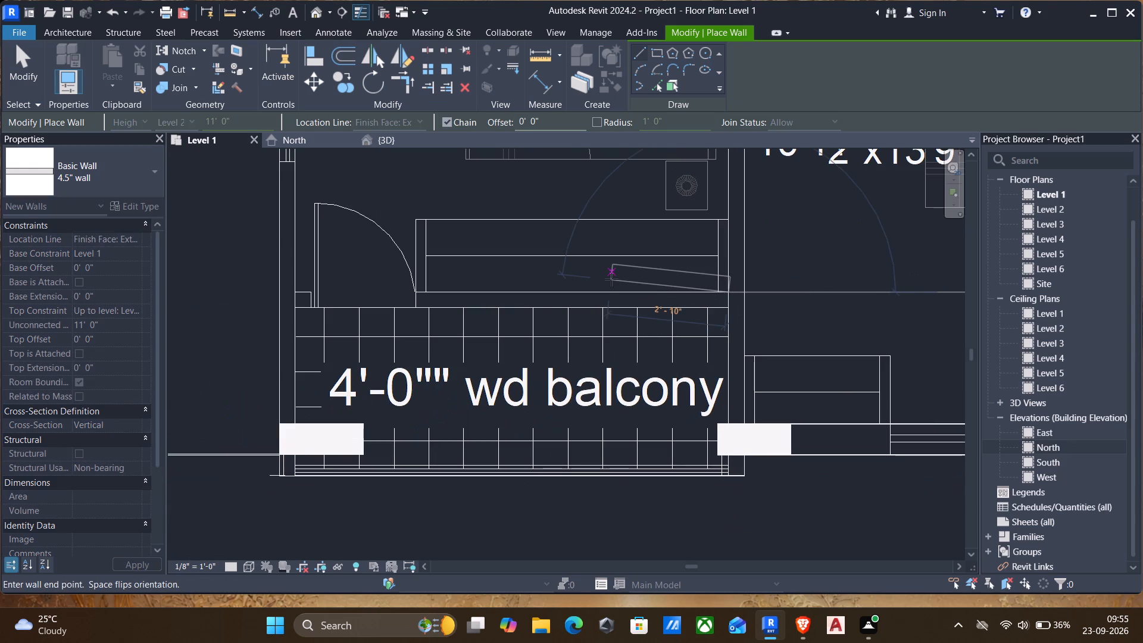
{"action": "key", "text": "space"}
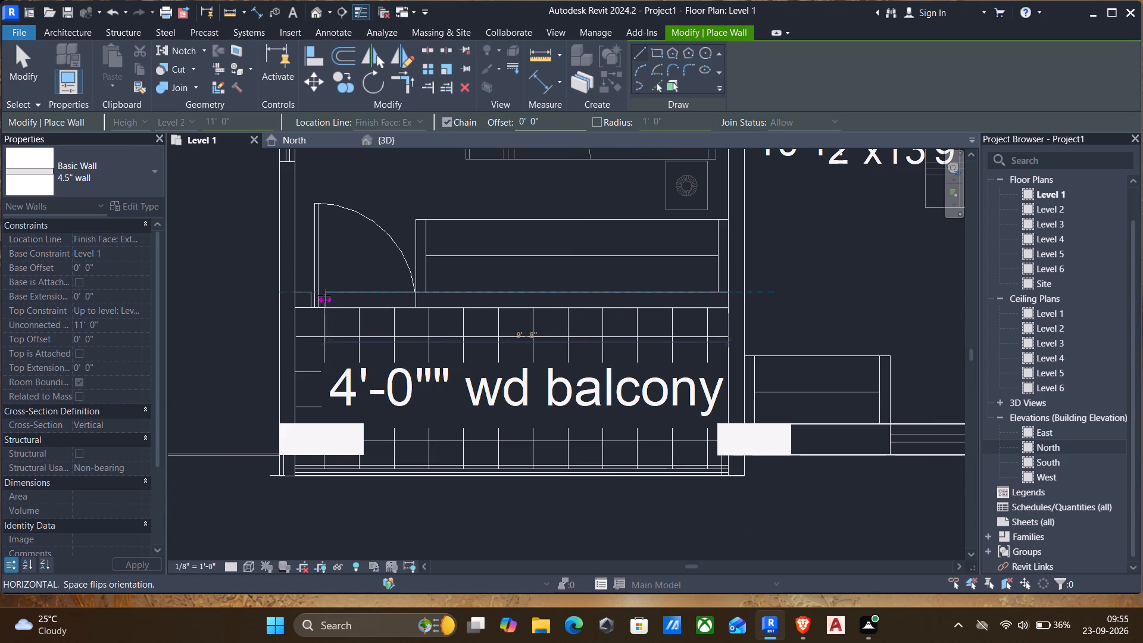
{"action": "scroll", "coordinate": [327, 296], "scroll_direction": "up", "scroll_amount": 6}
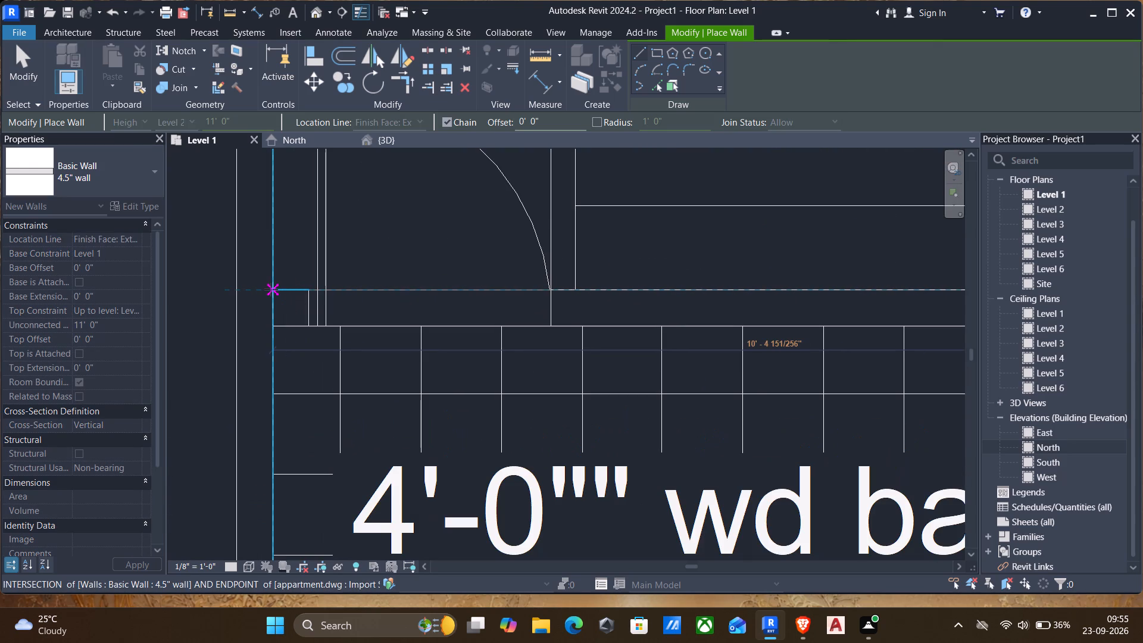
{"action": "left_click", "coordinate": [271, 289]}
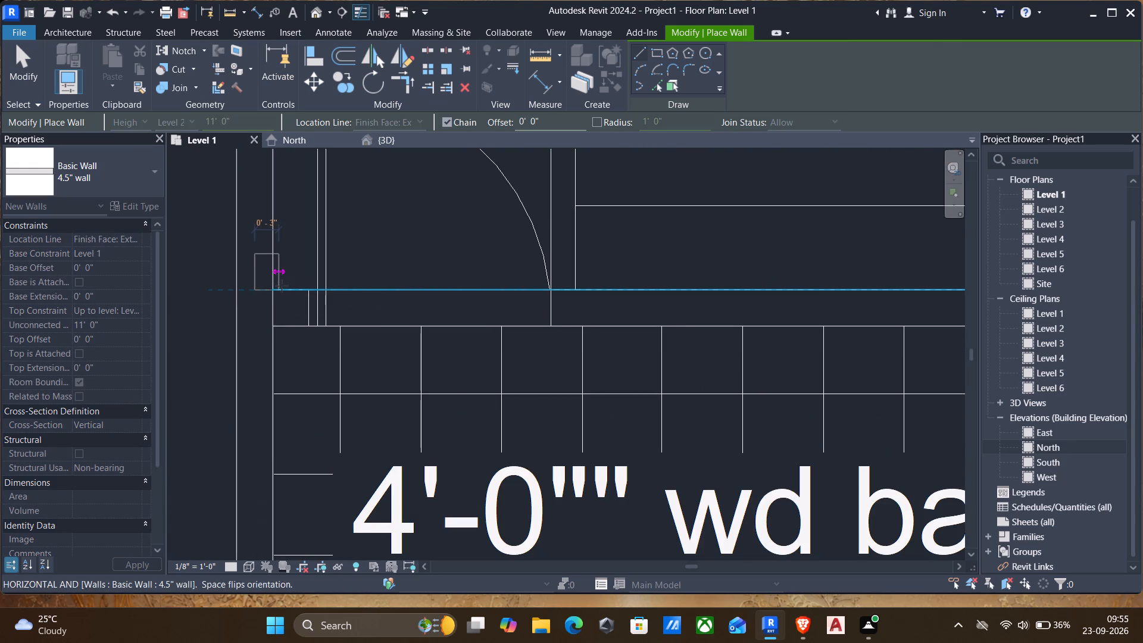
{"action": "key", "text": "Escape"}
{"action": "scroll", "coordinate": [301, 297], "scroll_direction": "down", "scroll_amount": 9}
{"action": "middle_click_drag", "start_coordinate": [339, 282], "coordinate": [441, 288]}
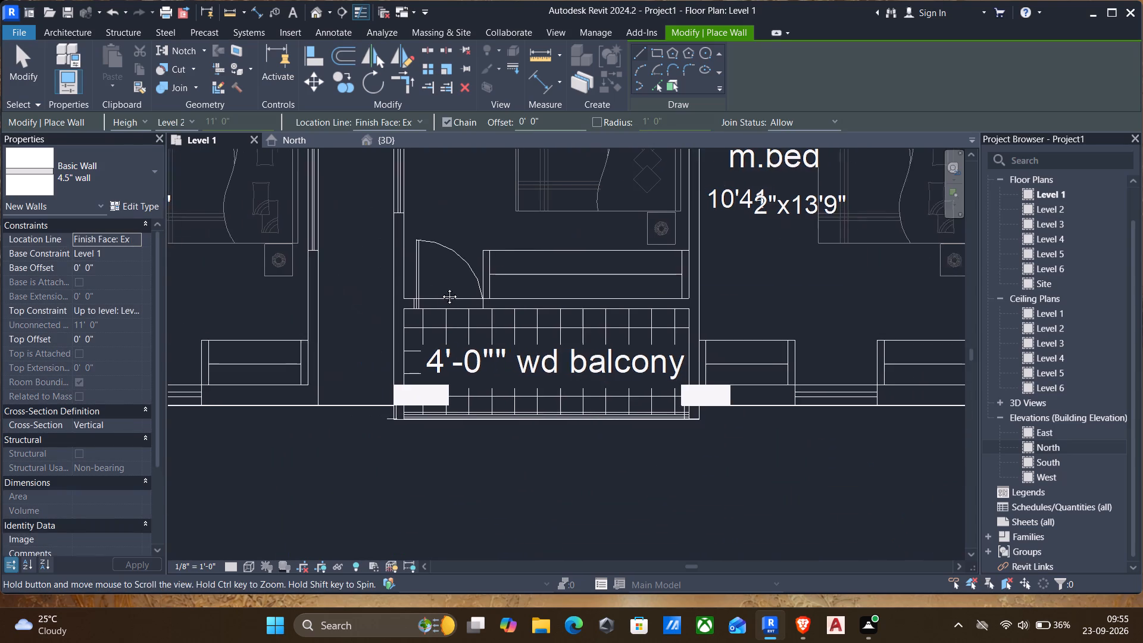
{"action": "middle_click_drag", "start_coordinate": [441, 288], "coordinate": [454, 288]}
{"action": "key", "text": "Escape"}
Examine the new balcony walls and the railings of both flats in the 3D view.
{"action": "scroll", "coordinate": [427, 232], "scroll_direction": "down", "scroll_amount": 2}
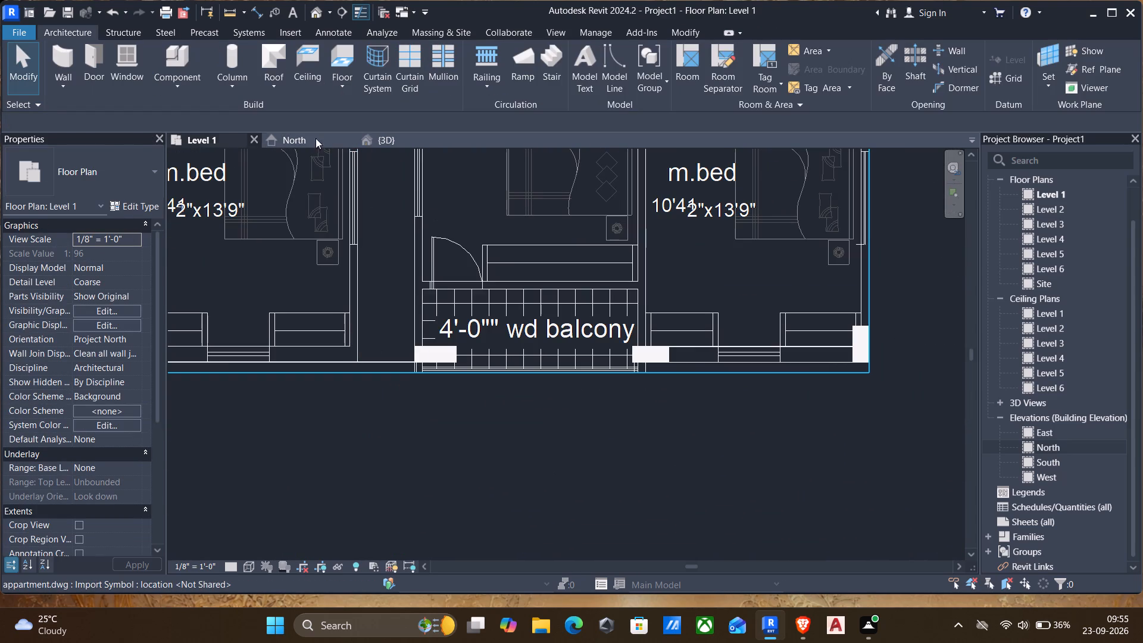
{"action": "left_click", "coordinate": [374, 138]}
{"action": "scroll", "coordinate": [373, 167], "scroll_direction": "down", "scroll_amount": 4}
{"action": "scroll", "coordinate": [380, 266], "scroll_direction": "up", "scroll_amount": 5}
{"action": "scroll", "coordinate": [363, 317], "scroll_direction": "up", "scroll_amount": 5}
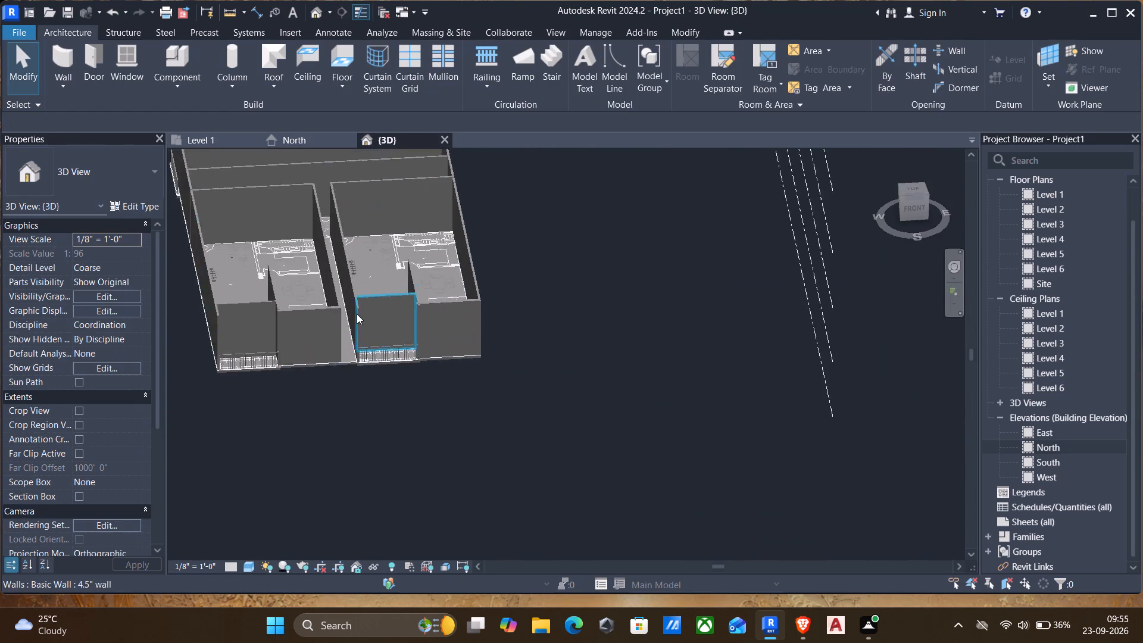
{"action": "scroll", "coordinate": [297, 311], "scroll_direction": "up", "scroll_amount": 5}
{"action": "middle_click_drag", "start_coordinate": [289, 308], "coordinate": [588, 313]}
{"action": "scroll", "coordinate": [367, 304], "scroll_direction": "up", "scroll_amount": 2}
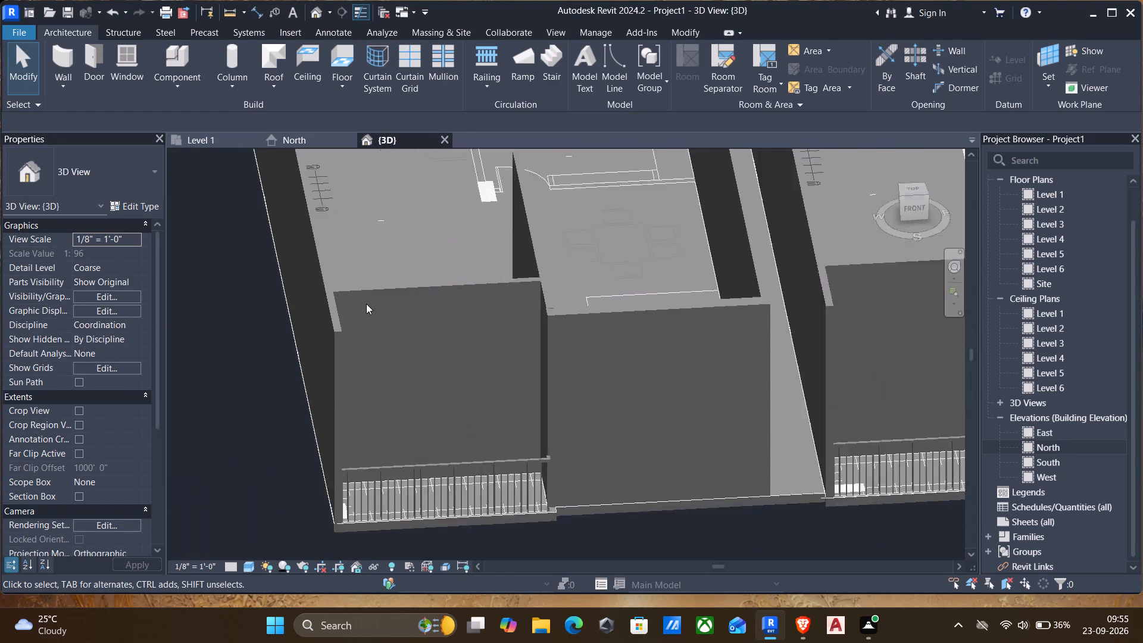
{"action": "scroll", "coordinate": [366, 304], "scroll_direction": "up", "scroll_amount": 2}
{"action": "scroll", "coordinate": [365, 301], "scroll_direction": "down", "scroll_amount": 6}
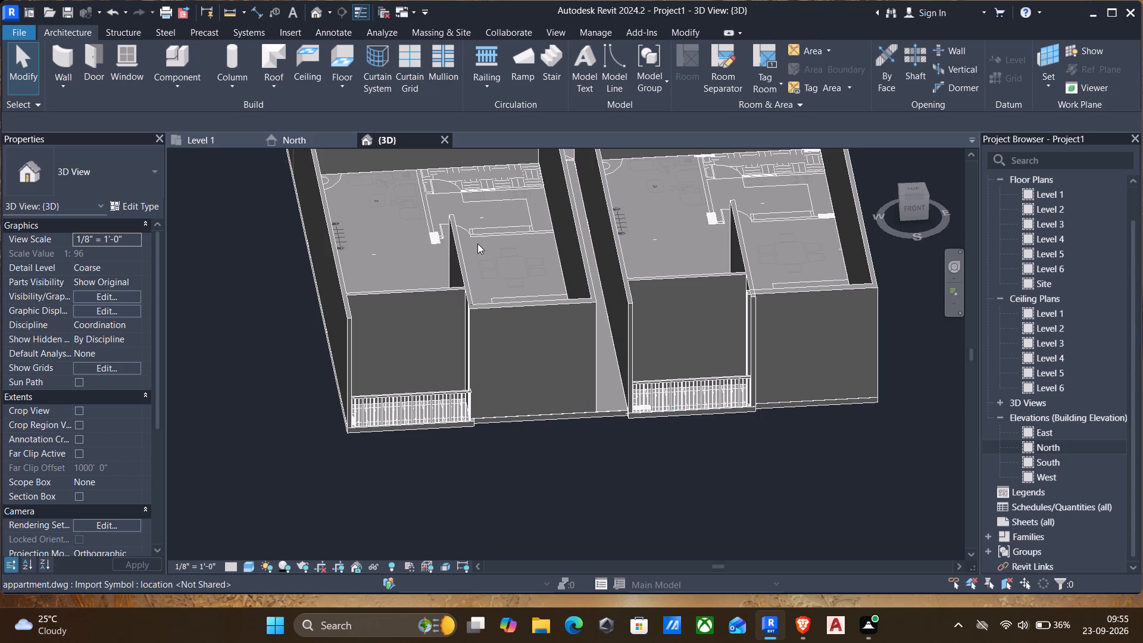
Extend the front 9" wall beside m.bed on Level 1 across the gap to the neighbouring balcony's 4.5" side wall, about 14'-1" long overall.
{"action": "left_click", "coordinate": [229, 141]}
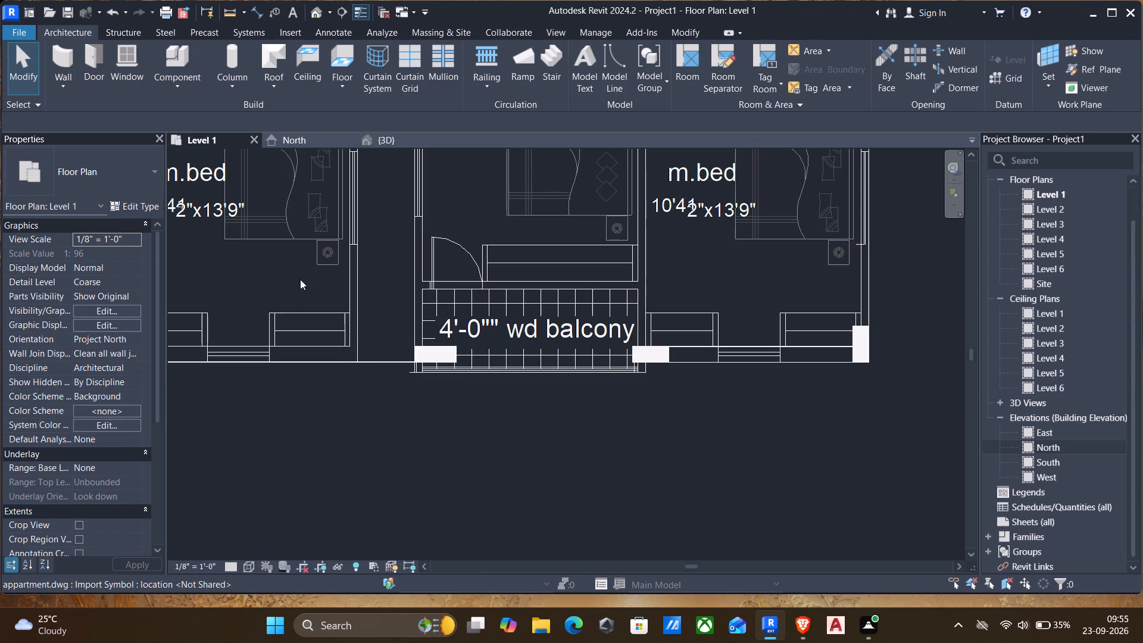
{"action": "scroll", "coordinate": [357, 351], "scroll_direction": "up", "scroll_amount": 3}
{"action": "left_click", "coordinate": [334, 348]}
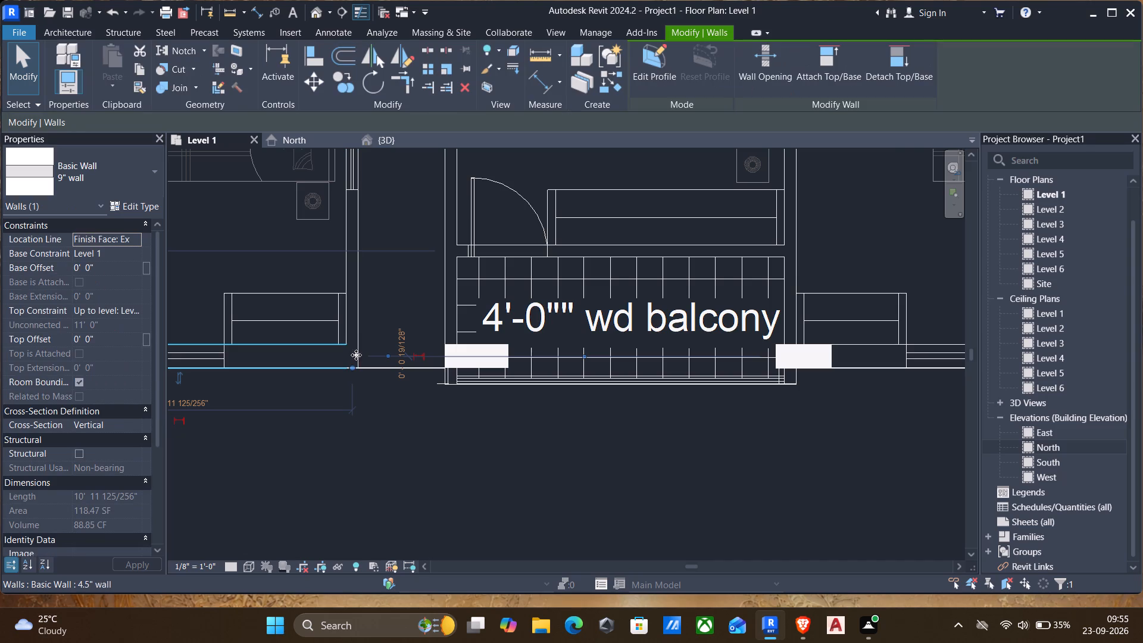
{"action": "left_click_drag", "start_coordinate": [353, 367], "coordinate": [425, 376]}
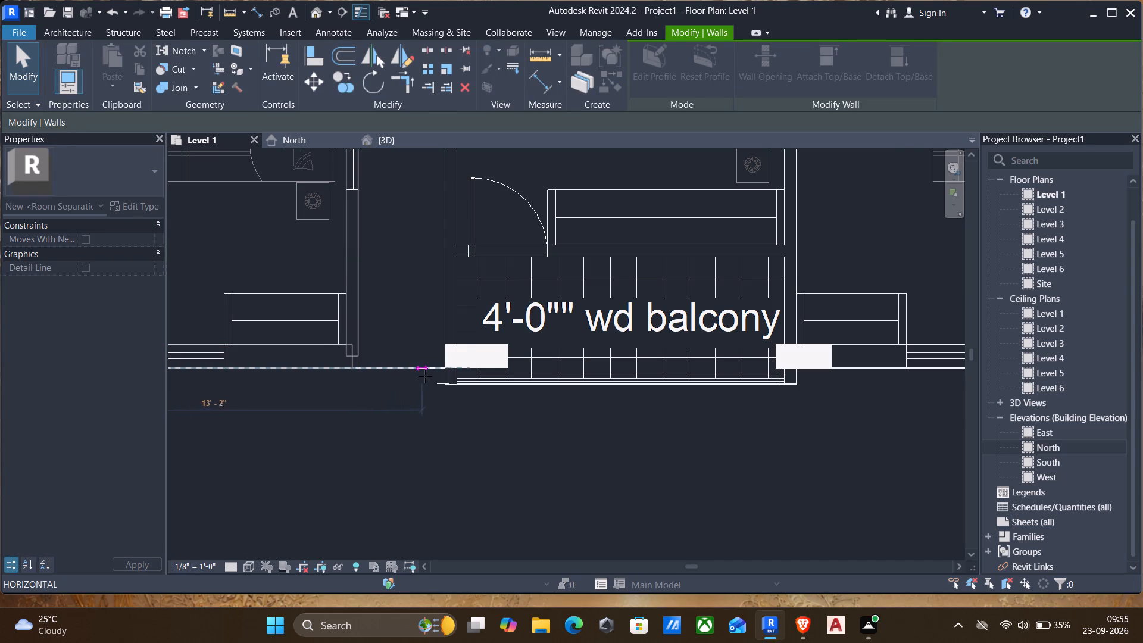
{"action": "left_click_drag", "start_coordinate": [425, 376], "coordinate": [446, 370]}
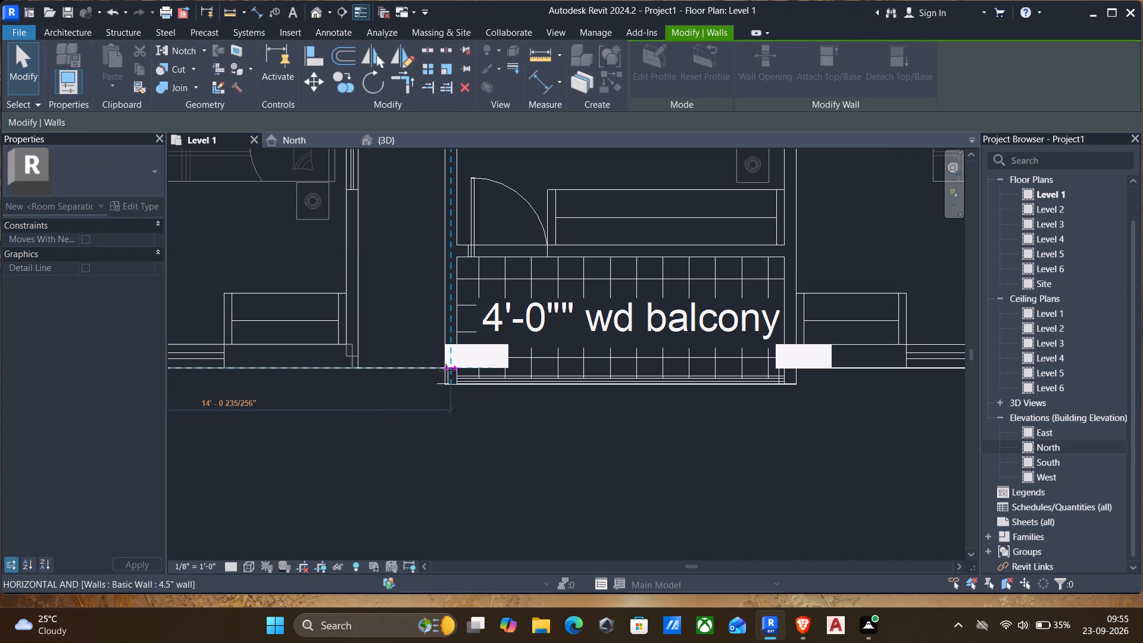
{"action": "left_click_drag", "start_coordinate": [446, 370], "coordinate": [442, 364]}
{"action": "scroll", "coordinate": [446, 370], "scroll_direction": "up", "scroll_amount": 8}
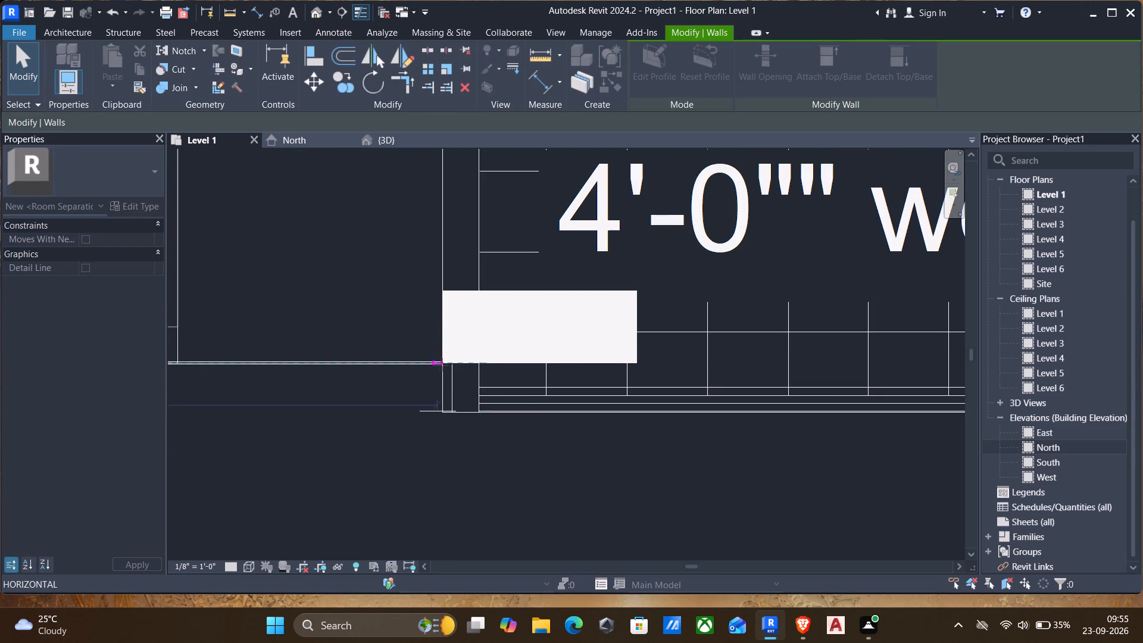
{"action": "left_click_drag", "start_coordinate": [442, 364], "coordinate": [443, 364]}
{"action": "scroll", "coordinate": [443, 364], "scroll_direction": "up", "scroll_amount": 5}
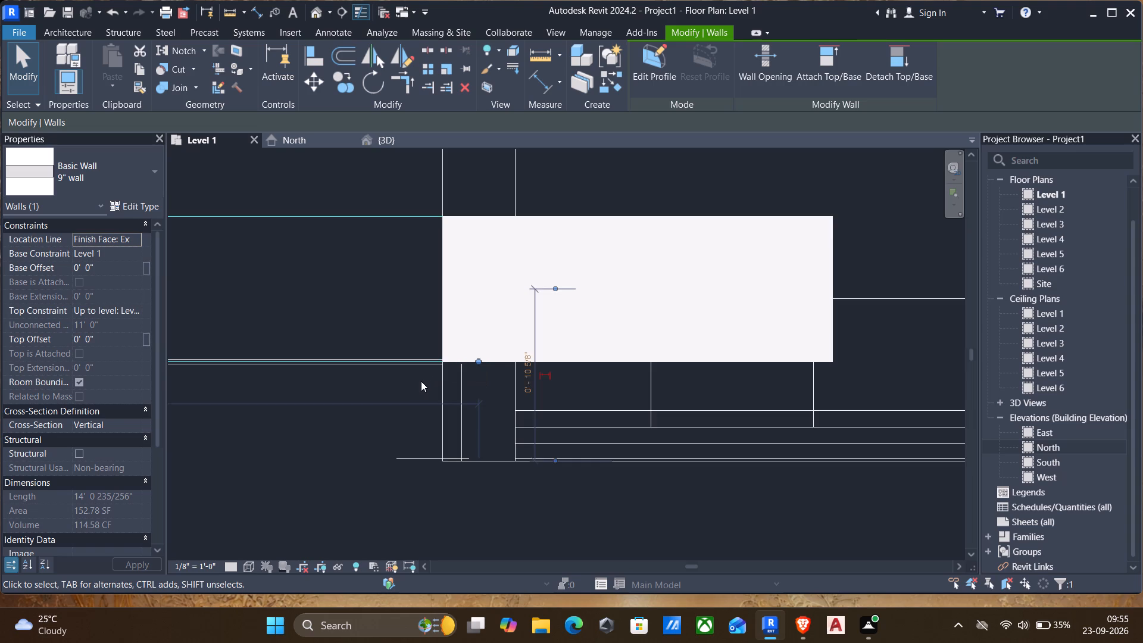
{"action": "scroll", "coordinate": [419, 382], "scroll_direction": "down", "scroll_amount": 2}
{"action": "key", "text": "Escape"}
{"action": "scroll", "coordinate": [395, 364], "scroll_direction": "down", "scroll_amount": 7}
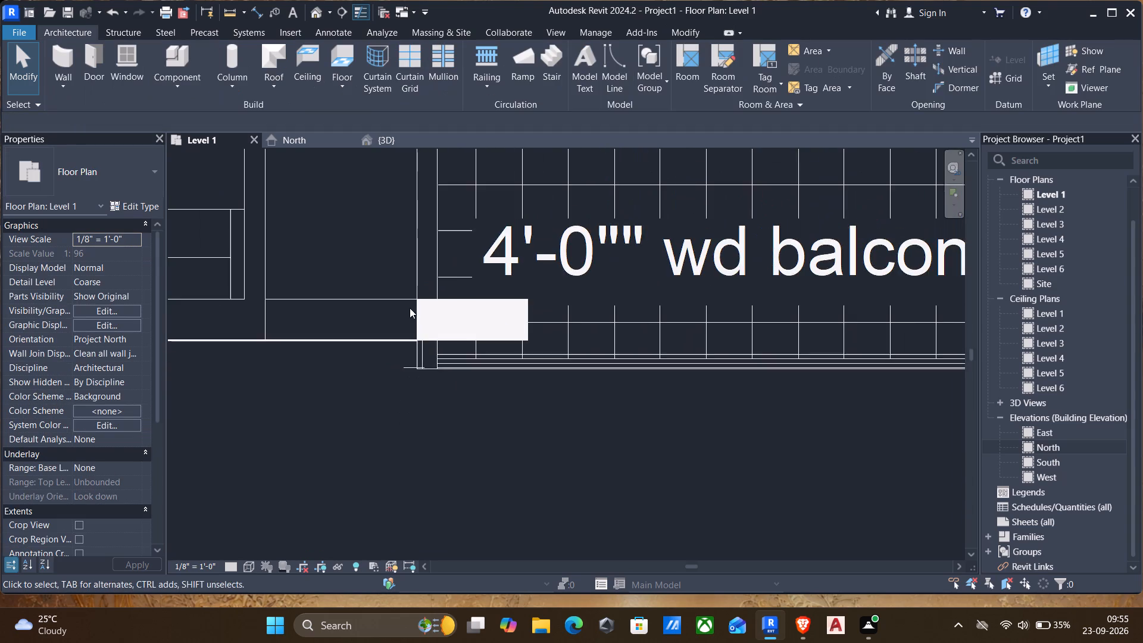
{"action": "middle_click_drag", "start_coordinate": [433, 308], "coordinate": [515, 316]}
Examine the extended 9" front wall and its junction with the neighbouring balcony's side wall in the 3D view.
{"action": "left_click", "coordinate": [386, 138]}
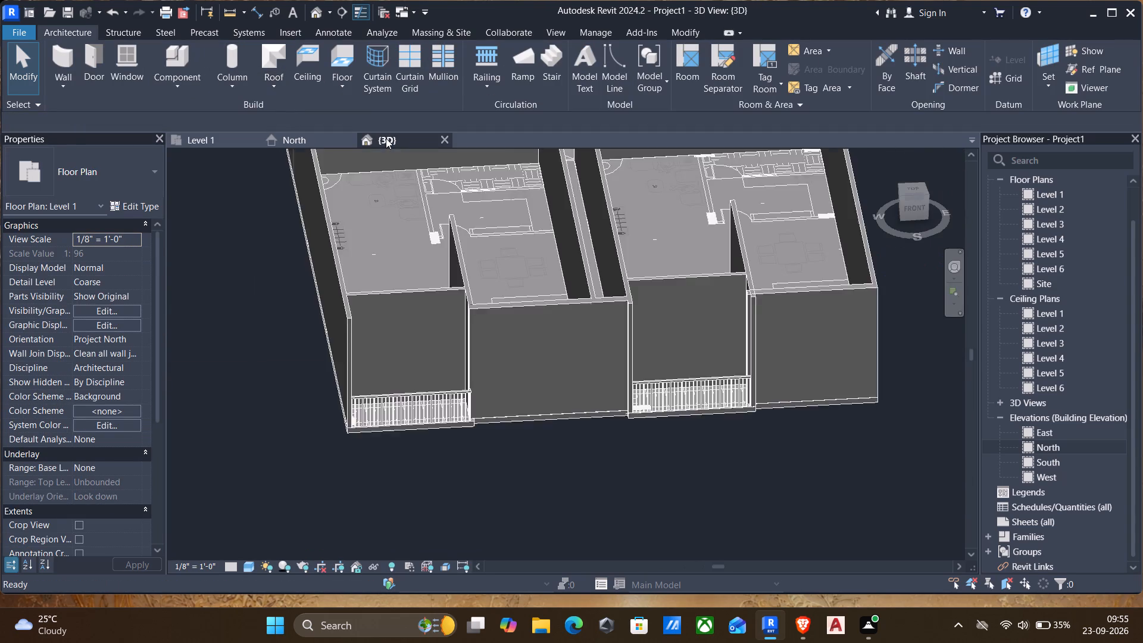
{"action": "scroll", "coordinate": [386, 163], "scroll_direction": "down", "scroll_amount": 5}
{"action": "scroll", "coordinate": [459, 275], "scroll_direction": "up", "scroll_amount": 9}
{"action": "scroll", "coordinate": [585, 310], "scroll_direction": "up", "scroll_amount": 6}
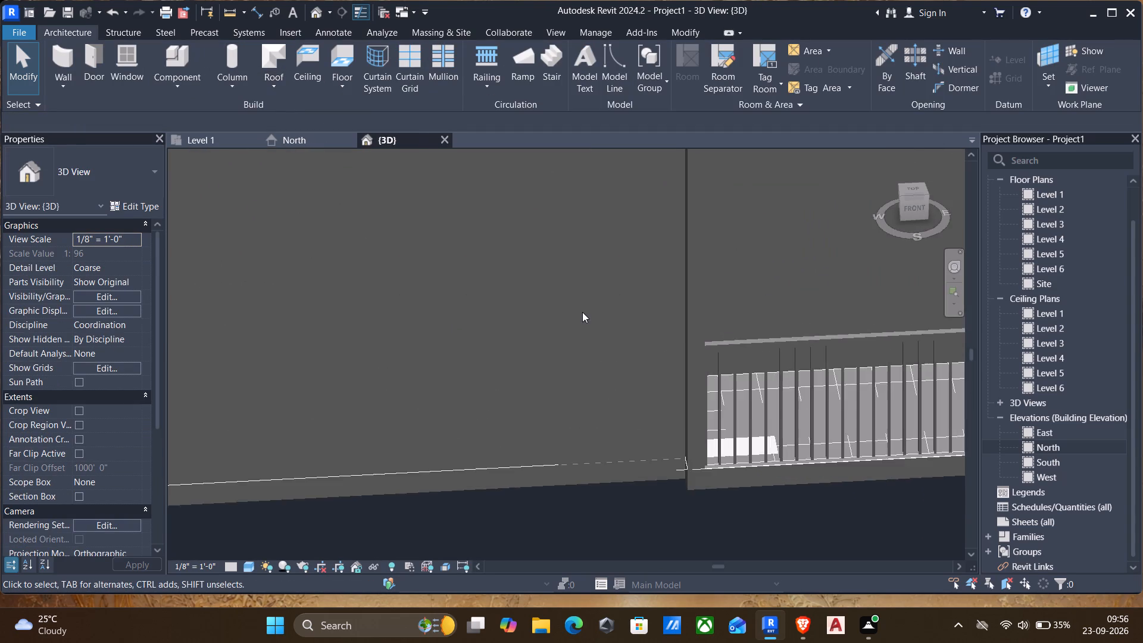
{"action": "scroll", "coordinate": [582, 312], "scroll_direction": "down", "scroll_amount": 5}
{"action": "middle_click_drag", "start_coordinate": [569, 309], "coordinate": [563, 317], "text": "shift"}
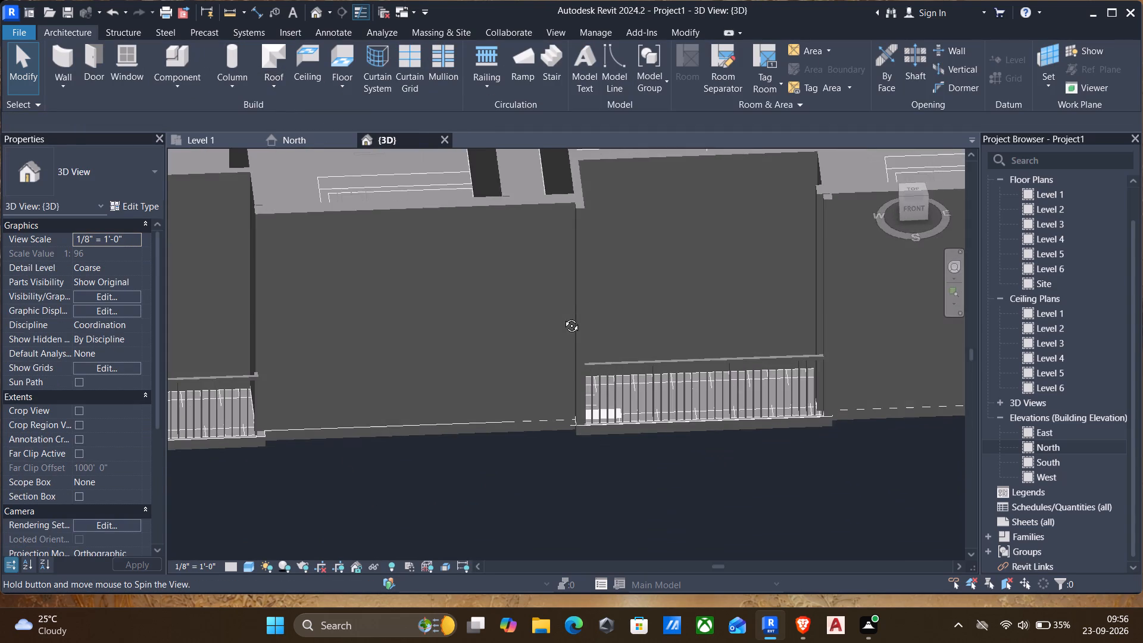
{"action": "middle_click_drag", "start_coordinate": [563, 317], "coordinate": [605, 314], "text": "shift"}
{"action": "scroll", "coordinate": [731, 326], "scroll_direction": "down", "scroll_amount": 2}
{"action": "middle_click_drag", "start_coordinate": [751, 321], "coordinate": [605, 316]}
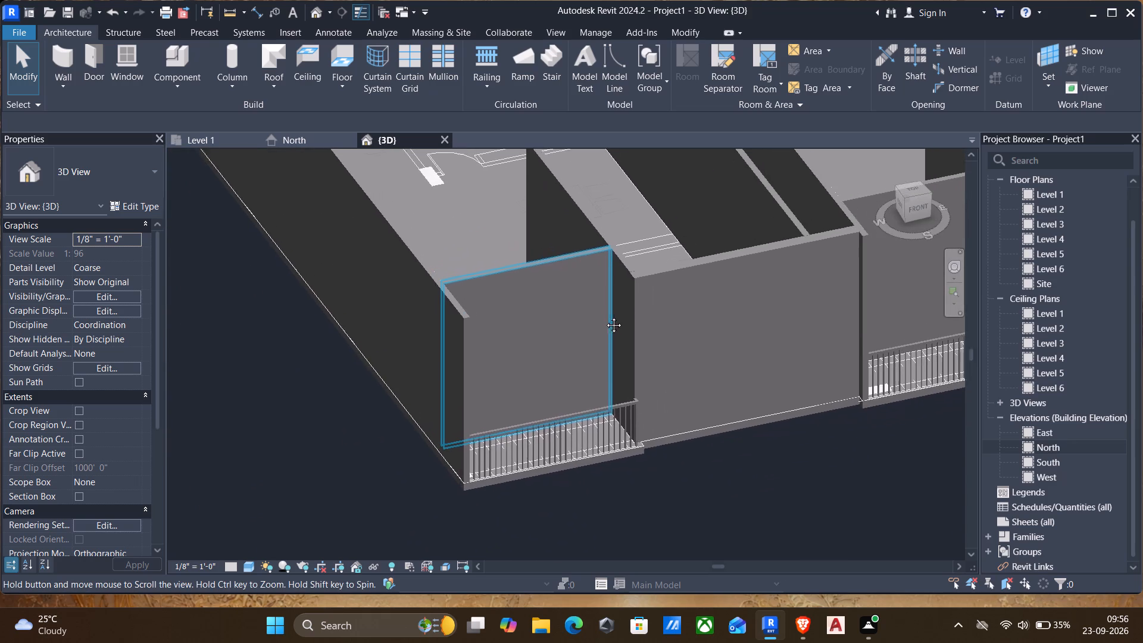
{"action": "middle_click_drag", "start_coordinate": [605, 316], "coordinate": [588, 320]}
{"action": "scroll", "coordinate": [801, 267], "scroll_direction": "up", "scroll_amount": 8}
{"action": "middle_click_drag", "start_coordinate": [854, 291], "coordinate": [780, 285]}
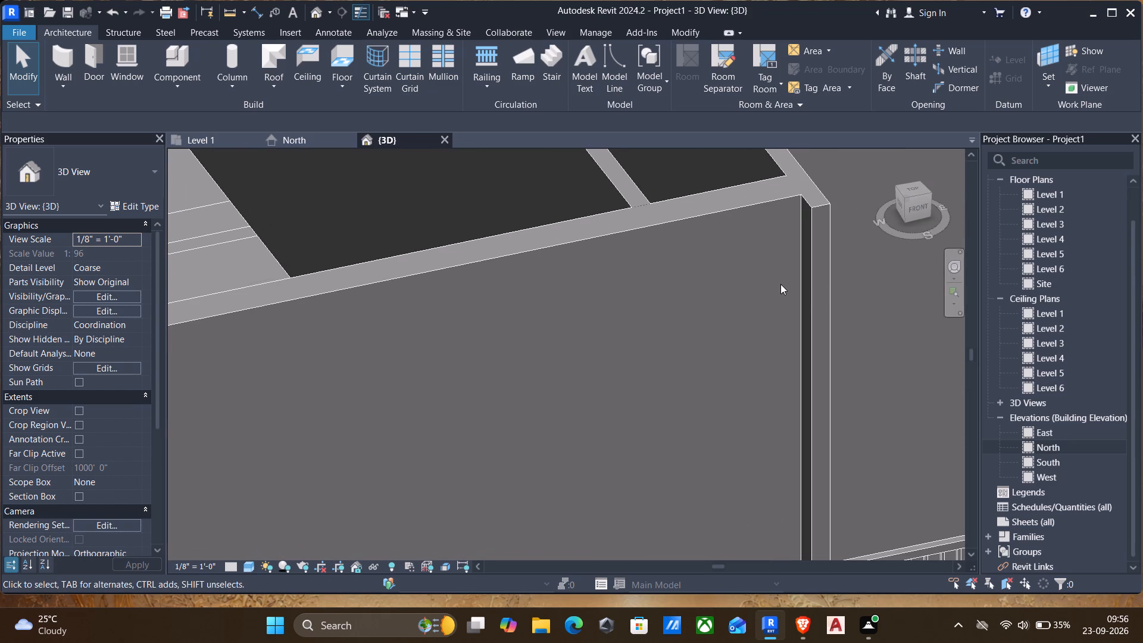
{"action": "scroll", "coordinate": [816, 300], "scroll_direction": "up", "scroll_amount": 3}
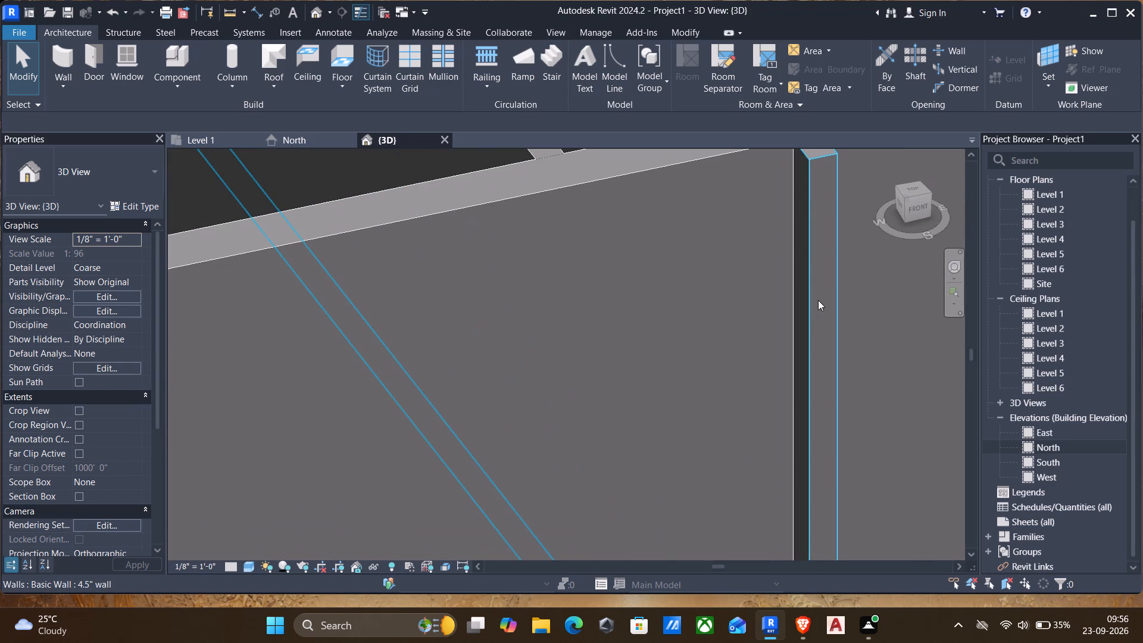
{"action": "scroll", "coordinate": [816, 303], "scroll_direction": "down", "scroll_amount": 9}
{"action": "middle_click_drag", "start_coordinate": [813, 328], "coordinate": [755, 288]}
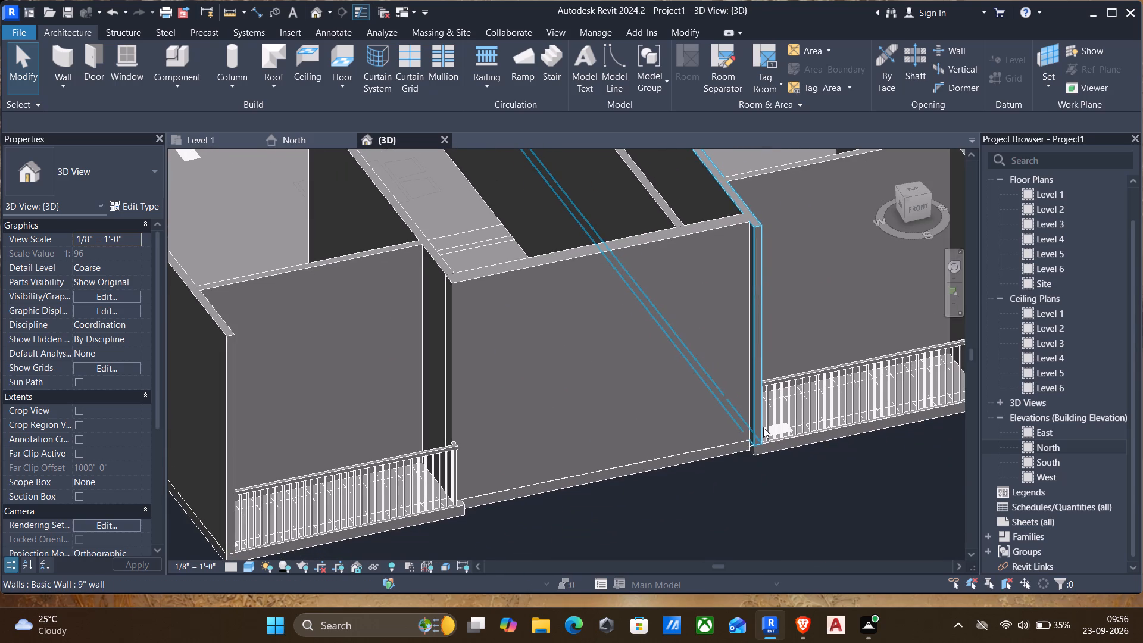
Examine the base of the extended front wall where it meets the 6" floor edge beside the neighbouring balcony.
{"action": "scroll", "coordinate": [764, 435], "scroll_direction": "up", "scroll_amount": 5}
{"action": "scroll", "coordinate": [761, 436], "scroll_direction": "down", "scroll_amount": 2}
{"action": "scroll", "coordinate": [753, 457], "scroll_direction": "up", "scroll_amount": 4}
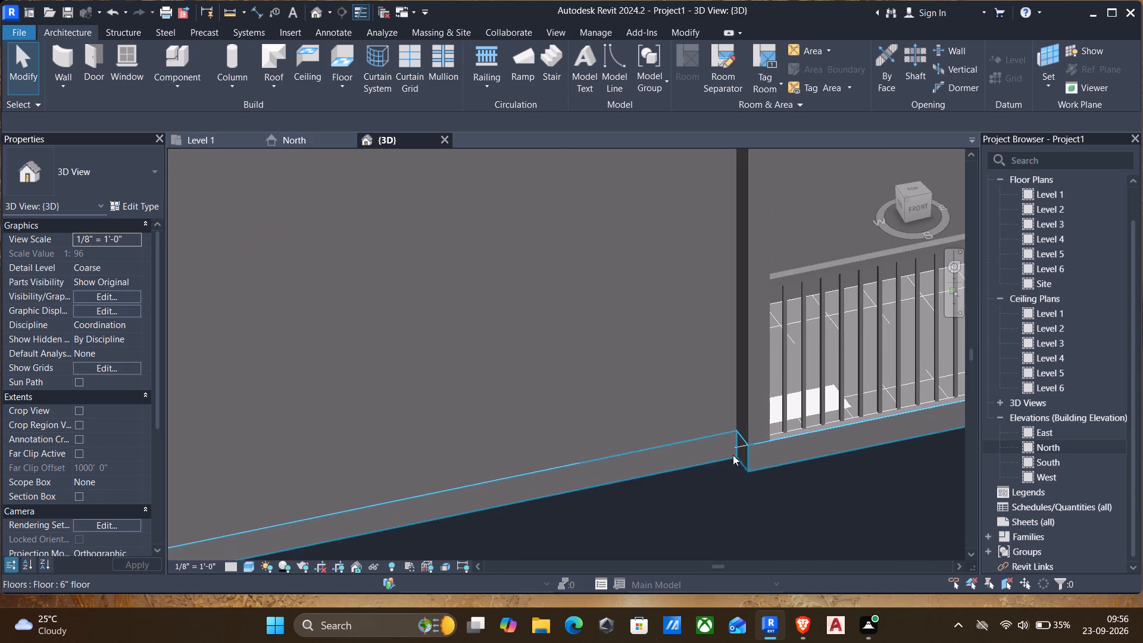
{"action": "scroll", "coordinate": [732, 442], "scroll_direction": "up", "scroll_amount": 8}
{"action": "scroll", "coordinate": [610, 448], "scroll_direction": "up", "scroll_amount": 4}
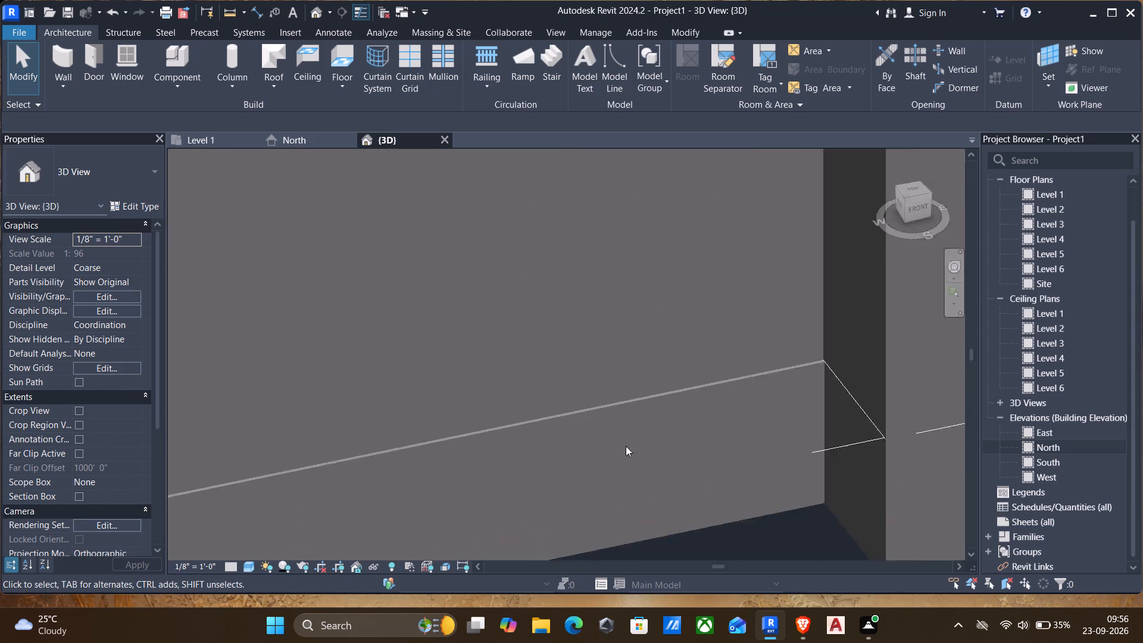
{"action": "scroll", "coordinate": [626, 446], "scroll_direction": "up", "scroll_amount": 2}
{"action": "scroll", "coordinate": [763, 445], "scroll_direction": "up", "scroll_amount": 4}
{"action": "middle_click_drag", "start_coordinate": [766, 444], "coordinate": [565, 429]}
{"action": "scroll", "coordinate": [578, 427], "scroll_direction": "down", "scroll_amount": 5}
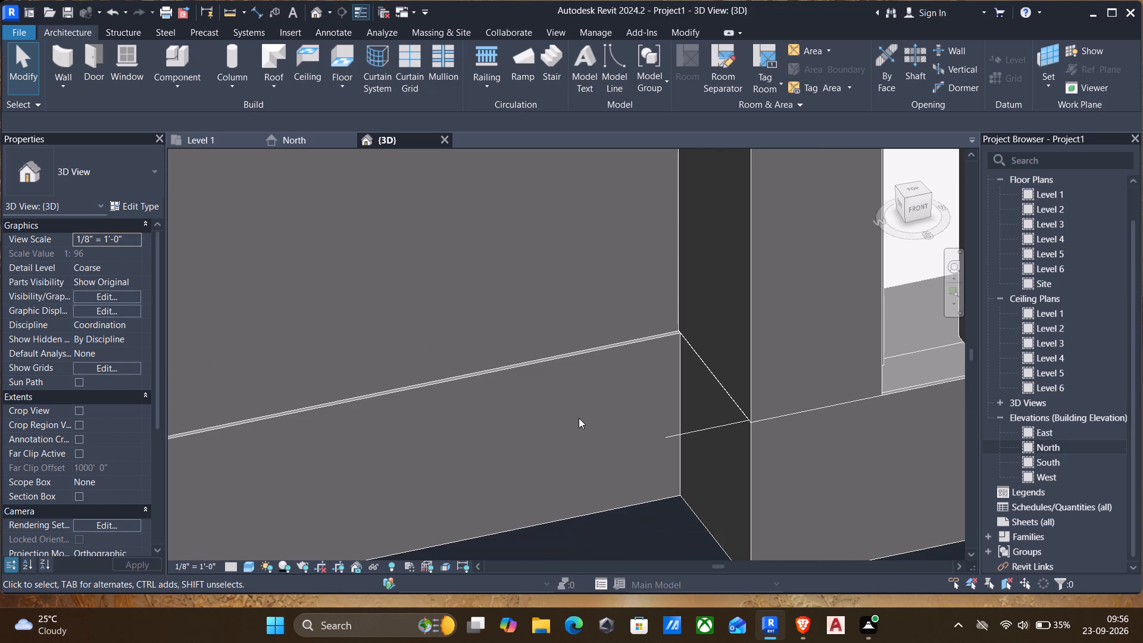
{"action": "scroll", "coordinate": [562, 419], "scroll_direction": "down", "scroll_amount": 6}
{"action": "middle_click_drag", "start_coordinate": [560, 411], "coordinate": [625, 352]}
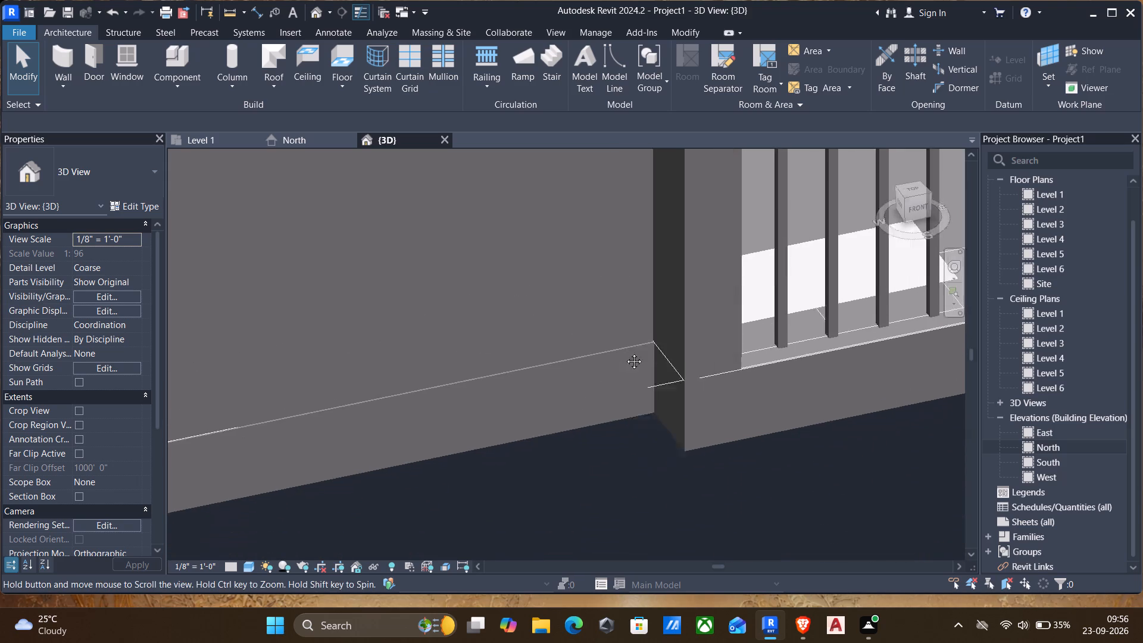
{"action": "middle_click_drag", "start_coordinate": [625, 352], "coordinate": [675, 318]}
{"action": "scroll", "coordinate": [482, 348], "scroll_direction": "up", "scroll_amount": 5}
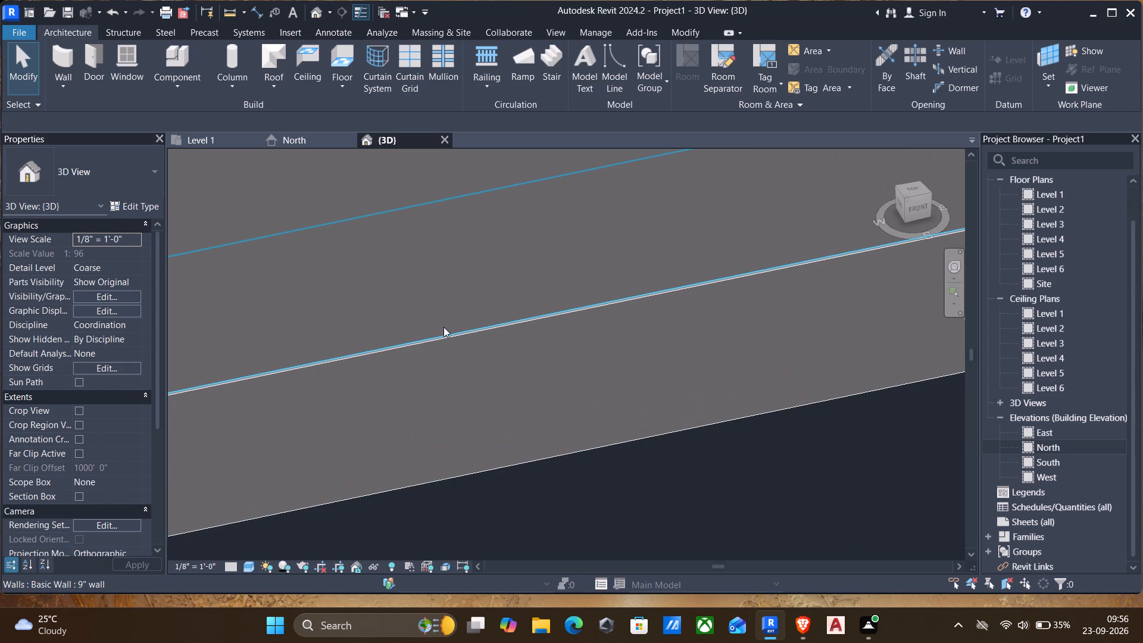
{"action": "scroll", "coordinate": [438, 347], "scroll_direction": "down", "scroll_amount": 12}
{"action": "middle_click_drag", "start_coordinate": [442, 361], "coordinate": [516, 424]}
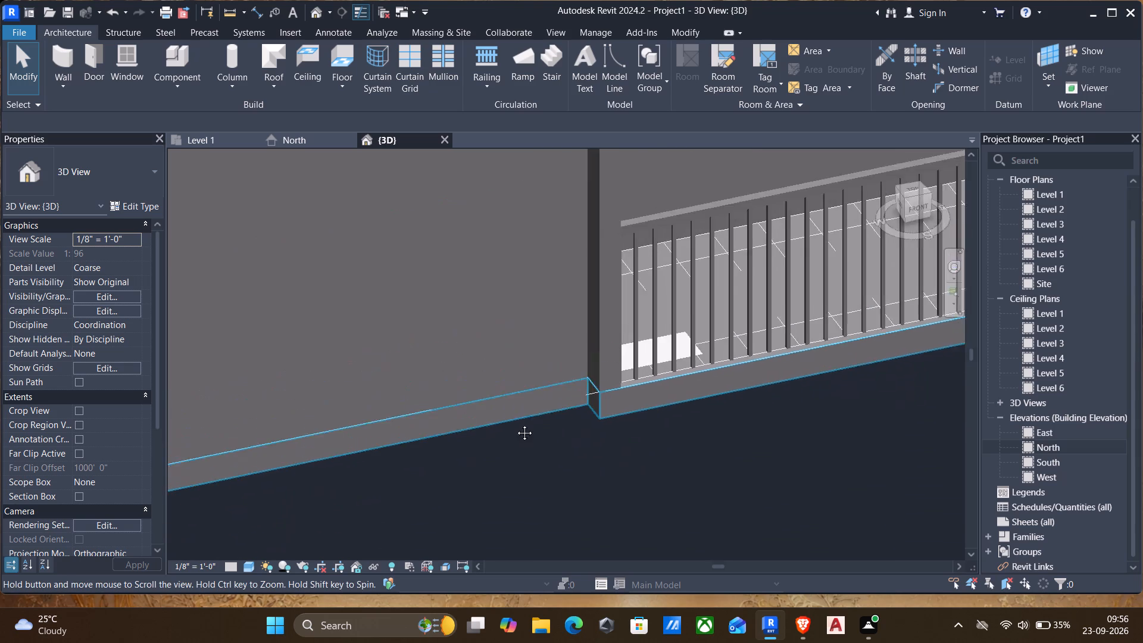
{"action": "middle_click_drag", "start_coordinate": [516, 424], "coordinate": [775, 422]}
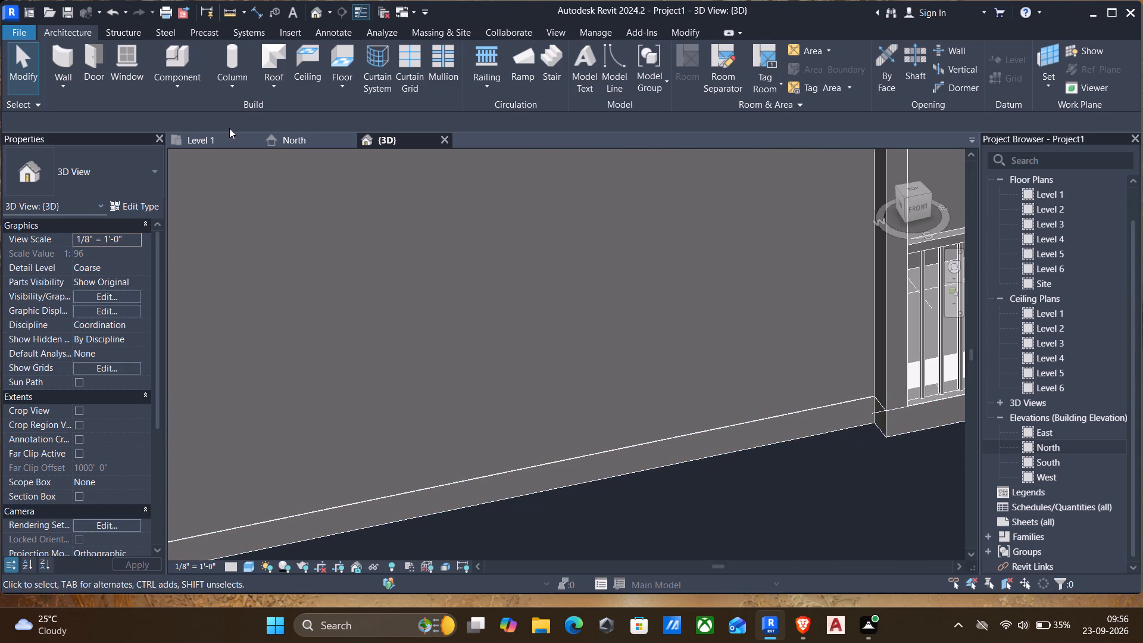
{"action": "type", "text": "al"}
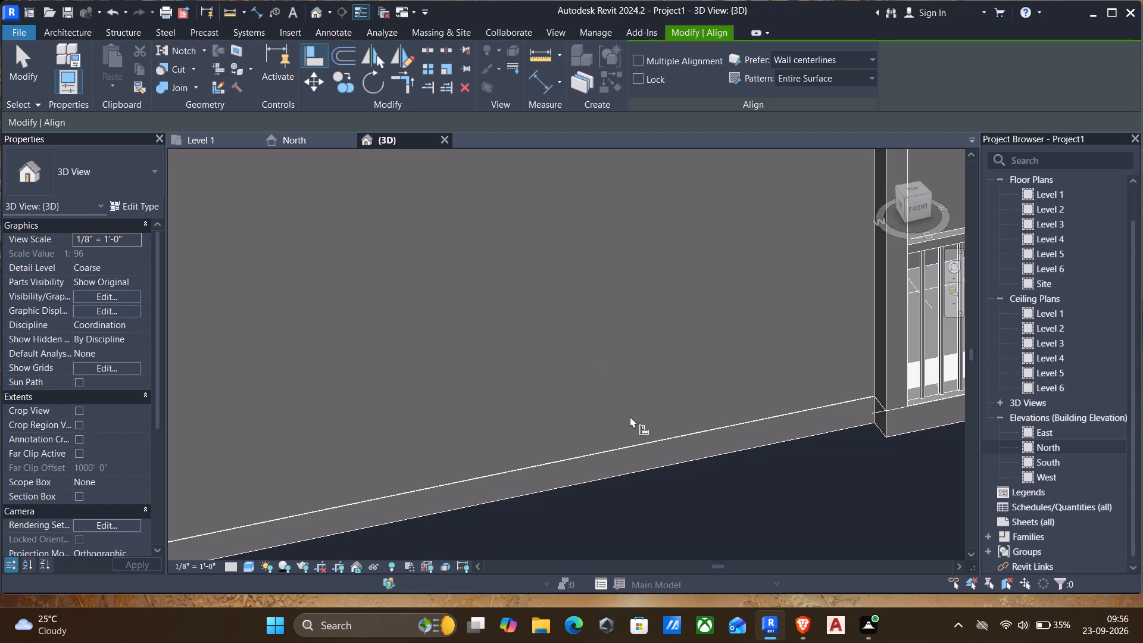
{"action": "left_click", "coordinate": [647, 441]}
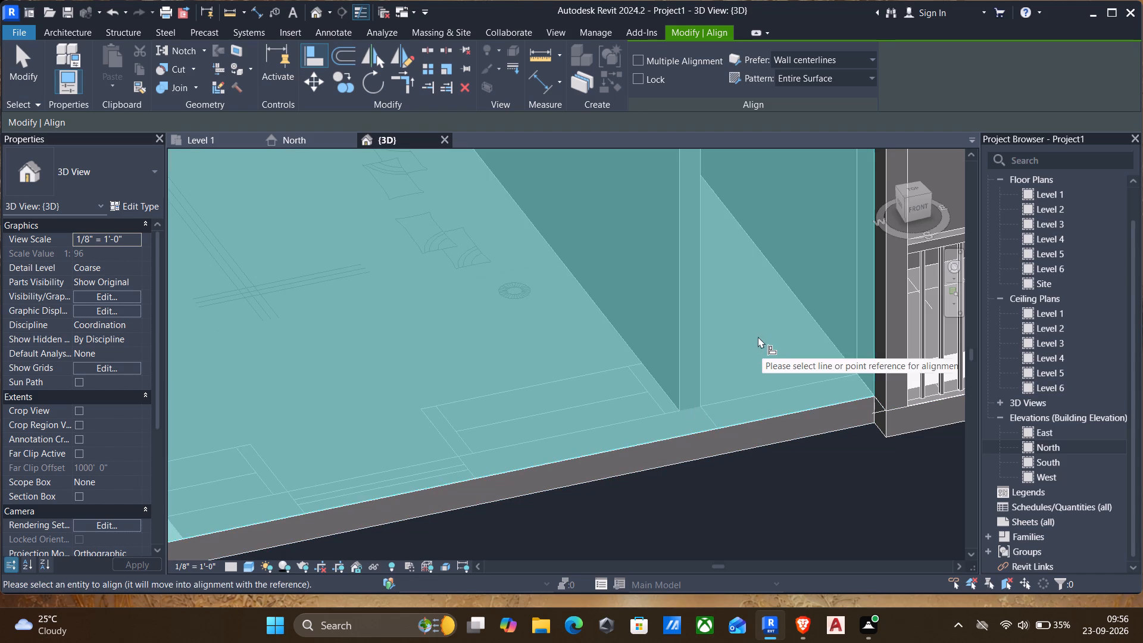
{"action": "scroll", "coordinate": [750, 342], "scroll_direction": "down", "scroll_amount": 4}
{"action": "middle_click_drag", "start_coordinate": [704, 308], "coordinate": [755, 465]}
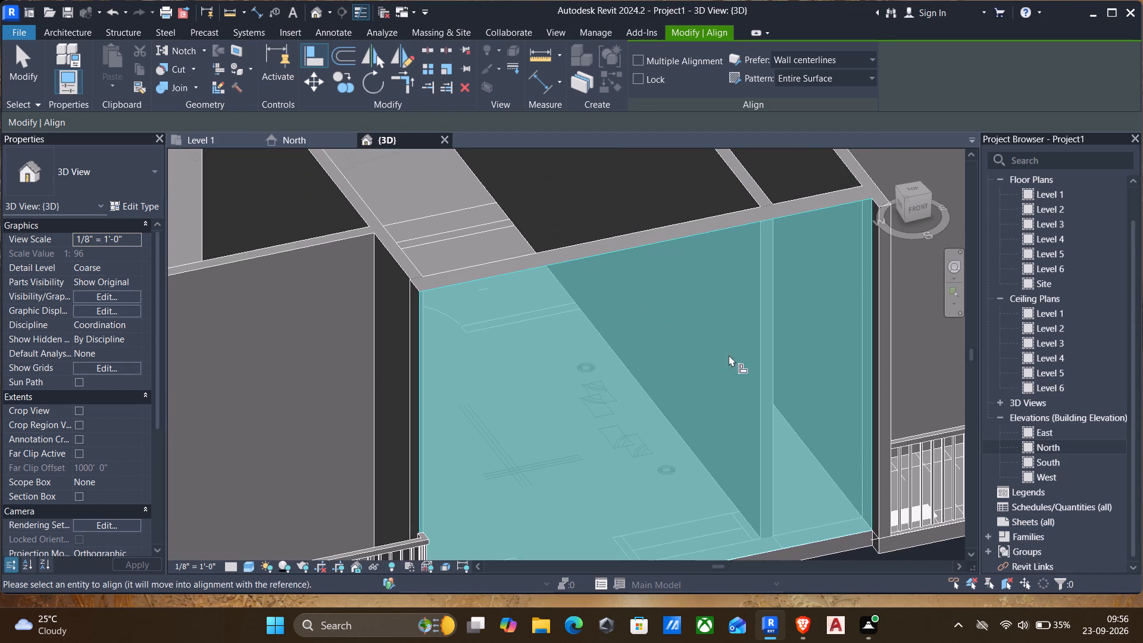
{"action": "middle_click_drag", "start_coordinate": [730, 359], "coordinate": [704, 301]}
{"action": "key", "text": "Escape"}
Align the outer face of the extended 9" front wall with the 6" floor's front edge face between the two balconies.
{"action": "type", "text": "al"}
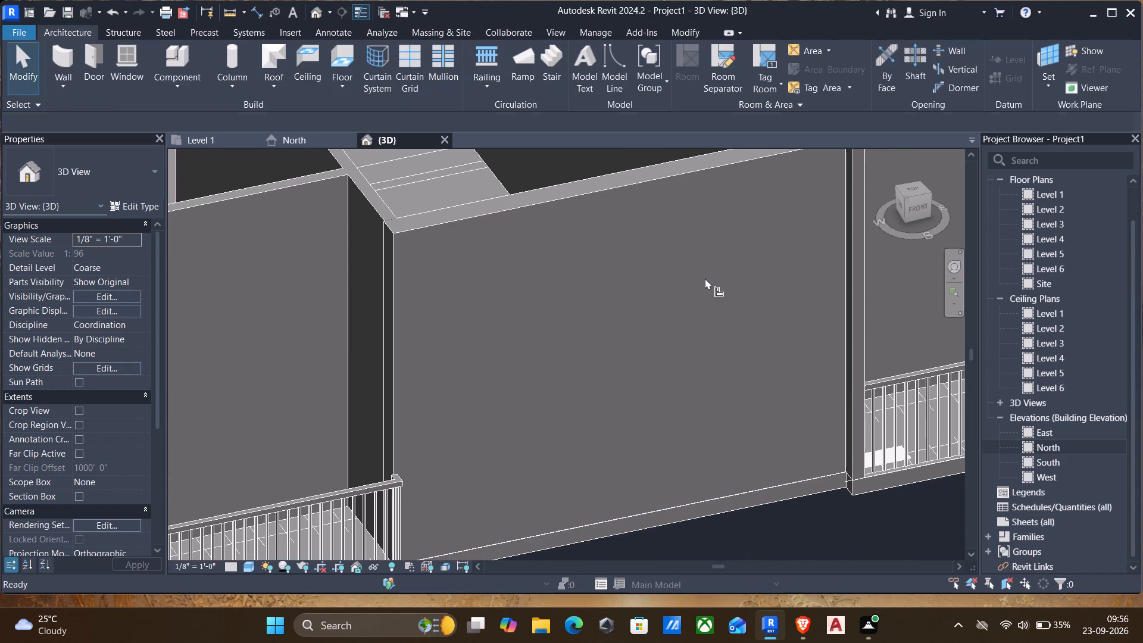
{"action": "left_click", "coordinate": [820, 488]}
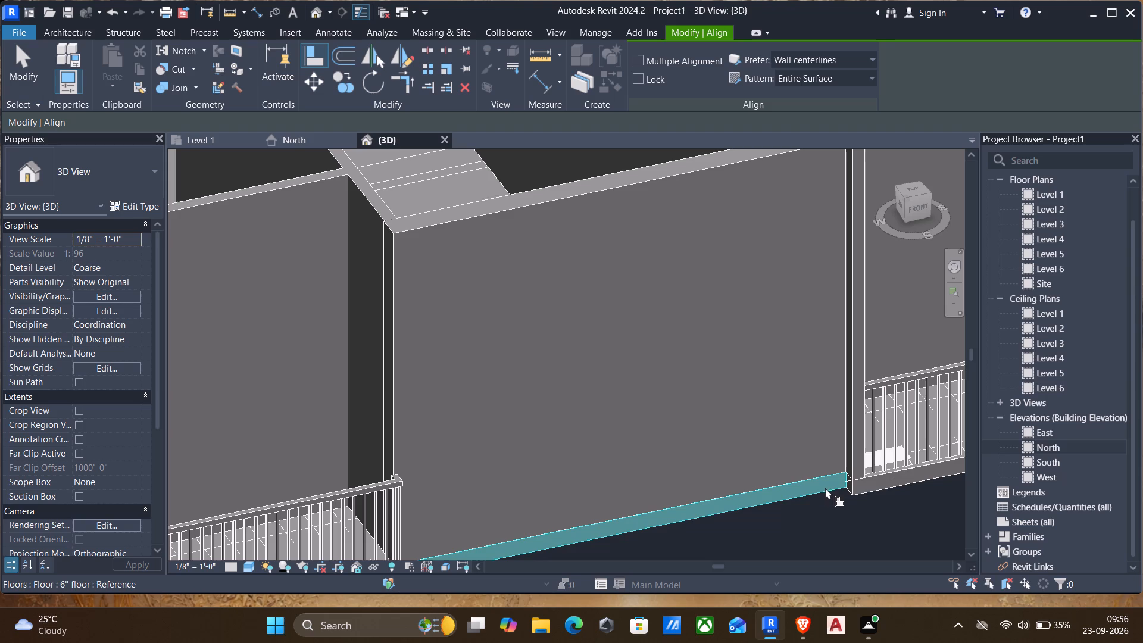
{"action": "left_click", "coordinate": [483, 216]}
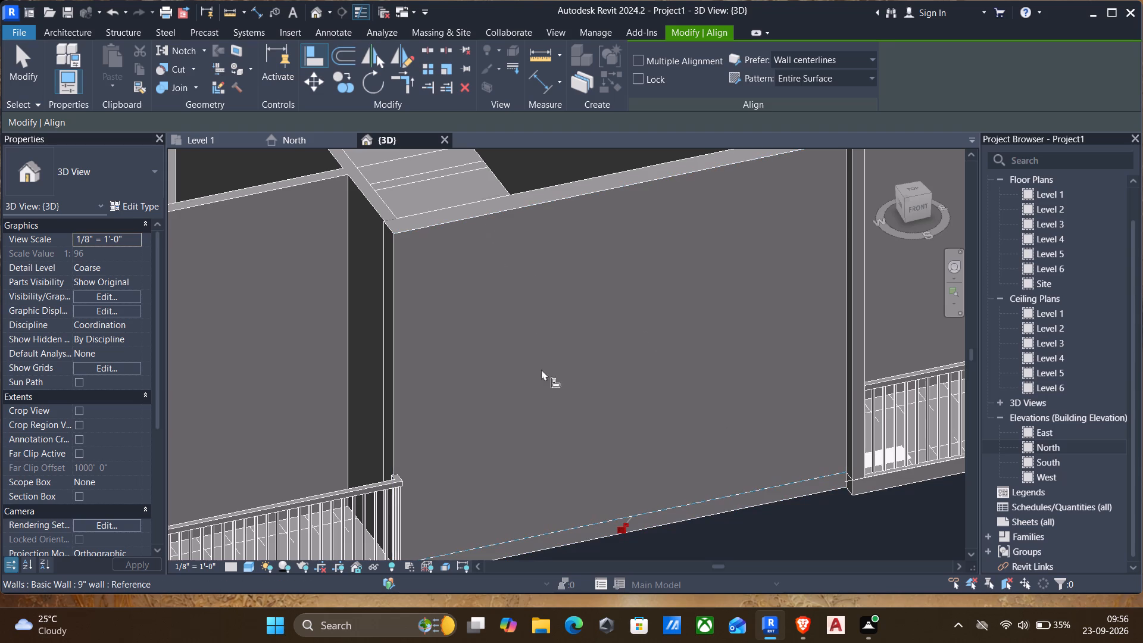
{"action": "key", "text": "Escape"}
{"action": "scroll", "coordinate": [722, 501], "scroll_direction": "up", "scroll_amount": 10}
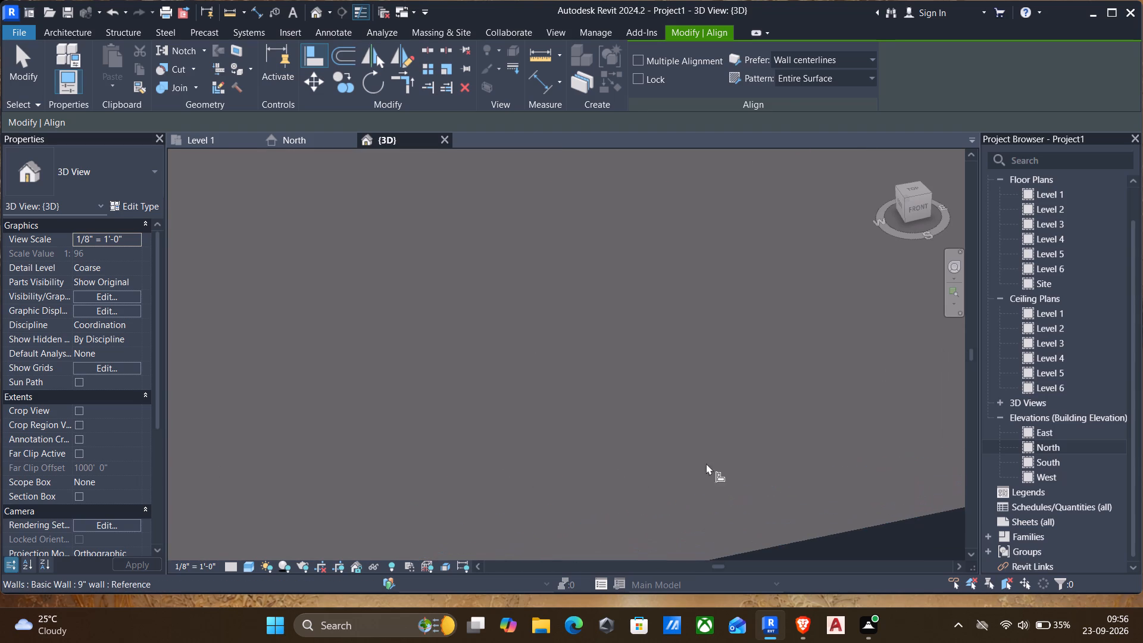
{"action": "scroll", "coordinate": [666, 455], "scroll_direction": "down", "scroll_amount": 5}
{"action": "key", "text": "Escape"}
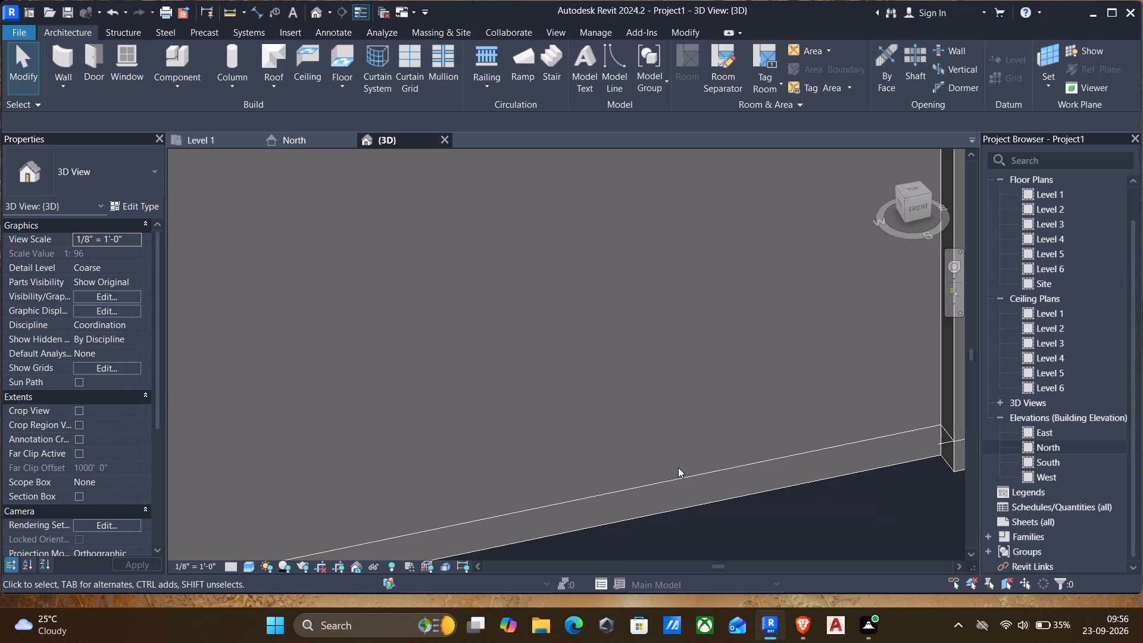
Examine the aligned front wall, floor edge and both balconies in the 3D view.
{"action": "scroll", "coordinate": [295, 307], "scroll_direction": "down", "scroll_amount": 5}
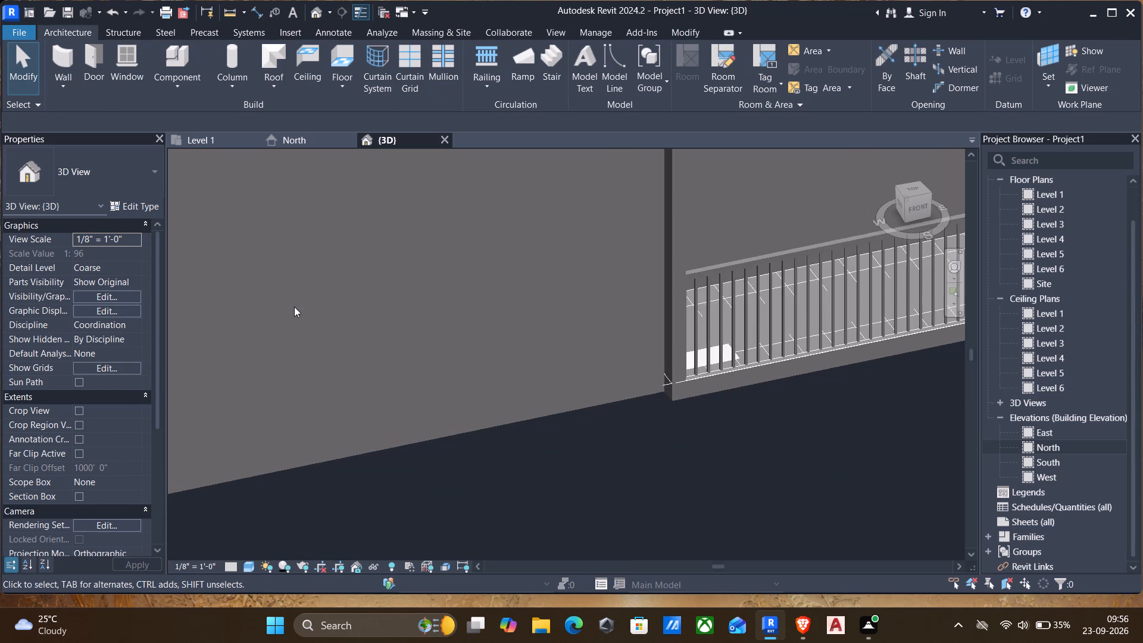
{"action": "scroll", "coordinate": [294, 307], "scroll_direction": "down", "scroll_amount": 2}
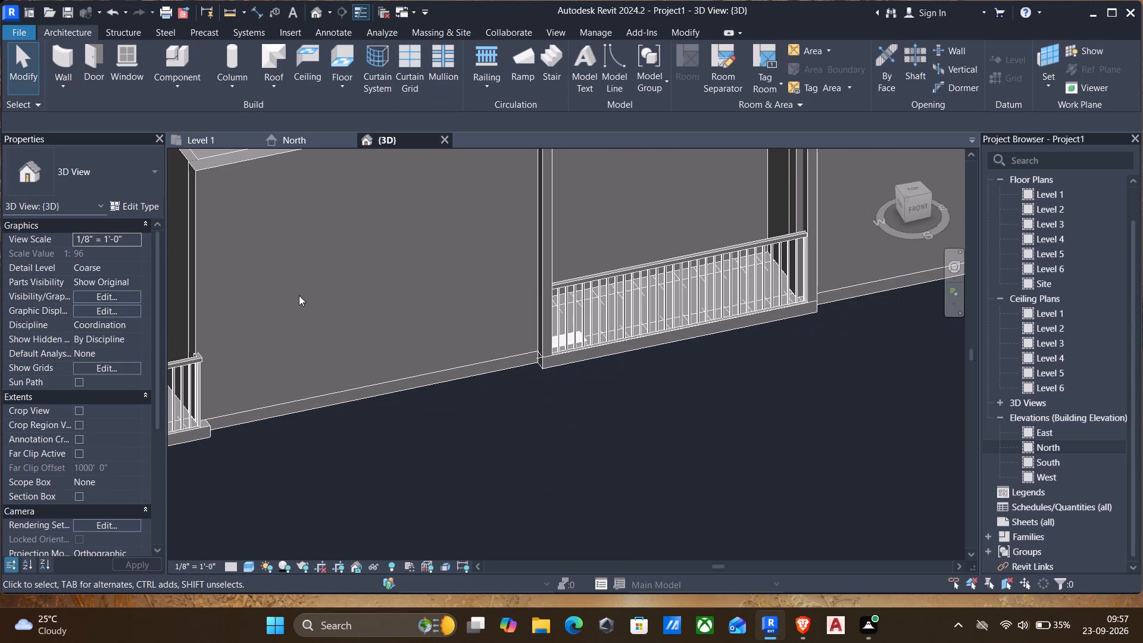
{"action": "middle_click_drag", "start_coordinate": [327, 328], "coordinate": [345, 328], "text": "shift"}
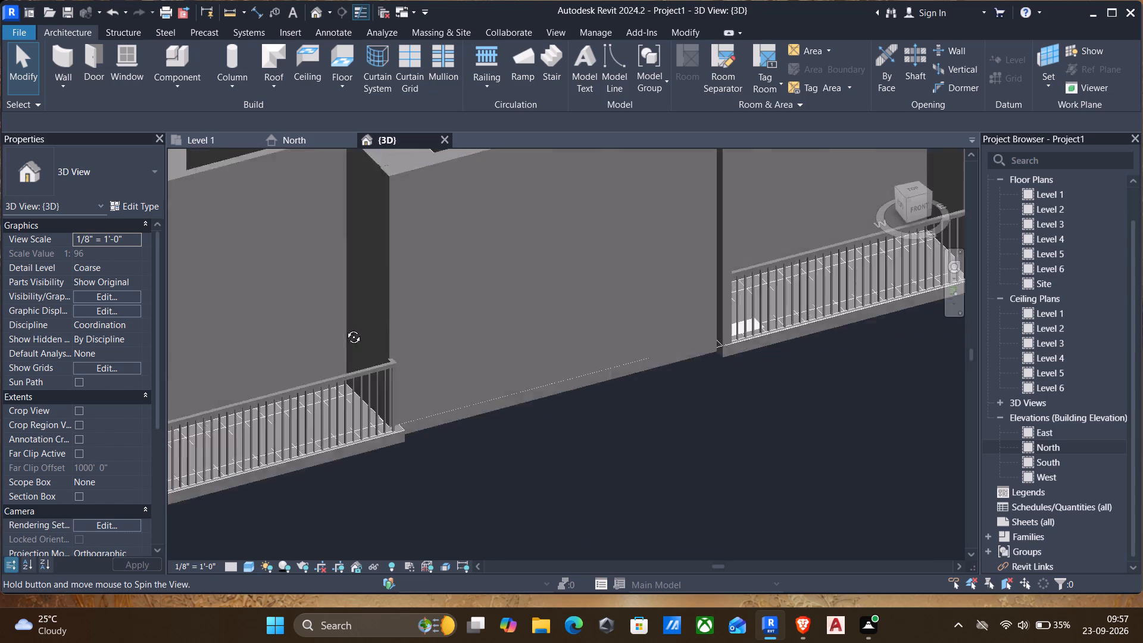
{"action": "middle_click_drag", "start_coordinate": [345, 328], "coordinate": [305, 310], "text": "shift"}
{"action": "scroll", "coordinate": [318, 326], "scroll_direction": "down", "scroll_amount": 3}
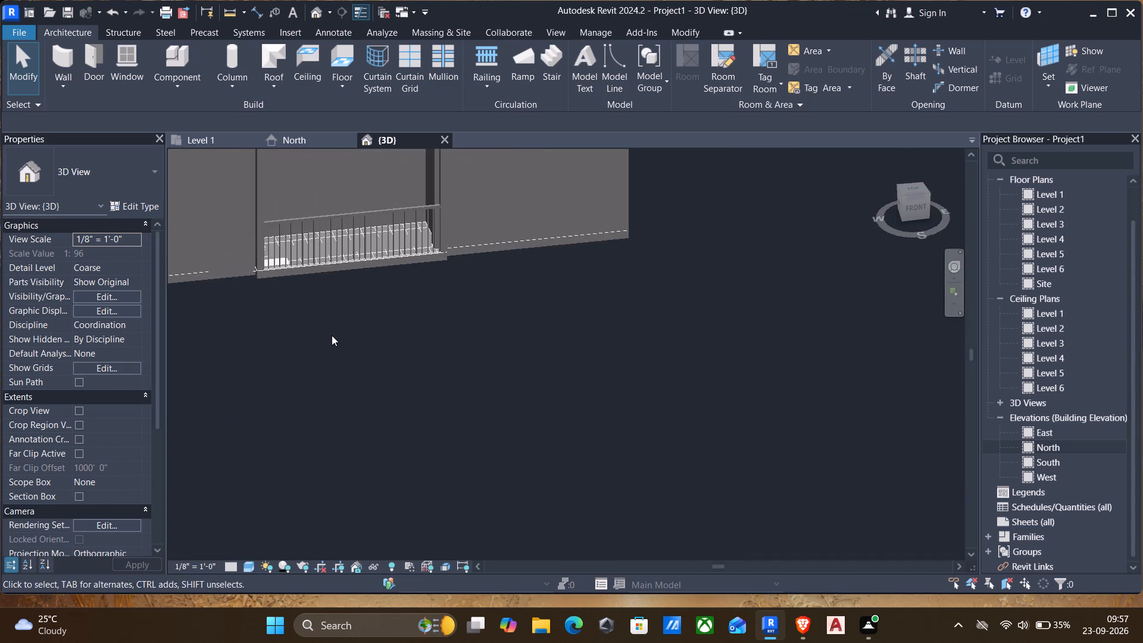
{"action": "middle_click_drag", "start_coordinate": [332, 335], "coordinate": [751, 433]}
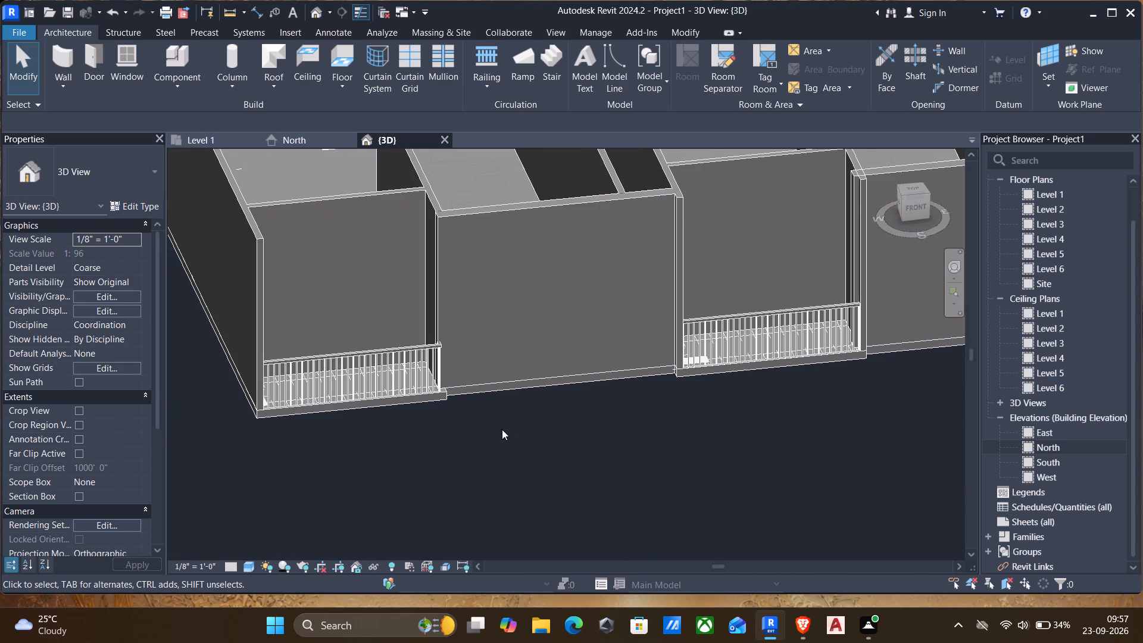
{"action": "middle_click_drag", "start_coordinate": [255, 427], "coordinate": [388, 438]}
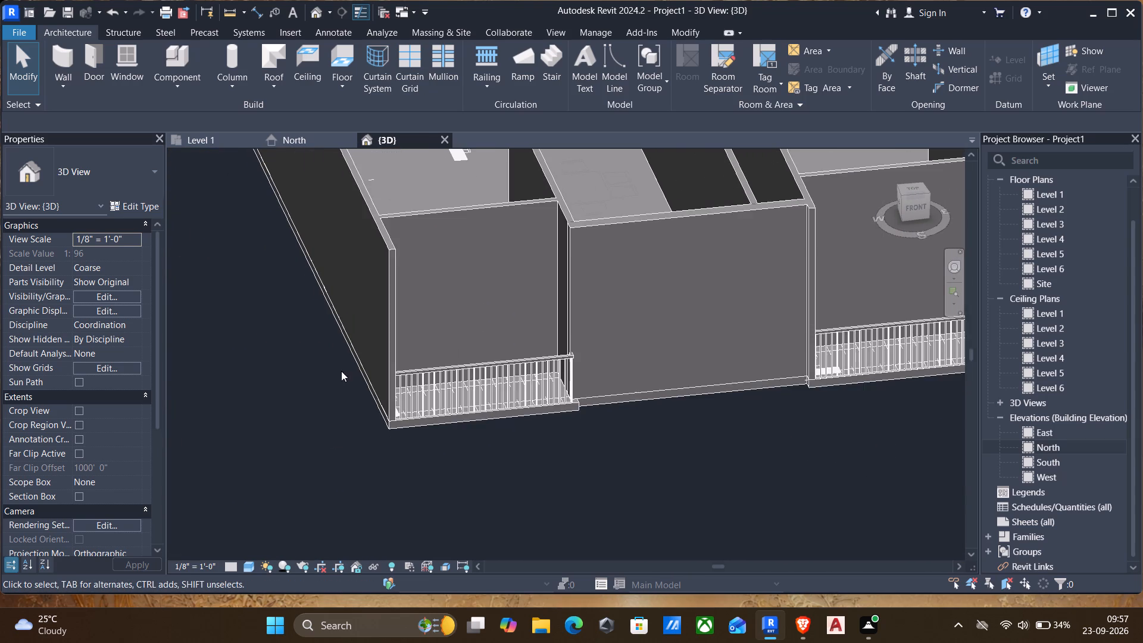
Align the outer face of the 4.5" side wall beside the end balcony with the 6" floor's long side edge face.
{"action": "scroll", "coordinate": [342, 367], "scroll_direction": "up", "scroll_amount": 3}
{"action": "scroll", "coordinate": [357, 318], "scroll_direction": "up", "scroll_amount": 5}
{"action": "scroll", "coordinate": [412, 422], "scroll_direction": "up", "scroll_amount": 5}
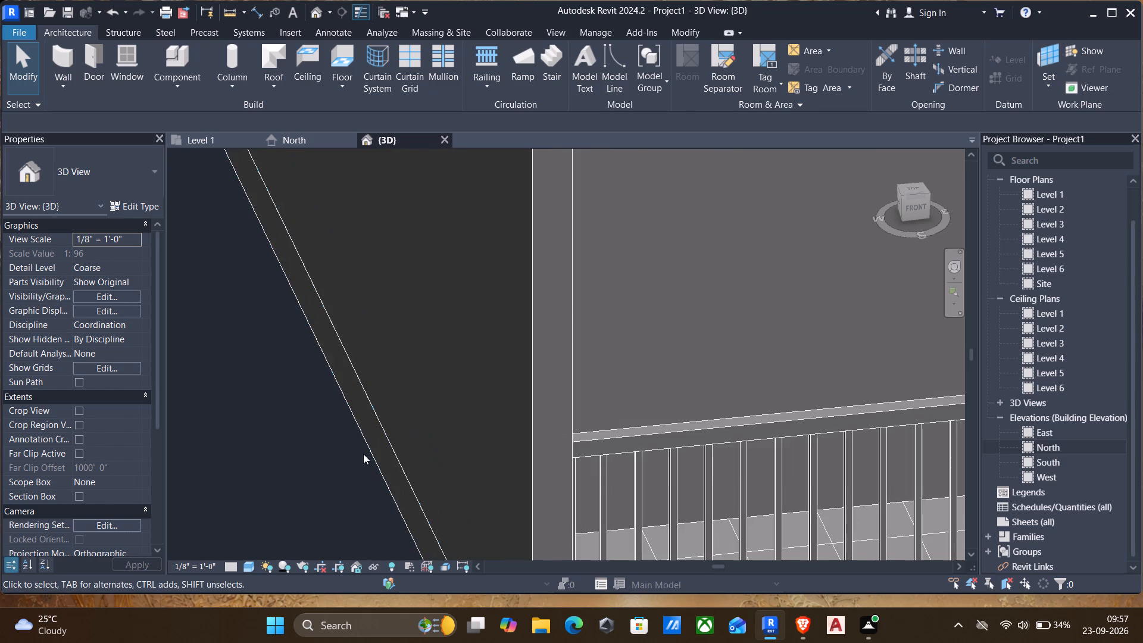
{"action": "scroll", "coordinate": [350, 426], "scroll_direction": "down", "scroll_amount": 4}
{"action": "middle_click_drag", "start_coordinate": [341, 439], "coordinate": [425, 297]}
{"action": "scroll", "coordinate": [511, 455], "scroll_direction": "up", "scroll_amount": 5}
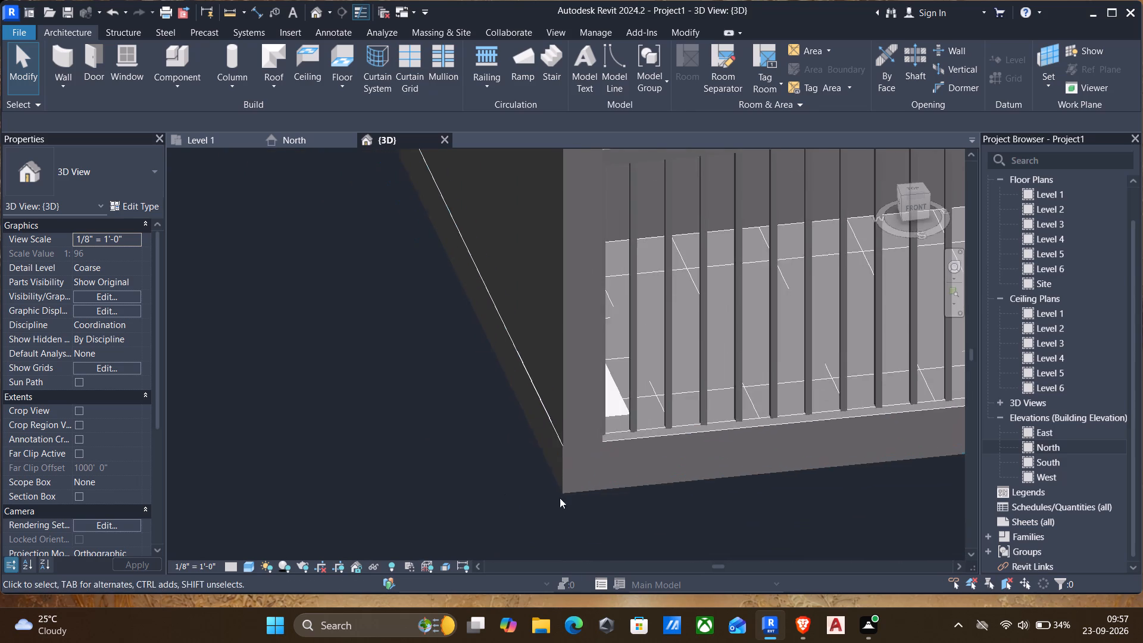
{"action": "scroll", "coordinate": [565, 395], "scroll_direction": "up", "scroll_amount": 10}
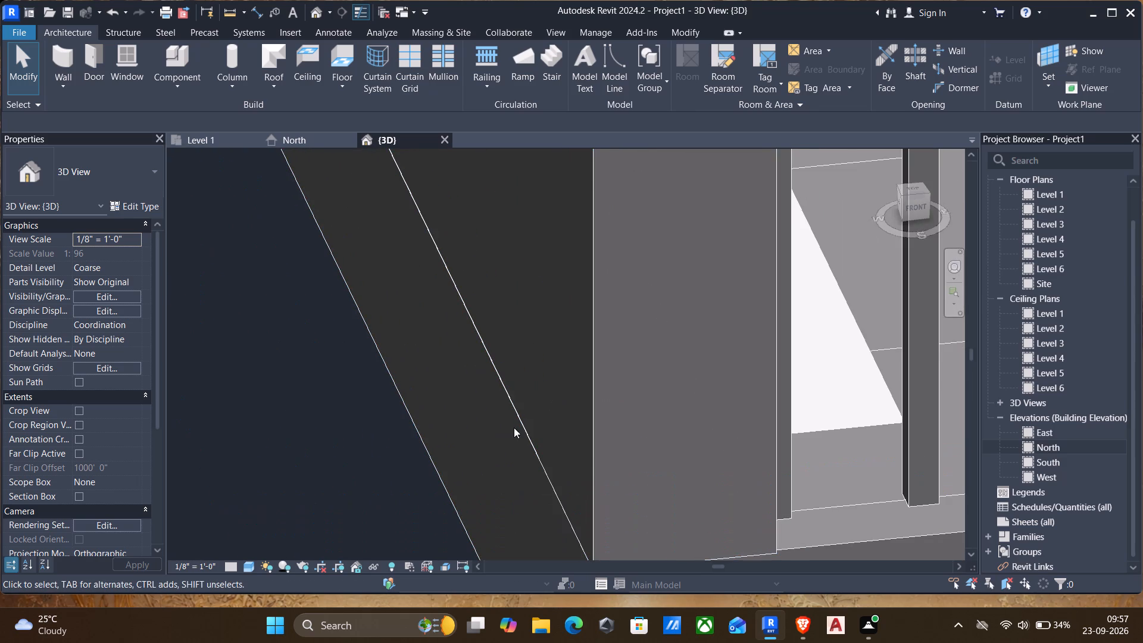
{"action": "key", "text": "a"}
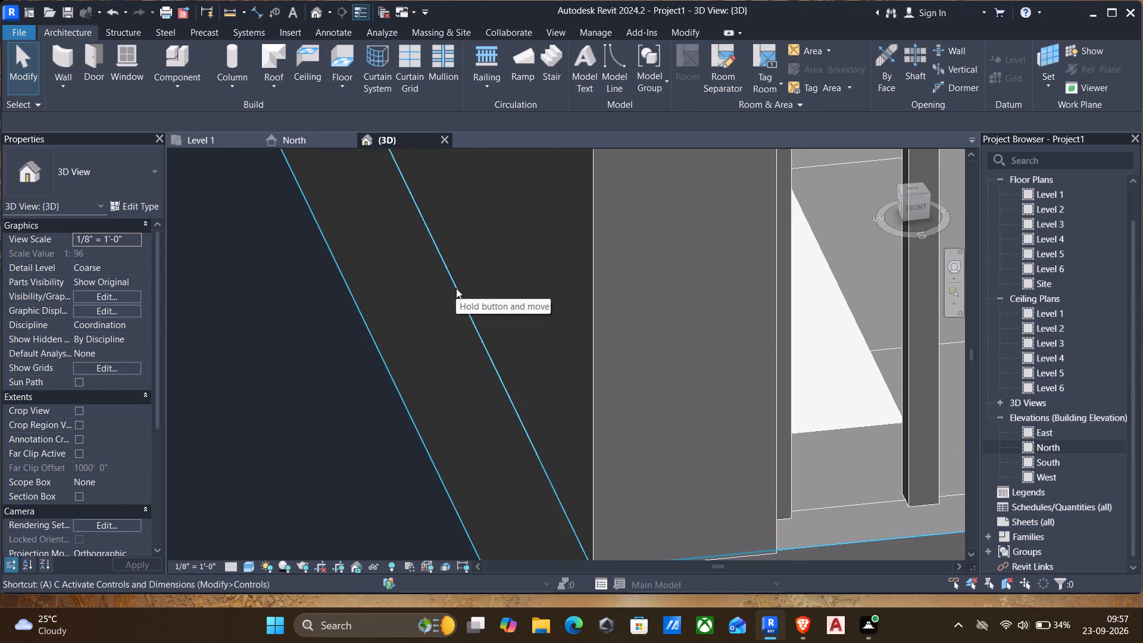
{"action": "key", "text": "Escape"}
{"action": "type", "text": "al"}
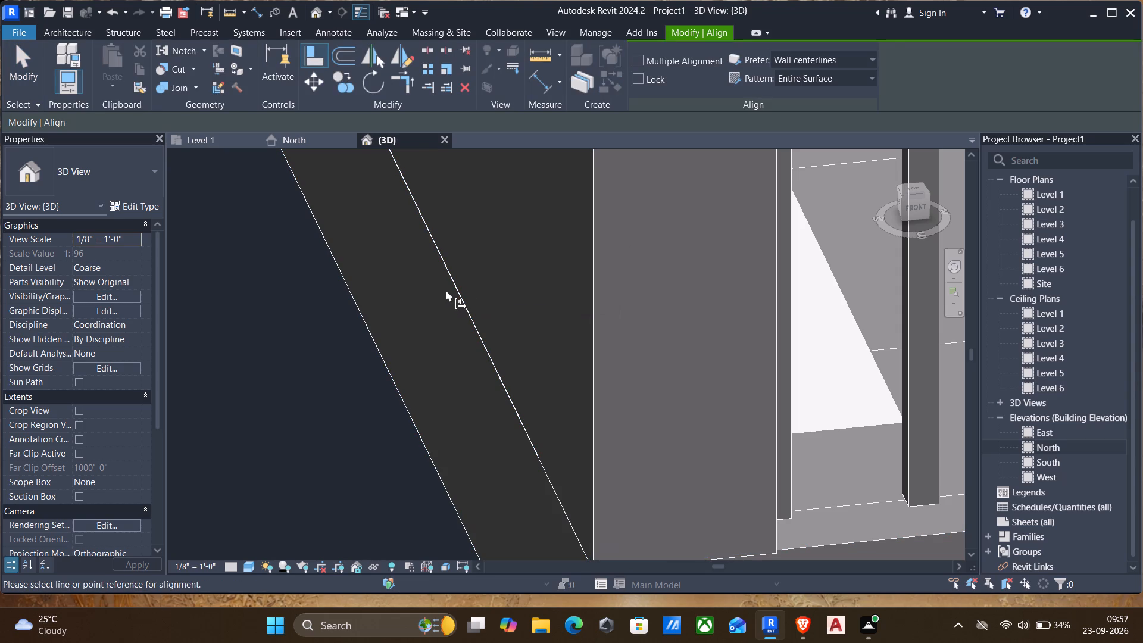
{"action": "left_click", "coordinate": [453, 283]}
{"action": "scroll", "coordinate": [438, 286], "scroll_direction": "down", "scroll_amount": 4}
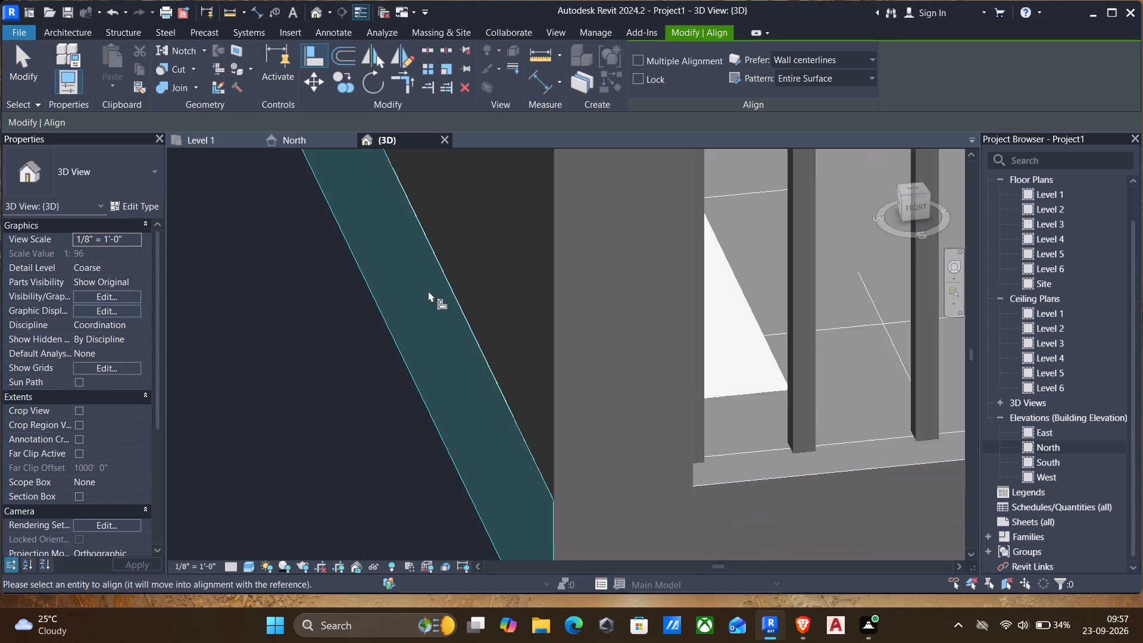
{"action": "scroll", "coordinate": [428, 291], "scroll_direction": "down", "scroll_amount": 1}
{"action": "middle_click_drag", "start_coordinate": [501, 219], "coordinate": [538, 357]}
{"action": "scroll", "coordinate": [557, 340], "scroll_direction": "down", "scroll_amount": 5}
{"action": "middle_click_drag", "start_coordinate": [535, 270], "coordinate": [591, 398]}
{"action": "scroll", "coordinate": [591, 398], "scroll_direction": "down", "scroll_amount": 3}
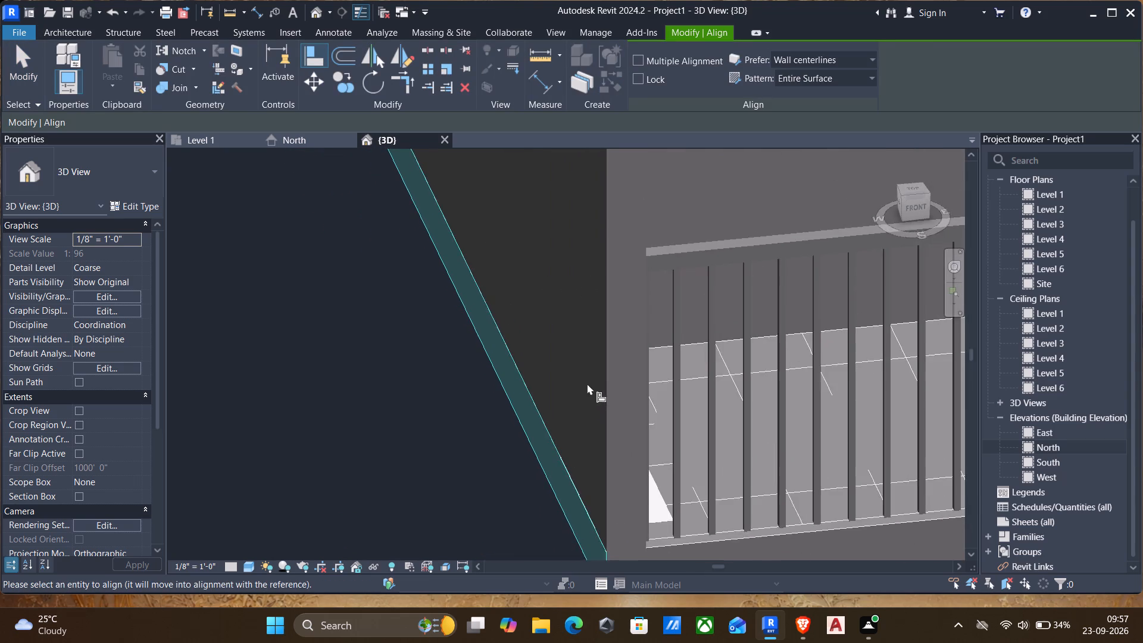
{"action": "scroll", "coordinate": [587, 383], "scroll_direction": "down", "scroll_amount": 7}
{"action": "middle_click_drag", "start_coordinate": [570, 298], "coordinate": [564, 447]}
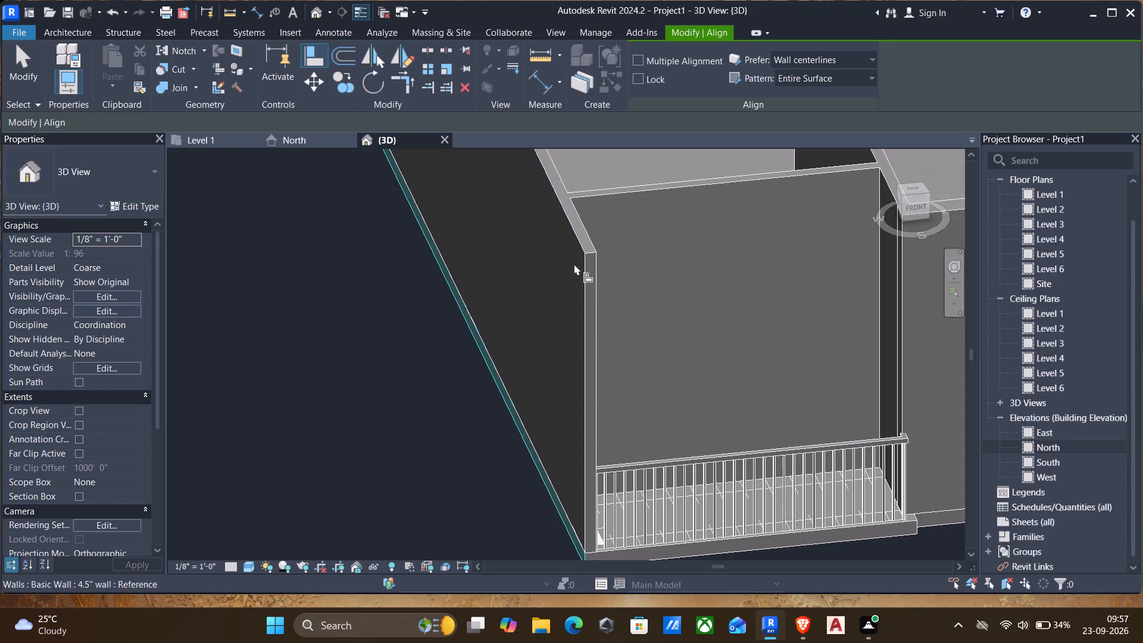
{"action": "left_click", "coordinate": [580, 247]}
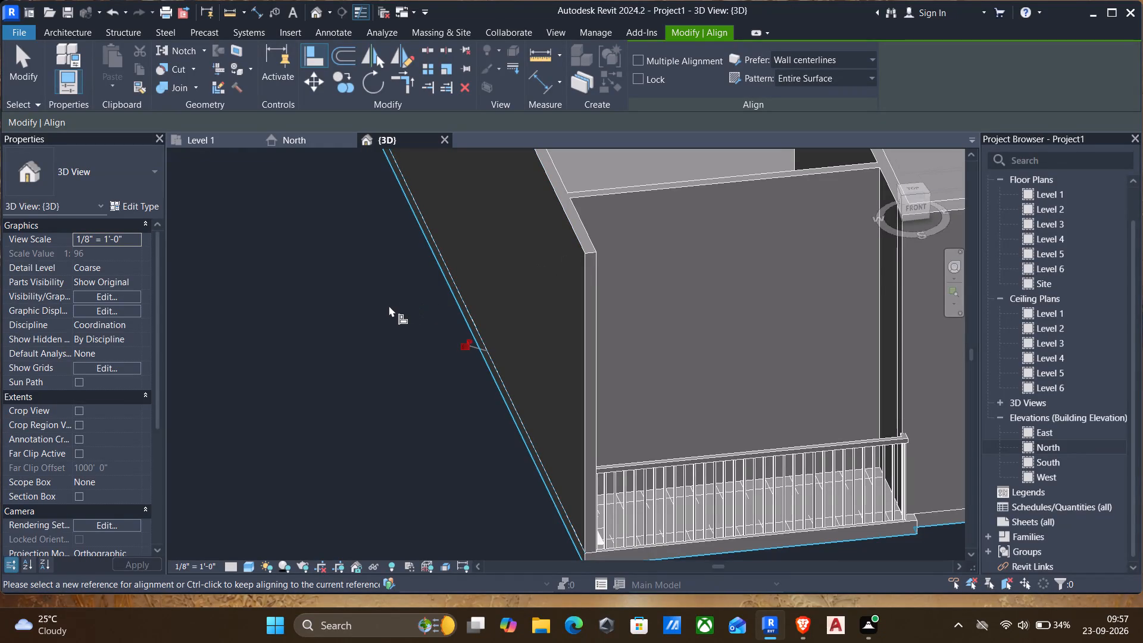
{"action": "key", "text": "Escape"}
{"action": "scroll", "coordinate": [488, 370], "scroll_direction": "up", "scroll_amount": 7}
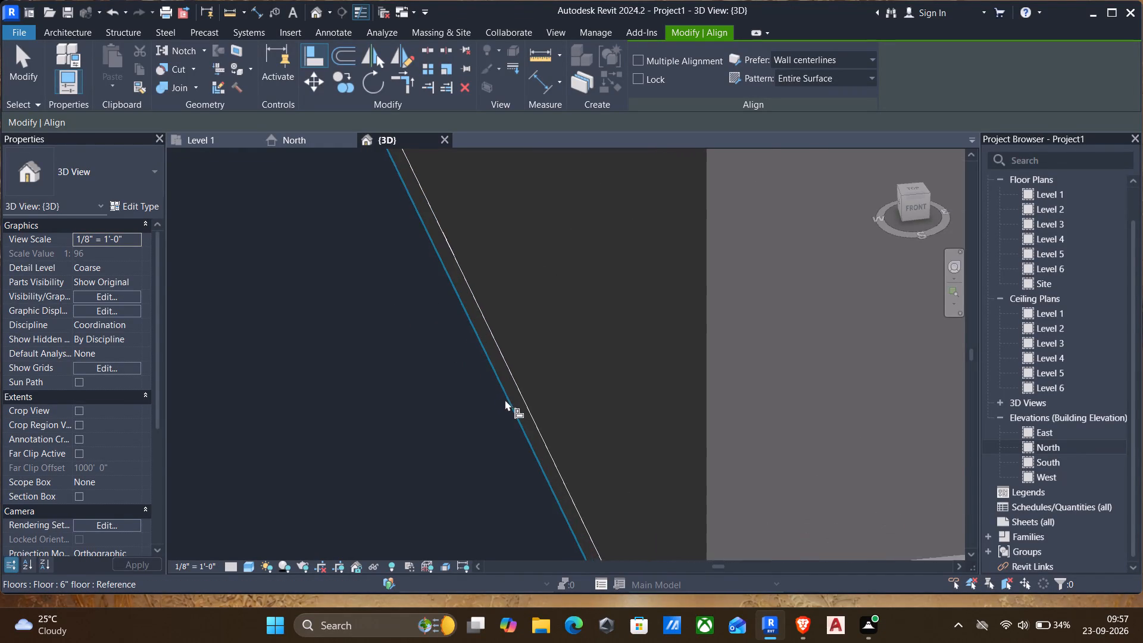
{"action": "scroll", "coordinate": [505, 399], "scroll_direction": "up", "scroll_amount": 2}
{"action": "key", "text": "Escape"}
Examine the aligned side wall, the floor edge along its base and the two front balconies in the 3D view.
{"action": "scroll", "coordinate": [498, 367], "scroll_direction": "up", "scroll_amount": 4}
{"action": "scroll", "coordinate": [517, 345], "scroll_direction": "down", "scroll_amount": 5}
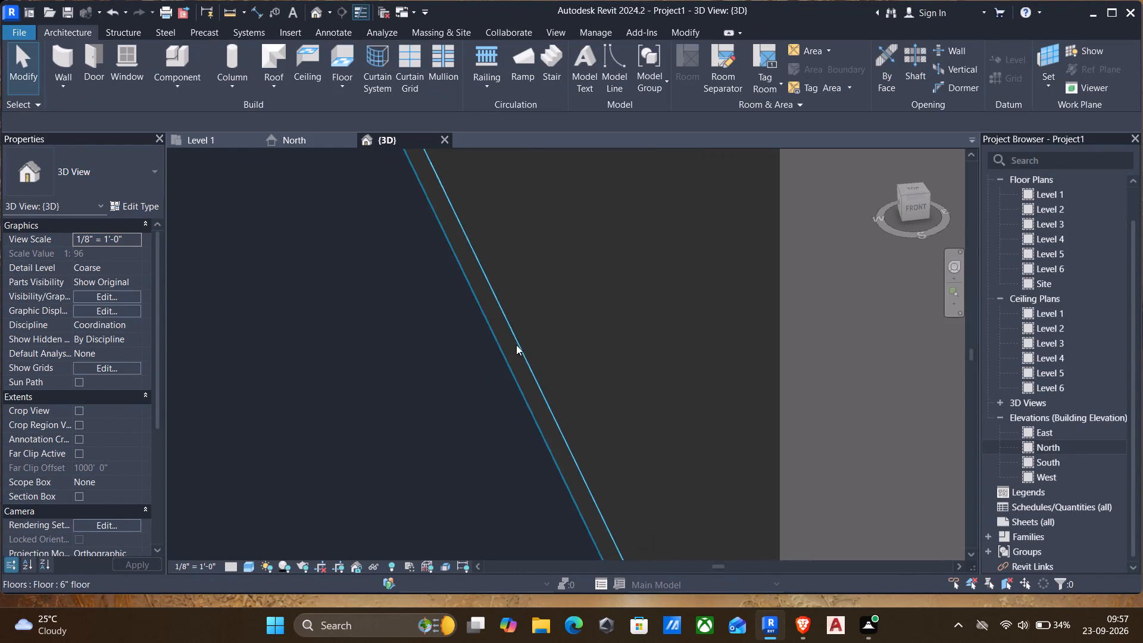
{"action": "scroll", "coordinate": [516, 345], "scroll_direction": "down", "scroll_amount": 4}
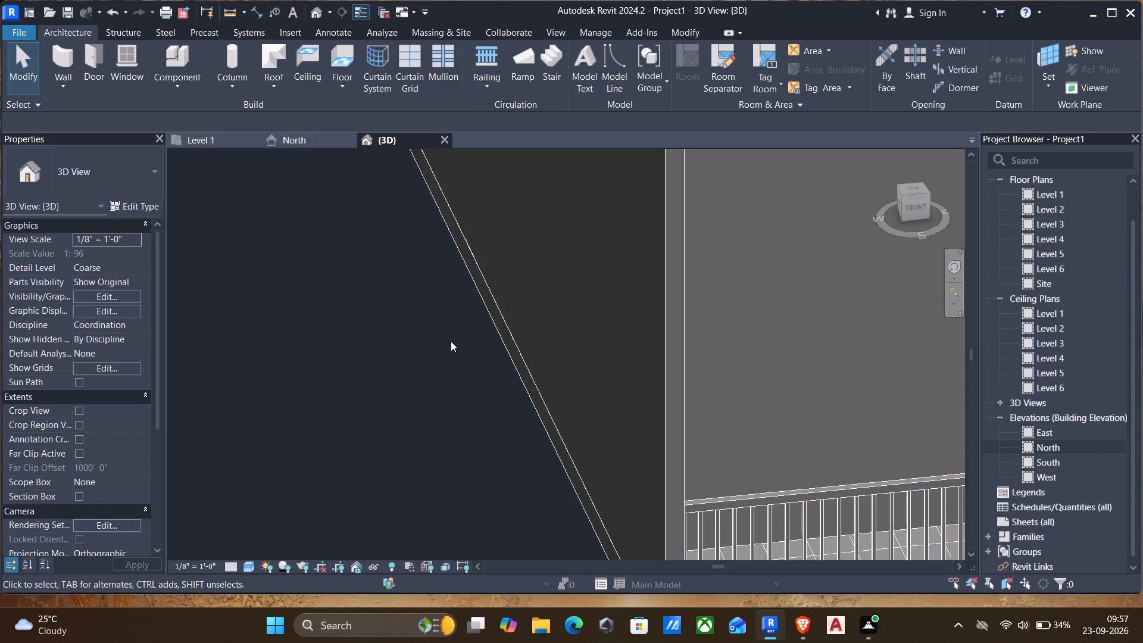
{"action": "scroll", "coordinate": [451, 341], "scroll_direction": "down", "scroll_amount": 8}
{"action": "middle_click_drag", "start_coordinate": [456, 378], "coordinate": [424, 389]}
{"action": "scroll", "coordinate": [401, 376], "scroll_direction": "down", "scroll_amount": 5}
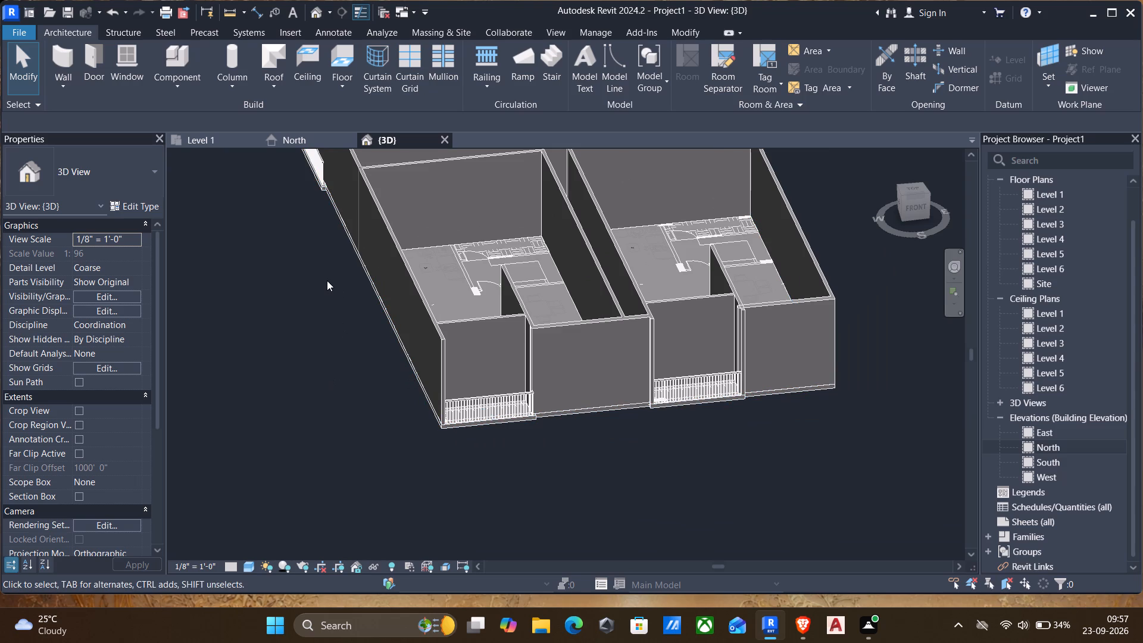
{"action": "scroll", "coordinate": [326, 284], "scroll_direction": "down", "scroll_amount": 2}
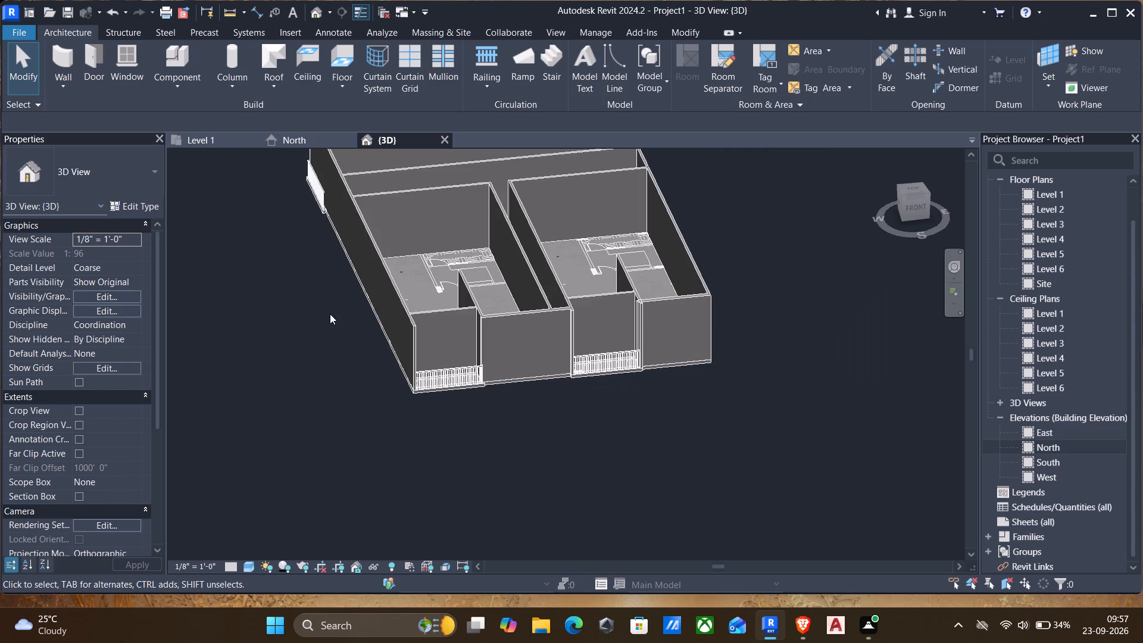
Examine the whole apartment model from its long left side in the 3D view, including the level lines around it.
{"action": "middle_click_drag", "start_coordinate": [329, 319], "coordinate": [443, 309]}
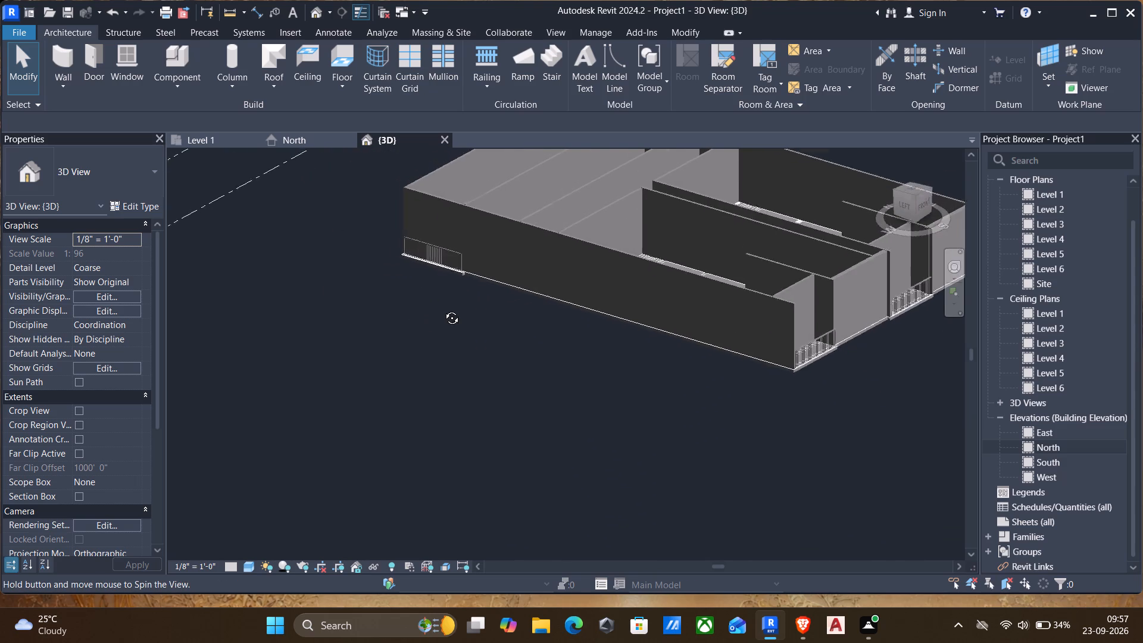
{"action": "middle_click_drag", "start_coordinate": [443, 309], "coordinate": [479, 308]}
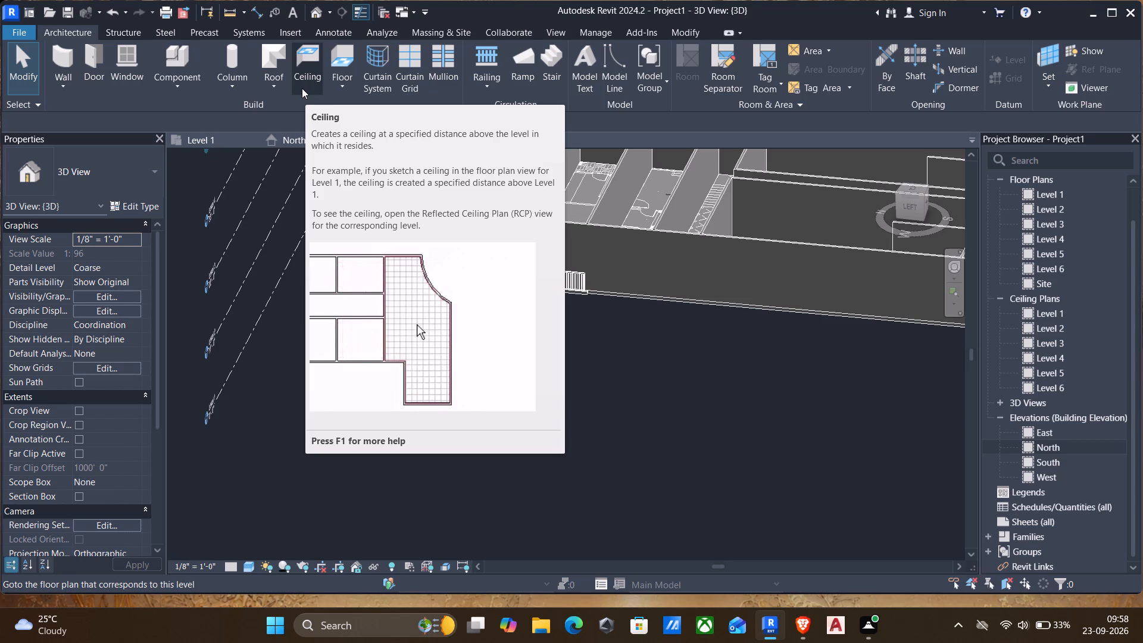
{"action": "scroll", "coordinate": [534, 266], "scroll_direction": "down", "scroll_amount": 2}
{"action": "middle_click_drag", "start_coordinate": [686, 339], "coordinate": [658, 365]}
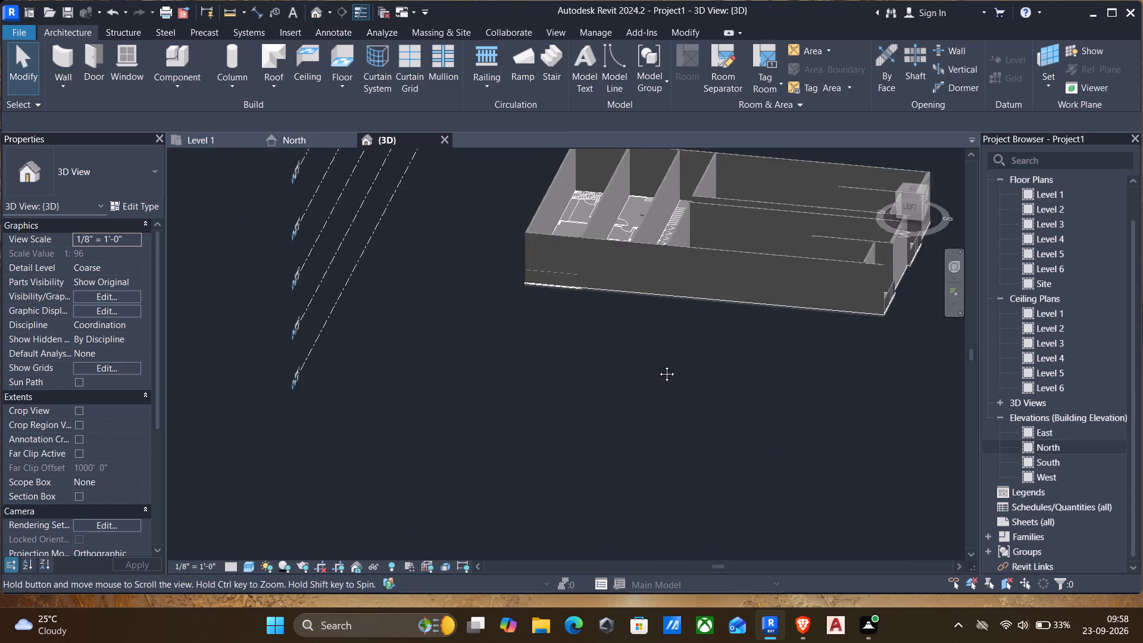
{"action": "middle_click_drag", "start_coordinate": [658, 365], "coordinate": [639, 376]}
{"action": "scroll", "coordinate": [636, 374], "scroll_direction": "up", "scroll_amount": 2}
{"action": "scroll", "coordinate": [626, 369], "scroll_direction": "down", "scroll_amount": 1}
{"action": "middle_click_drag", "start_coordinate": [649, 358], "coordinate": [624, 377]}
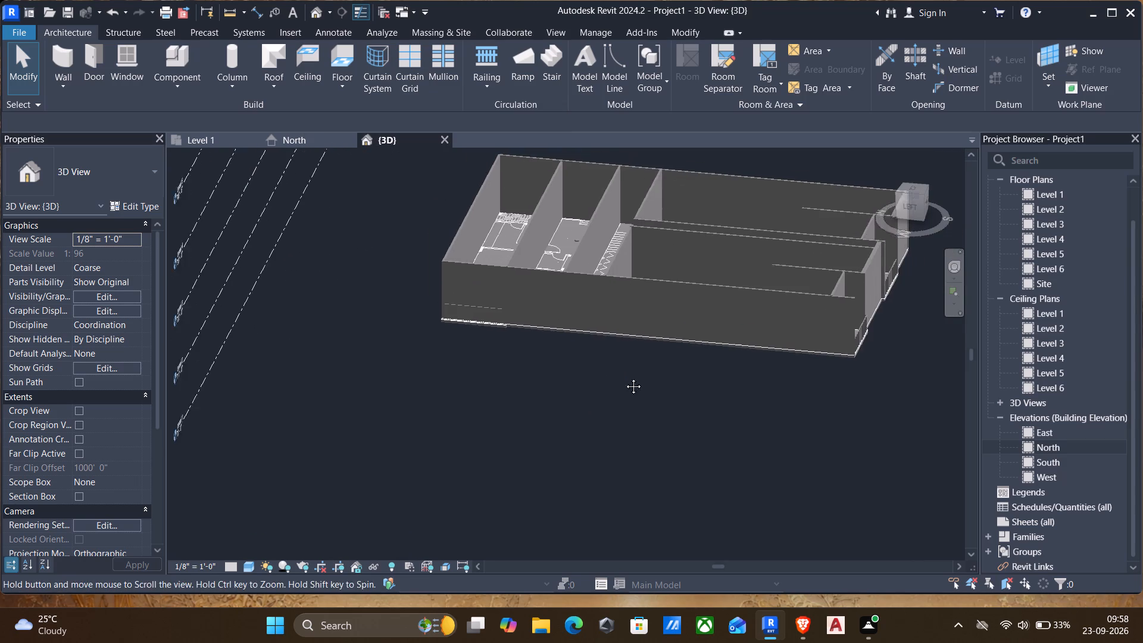
{"action": "middle_click_drag", "start_coordinate": [624, 377], "coordinate": [620, 386]}
{"action": "scroll", "coordinate": [622, 382], "scroll_direction": "down", "scroll_amount": 2}
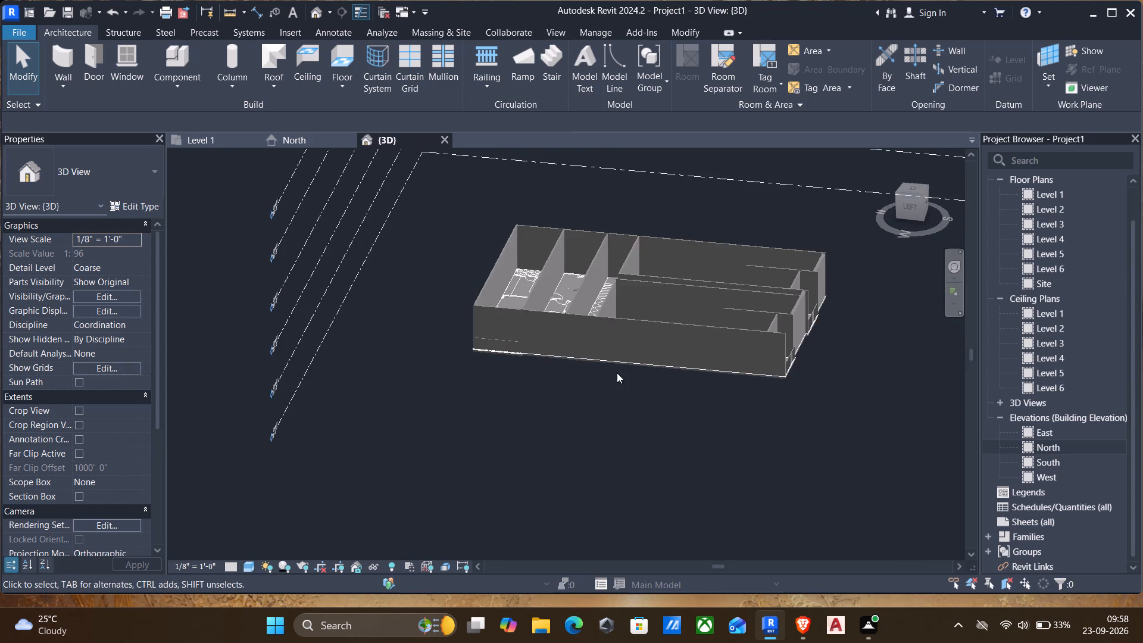
{"action": "scroll", "coordinate": [548, 376], "scroll_direction": "down", "scroll_amount": 2}
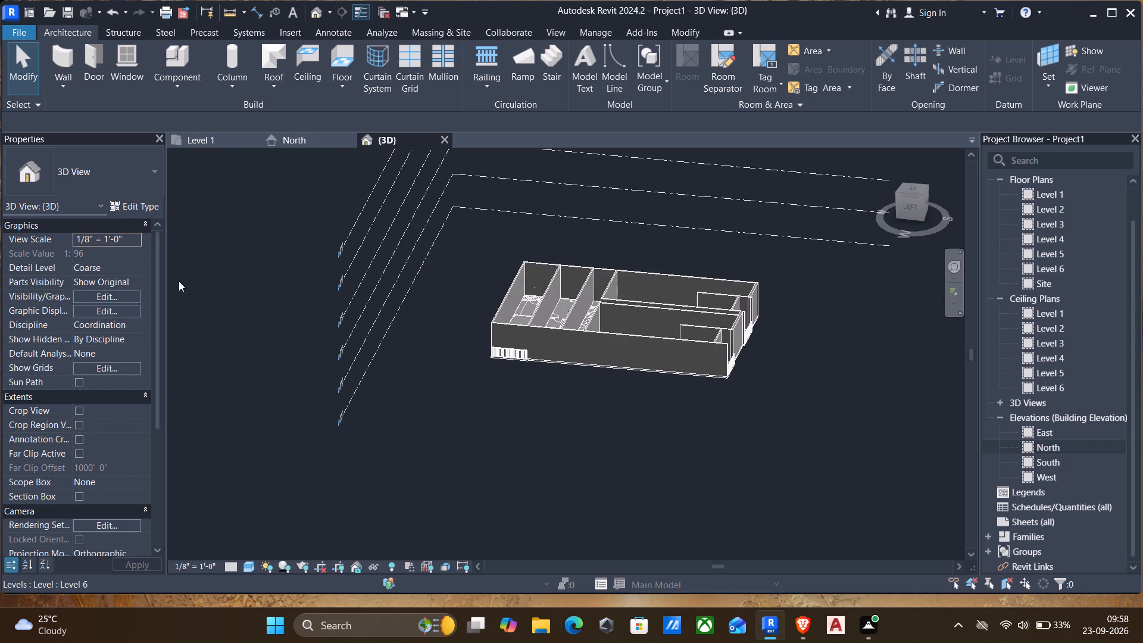
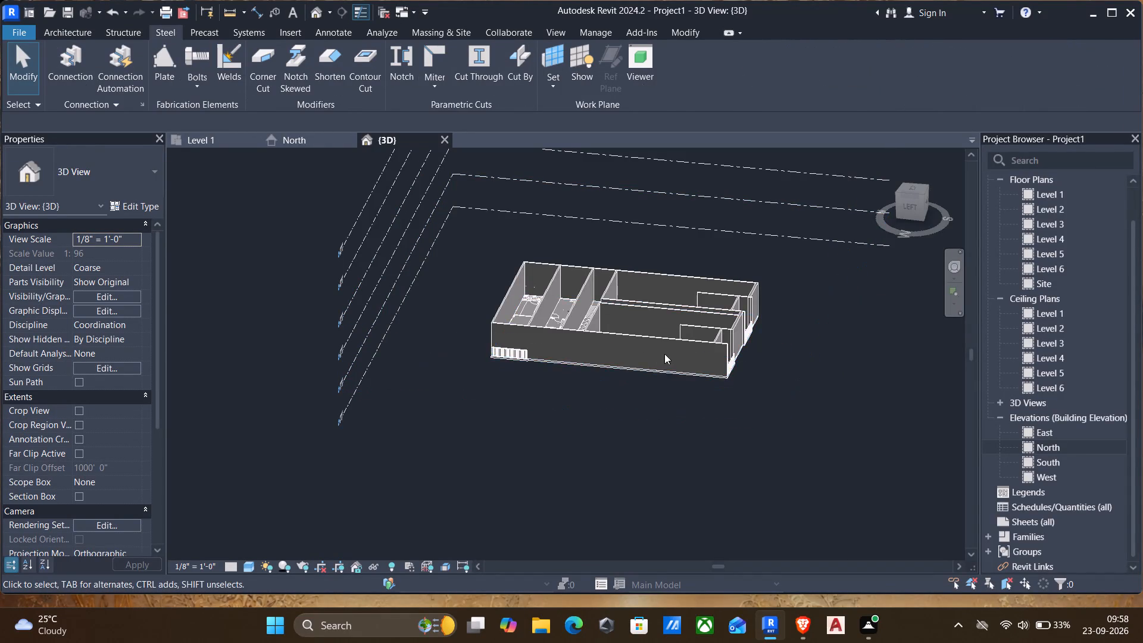
Examine the apartment's long side wall, front walls, both front balconies and the floor edge in the 3D view.
{"action": "scroll", "coordinate": [664, 354], "scroll_direction": "up", "scroll_amount": 4}
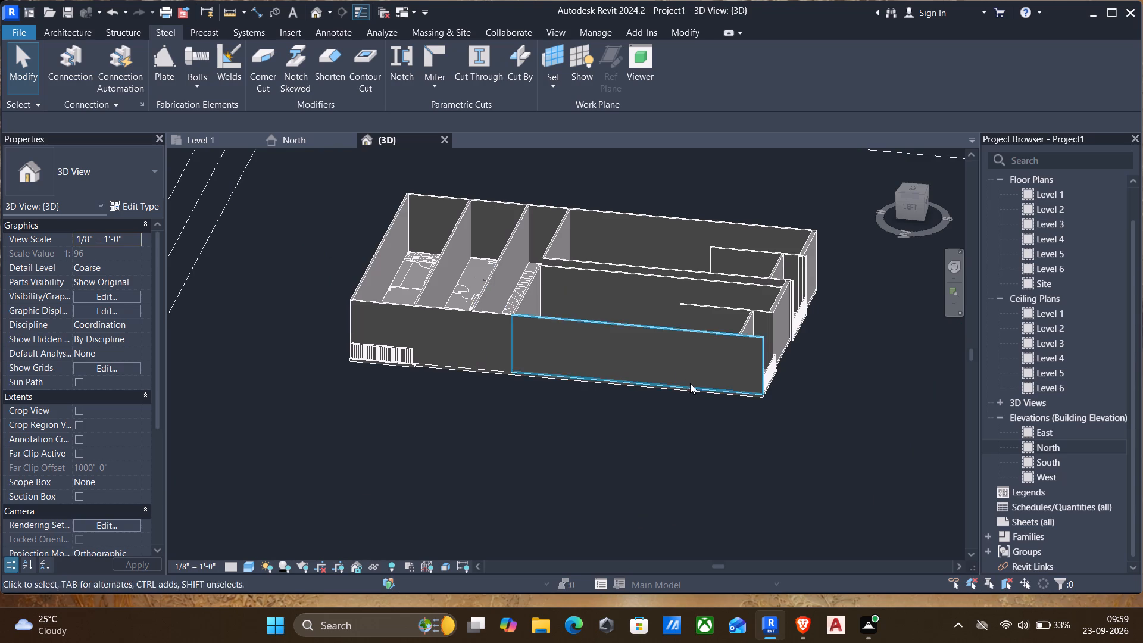
{"action": "middle_click_drag", "start_coordinate": [690, 384], "coordinate": [557, 401], "text": "shift"}
{"action": "scroll", "coordinate": [567, 395], "scroll_direction": "down", "scroll_amount": 1}
{"action": "middle_click_drag", "start_coordinate": [571, 391], "coordinate": [699, 365]}
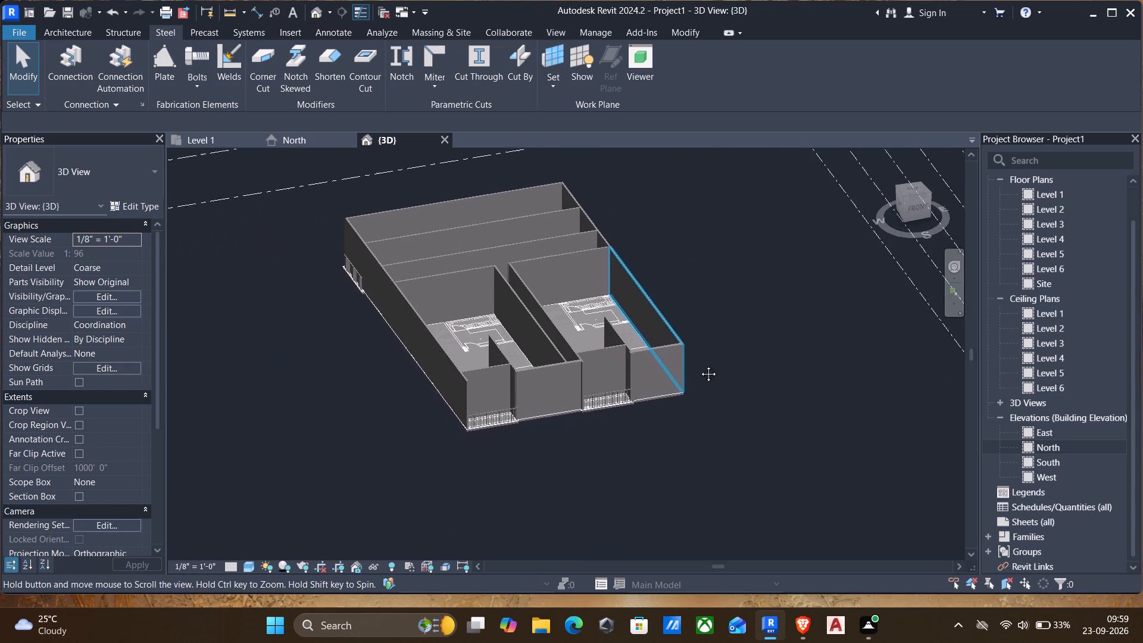
{"action": "middle_click_drag", "start_coordinate": [699, 365], "coordinate": [721, 360]}
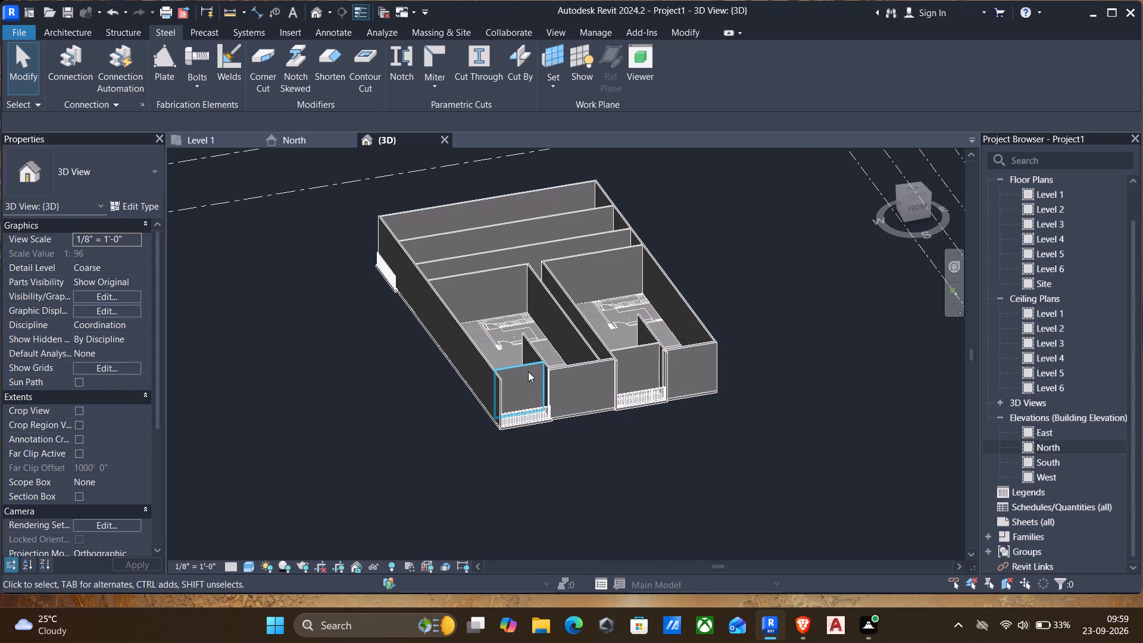
{"action": "scroll", "coordinate": [528, 372], "scroll_direction": "up", "scroll_amount": 2}
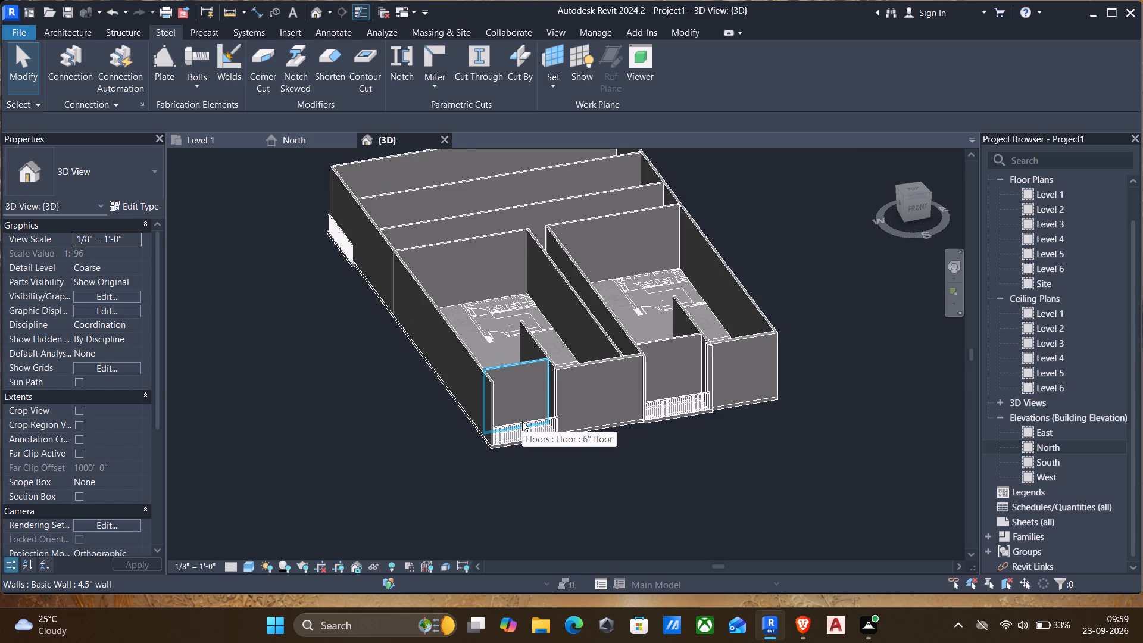
{"action": "scroll", "coordinate": [499, 372], "scroll_direction": "down", "scroll_amount": 2}
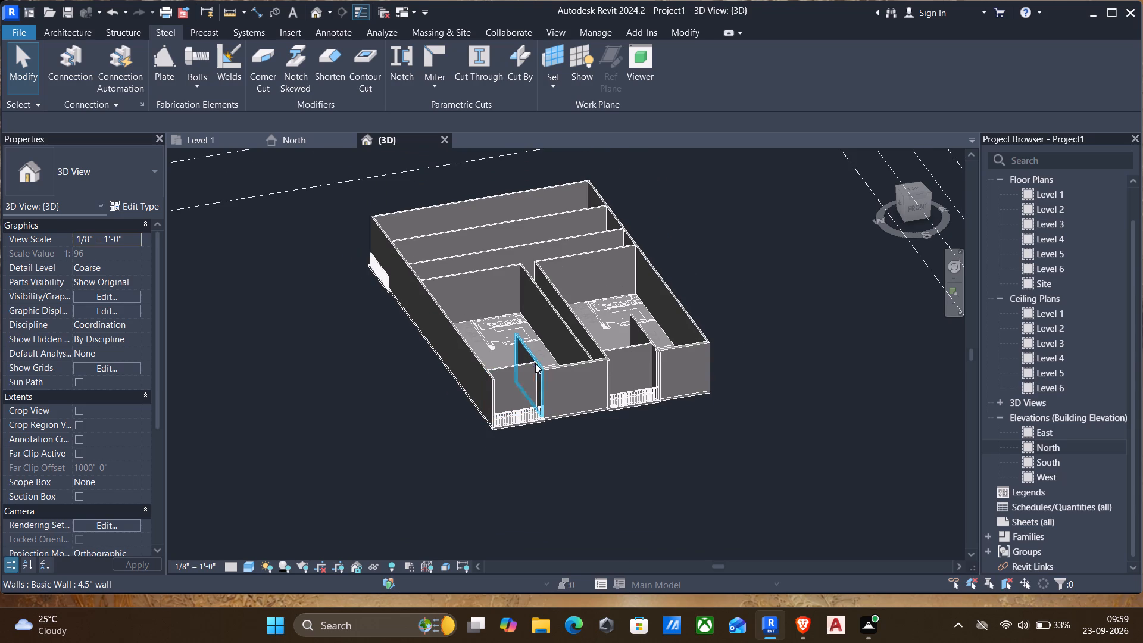
Examine the front wall along both balconies and m.bed rooms in the Level 1 floor plan.
{"action": "left_click", "coordinate": [211, 145]}
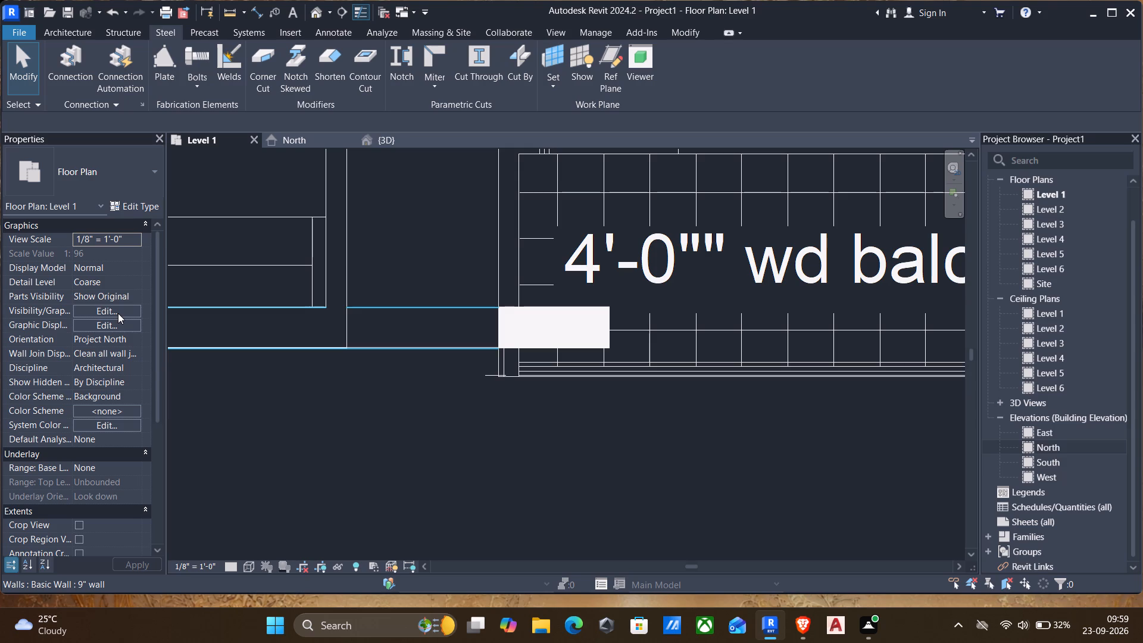
{"action": "scroll", "coordinate": [347, 381], "scroll_direction": "down", "scroll_amount": 4}
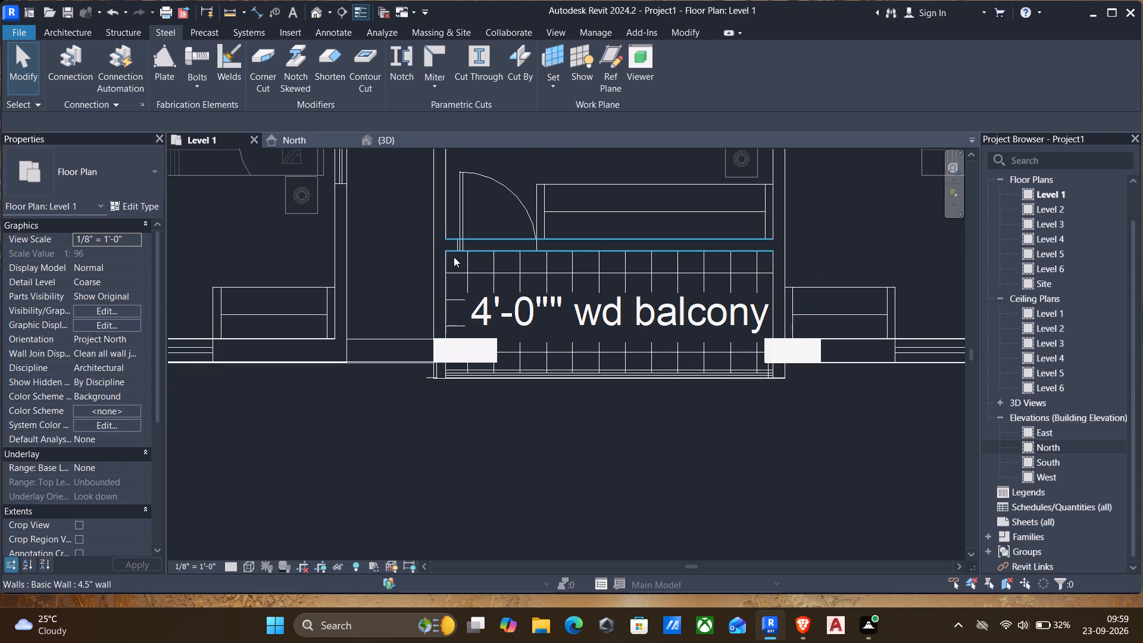
{"action": "middle_click_drag", "start_coordinate": [454, 257], "coordinate": [452, 316]}
{"action": "scroll", "coordinate": [455, 292], "scroll_direction": "down", "scroll_amount": 4}
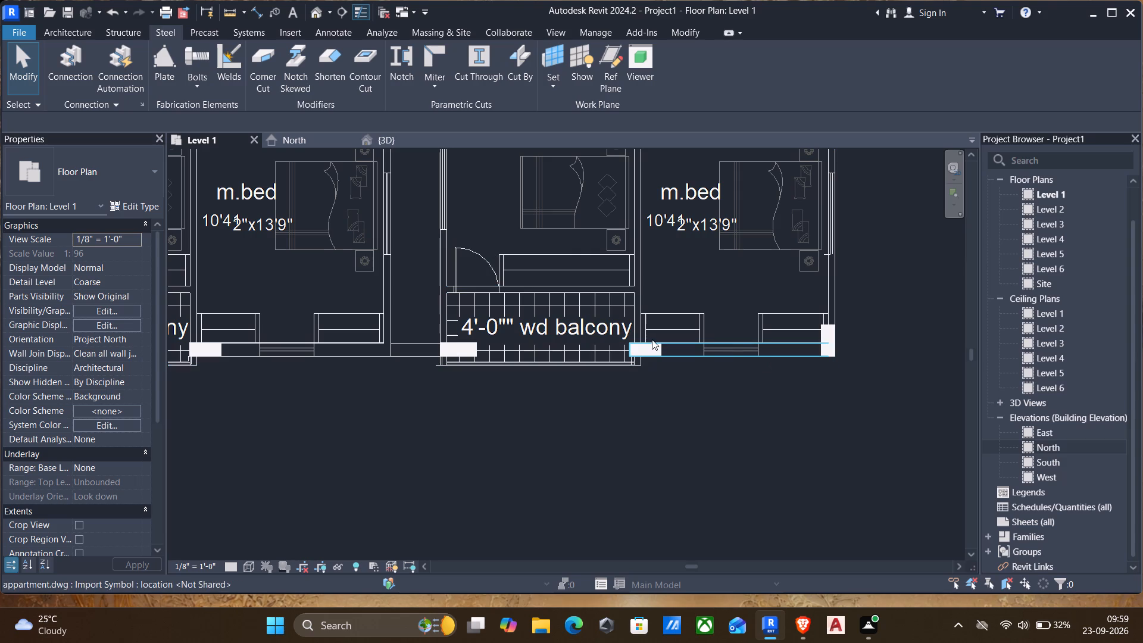
{"action": "scroll", "coordinate": [443, 366], "scroll_direction": "down", "scroll_amount": 4}
{"action": "middle_click_drag", "start_coordinate": [432, 369], "coordinate": [557, 365]}
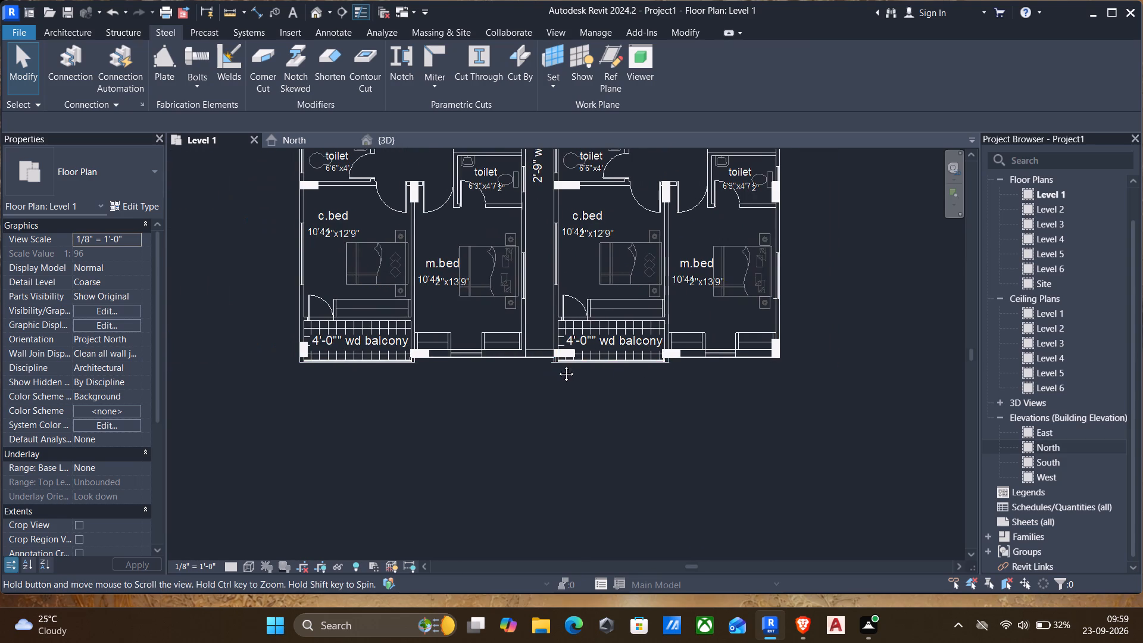
{"action": "middle_click_drag", "start_coordinate": [557, 365], "coordinate": [567, 365]}
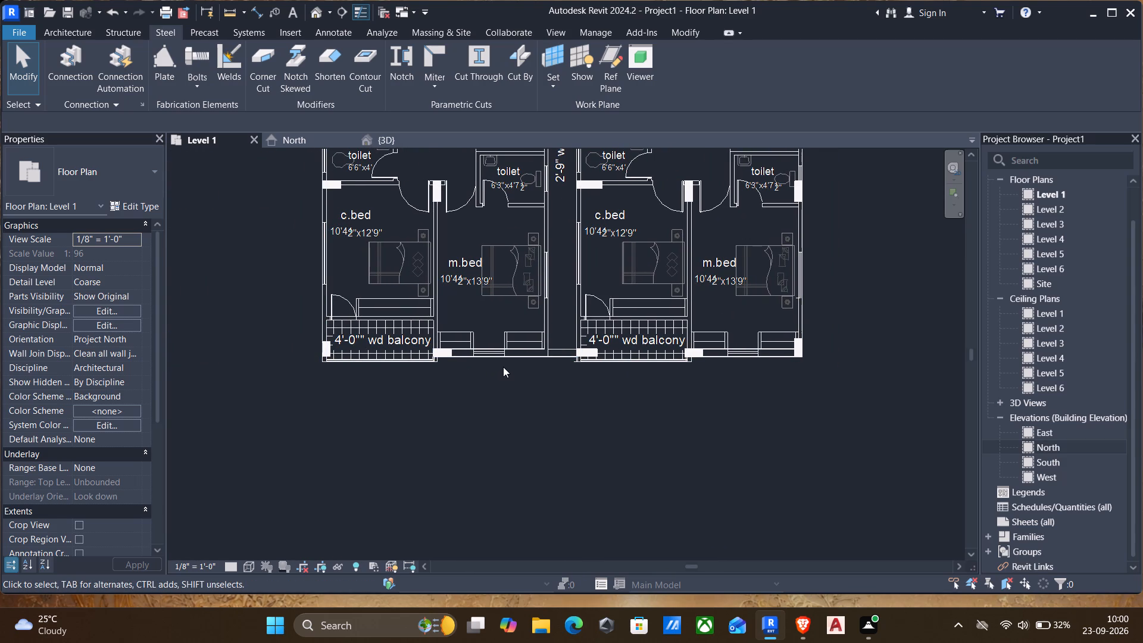
Choose the 34" x 36" Window-Casement-Double type for a new window and set its type height and width to 4'.
{"action": "type", "text": "wn"}
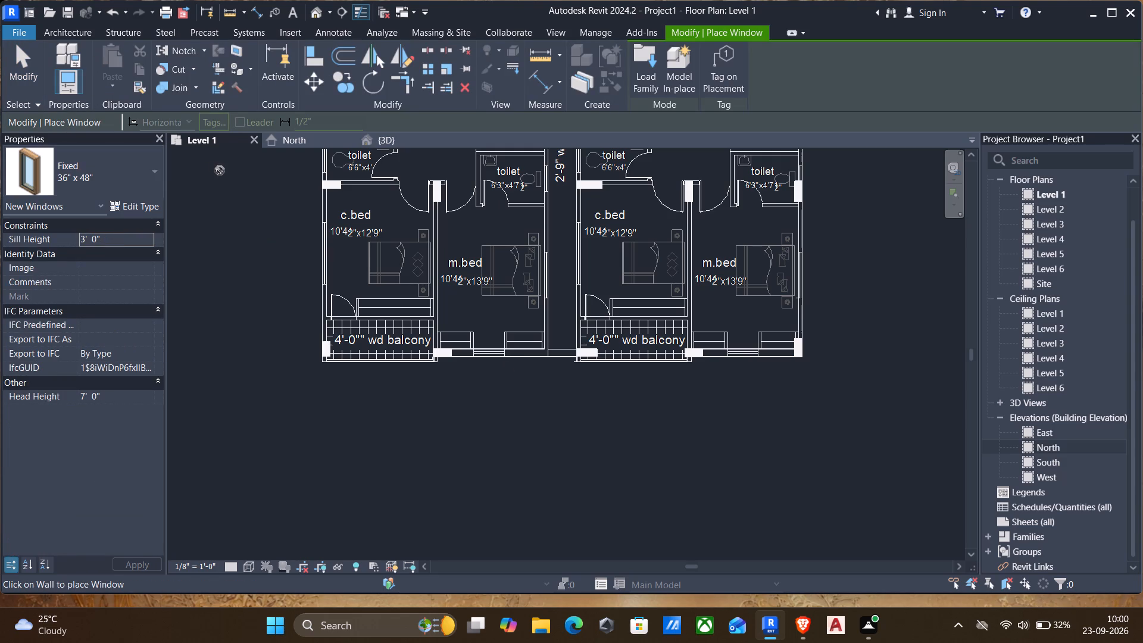
{"action": "left_click", "coordinate": [156, 176]}
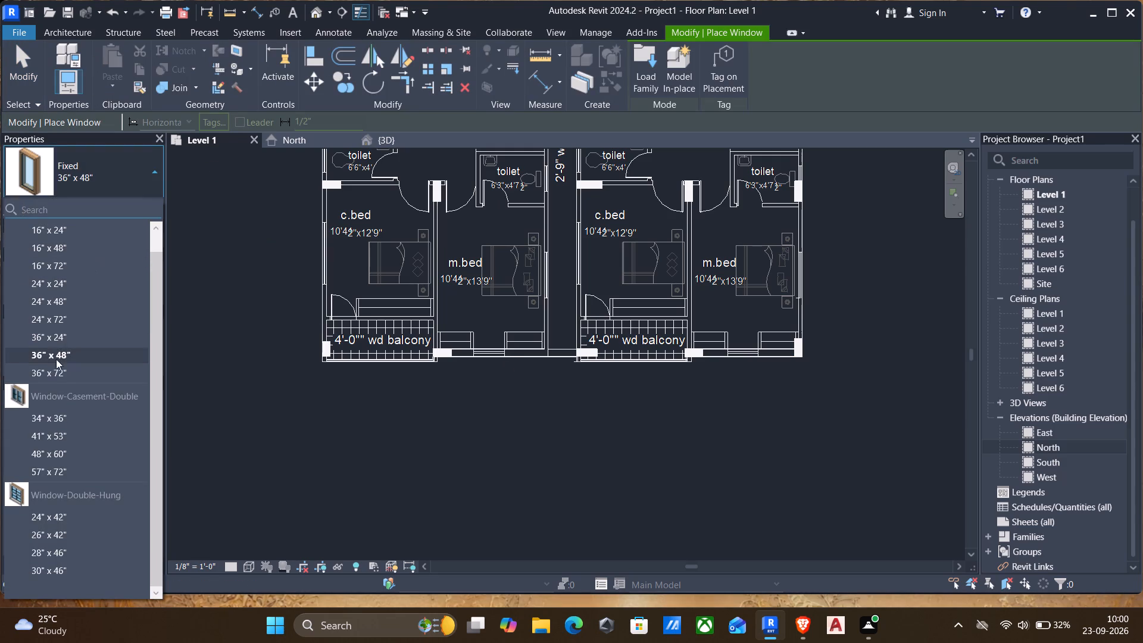
{"action": "left_click", "coordinate": [55, 422]}
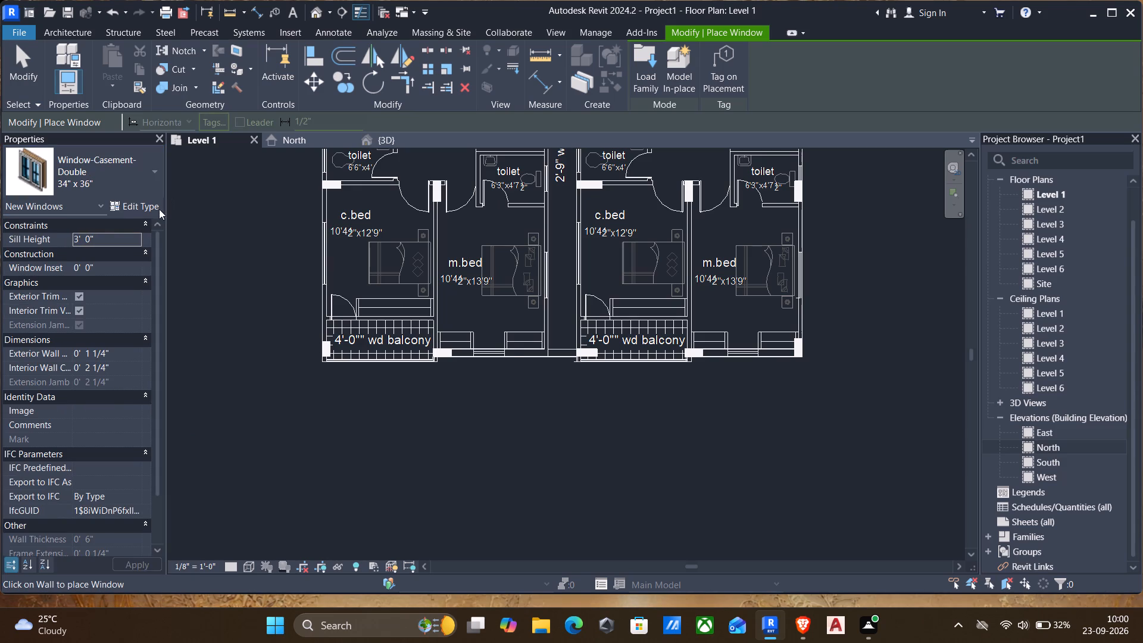
{"action": "left_click", "coordinate": [144, 208]}
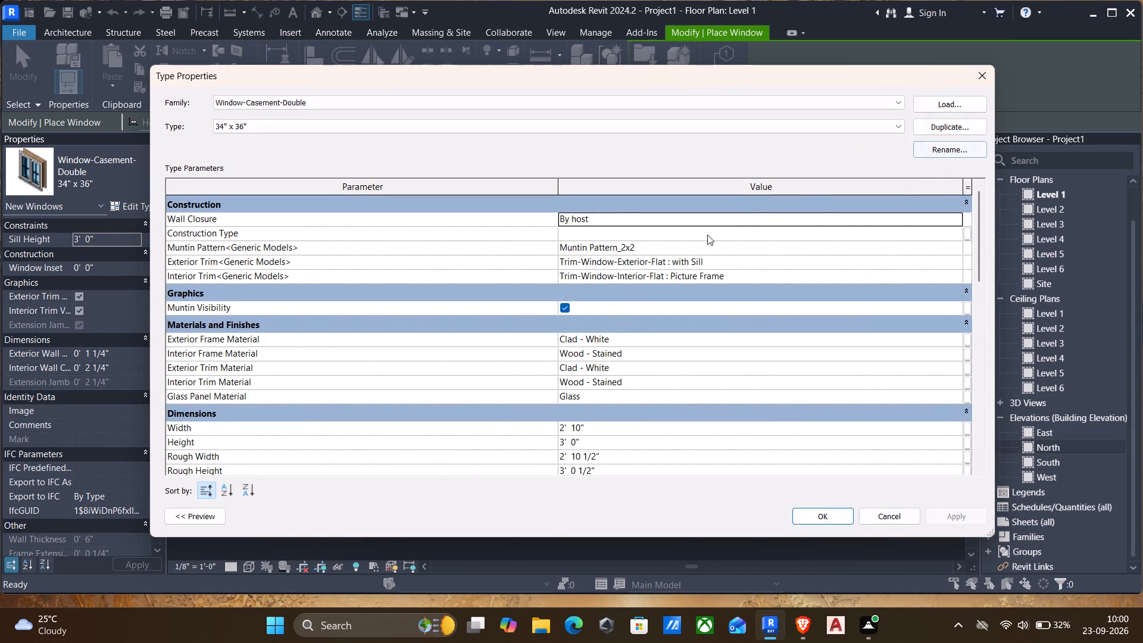
{"action": "scroll", "coordinate": [671, 320], "scroll_direction": "down", "scroll_amount": 4}
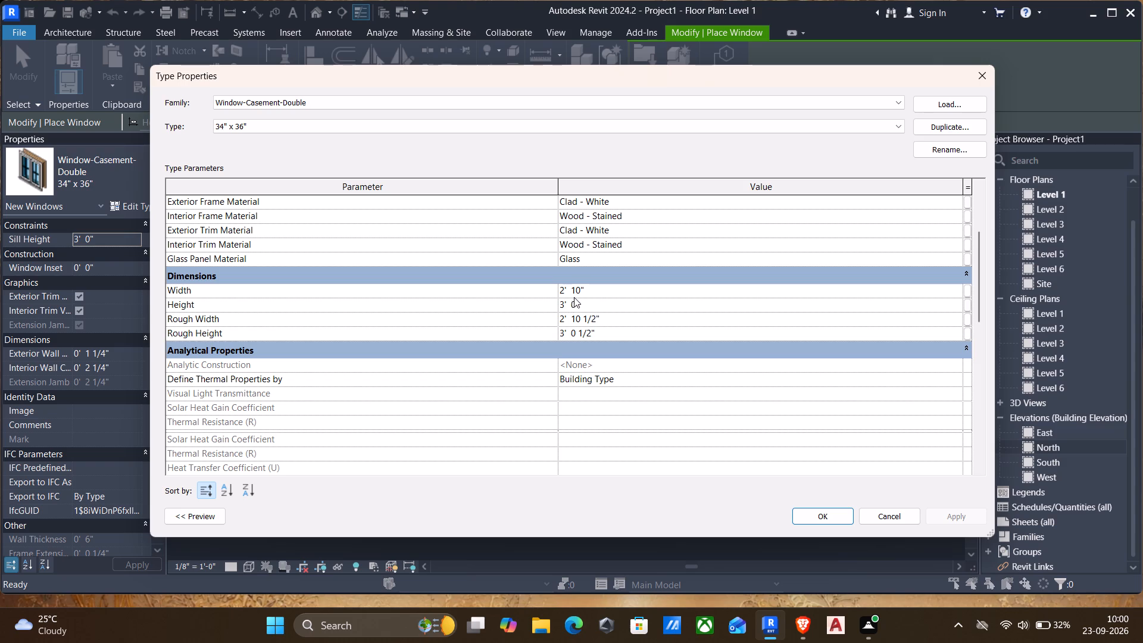
{"action": "left_click", "coordinate": [604, 304]}
{"action": "key", "text": "4"}
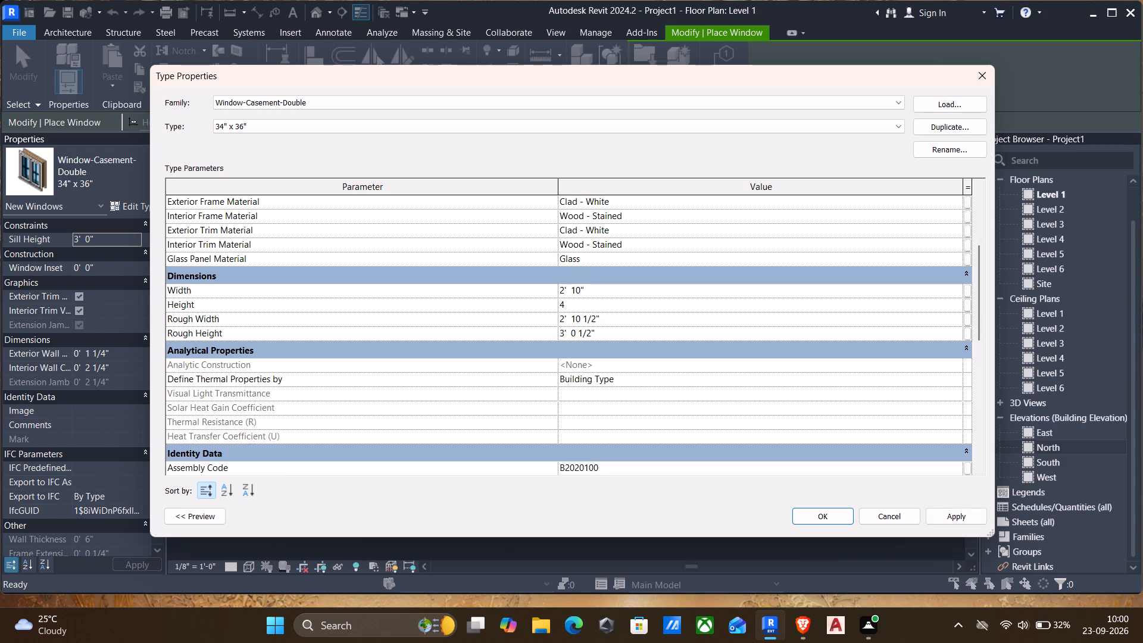
{"action": "key", "text": "apostrophe"}
{"action": "left_click", "coordinate": [609, 290]}
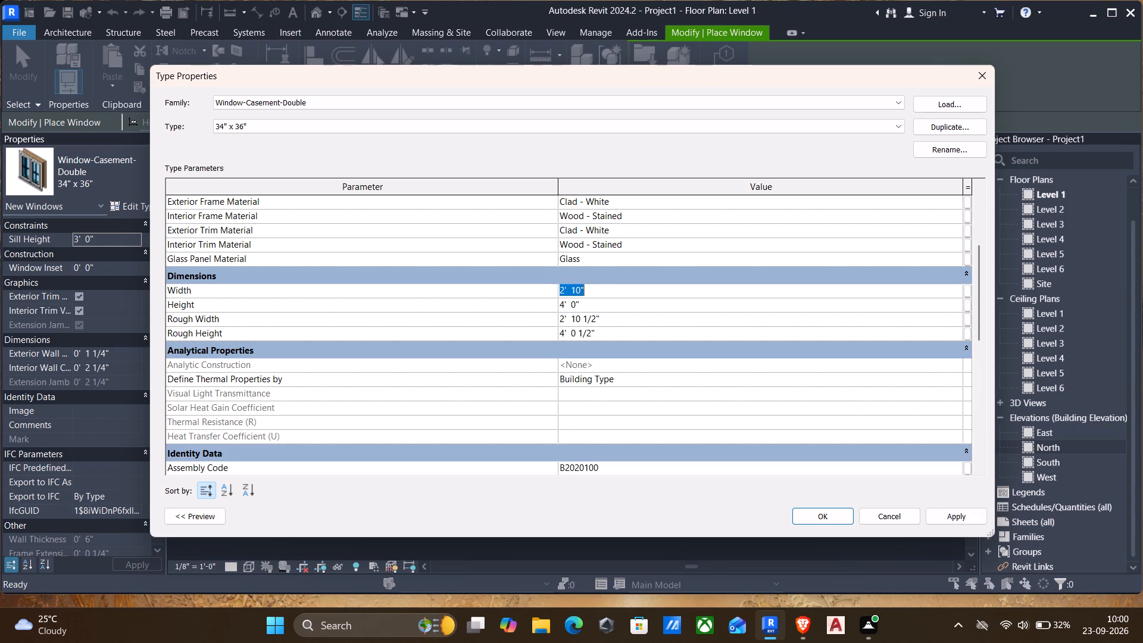
{"action": "type", "text": "4'"}
{"action": "left_click", "coordinate": [947, 507]}
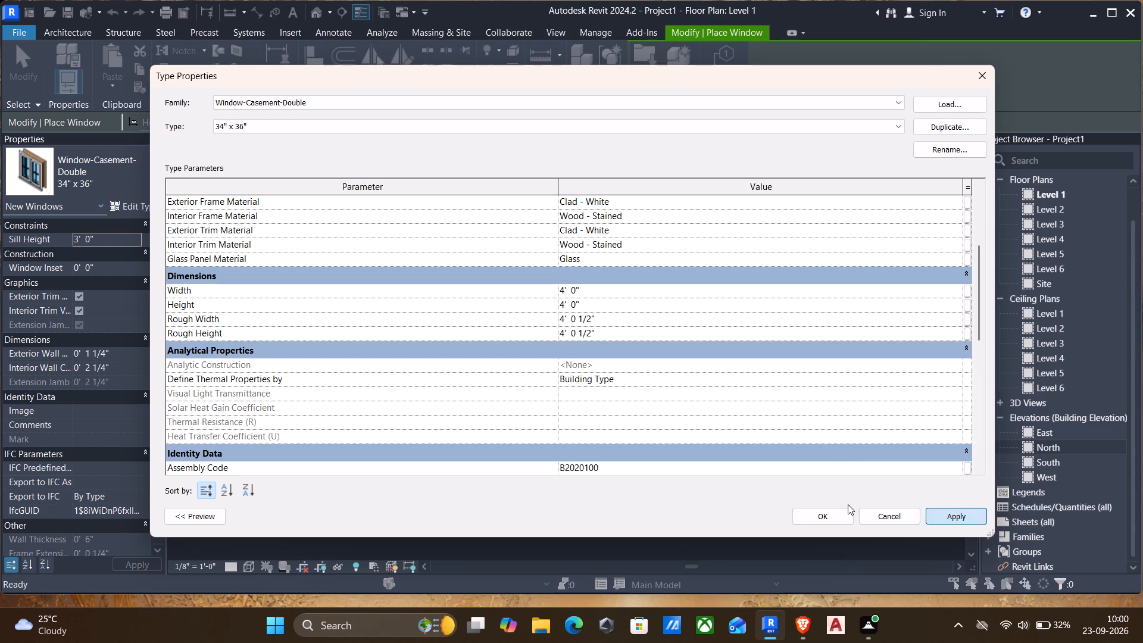
{"action": "left_click", "coordinate": [949, 520]}
{"action": "left_click", "coordinate": [836, 519]}
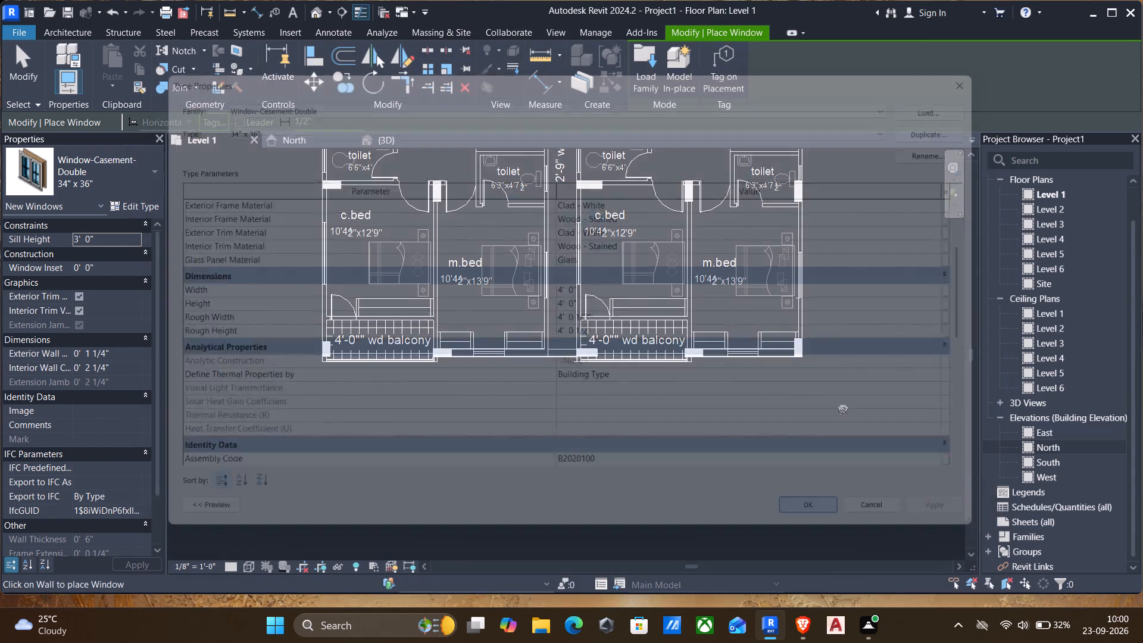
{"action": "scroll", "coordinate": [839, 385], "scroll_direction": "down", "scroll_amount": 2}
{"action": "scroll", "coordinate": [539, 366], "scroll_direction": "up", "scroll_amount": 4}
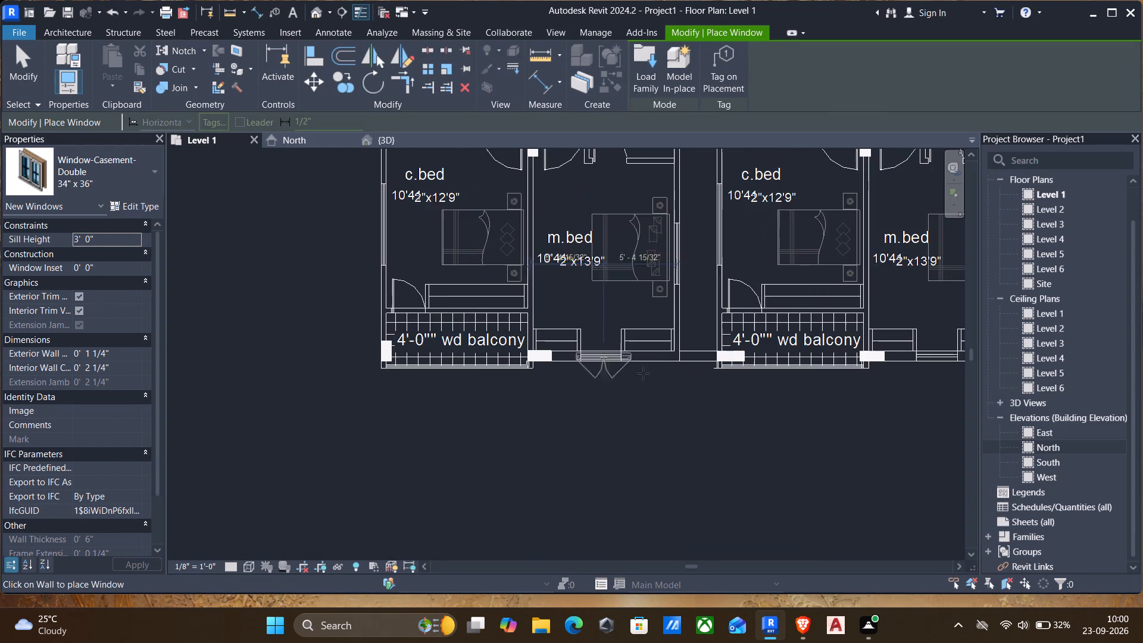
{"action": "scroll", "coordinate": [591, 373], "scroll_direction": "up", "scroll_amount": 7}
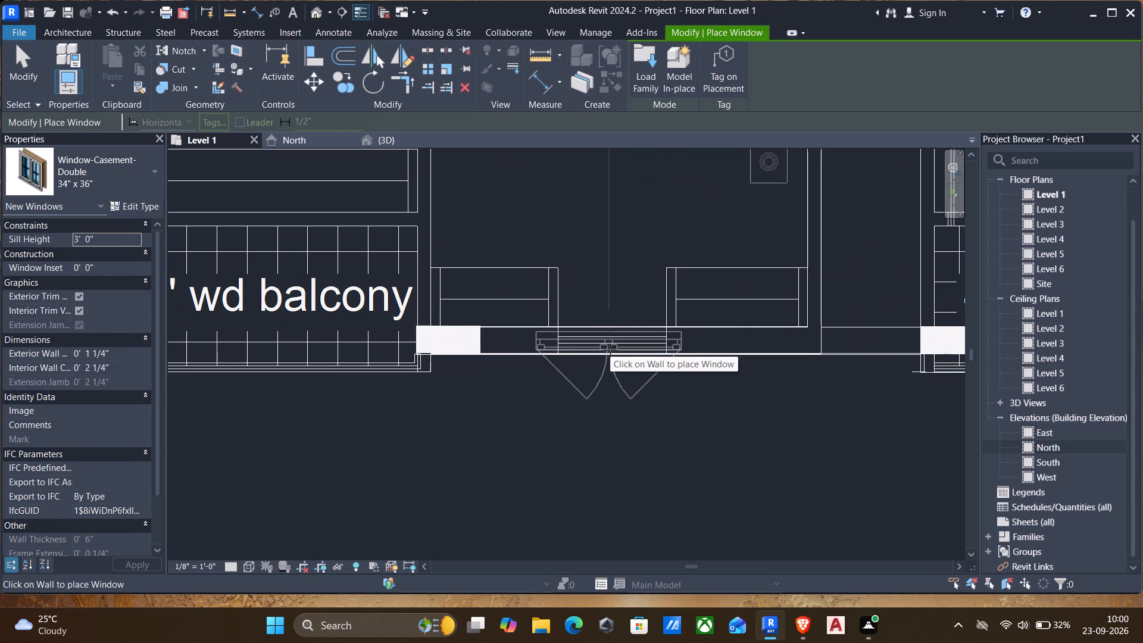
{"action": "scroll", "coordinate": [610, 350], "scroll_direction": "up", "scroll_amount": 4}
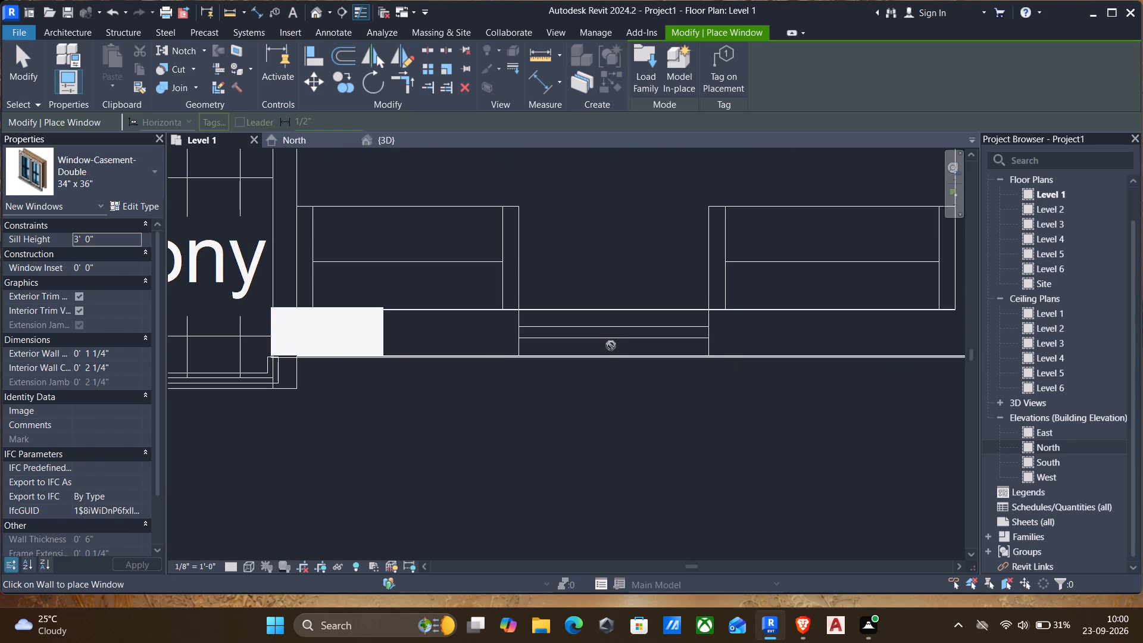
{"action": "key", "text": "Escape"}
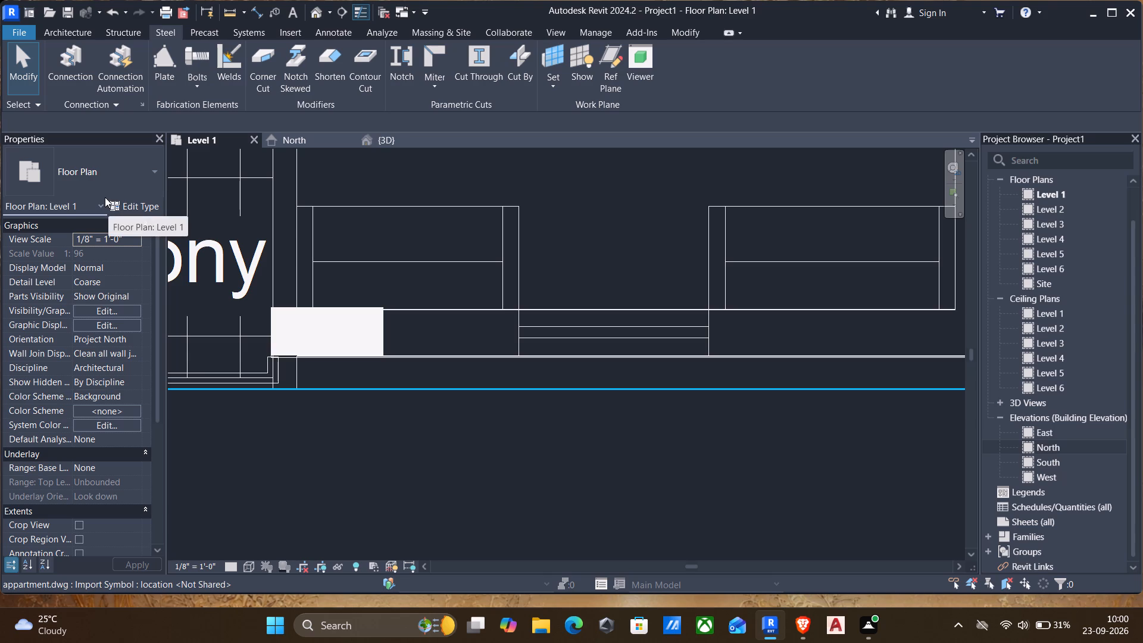
Restart window placement with the 34" x 36" Window-Casement-Double type and set its width to 3'.
{"action": "type", "text": "wn"}
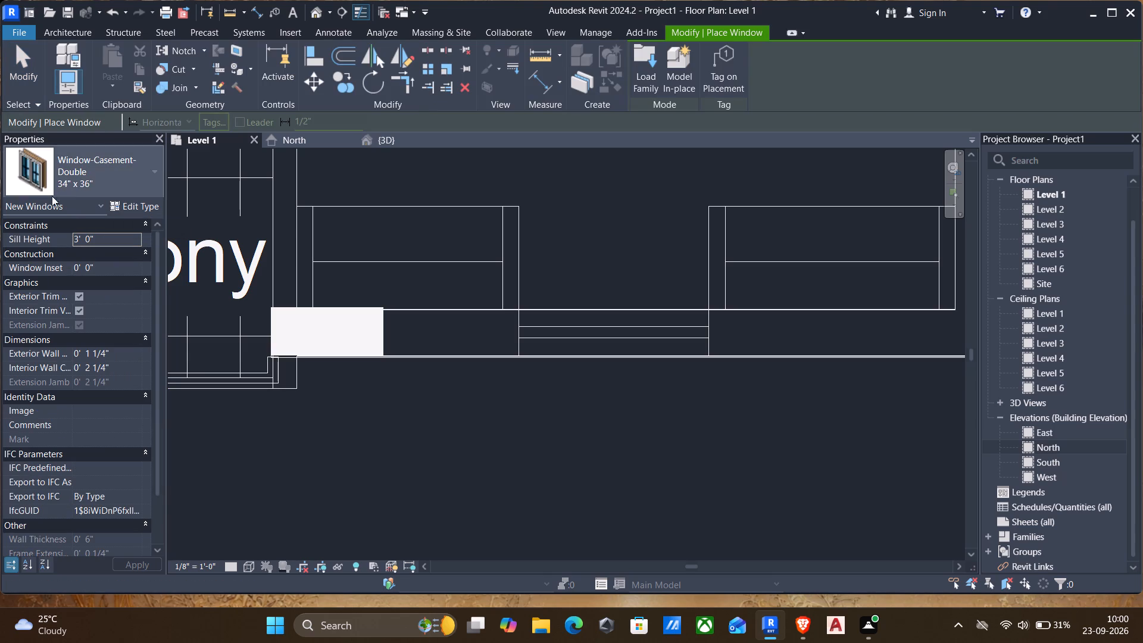
{"action": "left_click", "coordinate": [125, 204]}
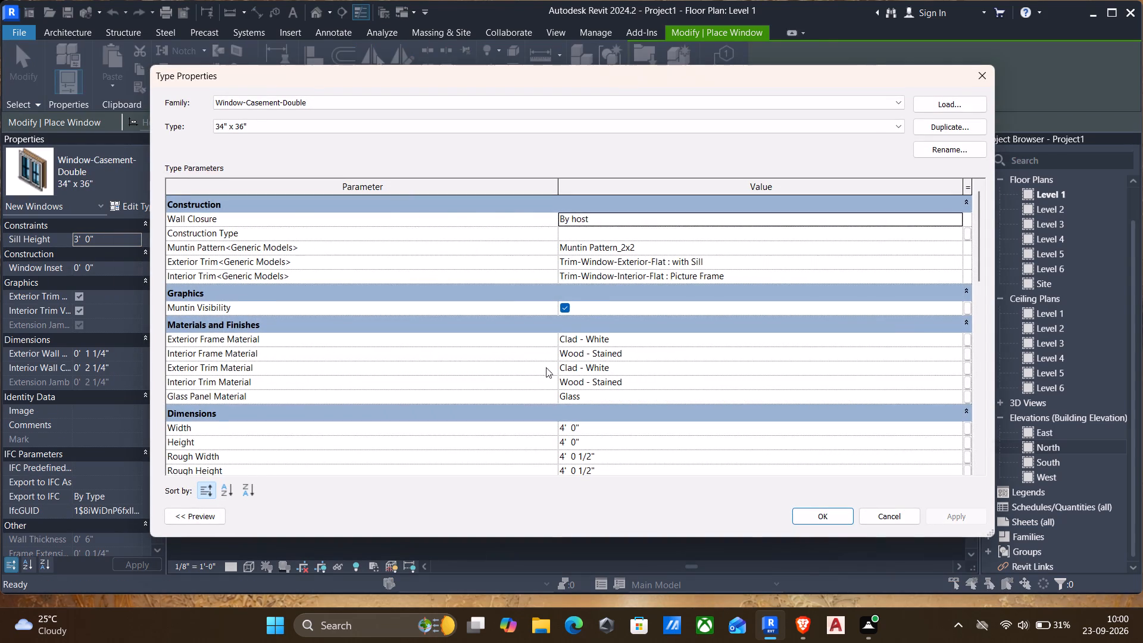
{"action": "scroll", "coordinate": [549, 399], "scroll_direction": "down", "scroll_amount": 2}
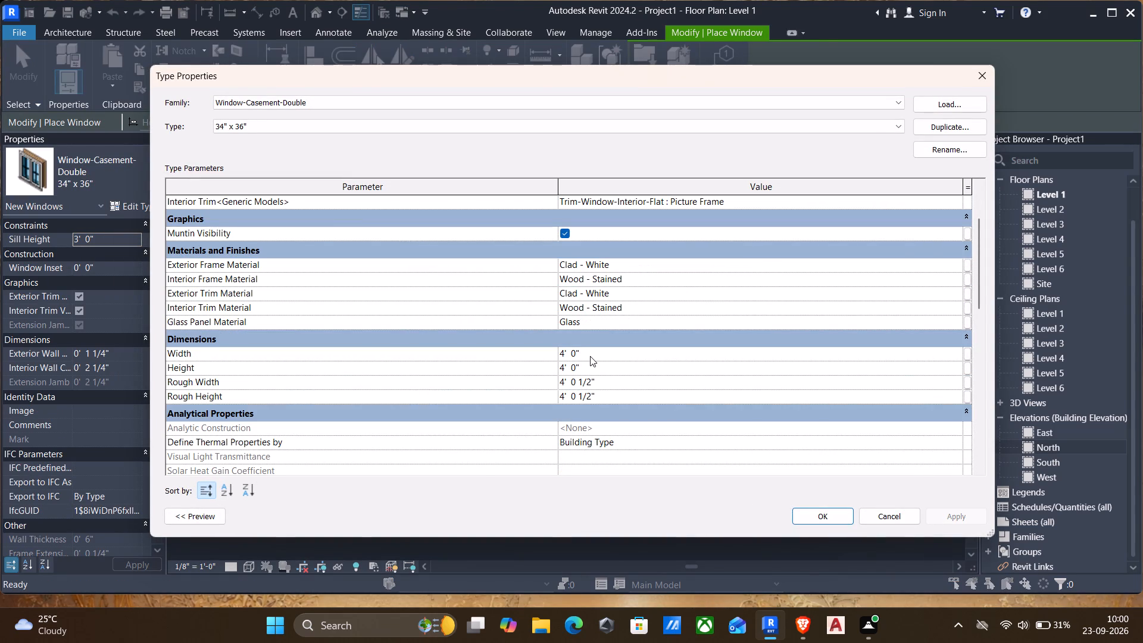
{"action": "left_click", "coordinate": [595, 352]}
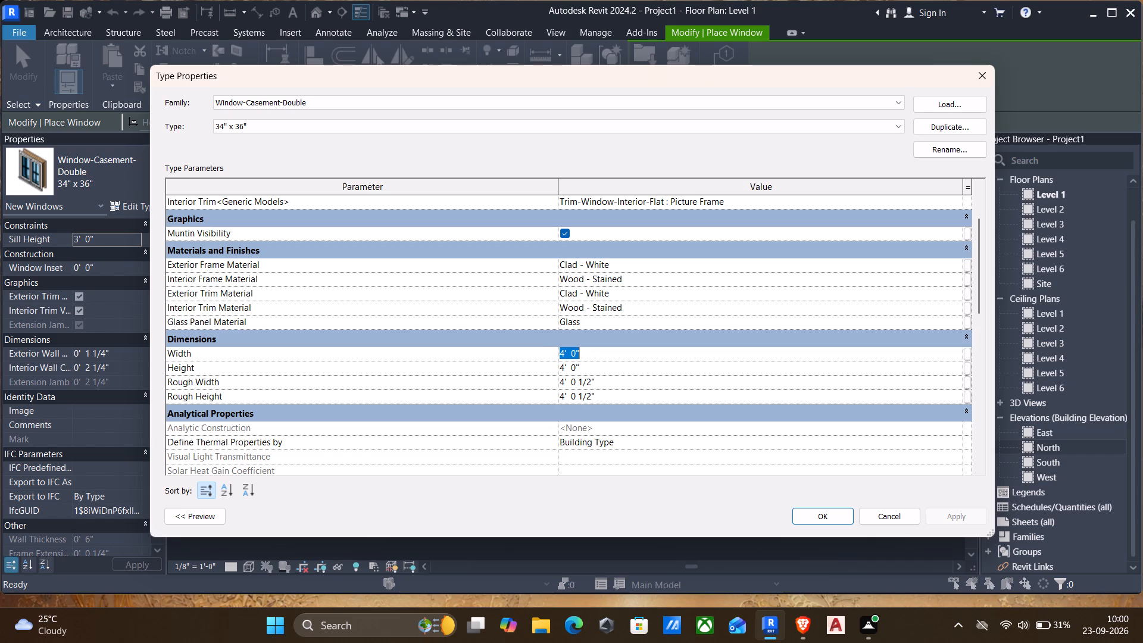
{"action": "type", "text": "3'"}
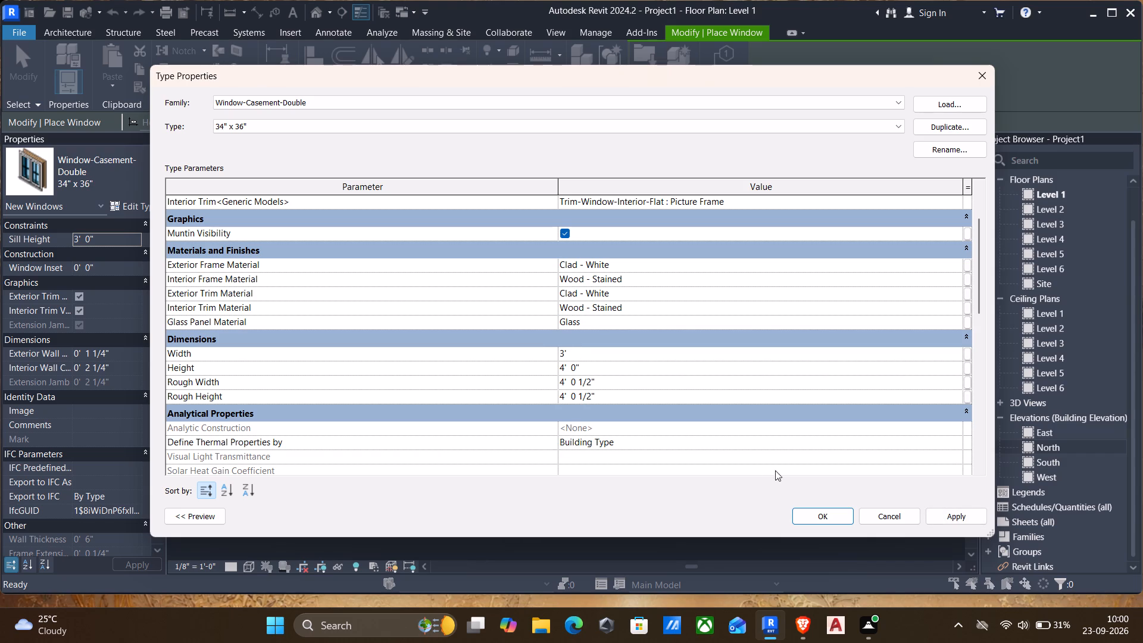
{"action": "left_click", "coordinate": [934, 514]}
{"action": "left_click", "coordinate": [813, 514]}
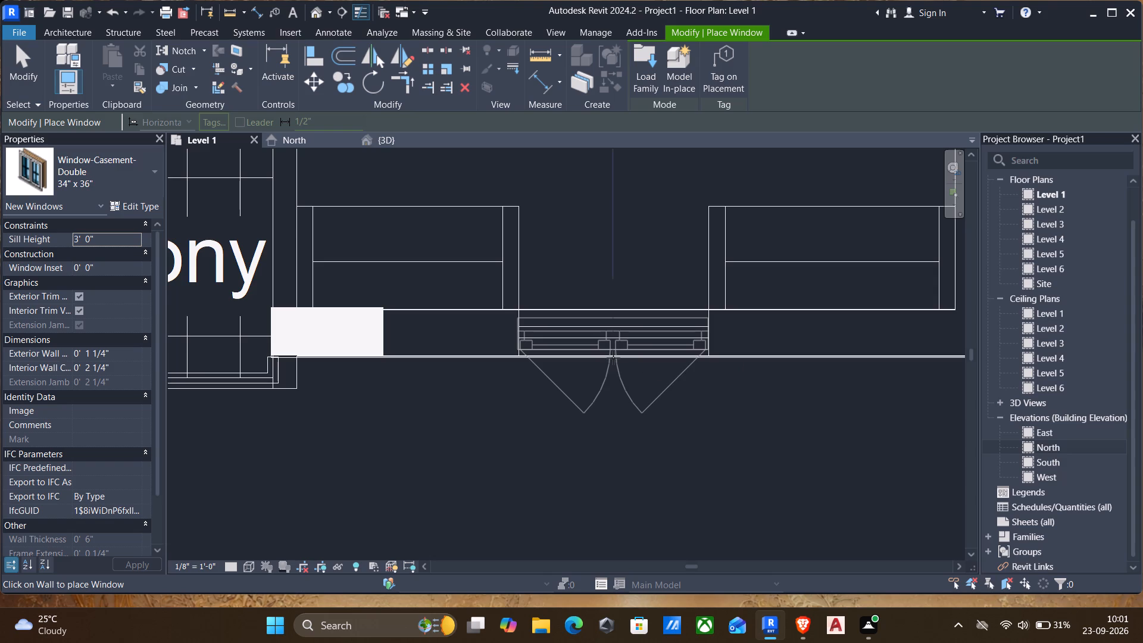
Place the double casement window in the drawn opening of the m.bed front wall between the balconies, about 5' 2" from the balcony-side wall.
{"action": "left_click", "coordinate": [613, 358]}
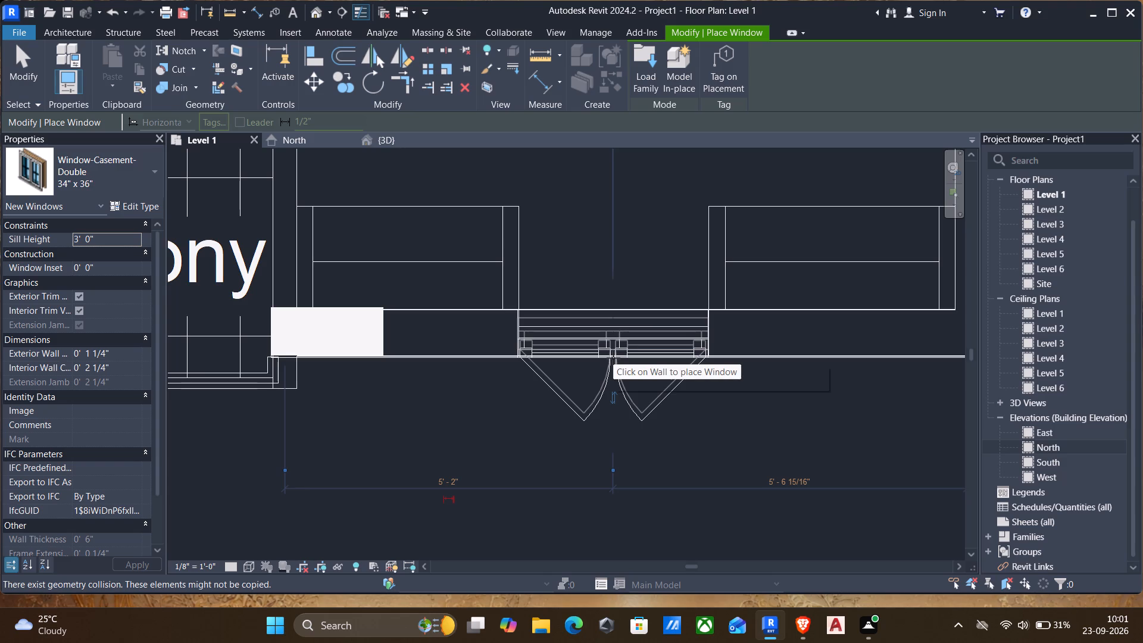
Place another double casement window in the drawn opening of the end m.bed's front wall, about 5' 5" from the outer side wall.
{"action": "scroll", "coordinate": [613, 363], "scroll_direction": "down", "scroll_amount": 2}
{"action": "middle_click_drag", "start_coordinate": [650, 378], "coordinate": [486, 310]}
{"action": "scroll", "coordinate": [599, 324], "scroll_direction": "down", "scroll_amount": 2}
{"action": "middle_click_drag", "start_coordinate": [736, 348], "coordinate": [390, 312]}
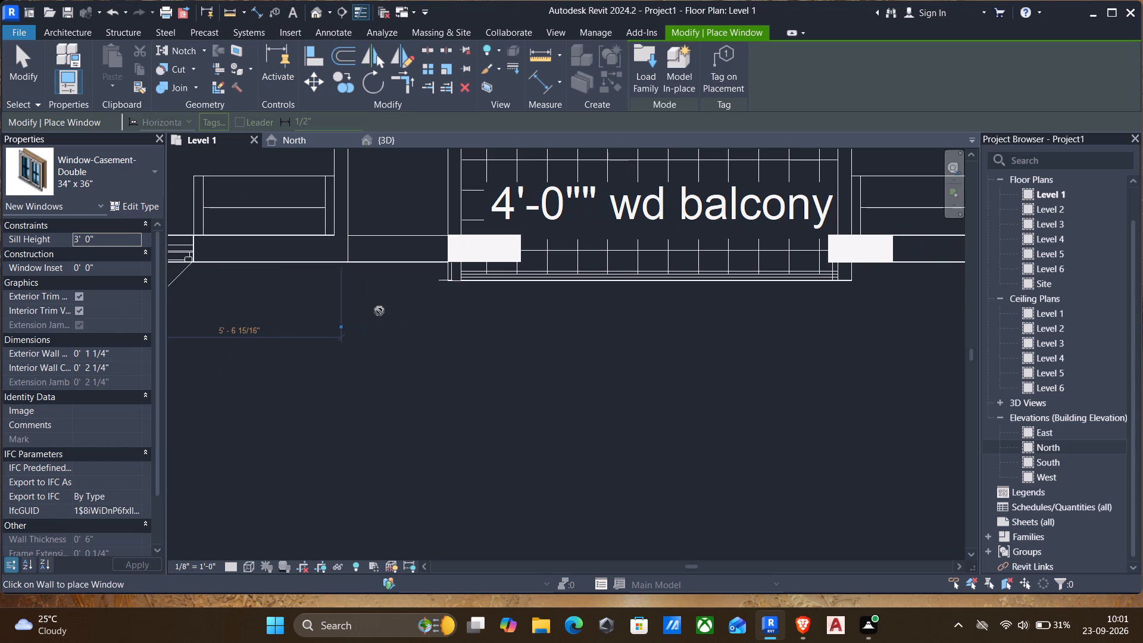
{"action": "scroll", "coordinate": [399, 332], "scroll_direction": "down", "scroll_amount": 4}
{"action": "middle_click_drag", "start_coordinate": [513, 364], "coordinate": [455, 349]}
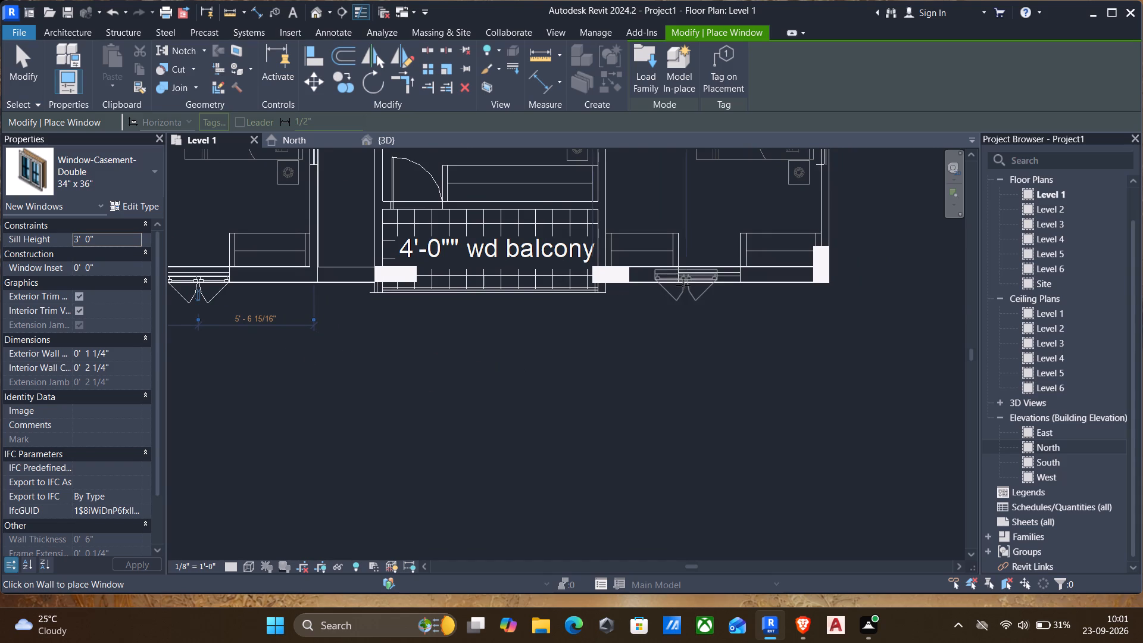
{"action": "scroll", "coordinate": [708, 284], "scroll_direction": "up", "scroll_amount": 3}
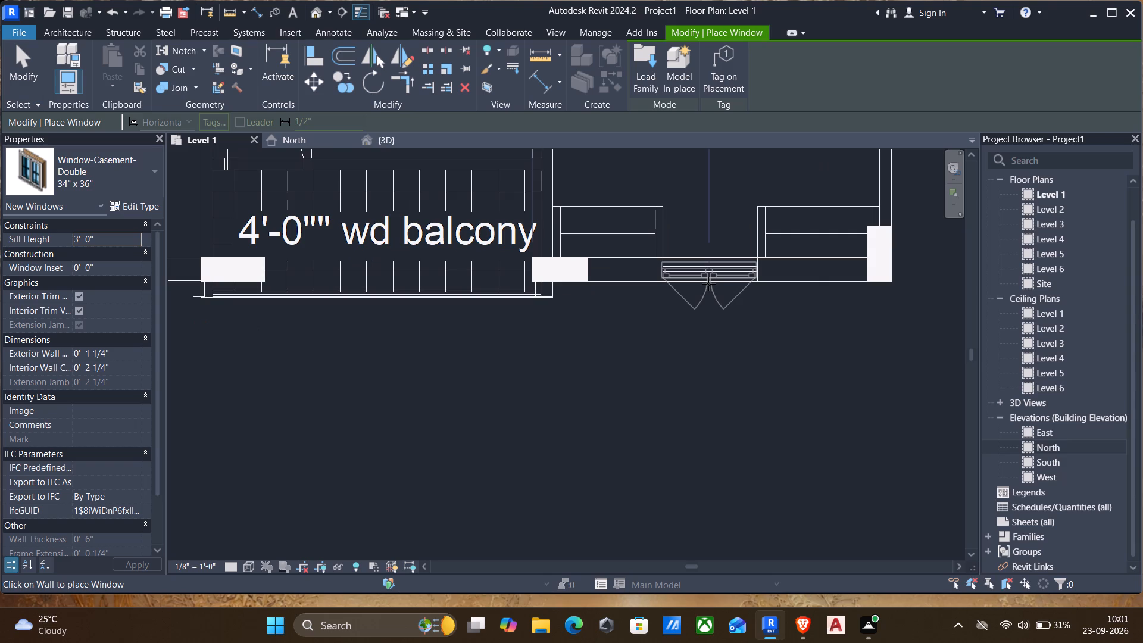
{"action": "scroll", "coordinate": [714, 281], "scroll_direction": "up", "scroll_amount": 3}
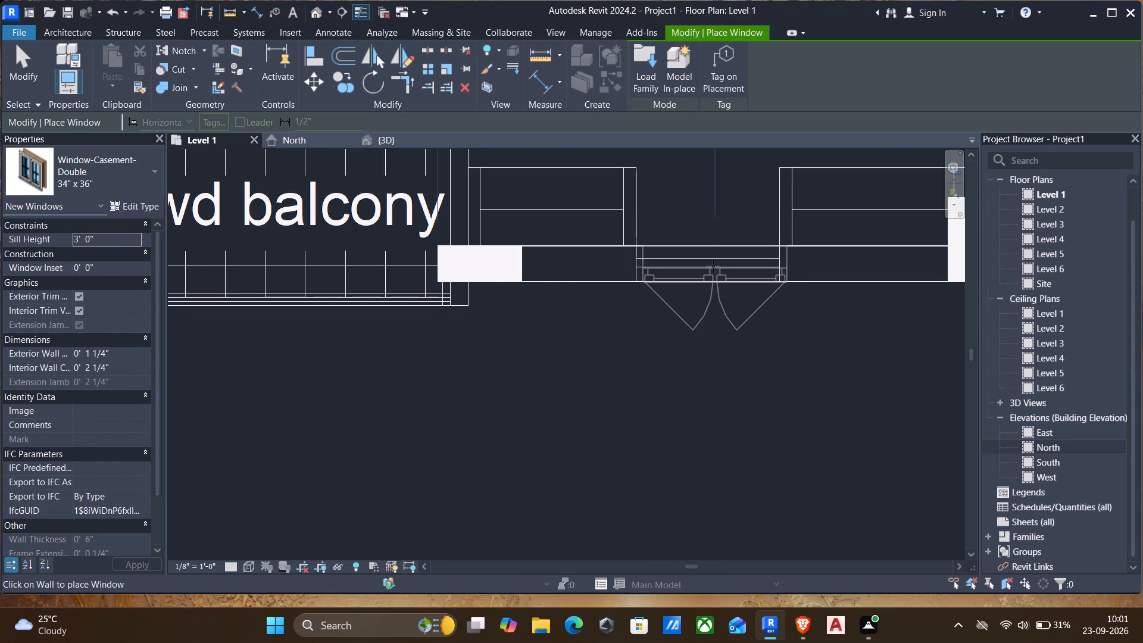
{"action": "left_click", "coordinate": [713, 266]}
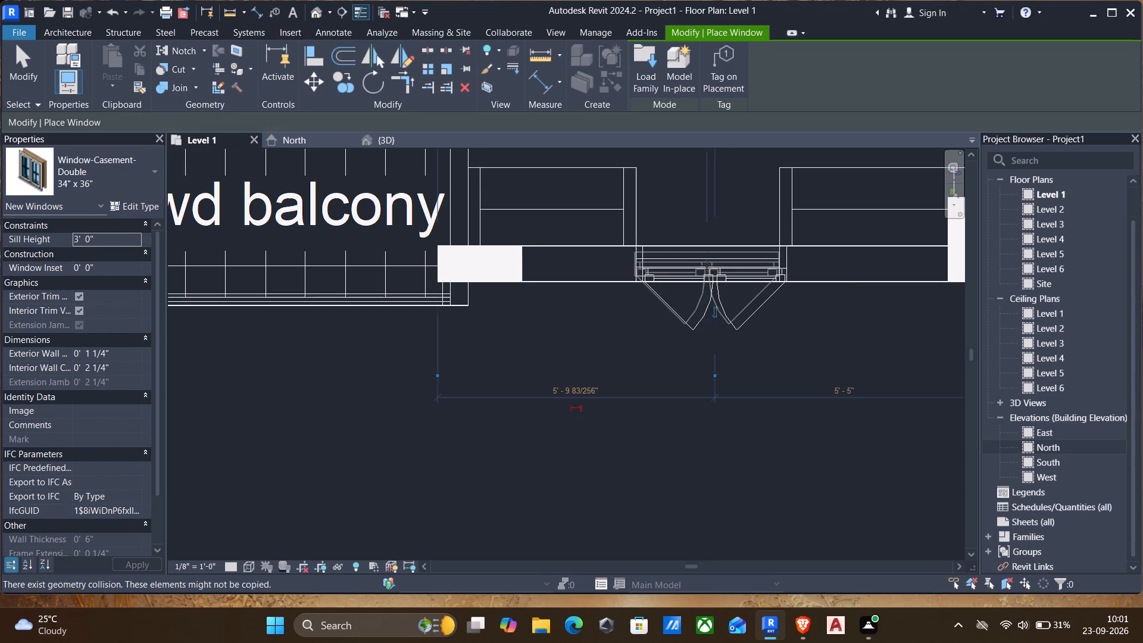
{"action": "scroll", "coordinate": [686, 271], "scroll_direction": "down", "scroll_amount": 4}
{"action": "scroll", "coordinate": [670, 332], "scroll_direction": "down", "scroll_amount": 6}
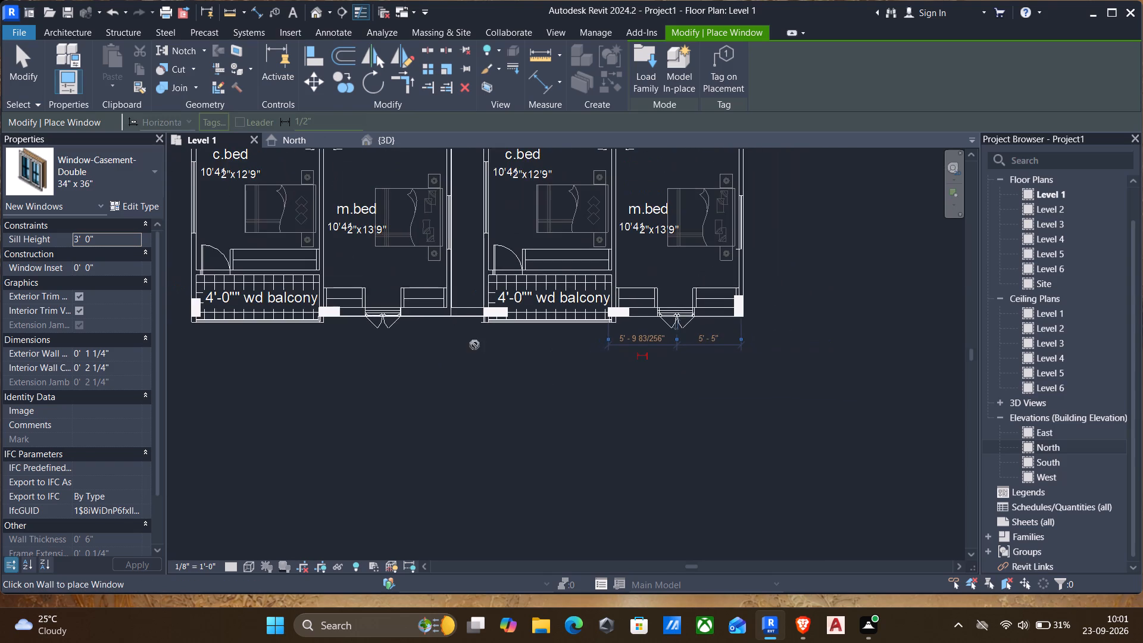
{"action": "middle_click_drag", "start_coordinate": [474, 345], "coordinate": [587, 313]}
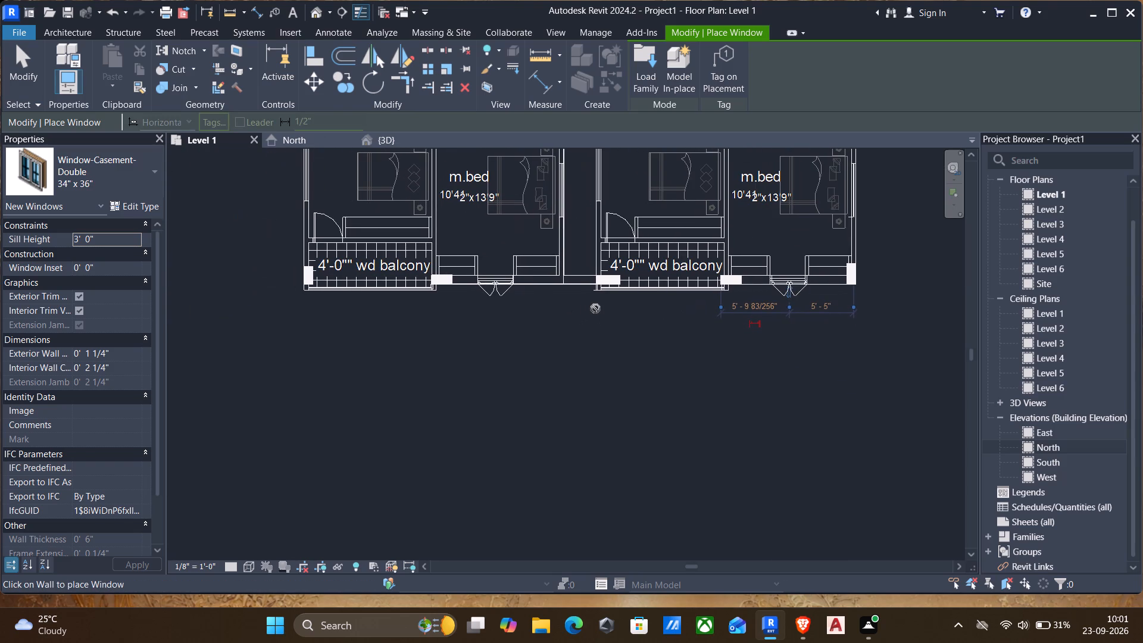
{"action": "middle_click_drag", "start_coordinate": [564, 324], "coordinate": [586, 392]}
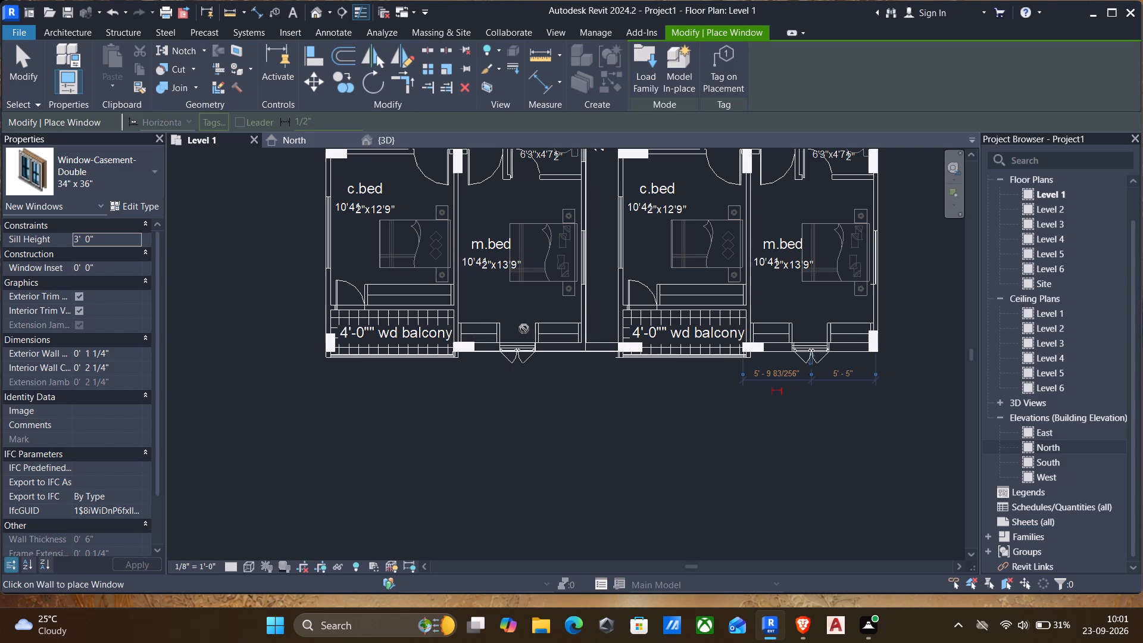
{"action": "key", "text": "Escape"}
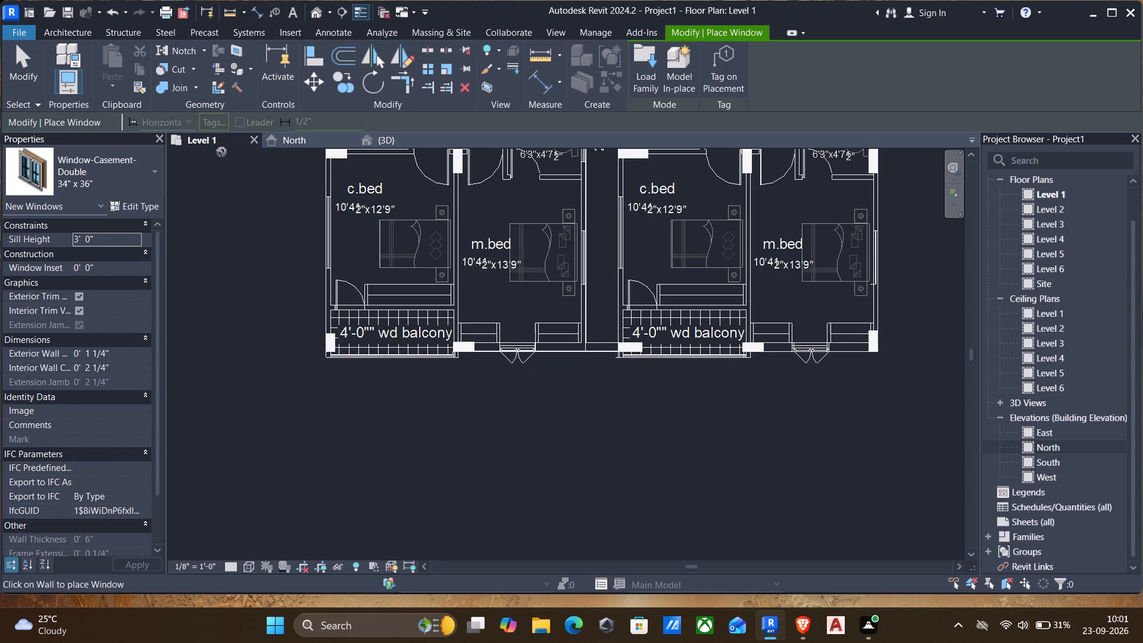
{"action": "key", "text": "Escape"}
Inspect the two front-wall casement windows in the 3D view.
{"action": "left_click", "coordinate": [388, 134]}
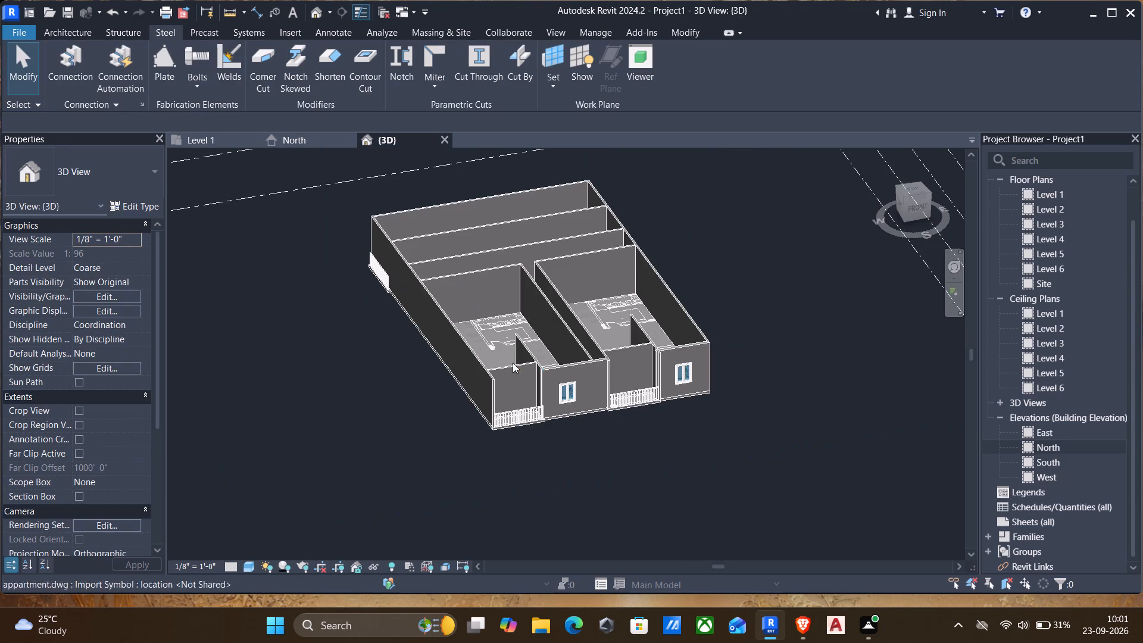
{"action": "scroll", "coordinate": [585, 415], "scroll_direction": "up", "scroll_amount": 9}
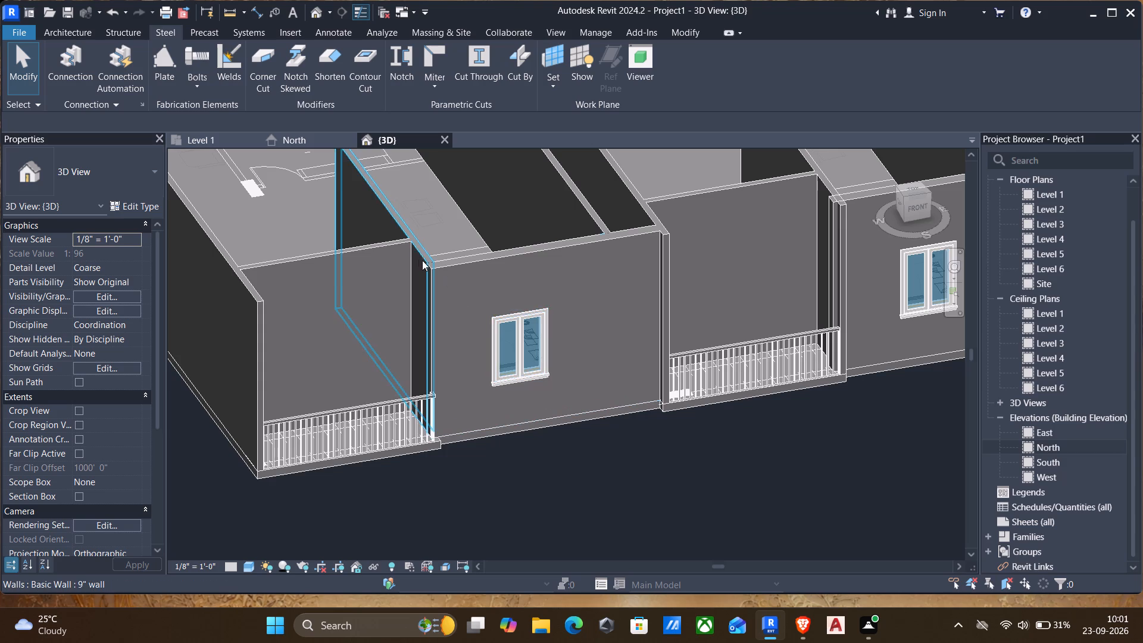
{"action": "scroll", "coordinate": [408, 265], "scroll_direction": "down", "scroll_amount": 4}
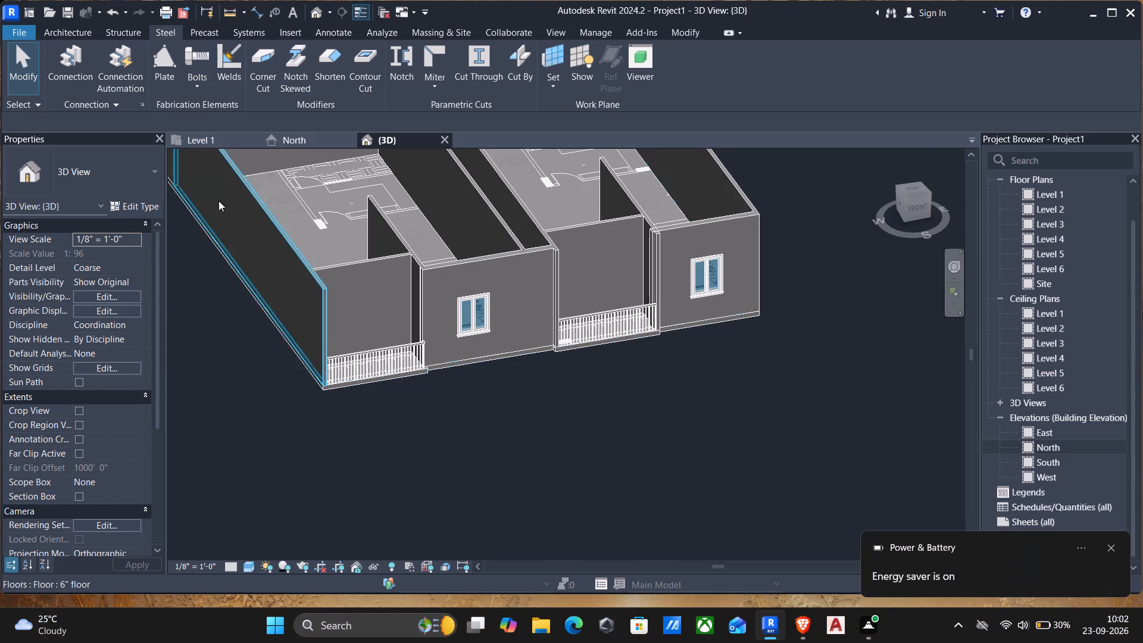
For the Level 1 doors, load the residential Door-Exterior-Single-Entry-Half Arch Glass-Wood_Clad family with its 36" x 84" type.
{"action": "left_click", "coordinate": [215, 142]}
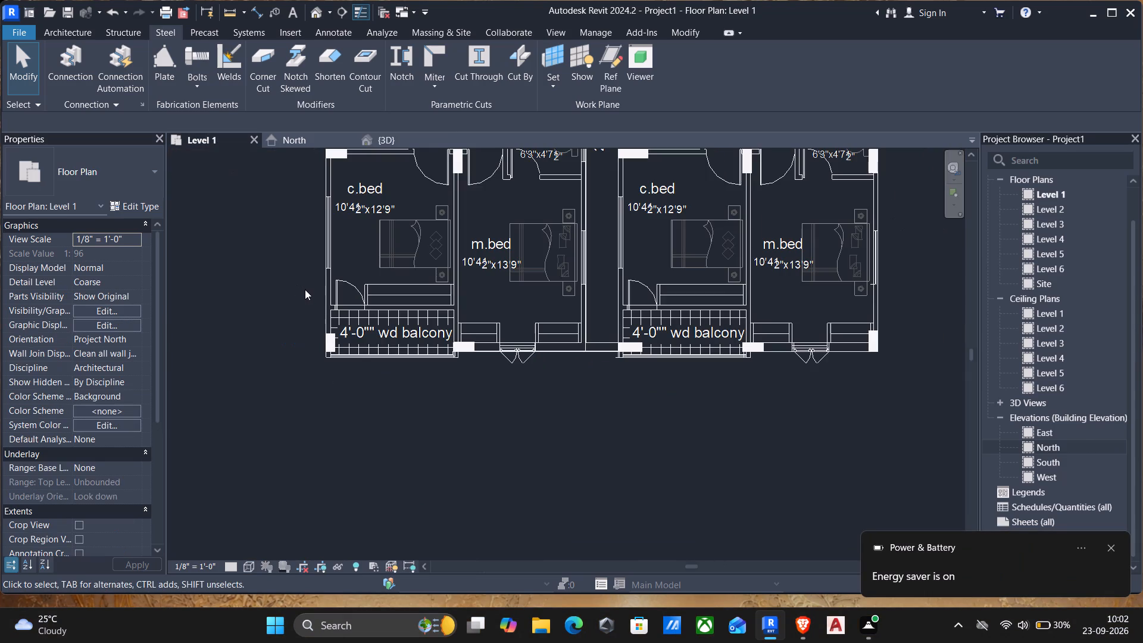
{"action": "type", "text": "dr"}
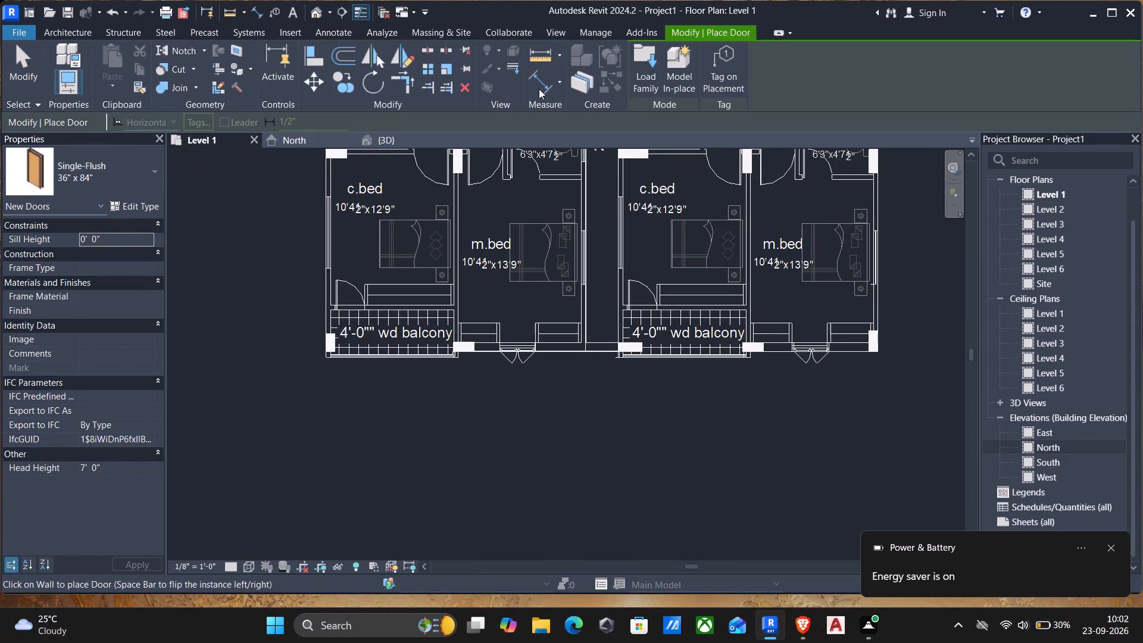
{"action": "left_click", "coordinate": [646, 48]}
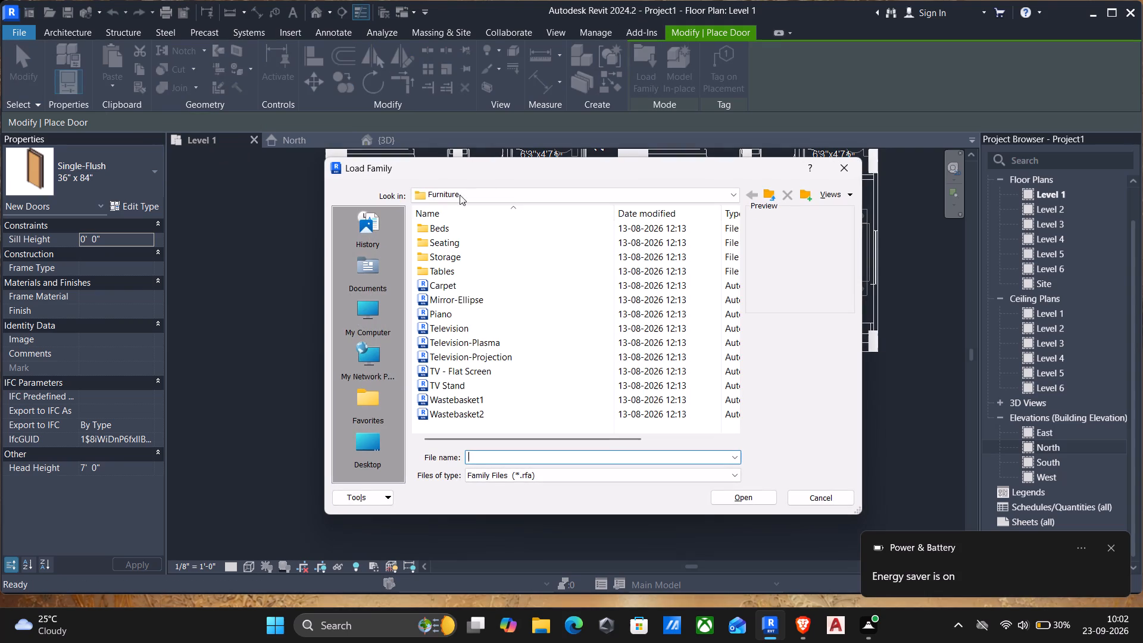
{"action": "left_click", "coordinate": [771, 196]}
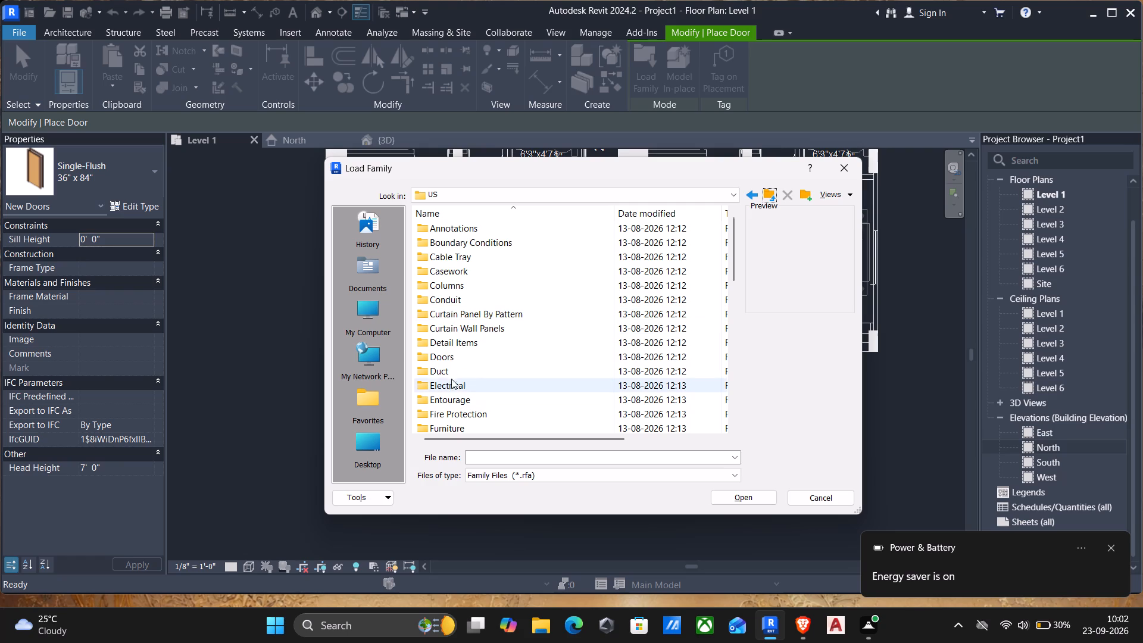
{"action": "double_click", "coordinate": [426, 357]}
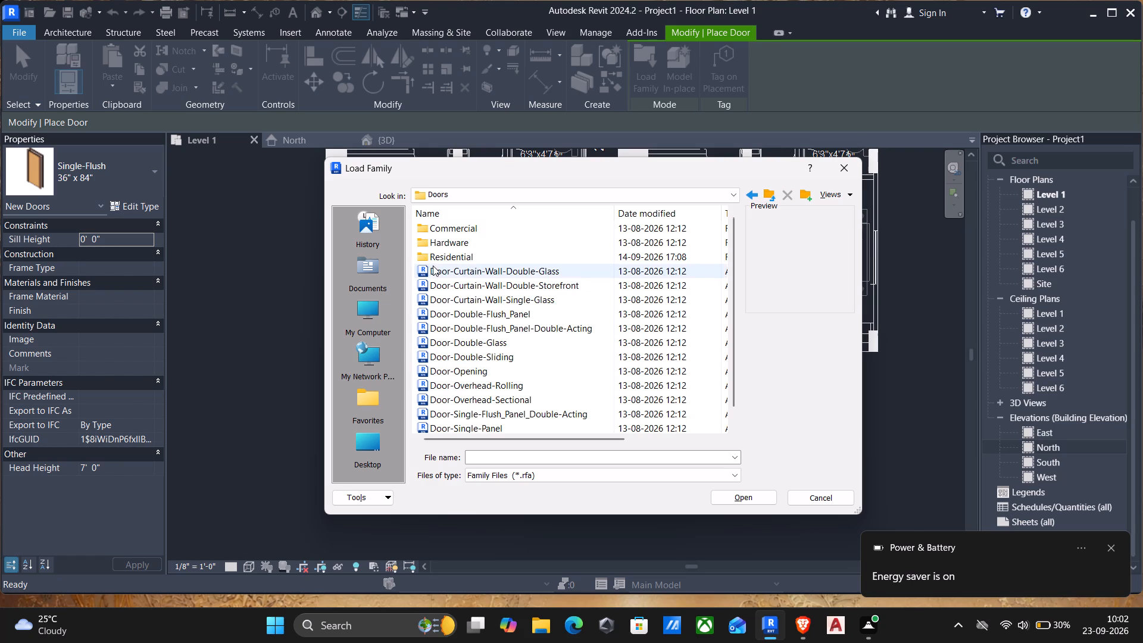
{"action": "scroll", "coordinate": [429, 268], "scroll_direction": "down", "scroll_amount": 1}
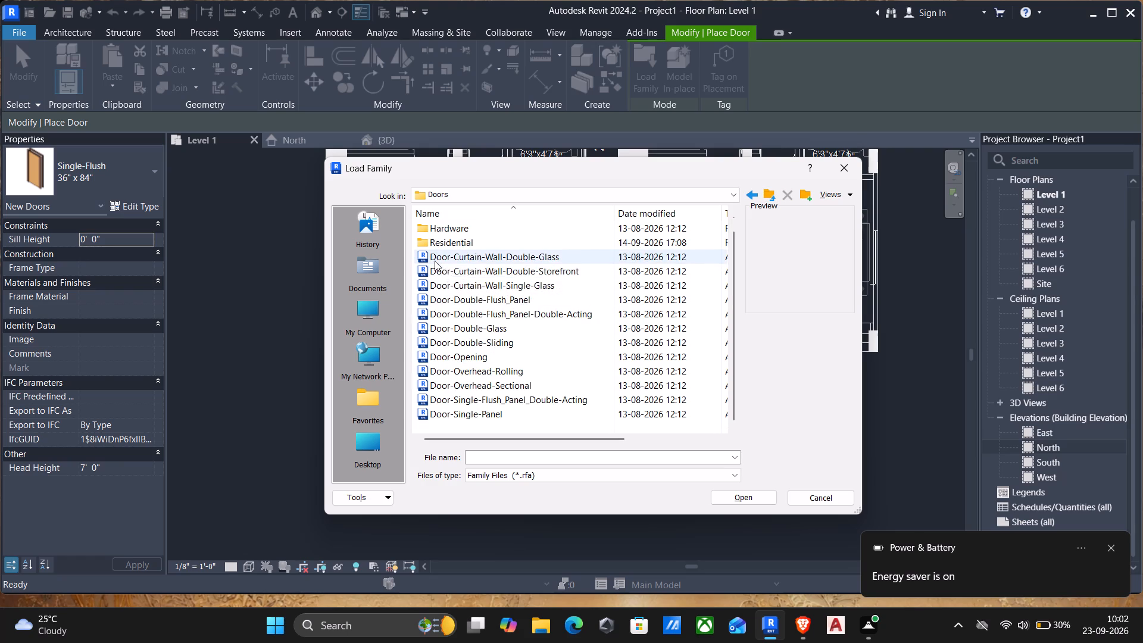
{"action": "double_click", "coordinate": [432, 246]}
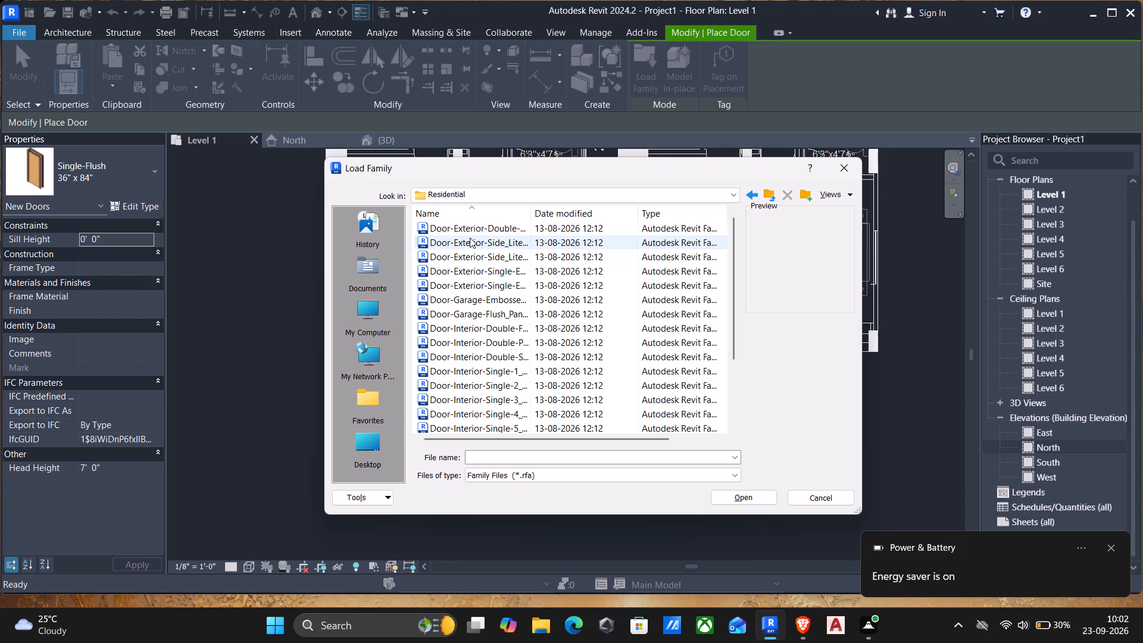
{"action": "left_click", "coordinate": [469, 234]}
{"action": "key", "text": "Down"}
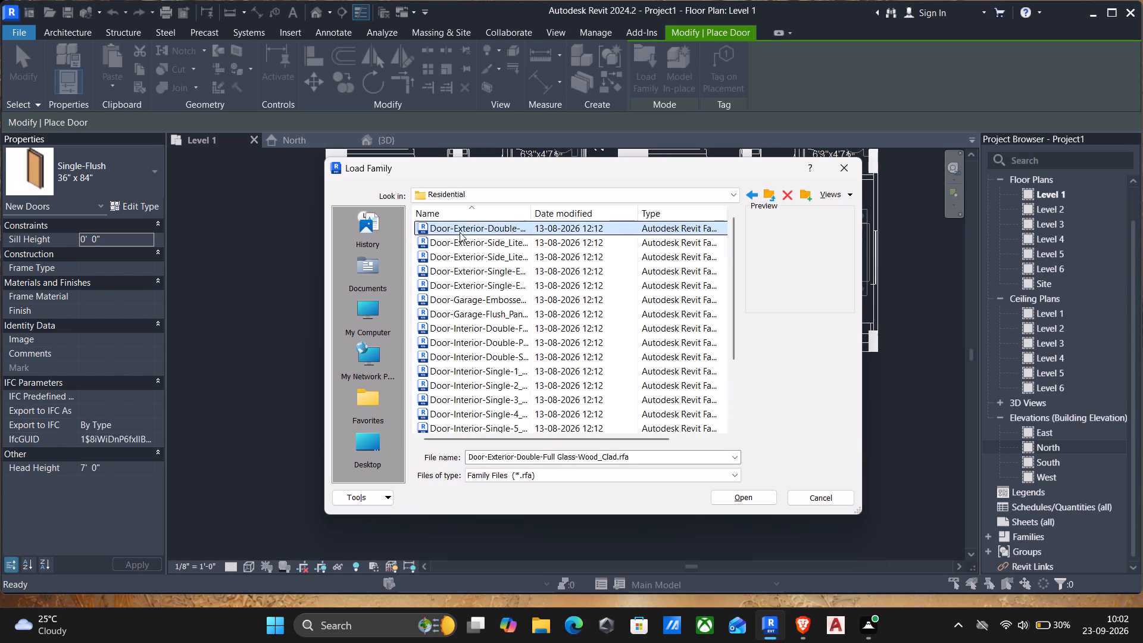
{"action": "key", "text": "Down"}
{"action": "key", "text": "Down"}
{"action": "key", "text": "Down"}
{"action": "key", "text": "Up"}
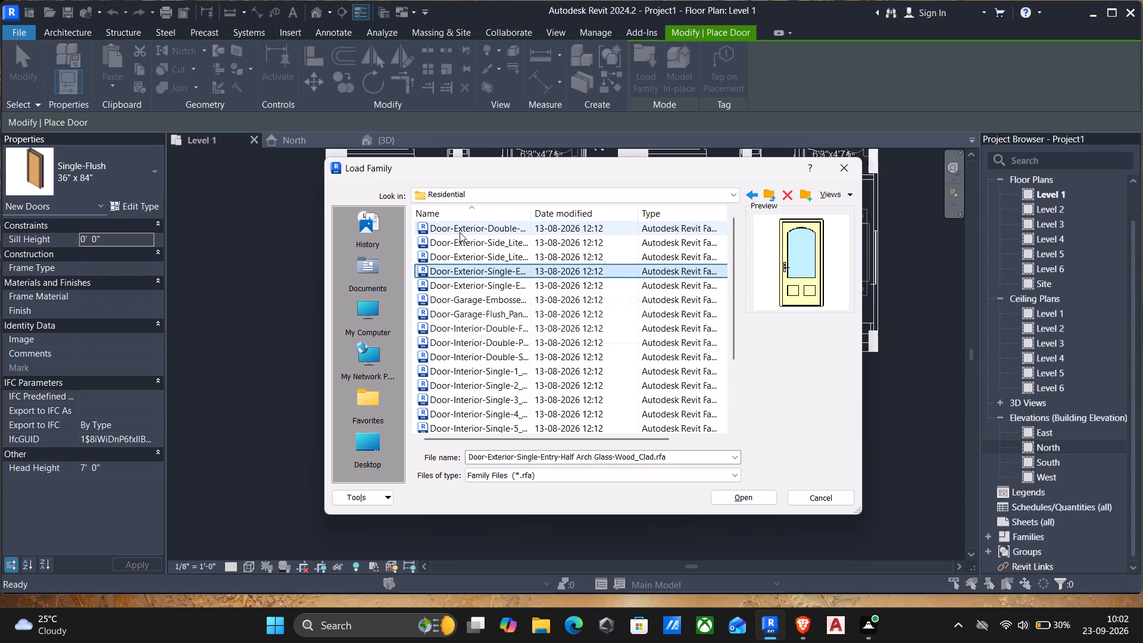
{"action": "left_click", "coordinate": [724, 492]}
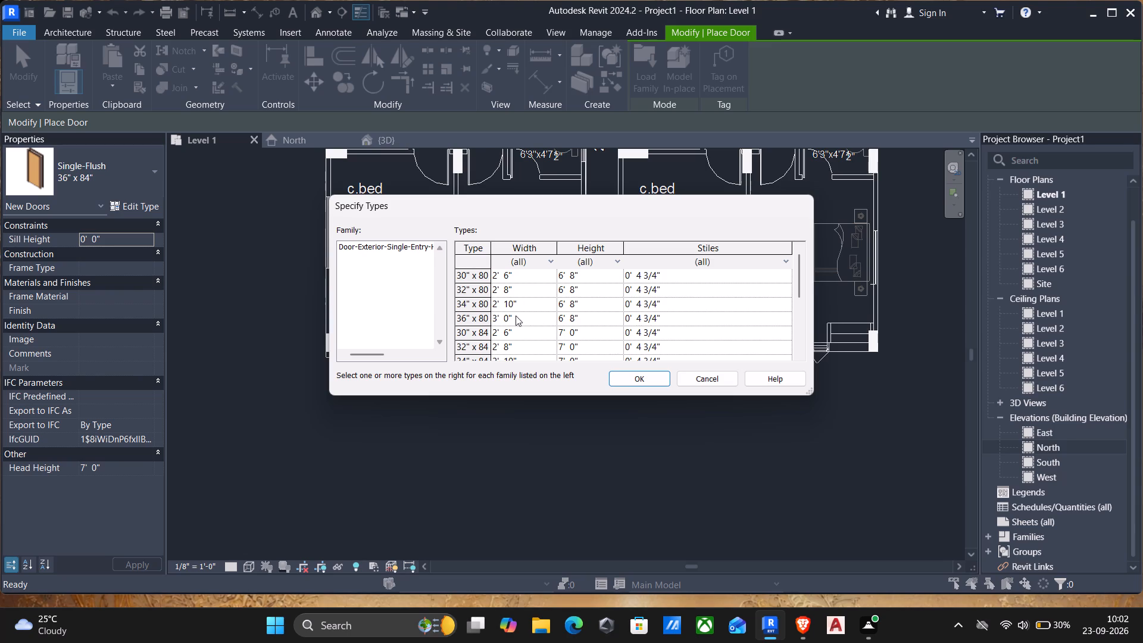
{"action": "scroll", "coordinate": [544, 319], "scroll_direction": "down", "scroll_amount": 3}
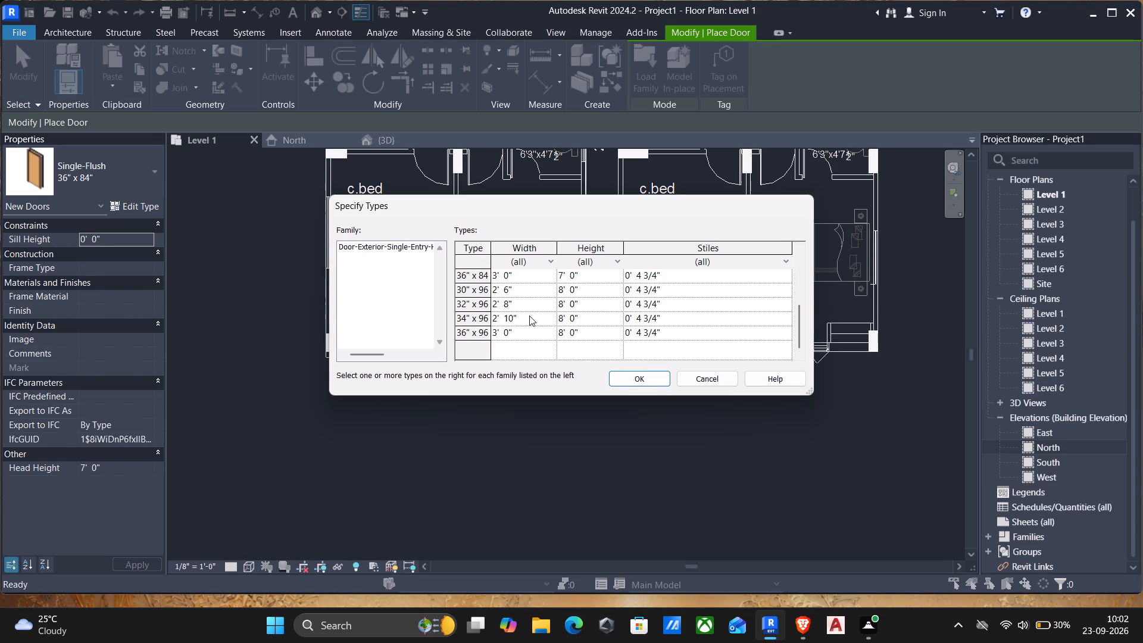
{"action": "left_click", "coordinate": [567, 277]}
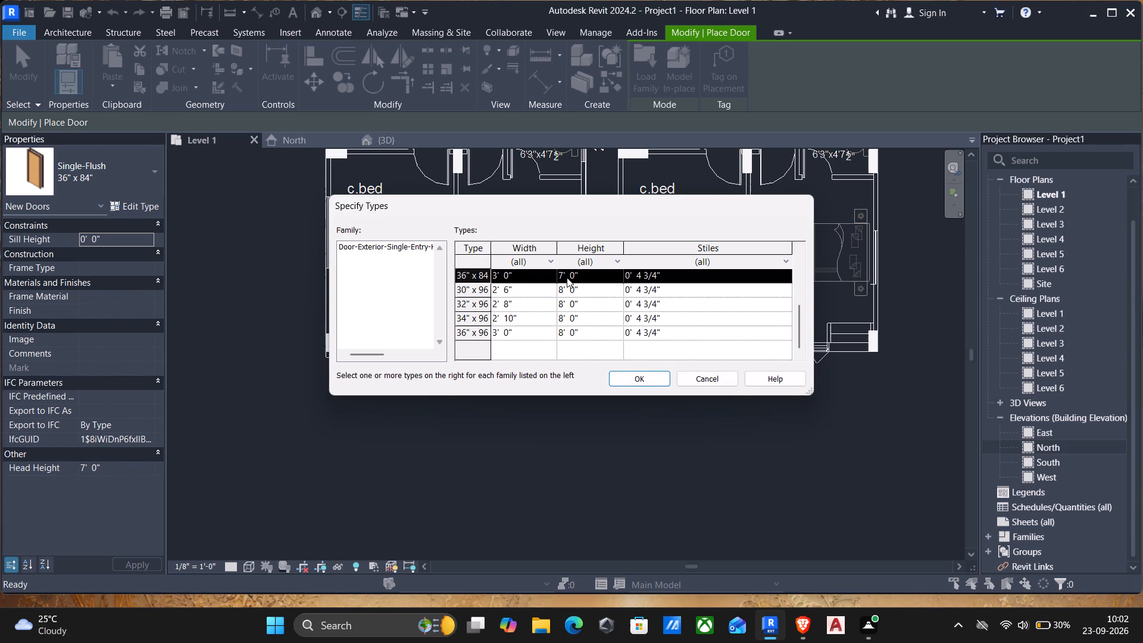
{"action": "left_click", "coordinate": [646, 379]}
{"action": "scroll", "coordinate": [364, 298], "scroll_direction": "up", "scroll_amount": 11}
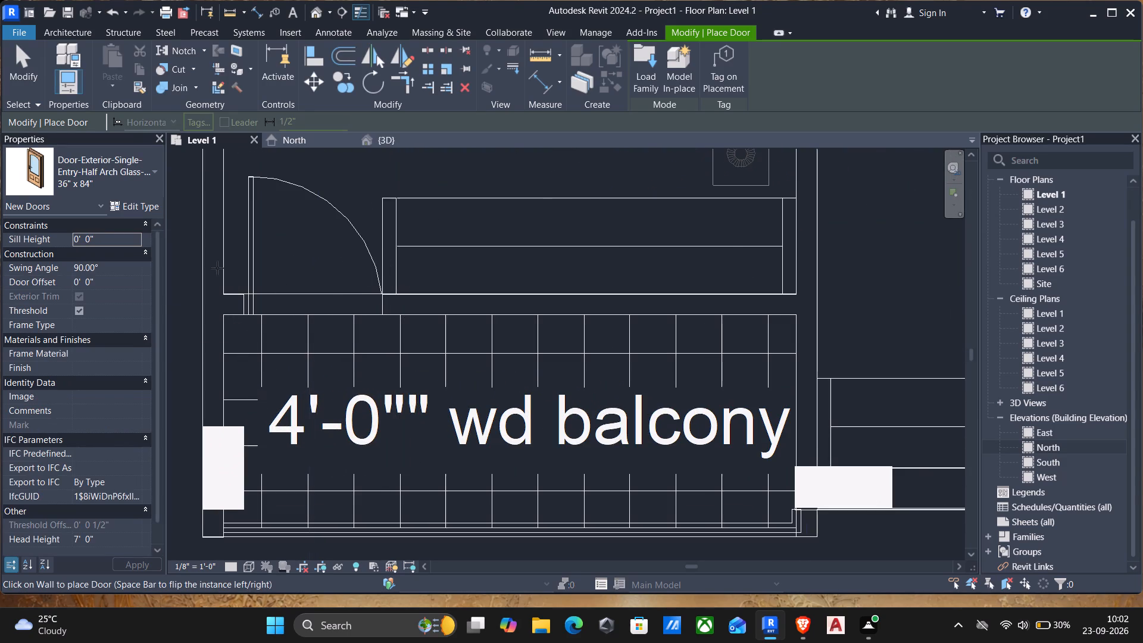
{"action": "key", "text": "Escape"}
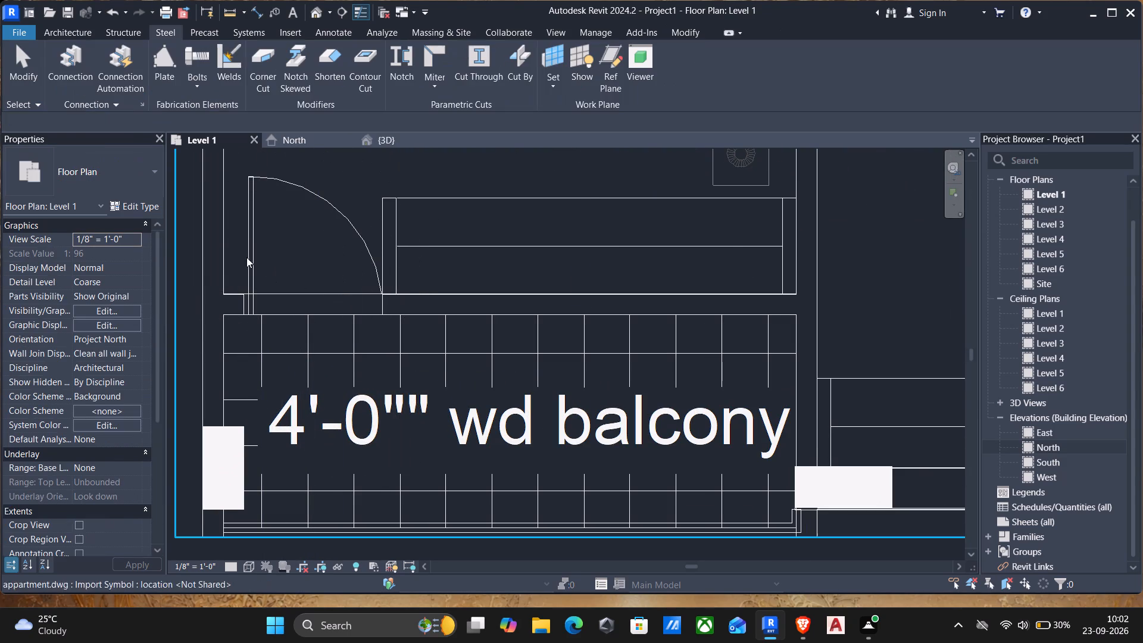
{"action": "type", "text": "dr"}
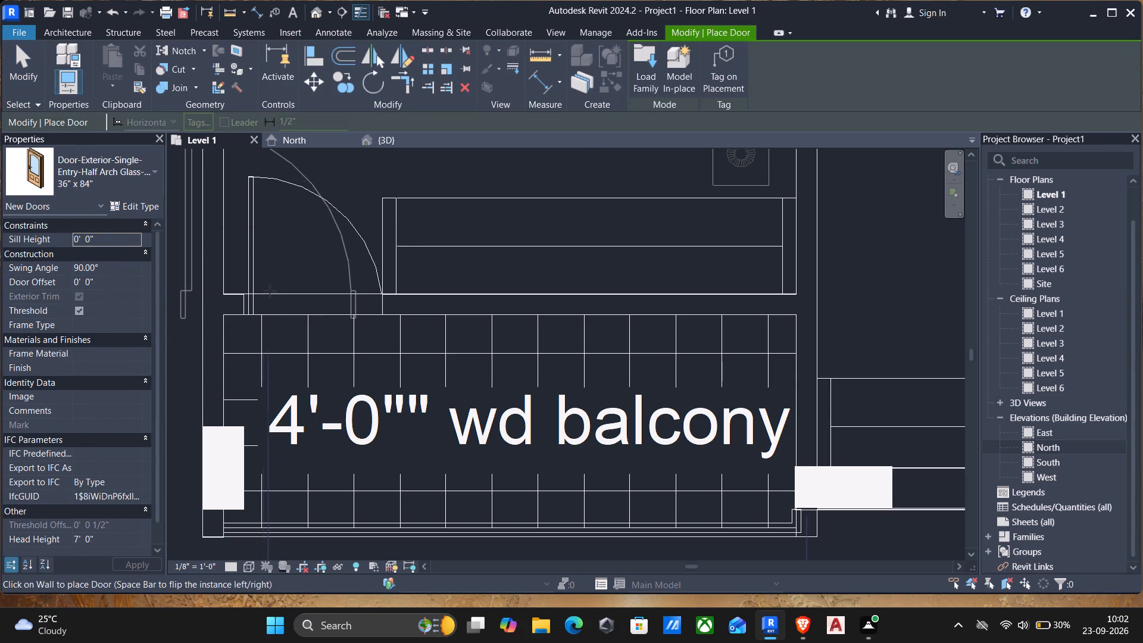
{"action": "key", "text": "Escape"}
Measure the width of the drawn door opening in the 4.5" wall between the c.bed room and the balcony.
{"action": "type", "text": "dd"}
{"action": "scroll", "coordinate": [253, 313], "scroll_direction": "up", "scroll_amount": 4}
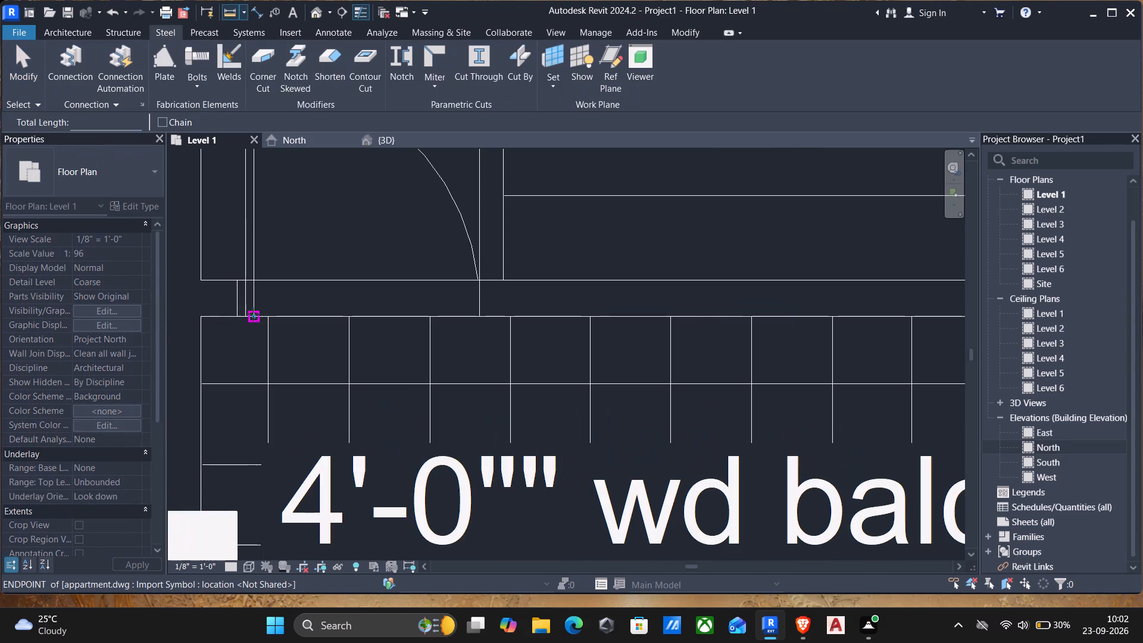
{"action": "scroll", "coordinate": [239, 338], "scroll_direction": "up", "scroll_amount": 3}
{"action": "left_click", "coordinate": [247, 304]}
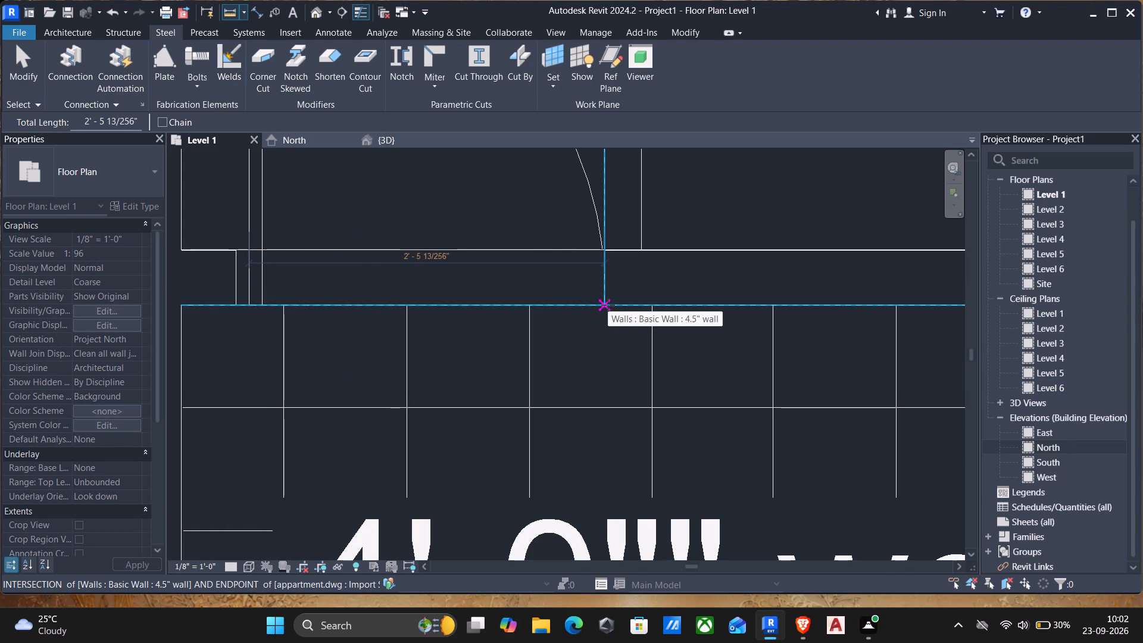
{"action": "key", "text": "Escape"}
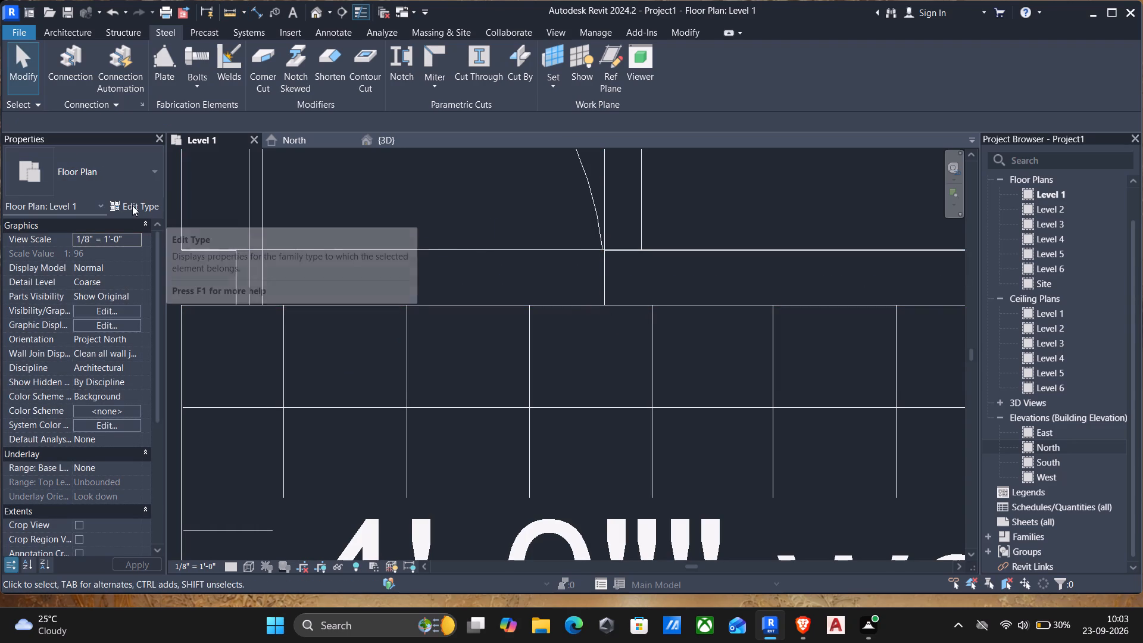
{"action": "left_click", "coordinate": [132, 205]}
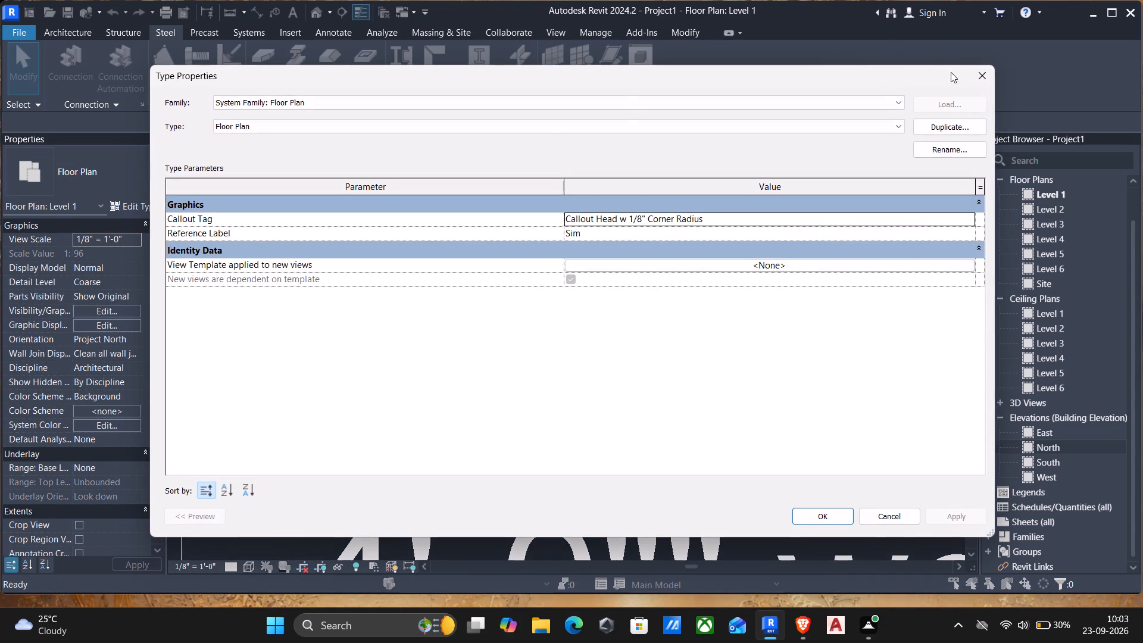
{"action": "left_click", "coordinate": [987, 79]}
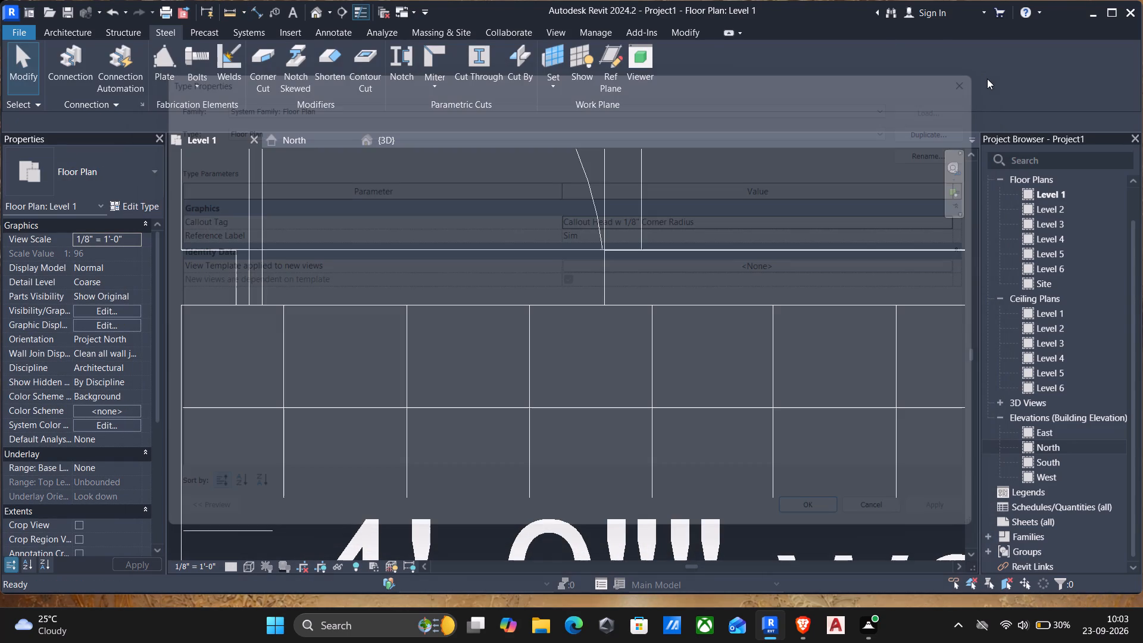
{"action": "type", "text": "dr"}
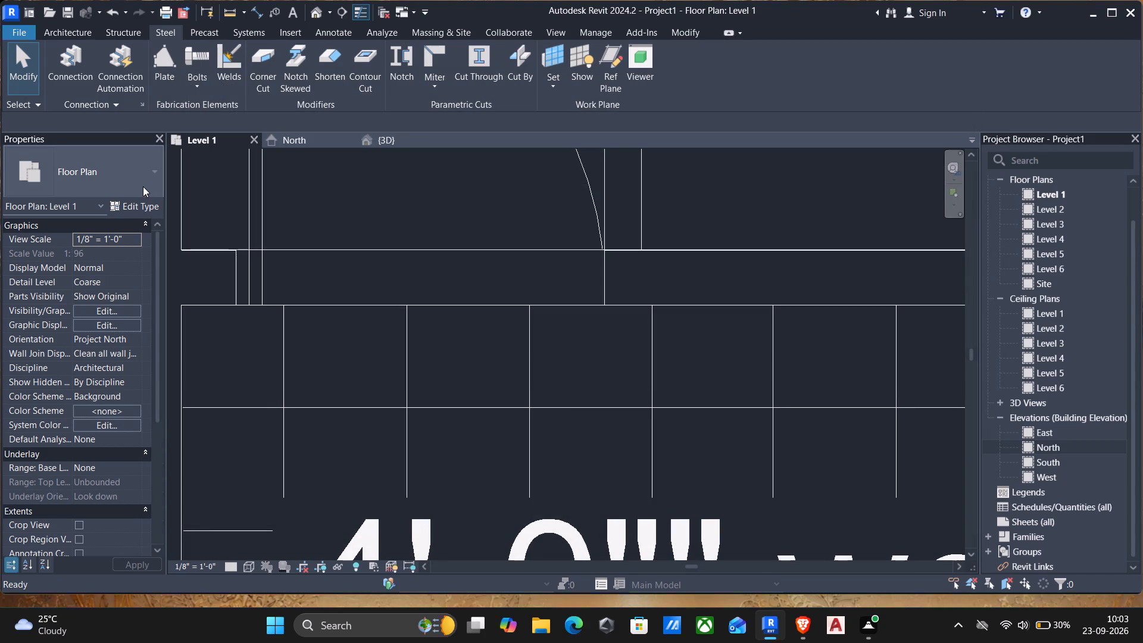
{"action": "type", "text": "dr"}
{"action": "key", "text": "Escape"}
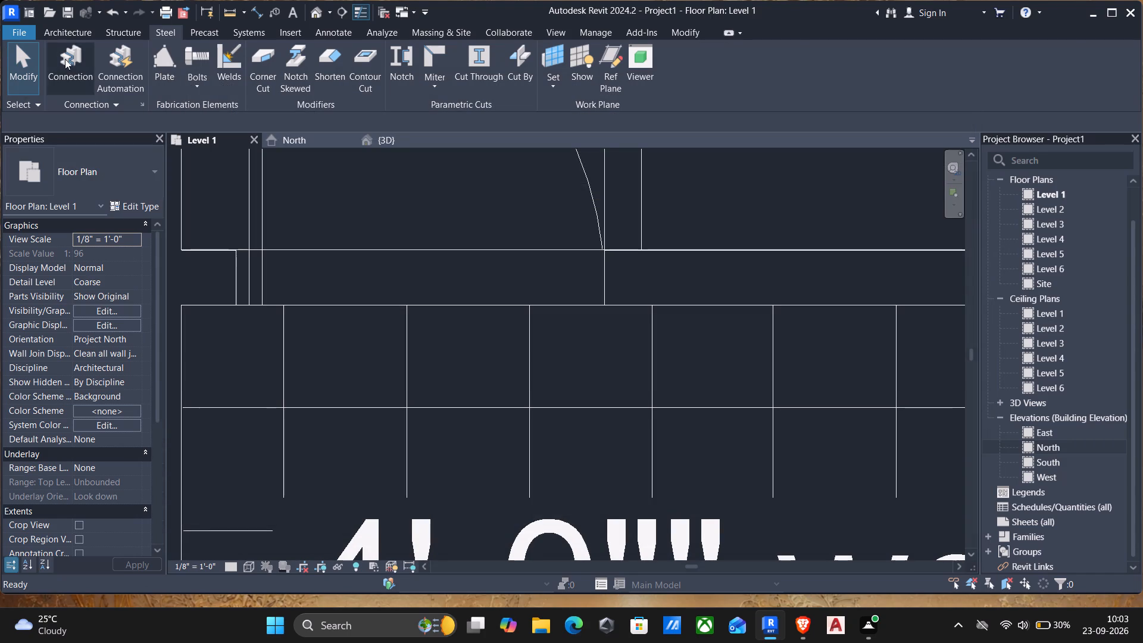
Set the Width of the 36" x 84" Half Arch Glass-Wood_Clad door type to 2' 5".
{"action": "left_click", "coordinate": [60, 34]}
{"action": "type", "text": "dr"}
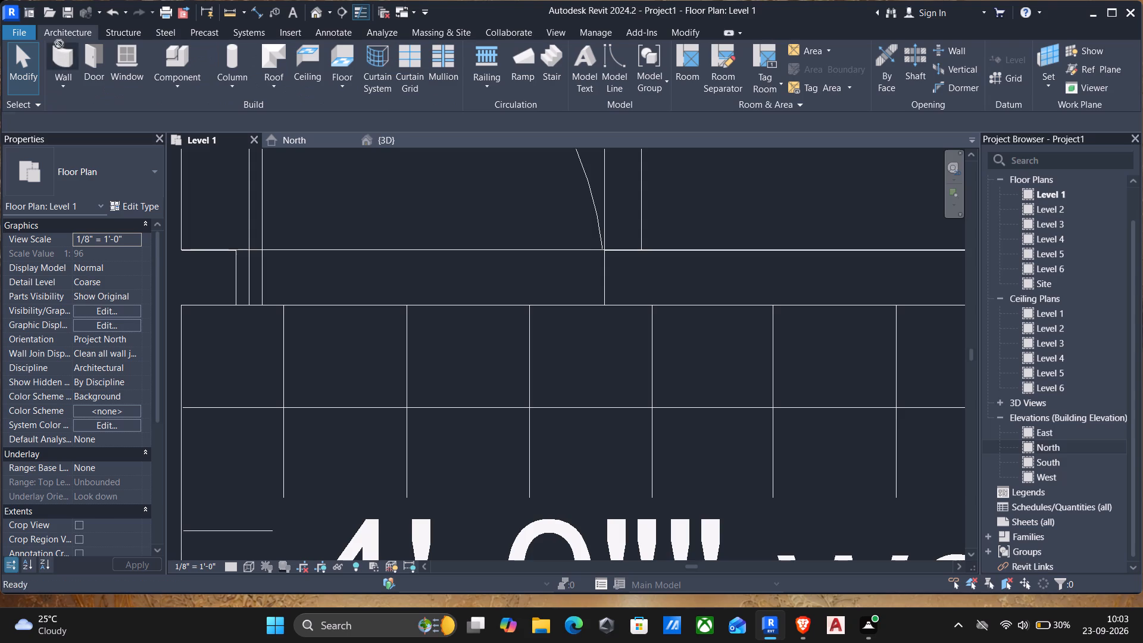
{"action": "left_click", "coordinate": [138, 205]}
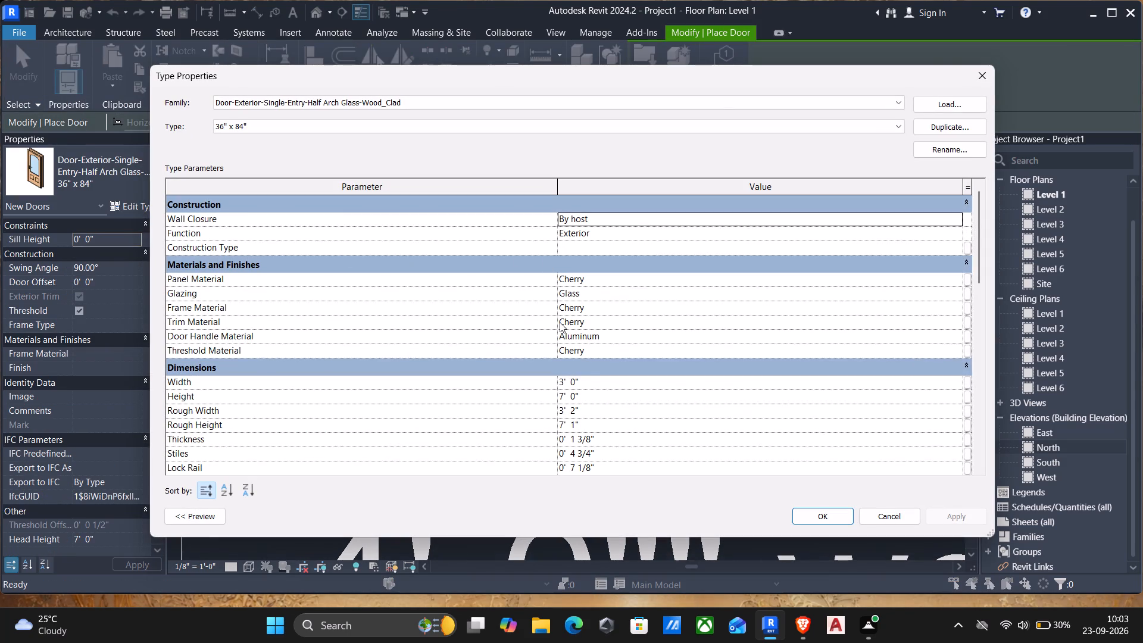
{"action": "left_click", "coordinate": [593, 378]}
{"action": "type", "text": "2'5\""}
{"action": "key", "text": "Return"}
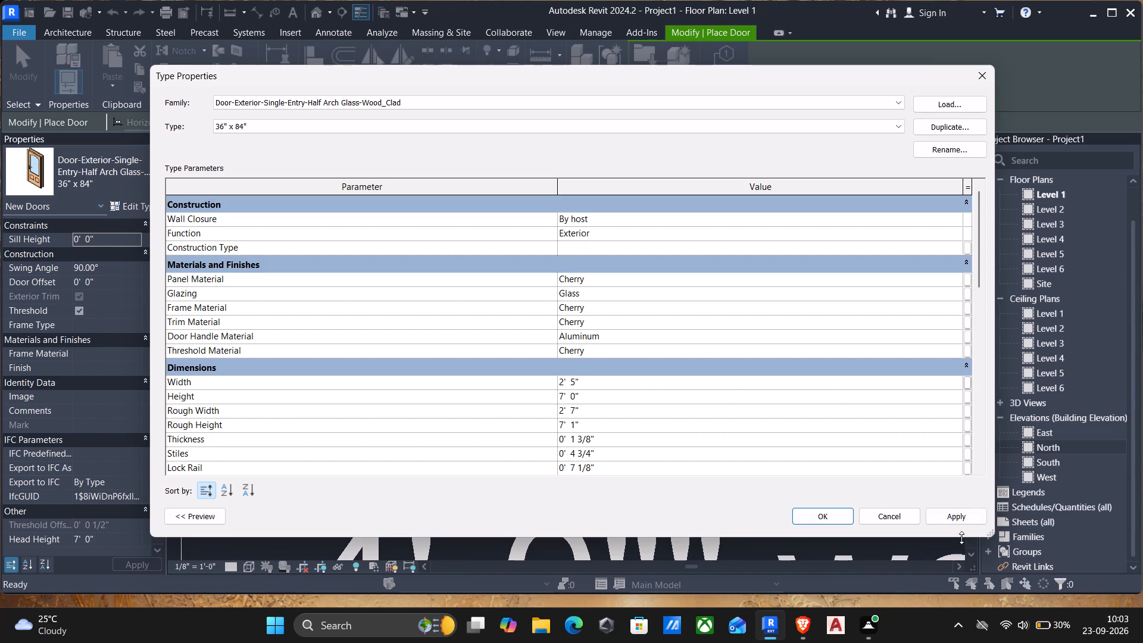
{"action": "left_click", "coordinate": [962, 520]}
{"action": "left_click", "coordinate": [823, 514]}
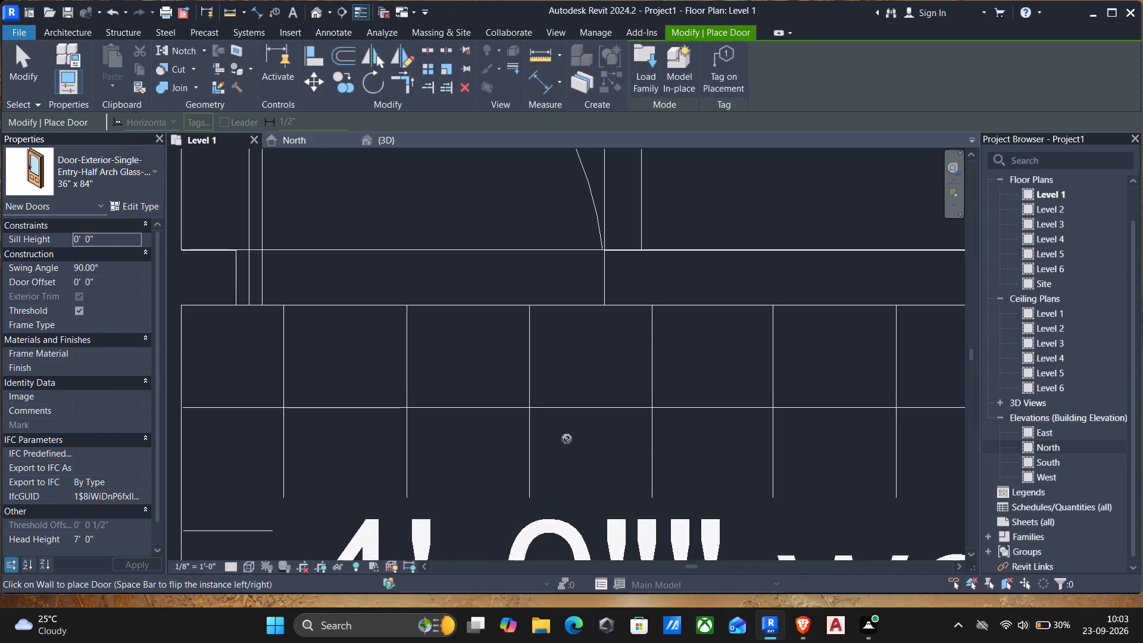
Place the half arch glass door in the first c.bed's drawn balcony opening, centred about 1' 10" from the outer side wall.
{"action": "scroll", "coordinate": [421, 260], "scroll_direction": "down", "scroll_amount": 2}
{"action": "middle_click_drag", "start_coordinate": [421, 260], "coordinate": [411, 368]}
{"action": "scroll", "coordinate": [411, 368], "scroll_direction": "up", "scroll_amount": 1}
{"action": "scroll", "coordinate": [409, 361], "scroll_direction": "down", "scroll_amount": 3}
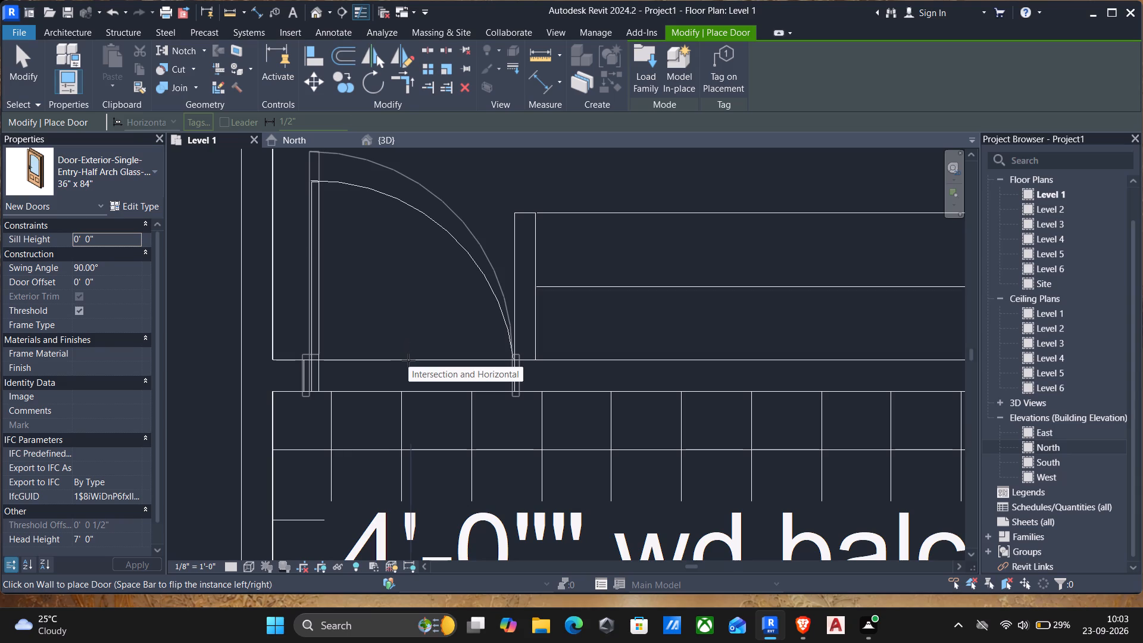
{"action": "left_click", "coordinate": [408, 360]}
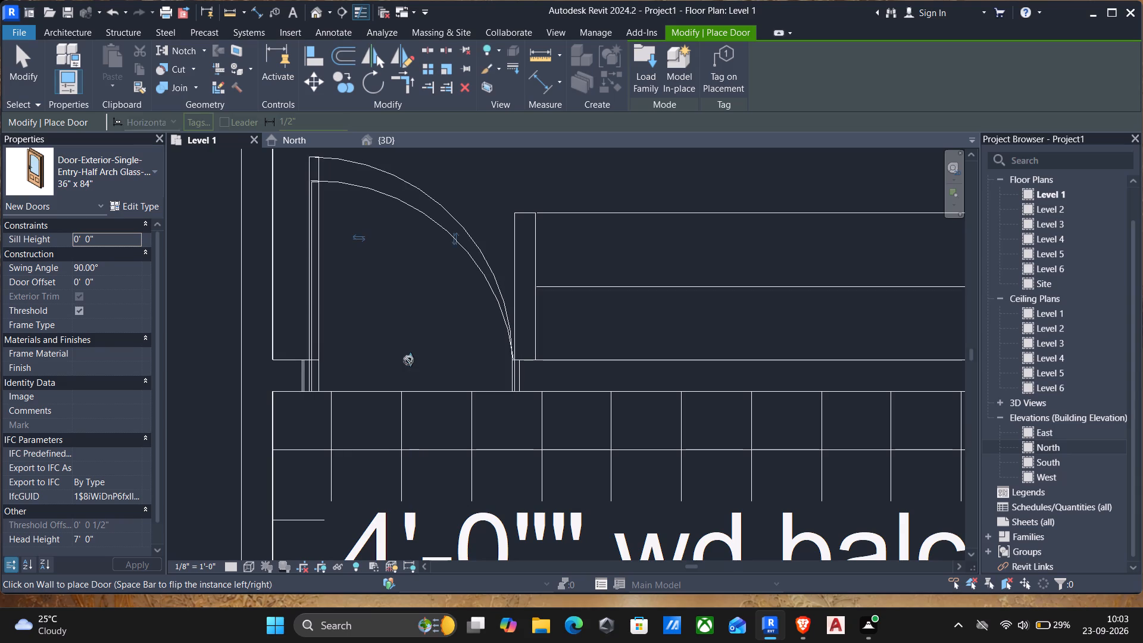
{"action": "scroll", "coordinate": [408, 361], "scroll_direction": "down", "scroll_amount": 4}
{"action": "middle_click_drag", "start_coordinate": [446, 400], "coordinate": [378, 291]}
{"action": "scroll", "coordinate": [398, 291], "scroll_direction": "down", "scroll_amount": 1}
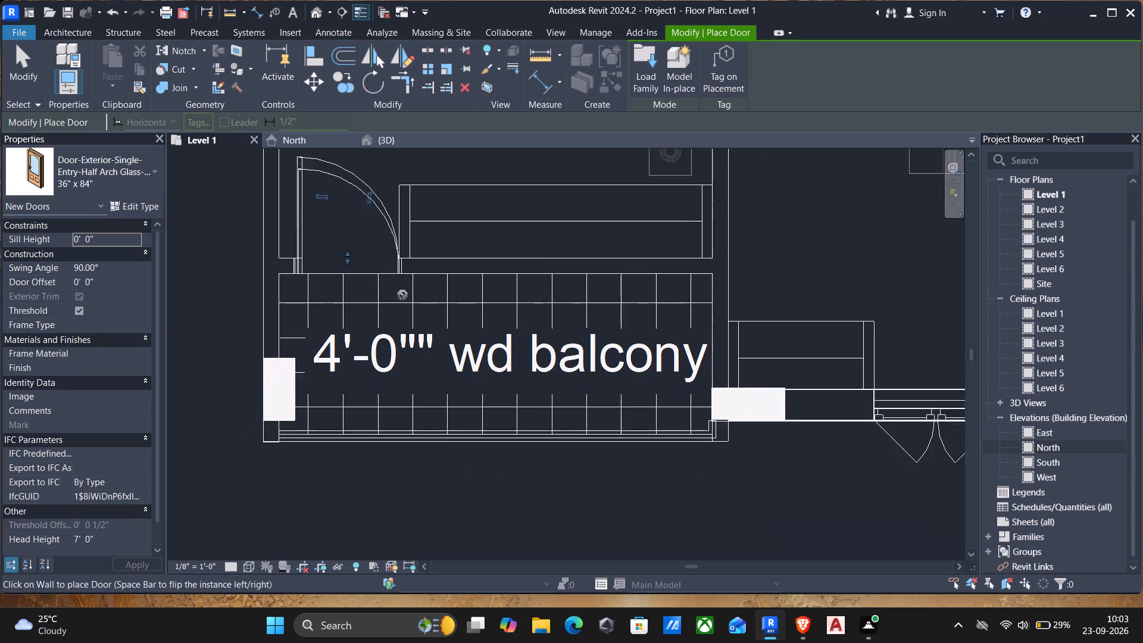
{"action": "scroll", "coordinate": [402, 295], "scroll_direction": "down", "scroll_amount": 1}
{"action": "middle_click_drag", "start_coordinate": [447, 307], "coordinate": [242, 321]}
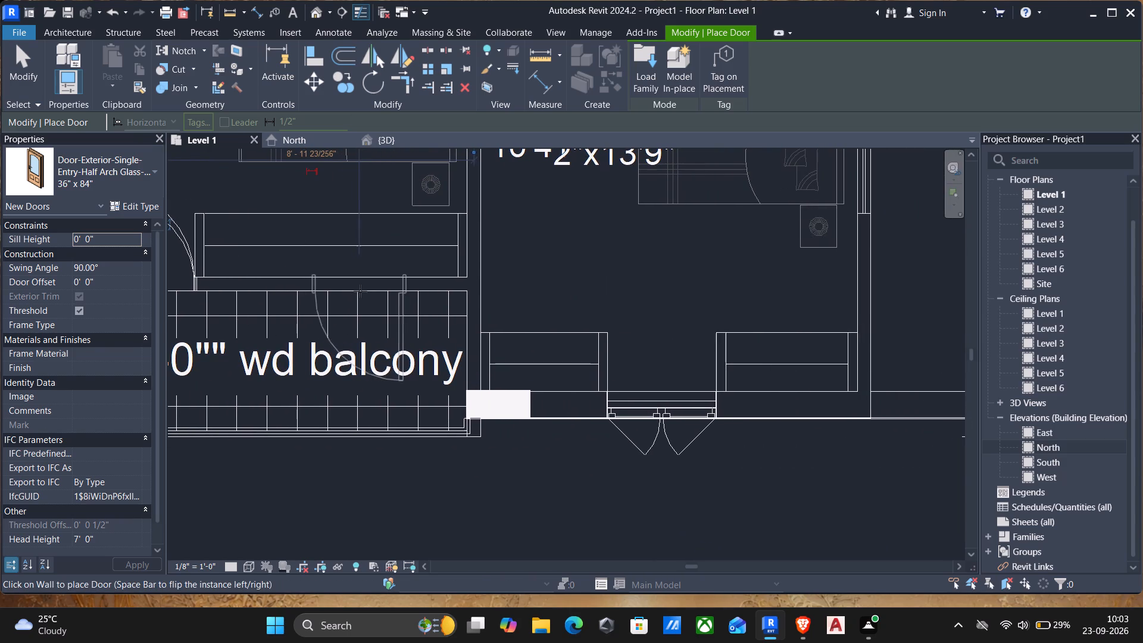
{"action": "middle_click_drag", "start_coordinate": [360, 291], "coordinate": [380, 402]}
{"action": "scroll", "coordinate": [410, 393], "scroll_direction": "down", "scroll_amount": 3}
{"action": "middle_click_drag", "start_coordinate": [487, 308], "coordinate": [580, 439]}
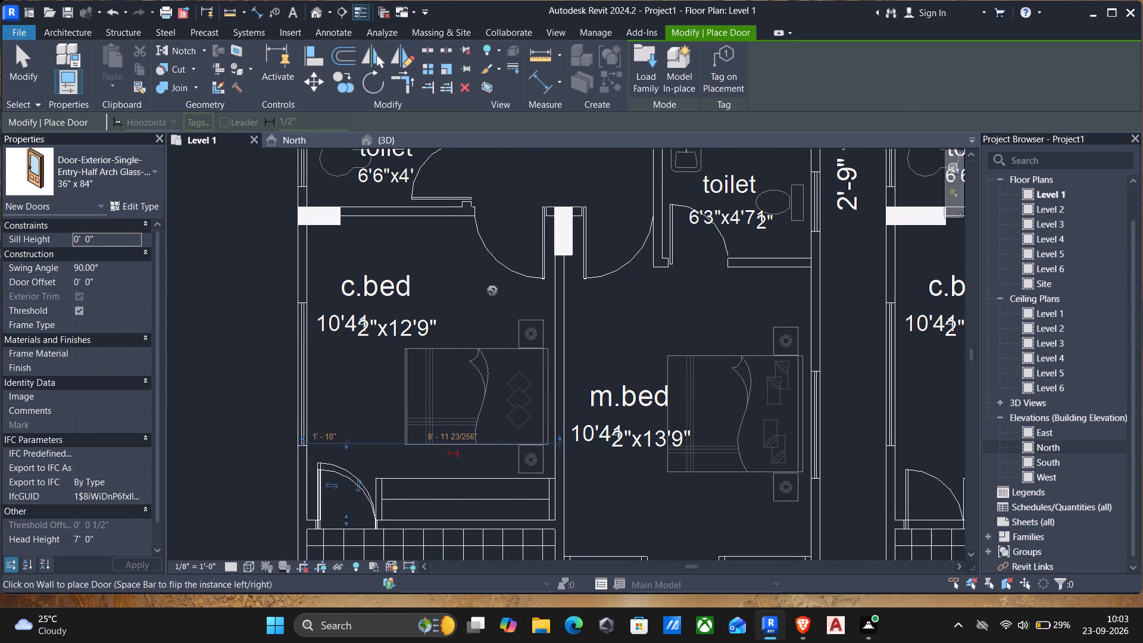
{"action": "scroll", "coordinate": [488, 295], "scroll_direction": "down", "scroll_amount": 2}
{"action": "key", "text": "Escape"}
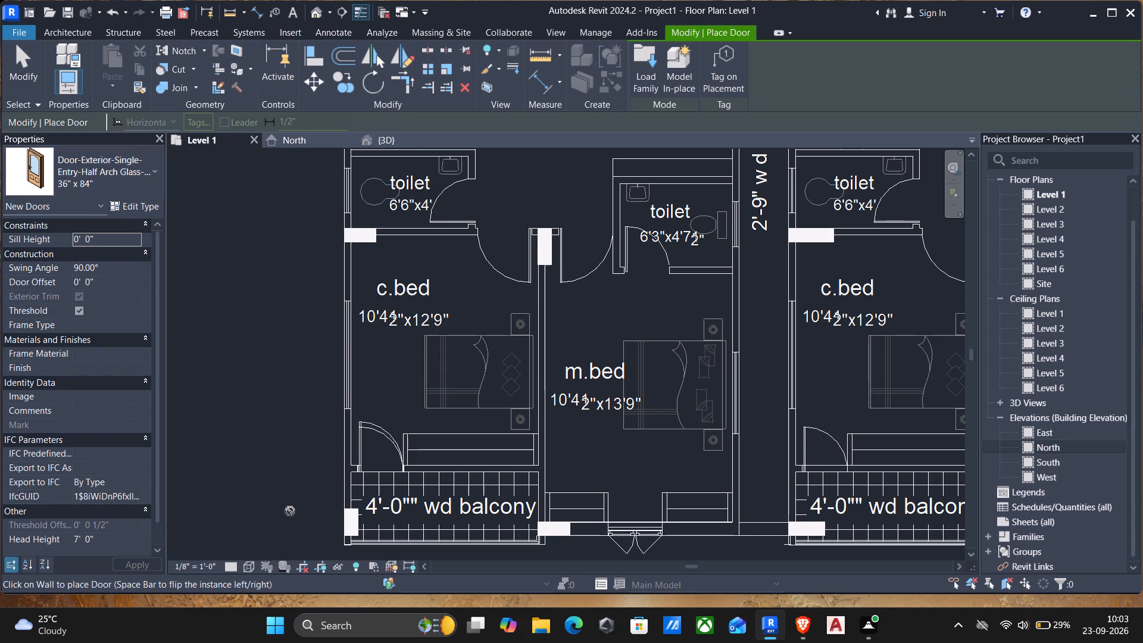
{"action": "key", "text": "Escape"}
Set the visual style of the Level 1 floor plan to Shaded.
{"action": "left_click", "coordinate": [246, 569]}
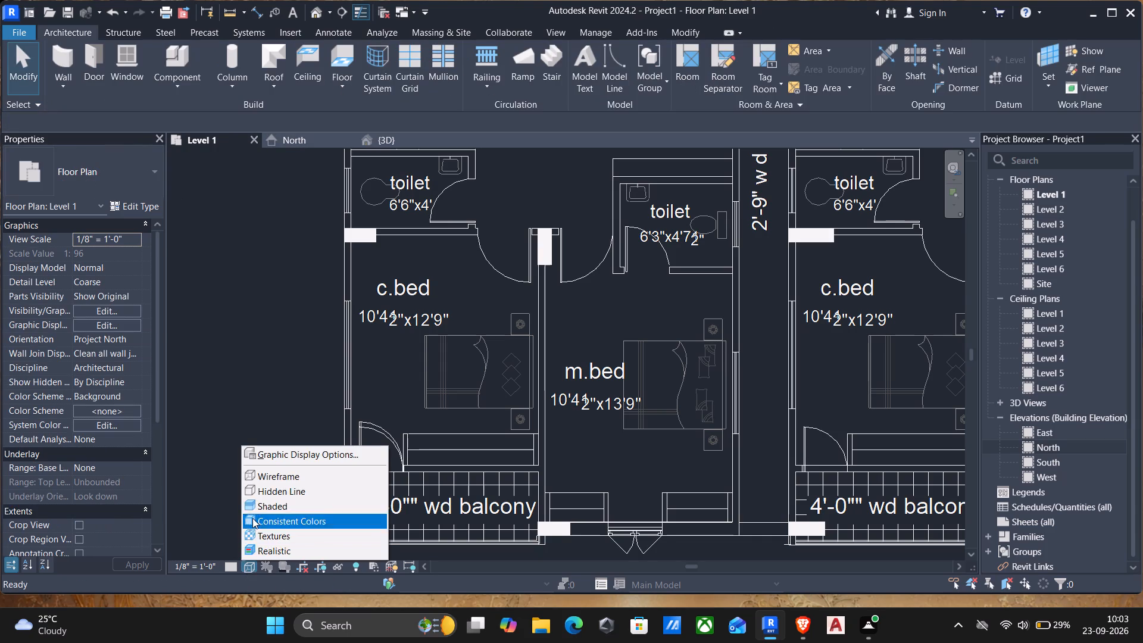
{"action": "left_click", "coordinate": [251, 508]}
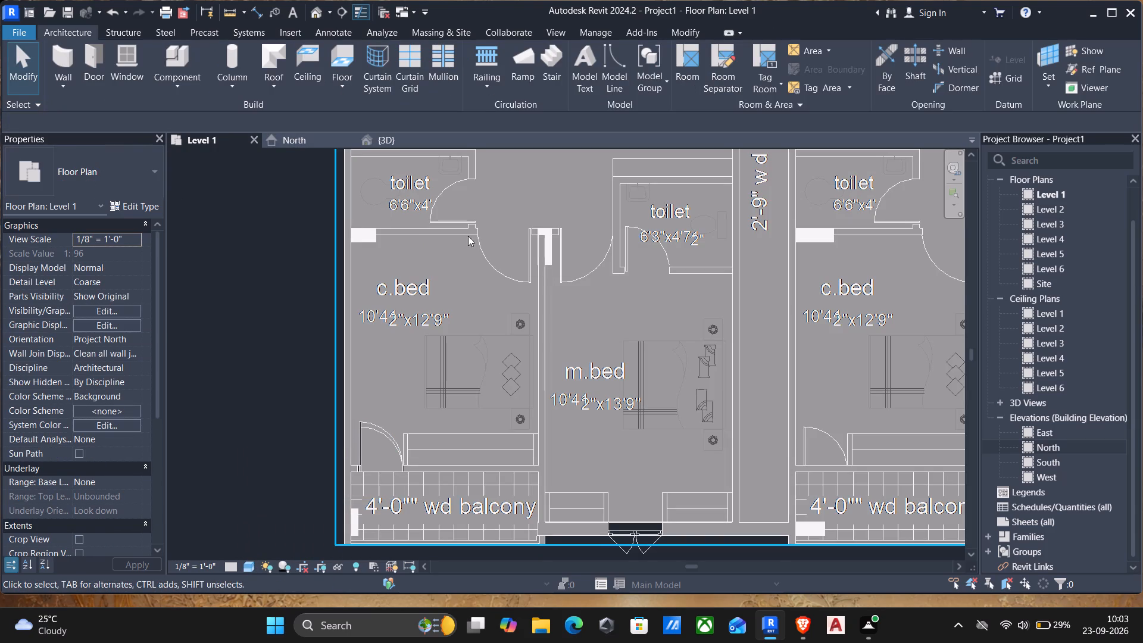
Examine the placed balcony door and the front facade in the 3D view, comparing them with the Level 1 plan.
{"action": "scroll", "coordinate": [457, 237], "scroll_direction": "down", "scroll_amount": 2}
{"action": "middle_click_drag", "start_coordinate": [616, 361], "coordinate": [439, 336]}
{"action": "middle_click_drag", "start_coordinate": [435, 289], "coordinate": [554, 315]}
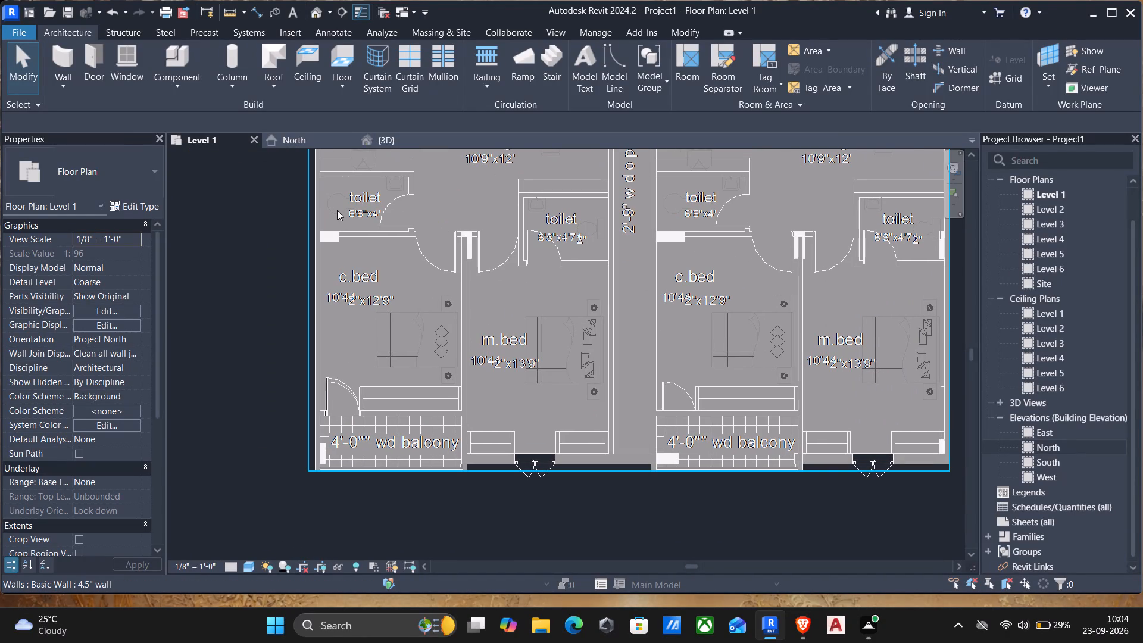
{"action": "left_click", "coordinate": [380, 139]}
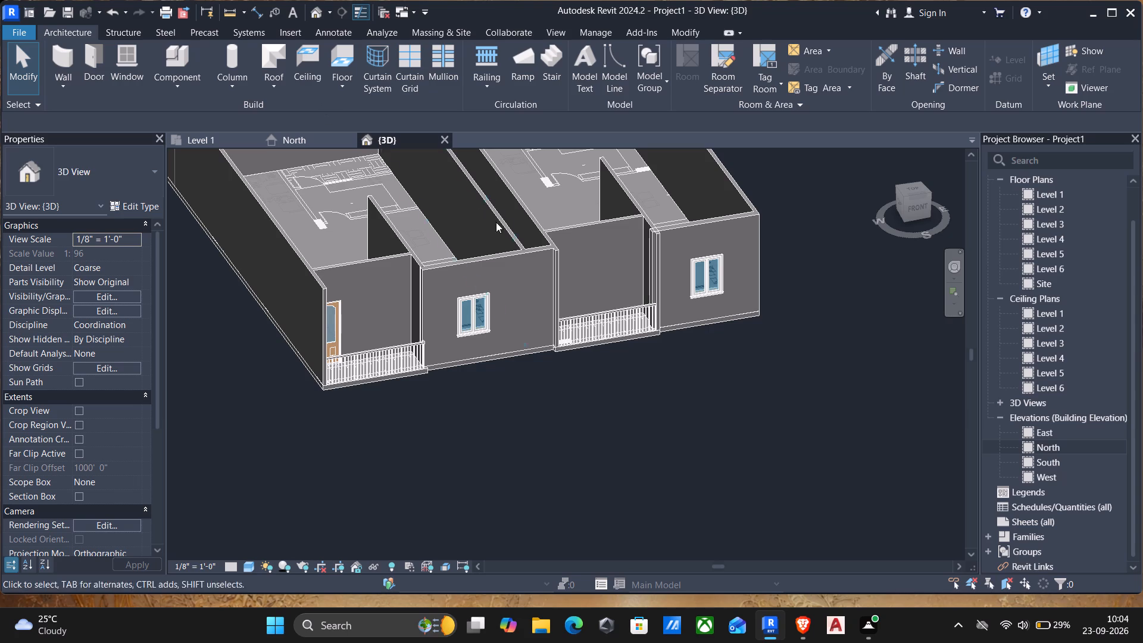
{"action": "middle_click_drag", "start_coordinate": [469, 276], "coordinate": [495, 302]}
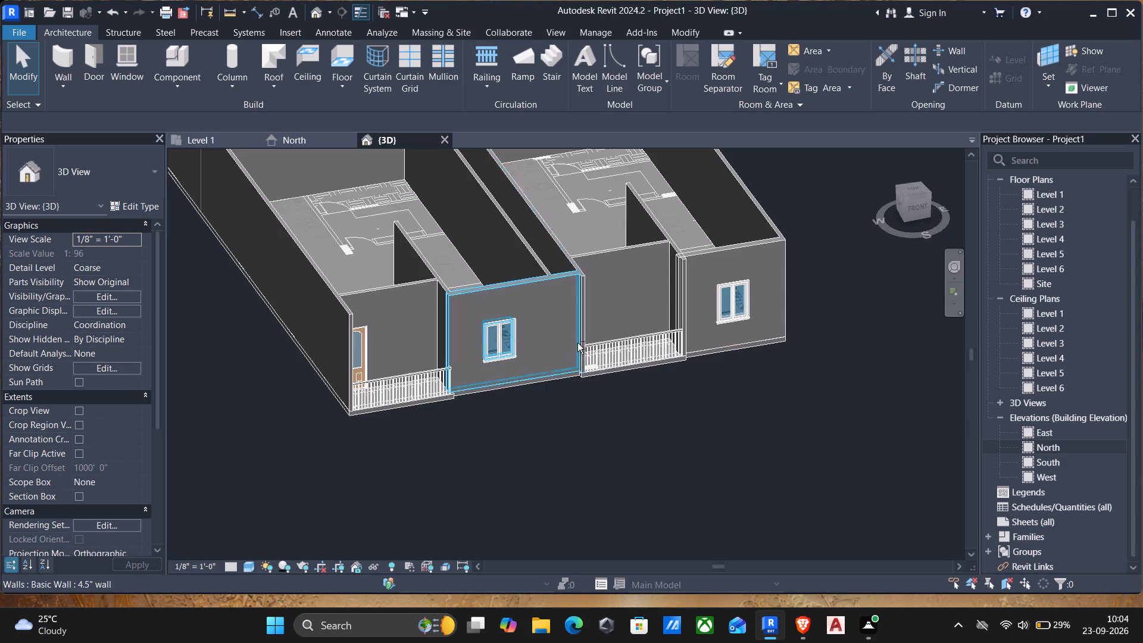
{"action": "middle_click_drag", "start_coordinate": [577, 343], "coordinate": [567, 341], "text": "shift"}
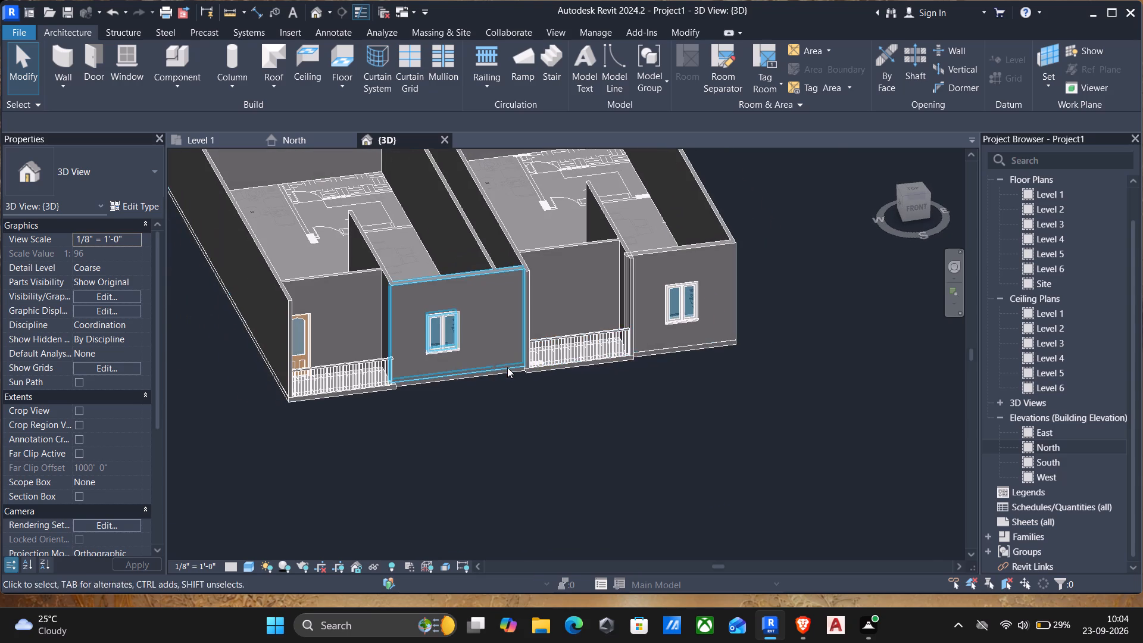
{"action": "scroll", "coordinate": [509, 368], "scroll_direction": "up", "scroll_amount": 3}
{"action": "middle_click_drag", "start_coordinate": [519, 416], "coordinate": [645, 412]}
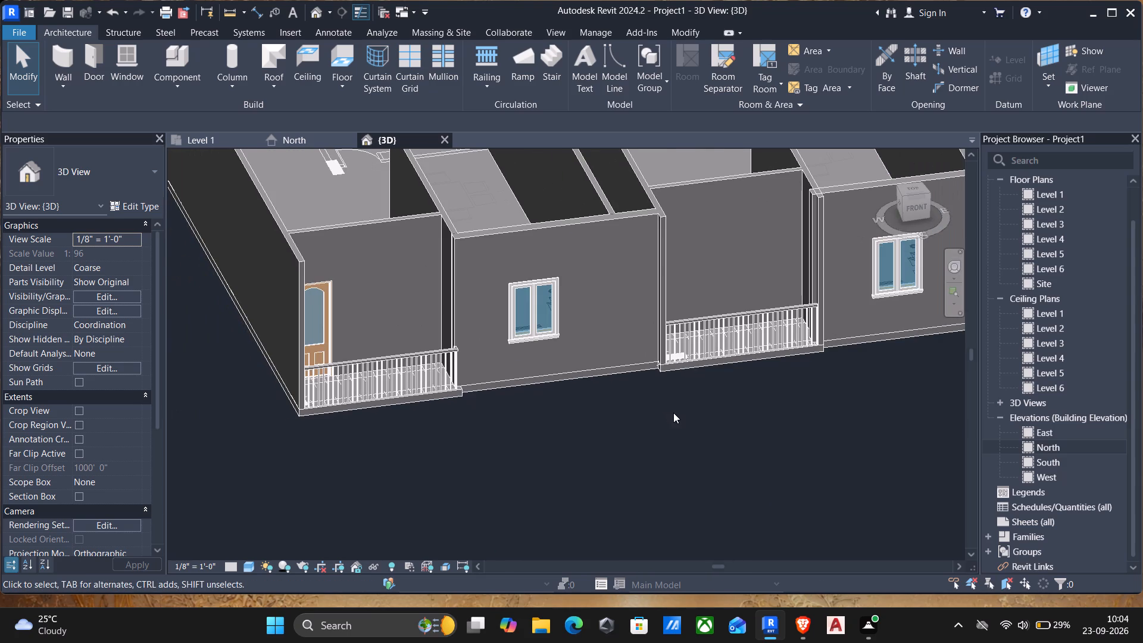
{"action": "scroll", "coordinate": [673, 413], "scroll_direction": "down", "scroll_amount": 1}
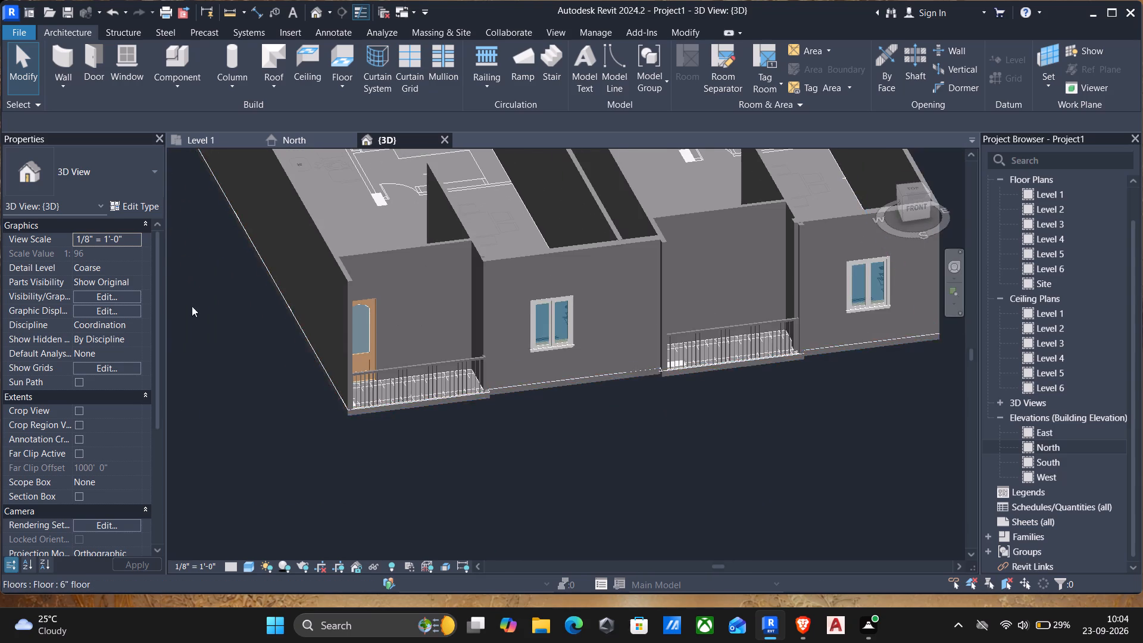
{"action": "left_click", "coordinate": [226, 143]}
{"action": "scroll", "coordinate": [316, 259], "scroll_direction": "down", "scroll_amount": 2}
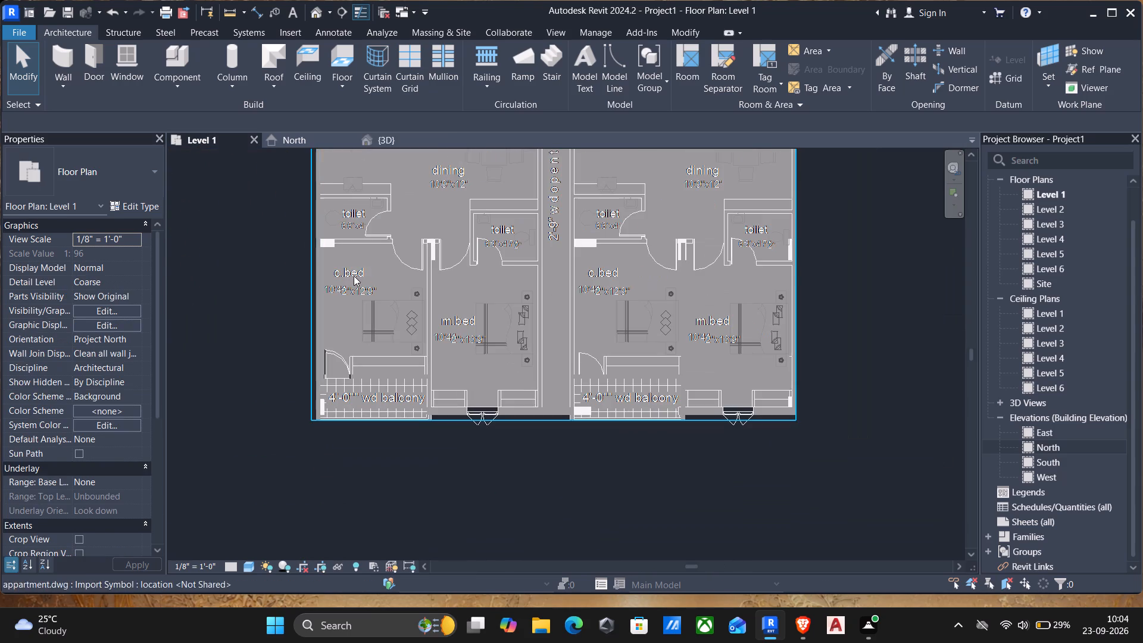
{"action": "middle_click_drag", "start_coordinate": [369, 277], "coordinate": [355, 285]}
{"action": "scroll", "coordinate": [501, 426], "scroll_direction": "up", "scroll_amount": 2}
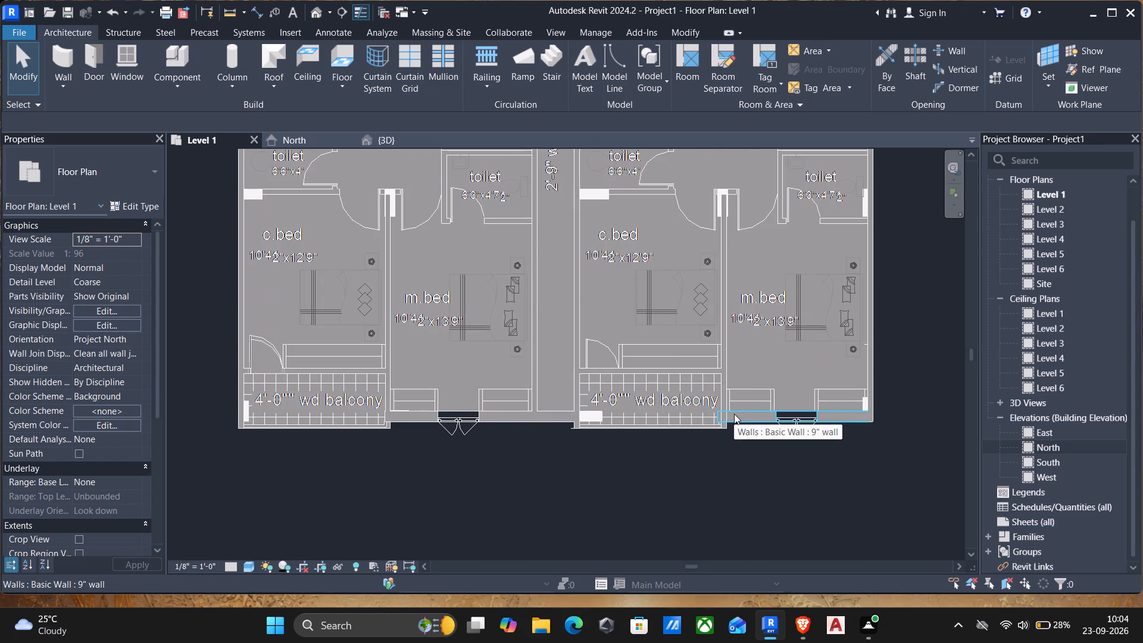
{"action": "scroll", "coordinate": [735, 414], "scroll_direction": "down", "scroll_amount": 2}
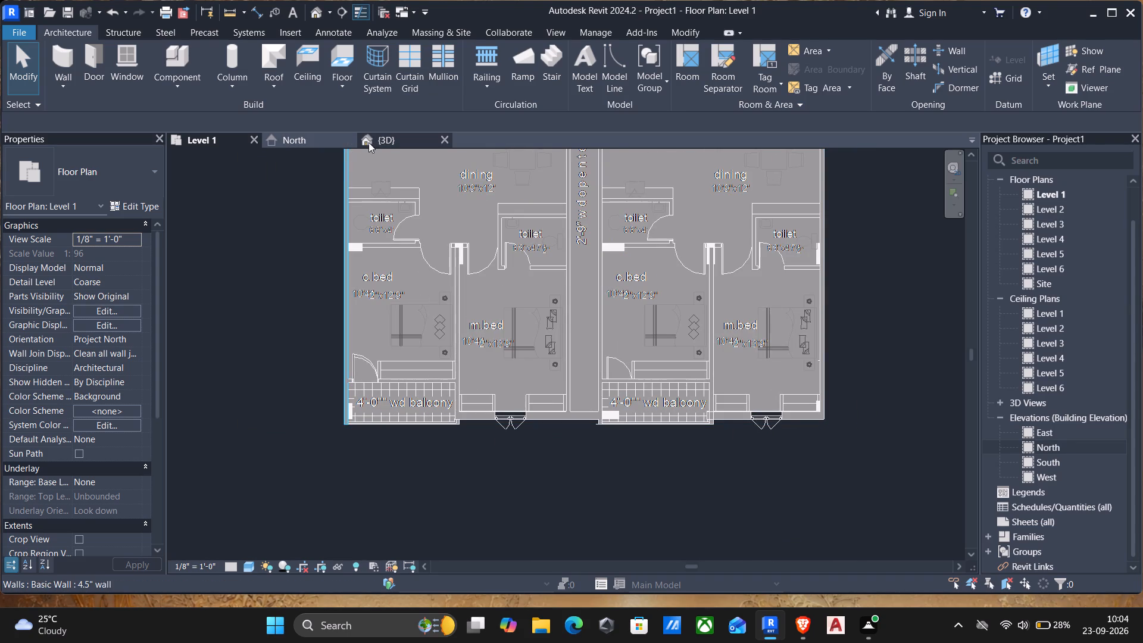
{"action": "left_click", "coordinate": [382, 143]}
{"action": "scroll", "coordinate": [389, 264], "scroll_direction": "down", "scroll_amount": 2}
{"action": "middle_click_drag", "start_coordinate": [430, 320], "coordinate": [457, 346]}
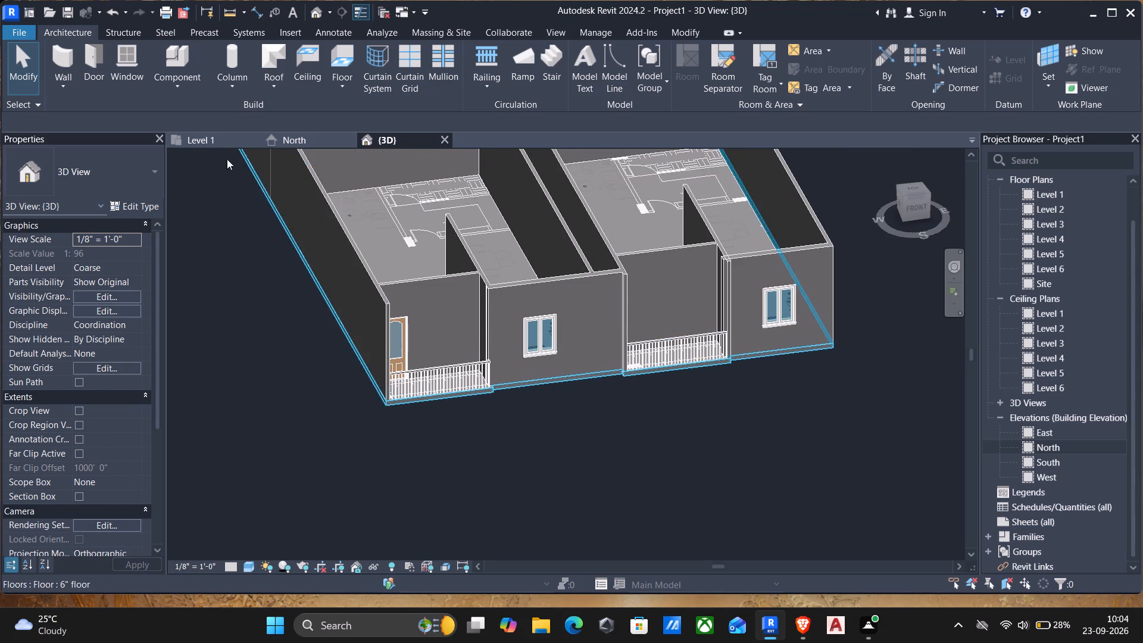
Create a similar half arch glass door in the drawn balcony opening of the second apartment's c.bed, swinging into the room.
{"action": "left_click", "coordinate": [195, 139]}
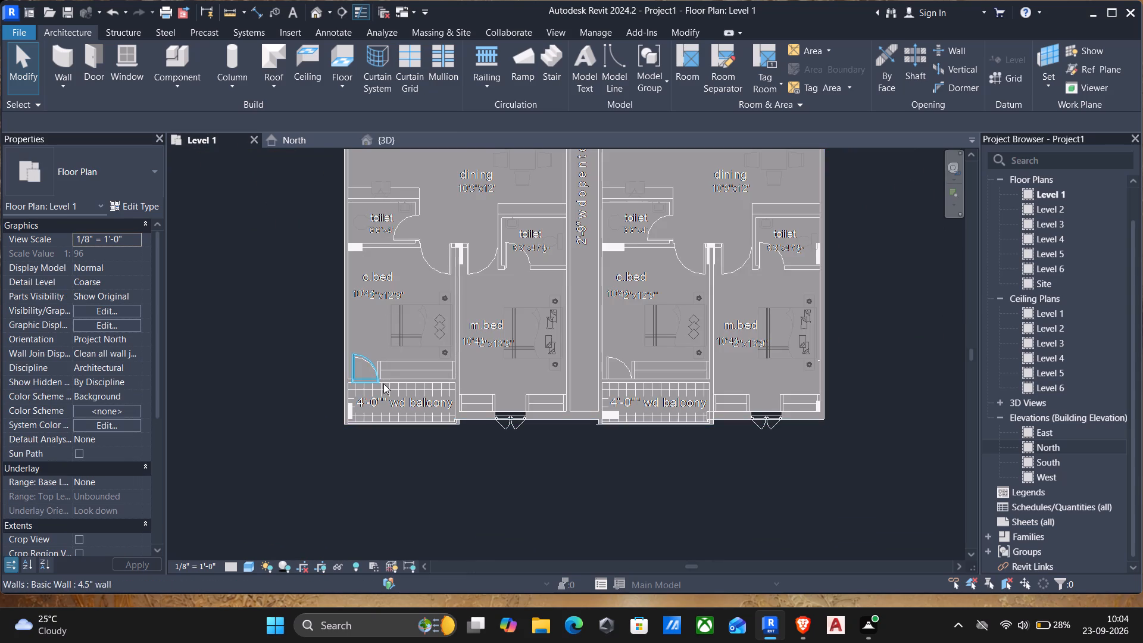
{"action": "scroll", "coordinate": [380, 383], "scroll_direction": "up", "scroll_amount": 3}
{"action": "left_click", "coordinate": [360, 381]}
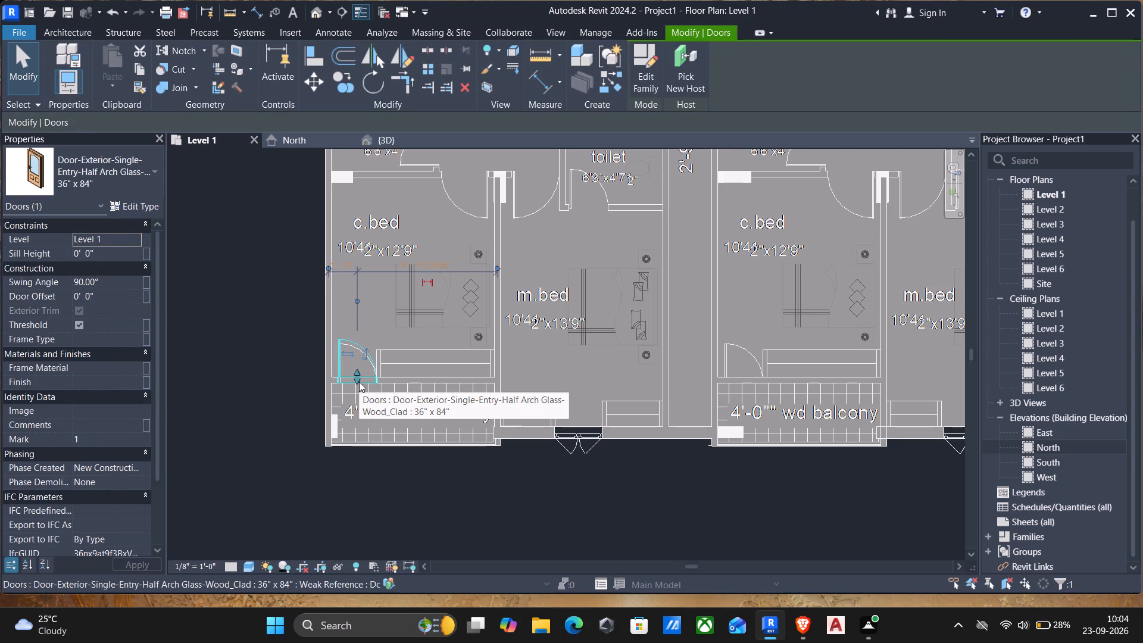
{"action": "type", "text": "cs"}
{"action": "scroll", "coordinate": [706, 373], "scroll_direction": "up", "scroll_amount": 3}
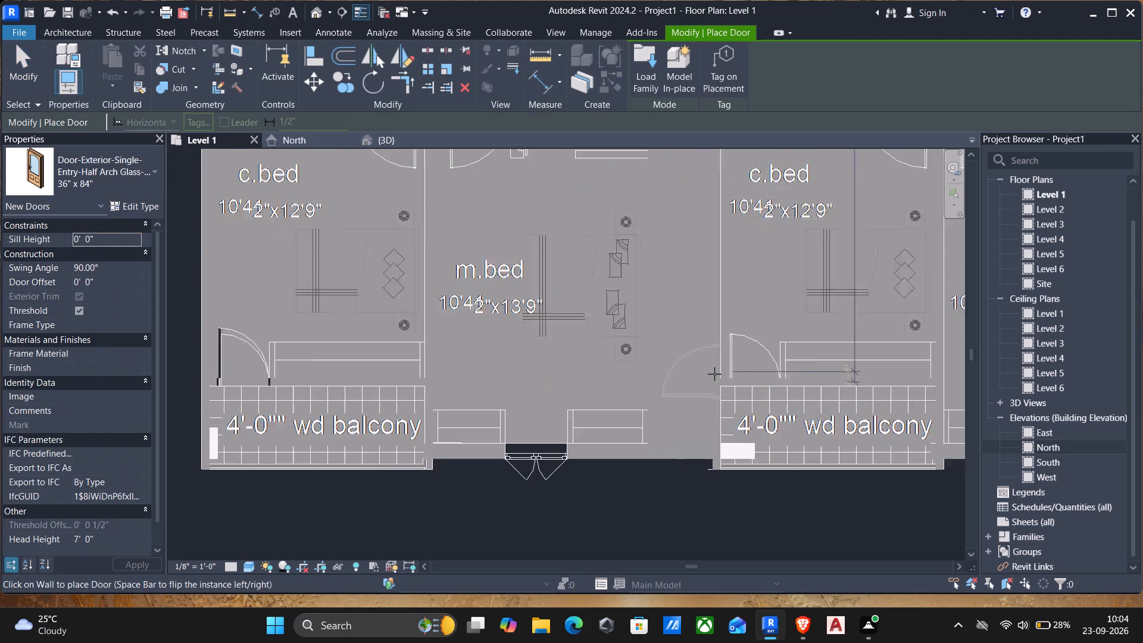
{"action": "scroll", "coordinate": [745, 377], "scroll_direction": "up", "scroll_amount": 3}
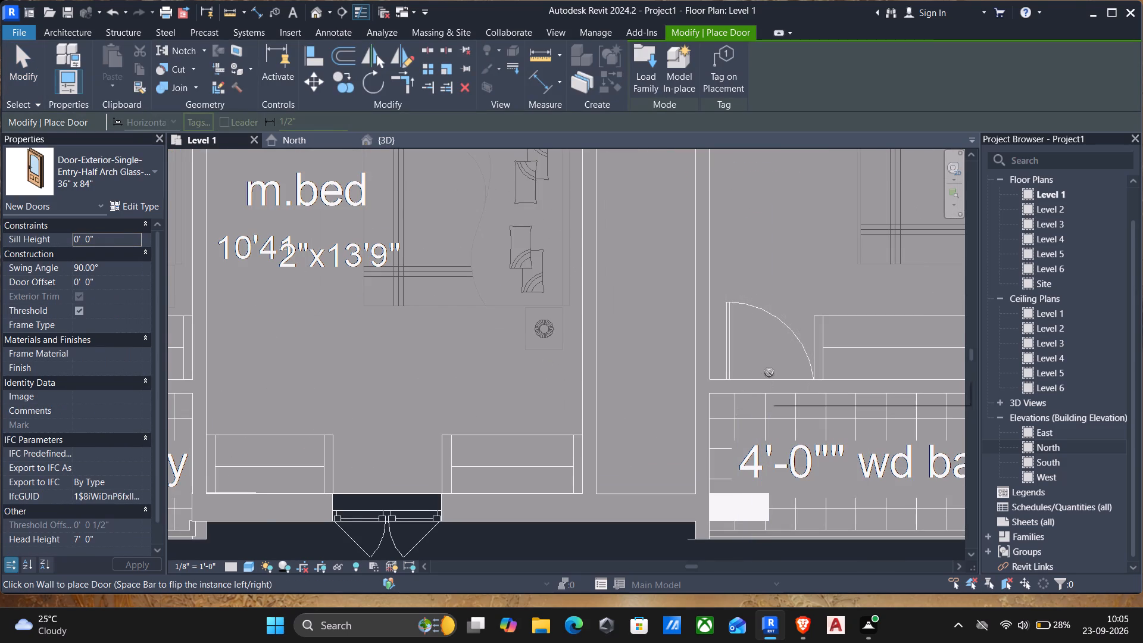
{"action": "scroll", "coordinate": [769, 373], "scroll_direction": "up", "scroll_amount": 2}
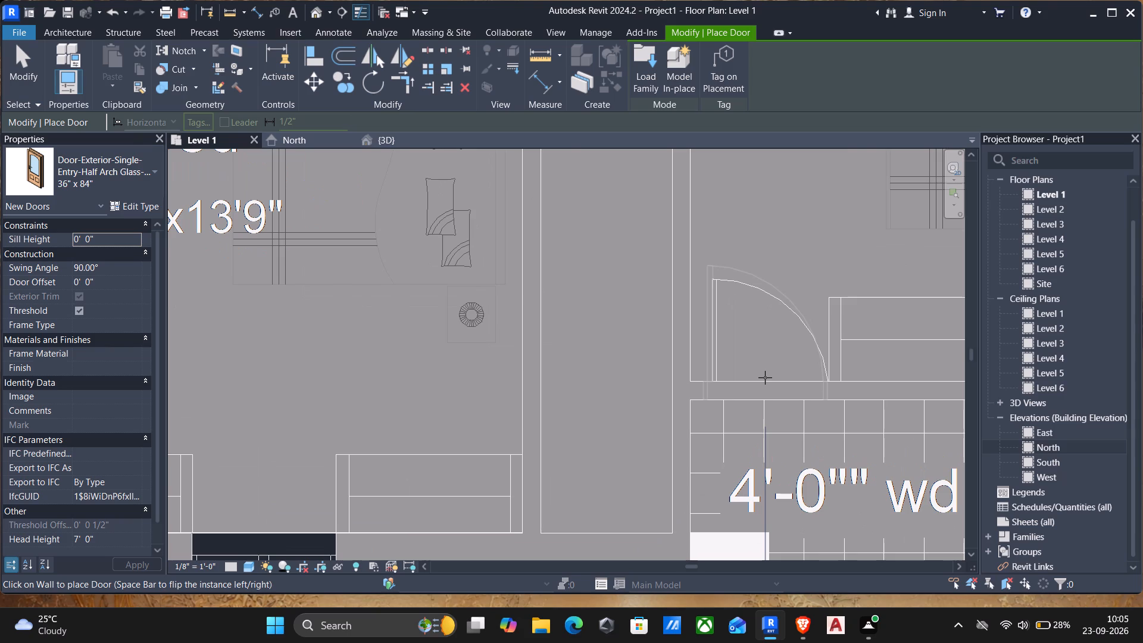
{"action": "left_click", "coordinate": [765, 377]}
{"action": "key", "text": "Escape"}
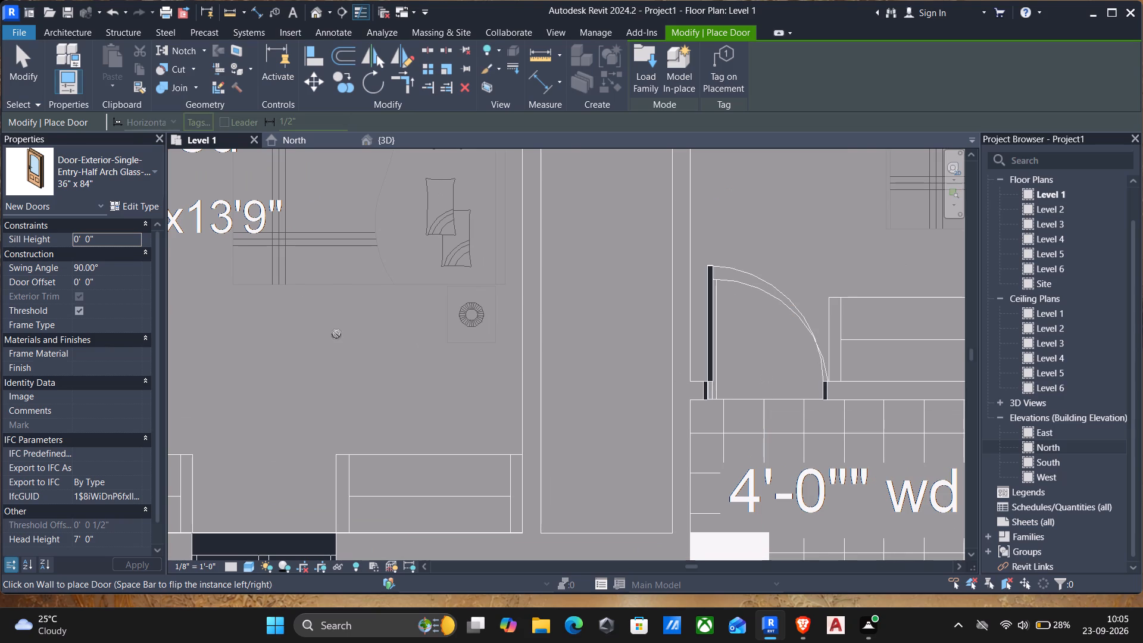
{"action": "scroll", "coordinate": [345, 352], "scroll_direction": "down", "scroll_amount": 3}
{"action": "middle_click_drag", "start_coordinate": [436, 369], "coordinate": [538, 275]}
{"action": "key", "text": "Escape"}
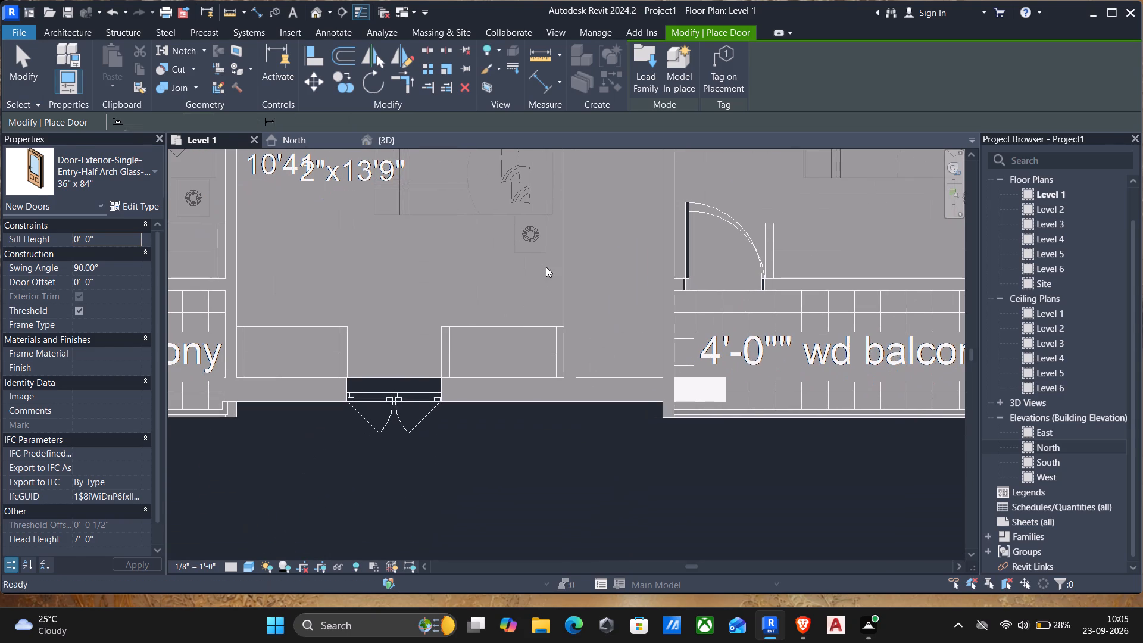
Inspect both balcony doors in the 3D view.
{"action": "scroll", "coordinate": [356, 219], "scroll_direction": "down", "scroll_amount": 1}
{"action": "left_click", "coordinate": [398, 133]}
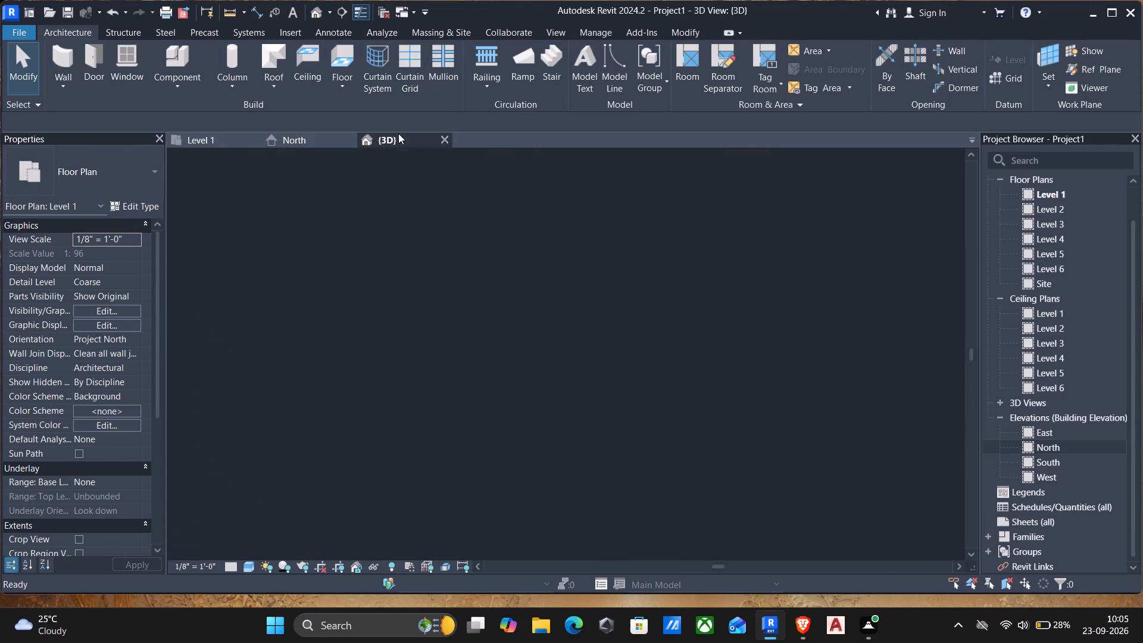
{"action": "scroll", "coordinate": [639, 319], "scroll_direction": "down", "scroll_amount": 2}
{"action": "scroll", "coordinate": [552, 363], "scroll_direction": "down", "scroll_amount": 1}
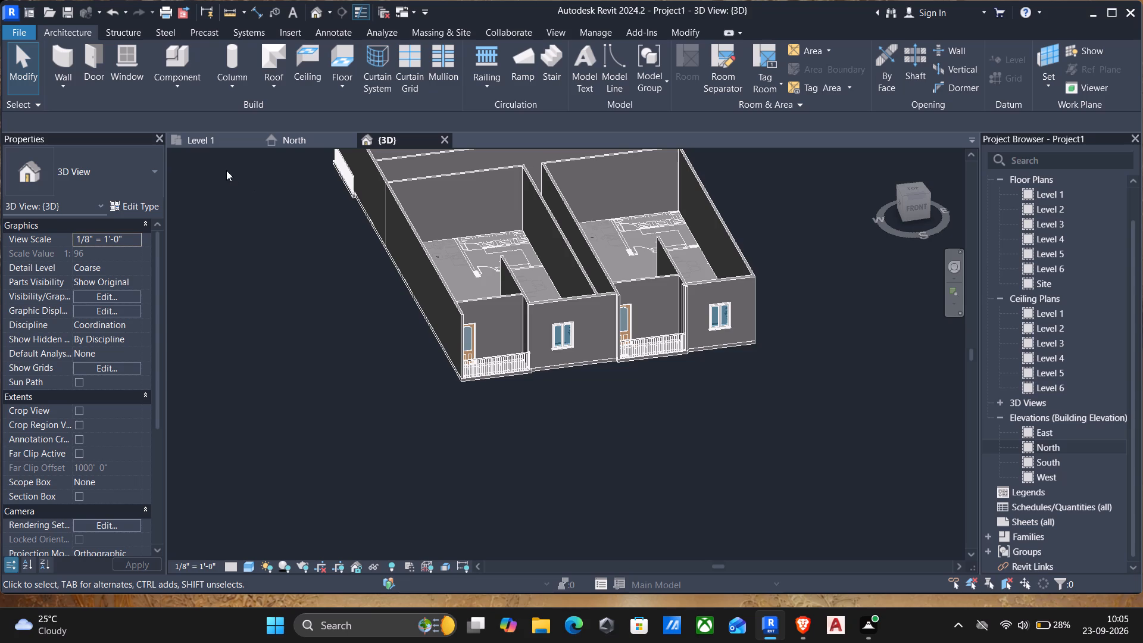
Set the visual style of the Level 1 floor plan to Wireframe.
{"action": "left_click", "coordinate": [198, 144]}
{"action": "scroll", "coordinate": [320, 253], "scroll_direction": "down", "scroll_amount": 8}
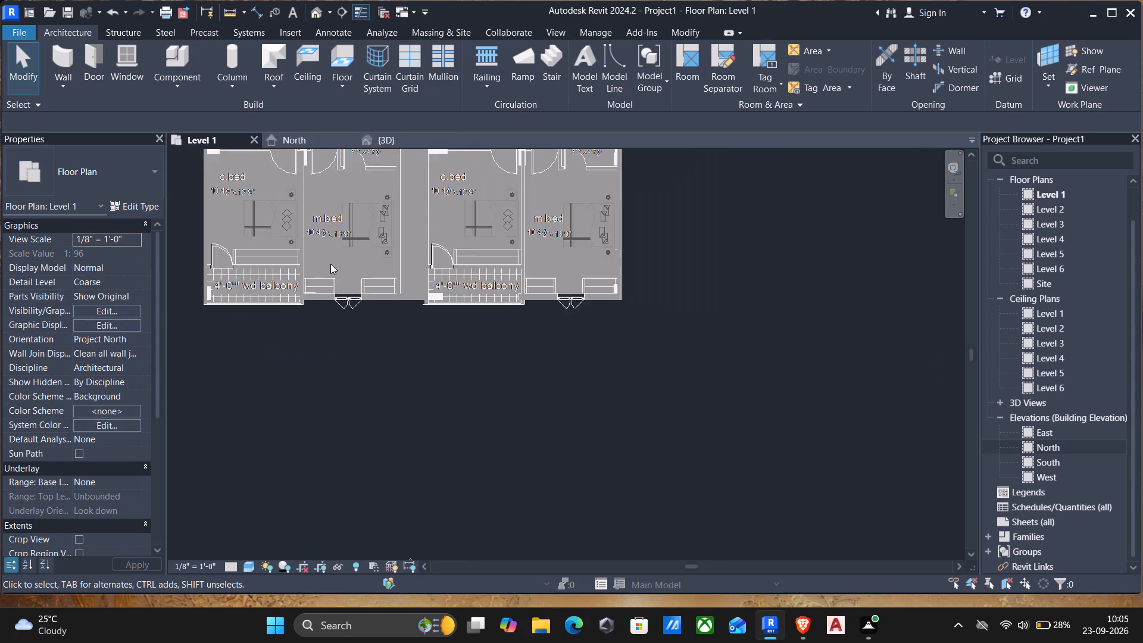
{"action": "scroll", "coordinate": [330, 263], "scroll_direction": "up", "scroll_amount": 1}
{"action": "middle_click_drag", "start_coordinate": [330, 263], "coordinate": [393, 328]}
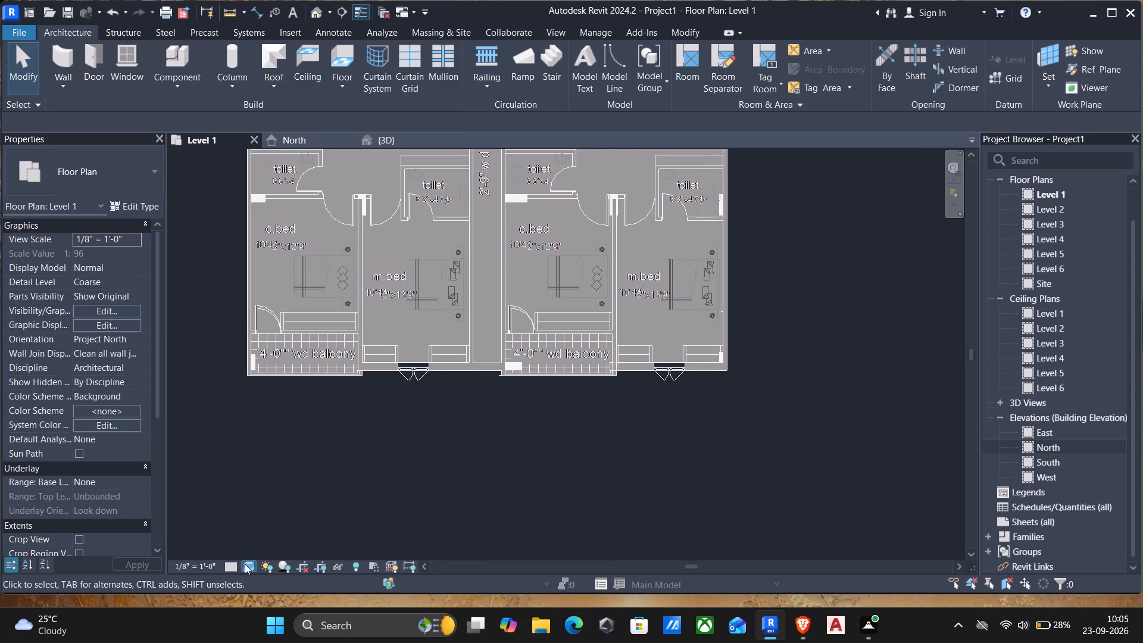
{"action": "left_click", "coordinate": [244, 564]}
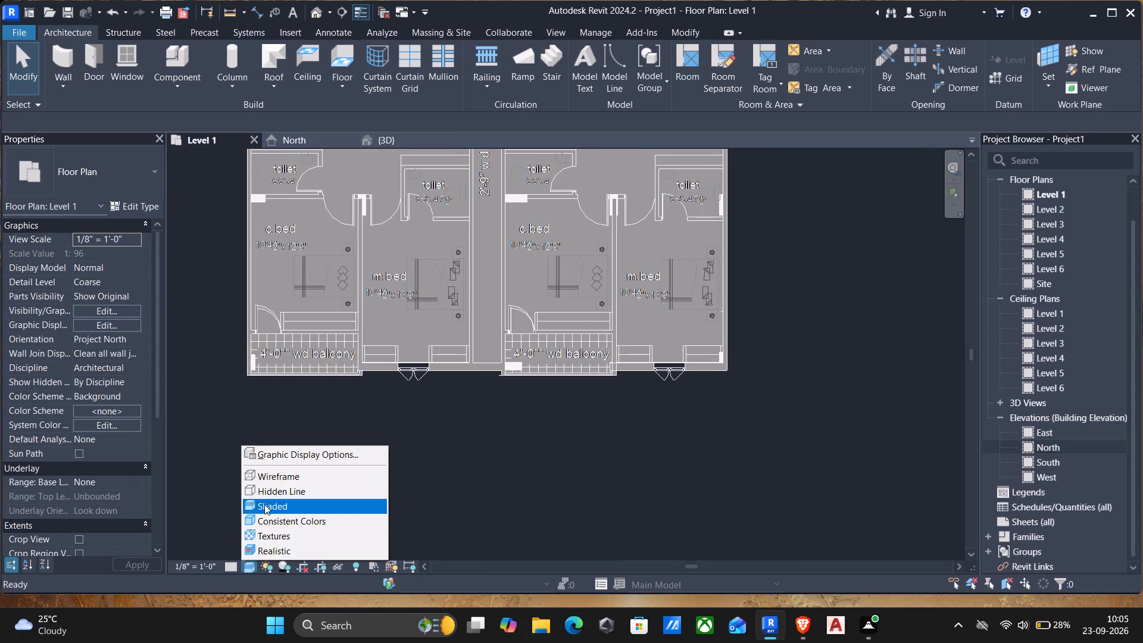
{"action": "left_click", "coordinate": [260, 503]}
{"action": "left_click", "coordinate": [243, 563]}
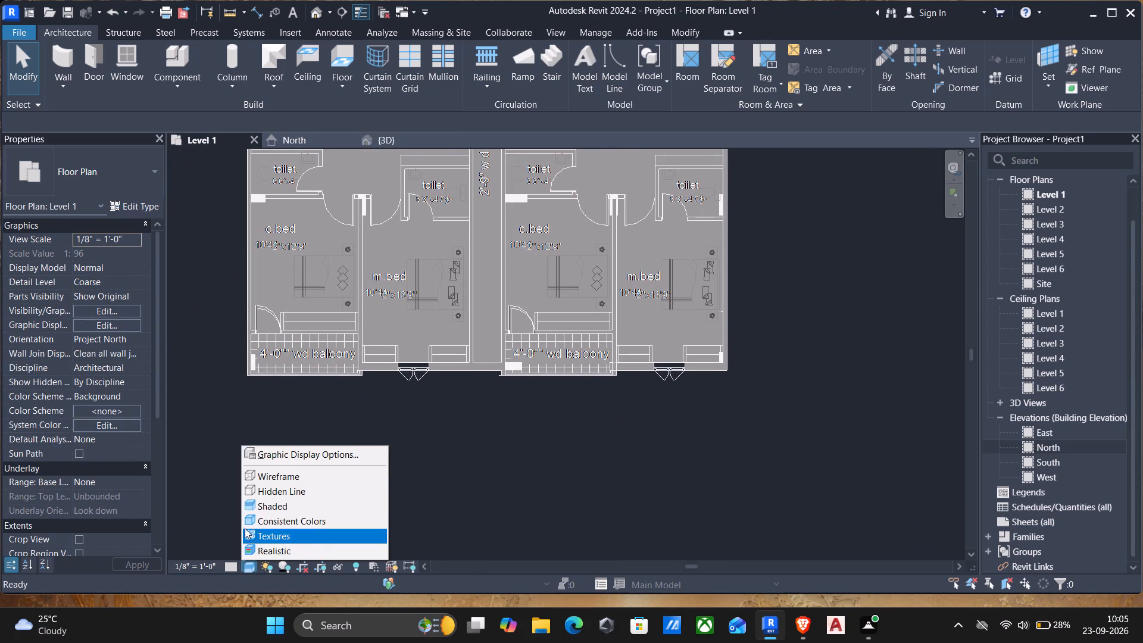
{"action": "left_click", "coordinate": [249, 471]}
Measure the length of the drawn window opening in the first apartment's c.bed outer side wall.
{"action": "scroll", "coordinate": [298, 378], "scroll_direction": "down", "scroll_amount": 2}
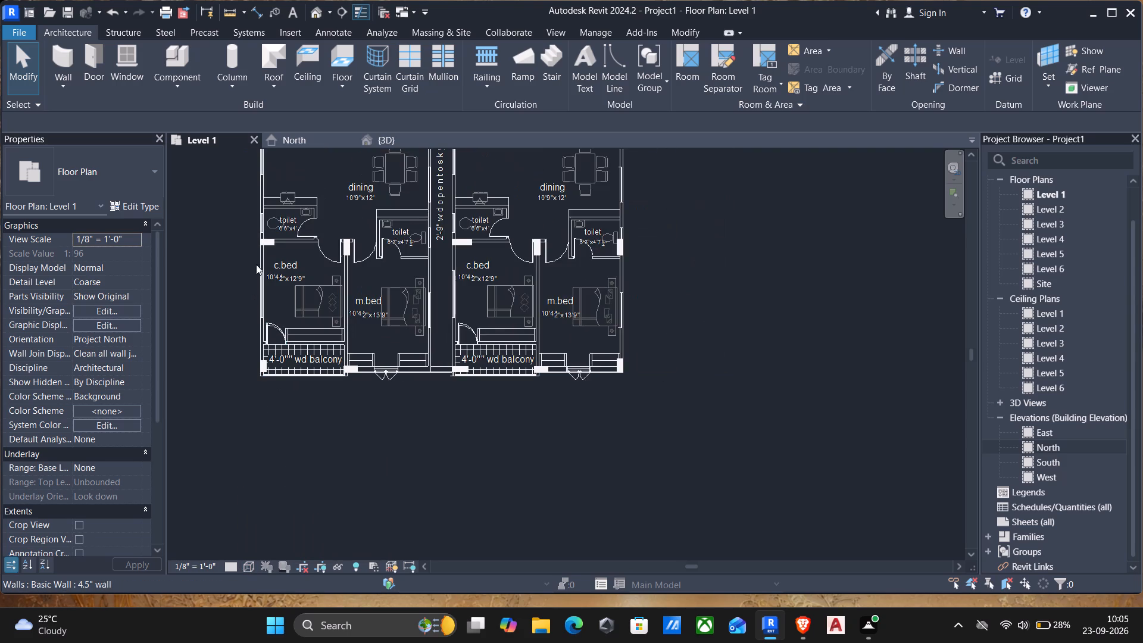
{"action": "scroll", "coordinate": [260, 260], "scroll_direction": "up", "scroll_amount": 7}
{"action": "type", "text": "dd"}
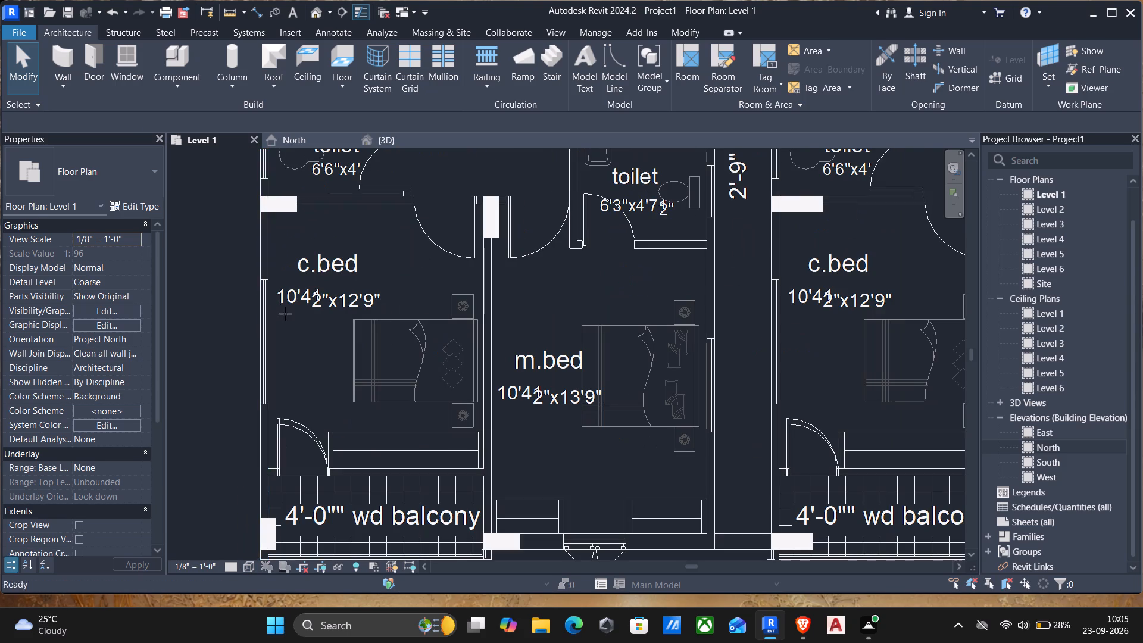
{"action": "scroll", "coordinate": [286, 316], "scroll_direction": "up", "scroll_amount": 8}
{"action": "left_click", "coordinate": [252, 226]}
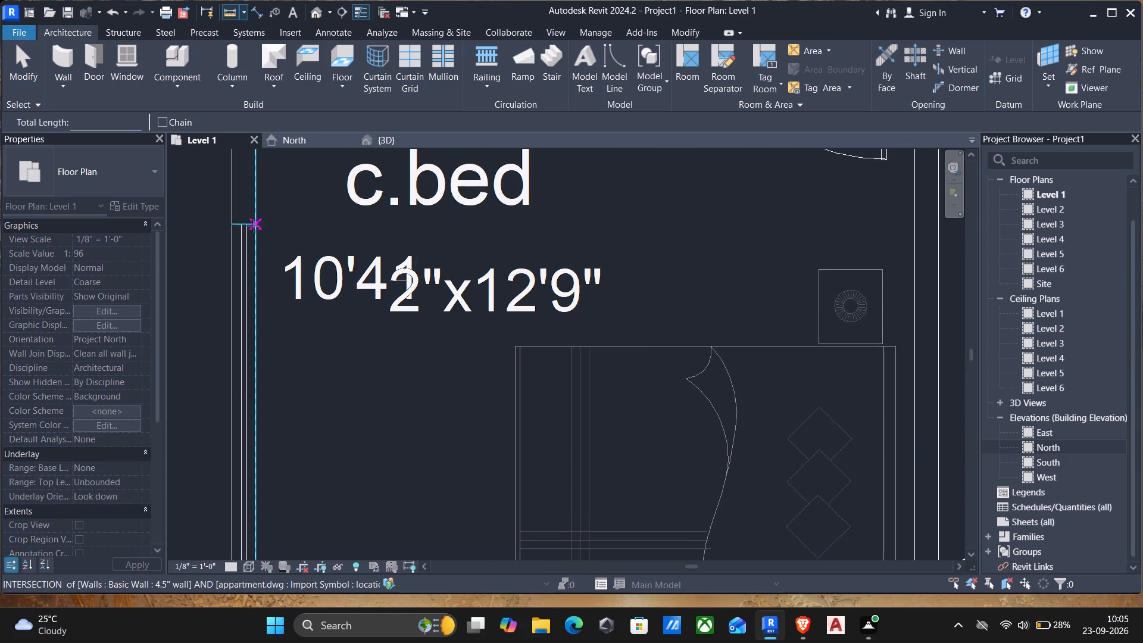
{"action": "scroll", "coordinate": [256, 333], "scroll_direction": "down", "scroll_amount": 1}
{"action": "middle_click_drag", "start_coordinate": [261, 337], "coordinate": [277, 297]}
{"action": "middle_click_drag", "start_coordinate": [290, 482], "coordinate": [284, 374]}
{"action": "scroll", "coordinate": [263, 426], "scroll_direction": "up", "scroll_amount": 3}
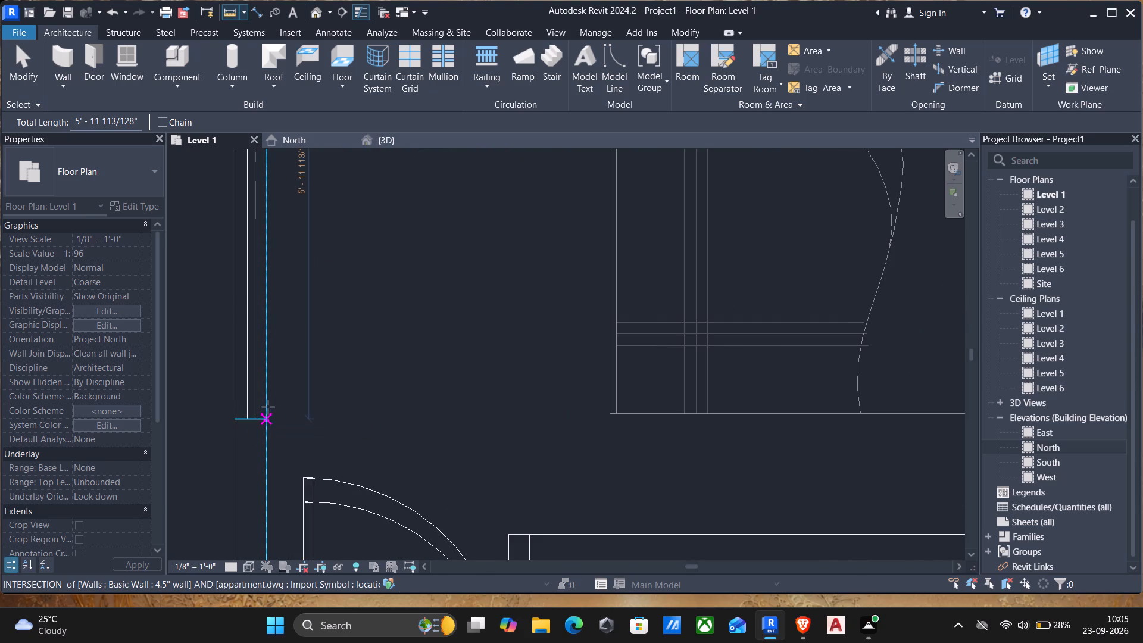
{"action": "key", "text": "Escape"}
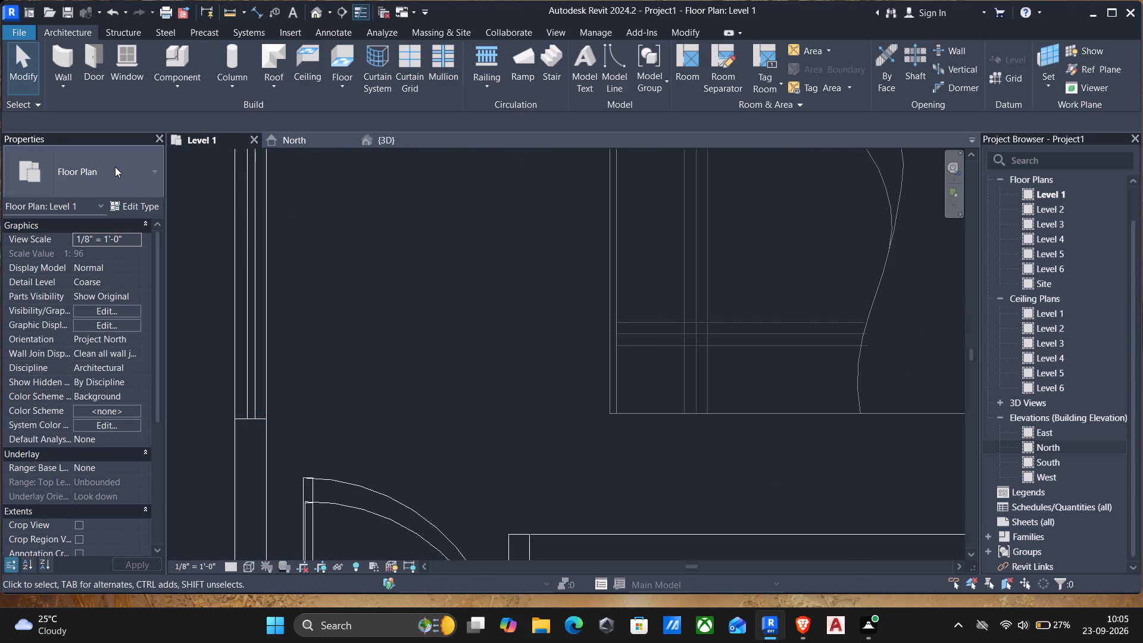
Draw a Curtain Wall 1 along the drawn window opening in the first c.bed's outer 4.5" wall, up to Level 2, with its orientation flipped.
{"action": "type", "text": "wn"}
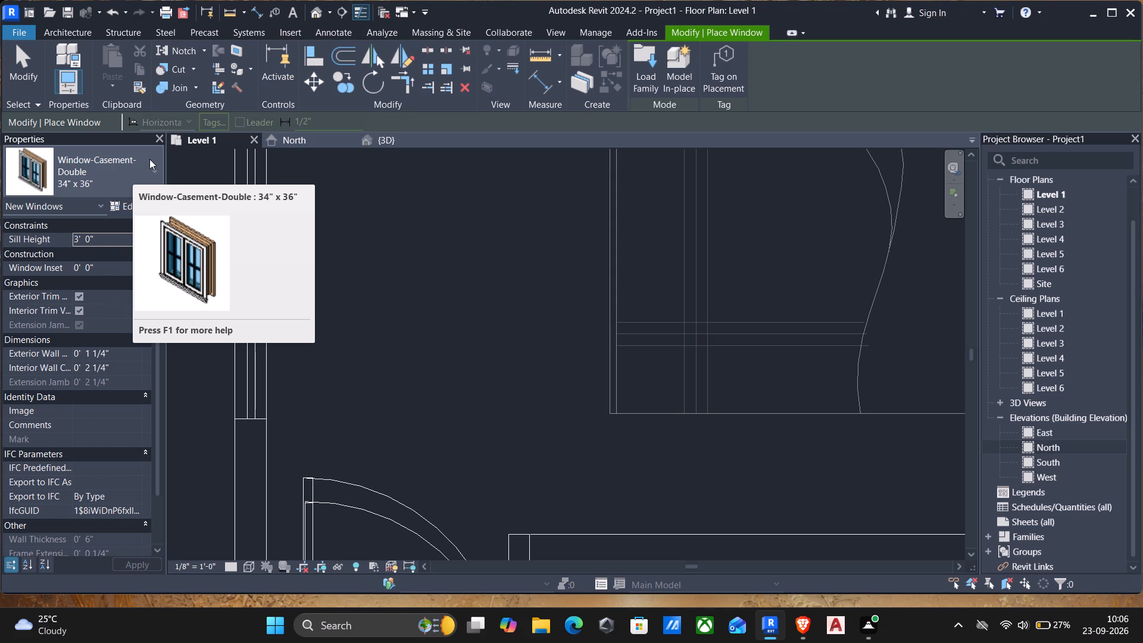
{"action": "key", "text": "Escape"}
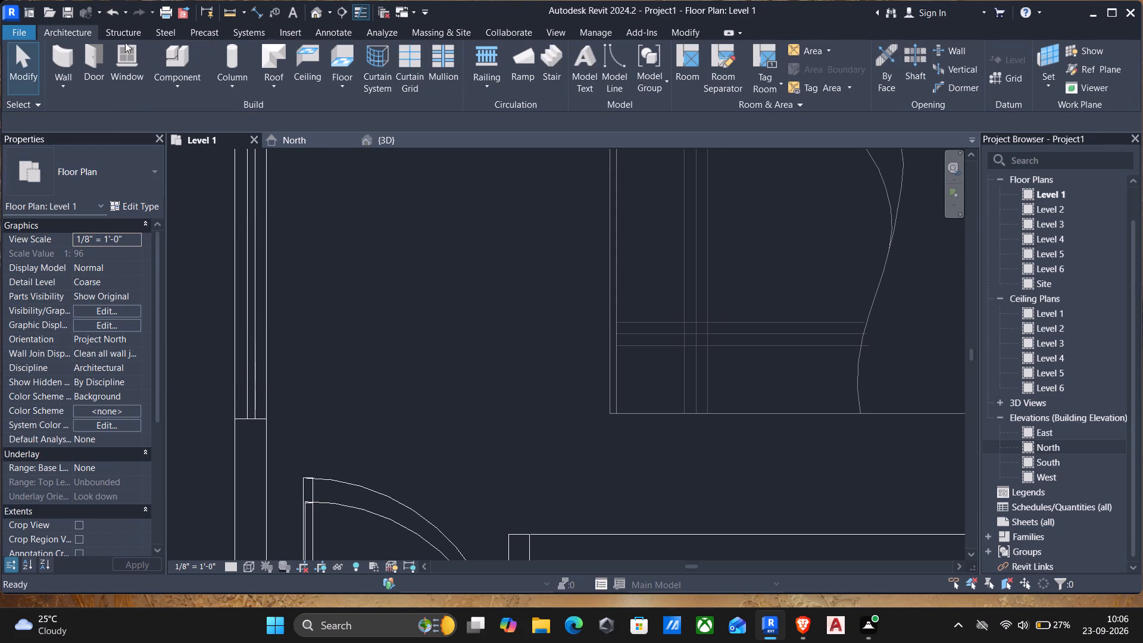
{"action": "left_click", "coordinate": [69, 62]}
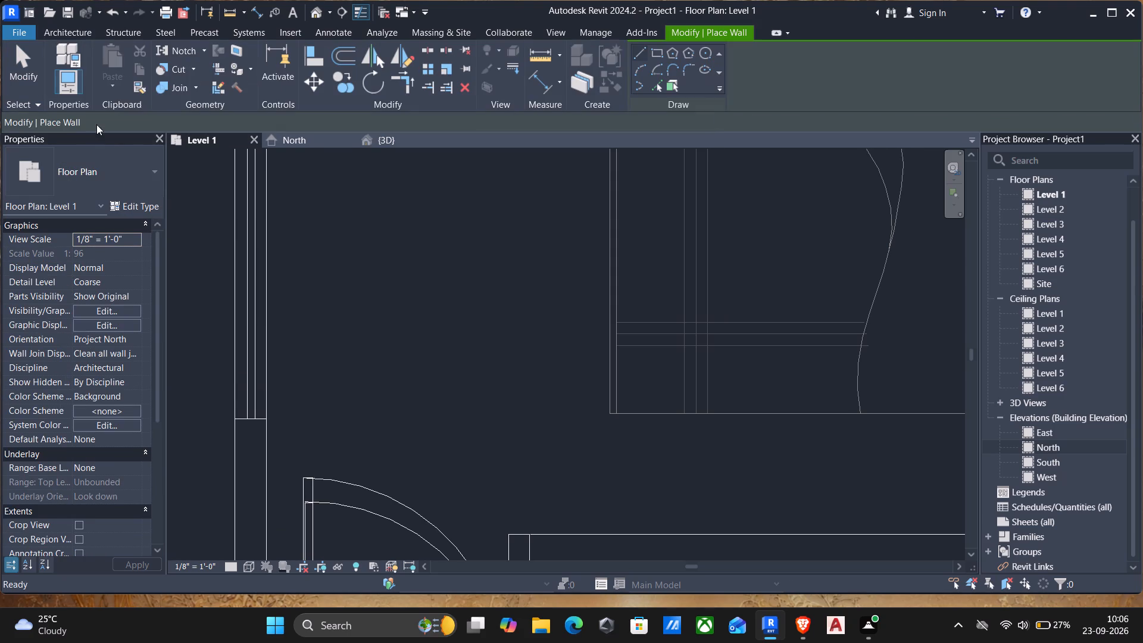
{"action": "left_click", "coordinate": [93, 171]}
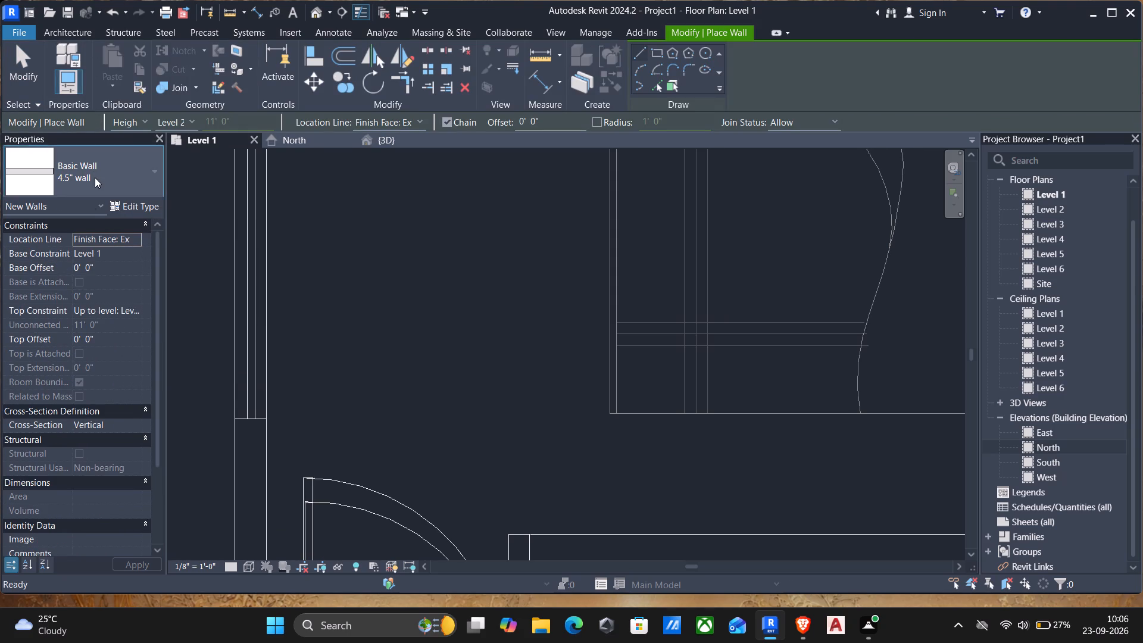
{"action": "scroll", "coordinate": [114, 351], "scroll_direction": "down", "scroll_amount": 14}
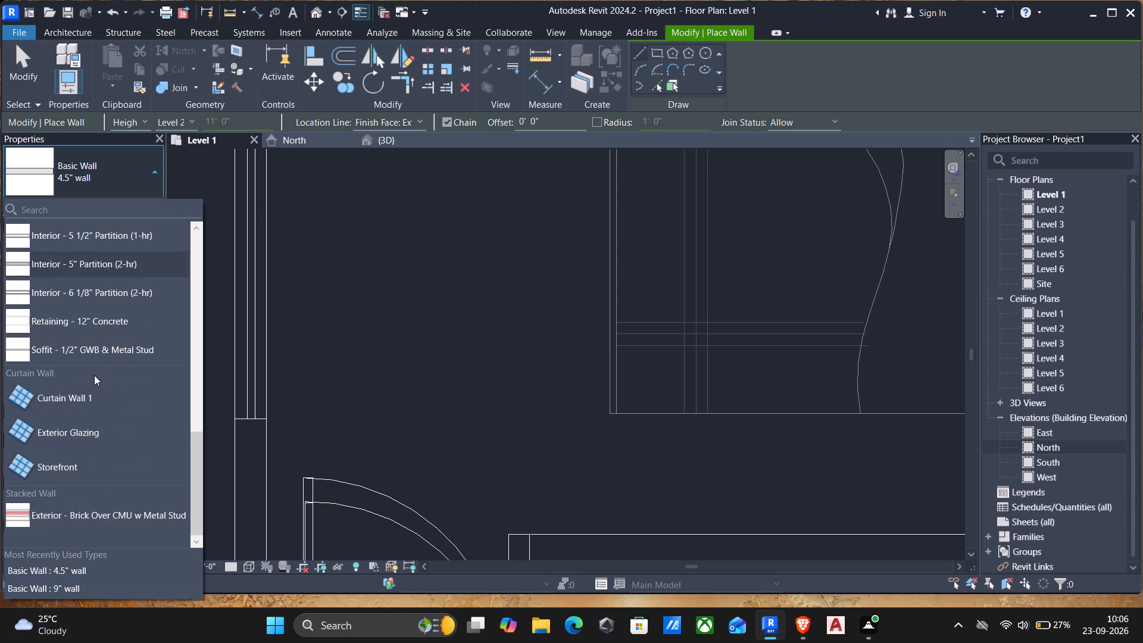
{"action": "left_click", "coordinate": [73, 397]}
{"action": "scroll", "coordinate": [152, 361], "scroll_direction": "down", "scroll_amount": 2}
{"action": "middle_click_drag", "start_coordinate": [206, 329], "coordinate": [192, 348]}
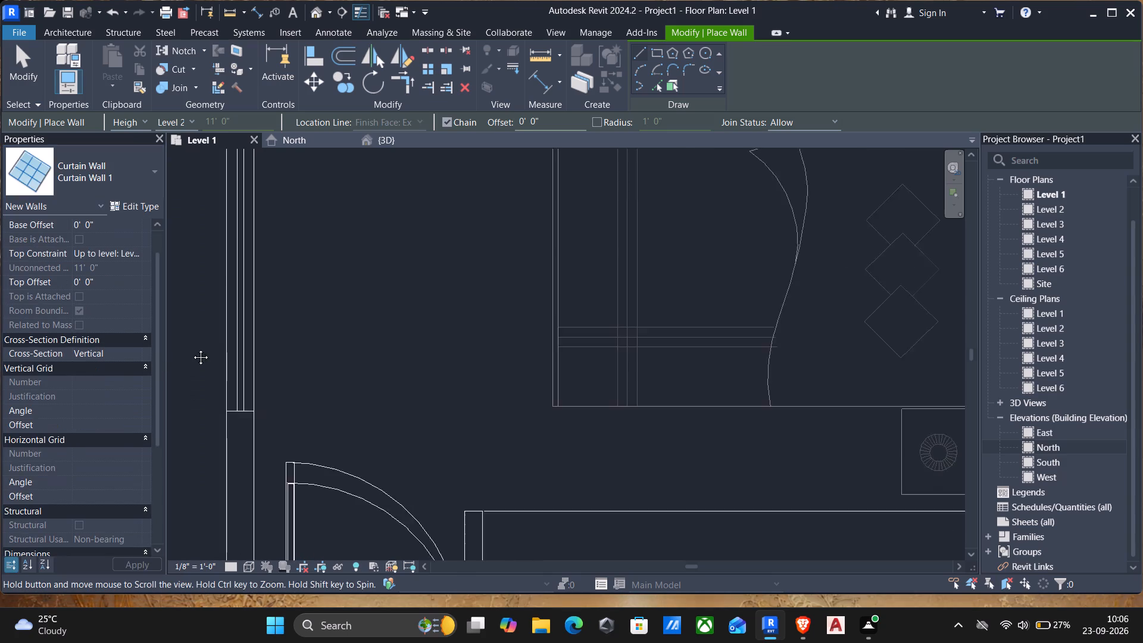
{"action": "middle_click_drag", "start_coordinate": [192, 348], "coordinate": [298, 577]}
{"action": "scroll", "coordinate": [327, 226], "scroll_direction": "up", "scroll_amount": 2}
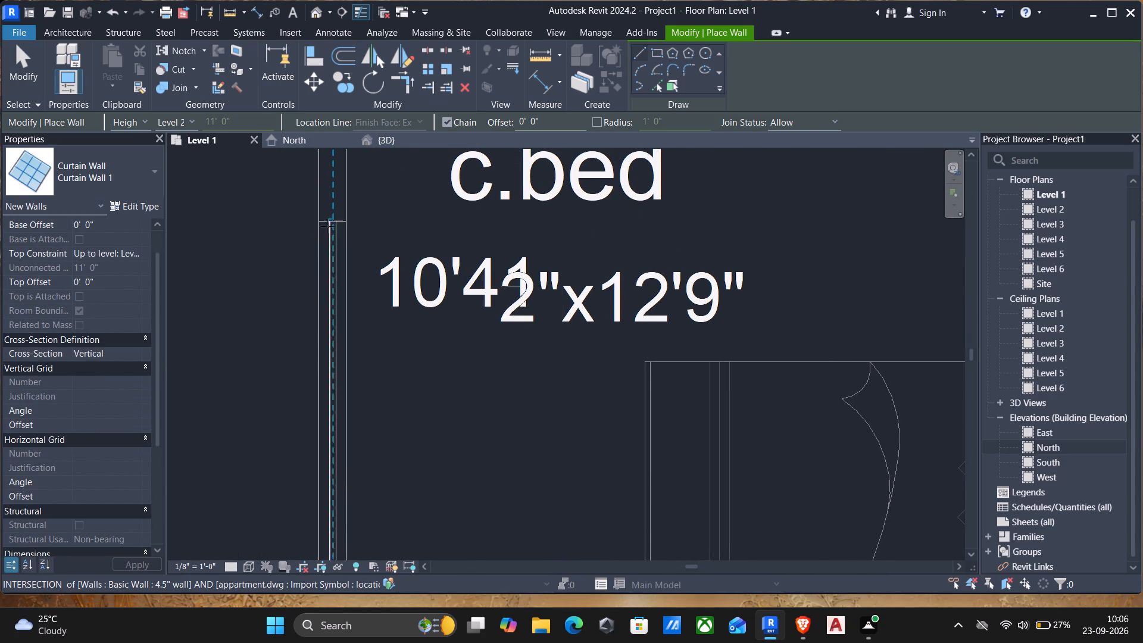
{"action": "scroll", "coordinate": [327, 226], "scroll_direction": "up", "scroll_amount": 1}
{"action": "left_click", "coordinate": [334, 223]}
{"action": "scroll", "coordinate": [335, 238], "scroll_direction": "down", "scroll_amount": 3}
{"action": "middle_click_drag", "start_coordinate": [335, 342], "coordinate": [335, 344]}
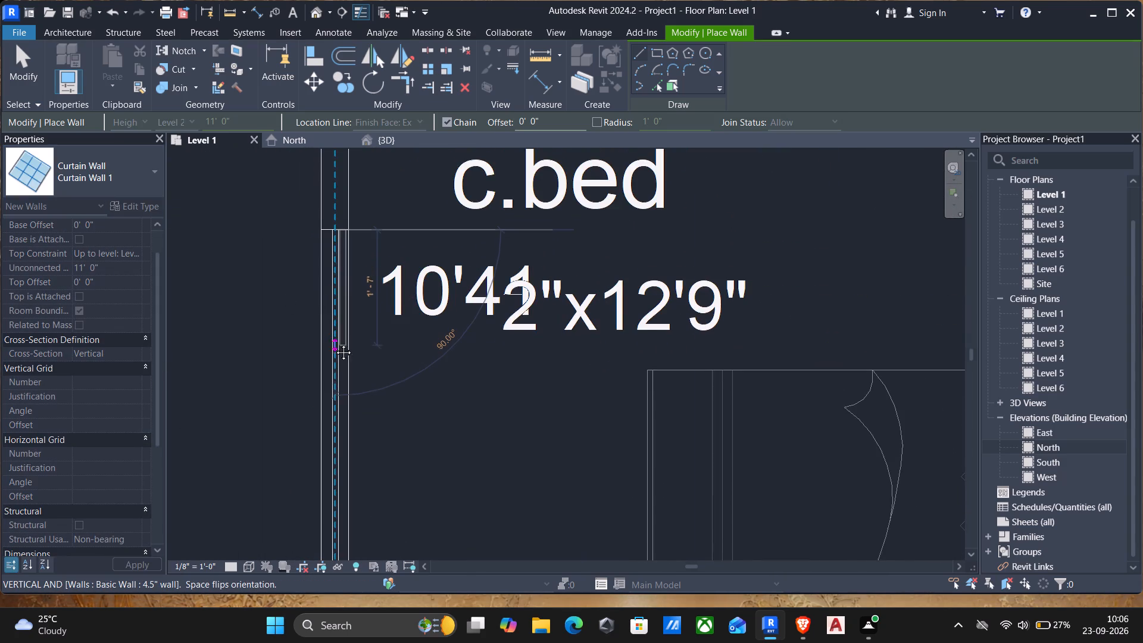
{"action": "middle_click_drag", "start_coordinate": [335, 344], "coordinate": [331, 223]}
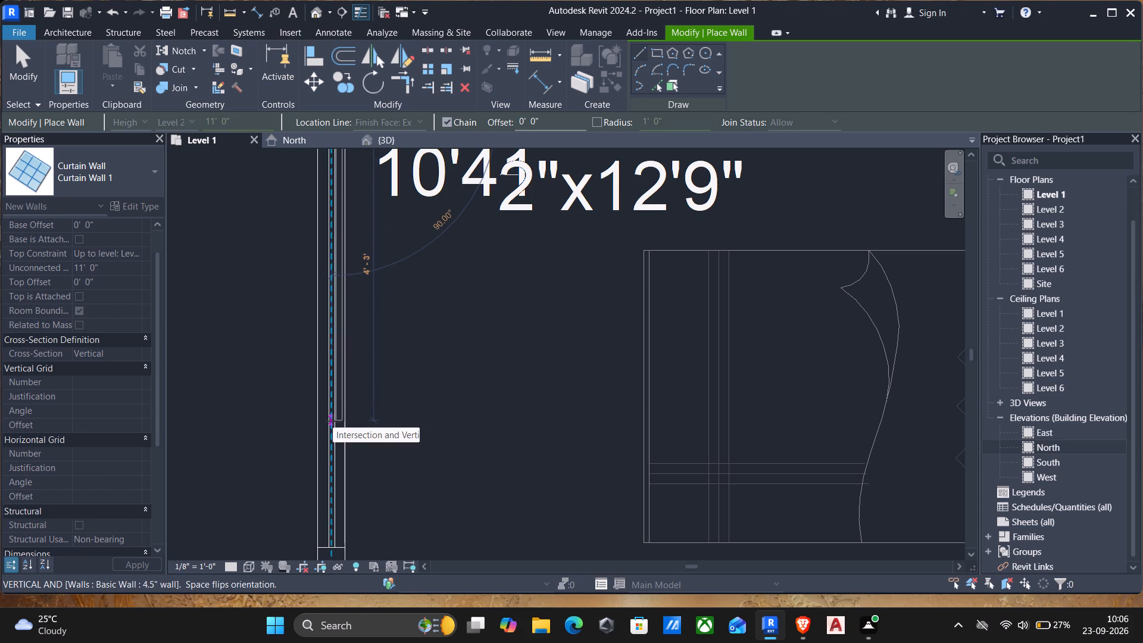
{"action": "key", "text": "space"}
{"action": "middle_click_drag", "start_coordinate": [326, 482], "coordinate": [310, 408]}
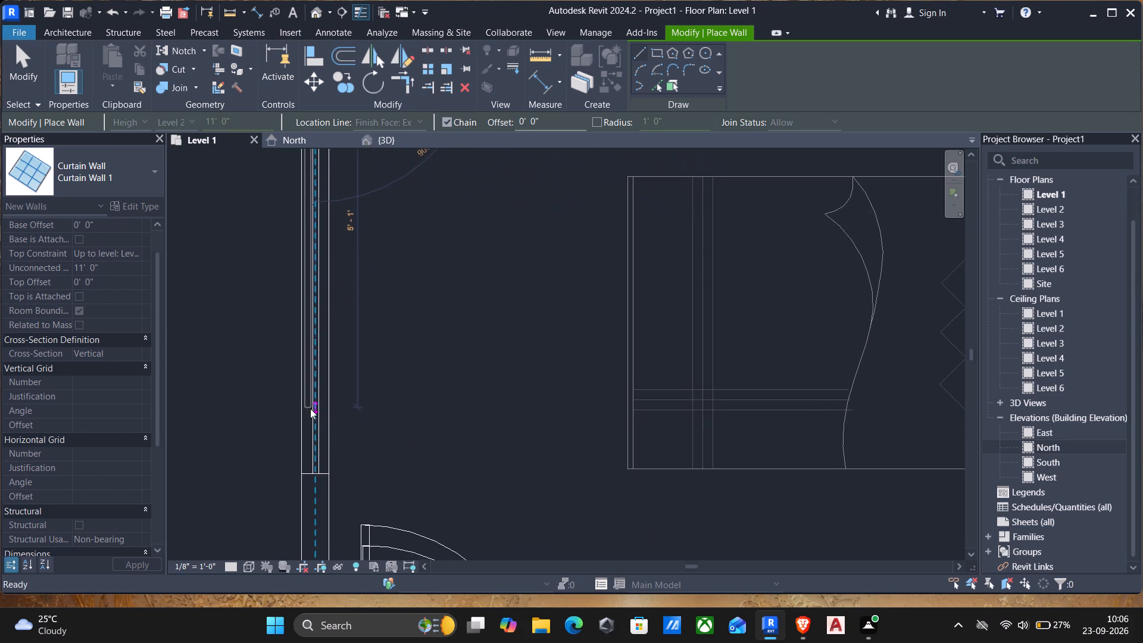
{"action": "scroll", "coordinate": [314, 467], "scroll_direction": "up", "scroll_amount": 8}
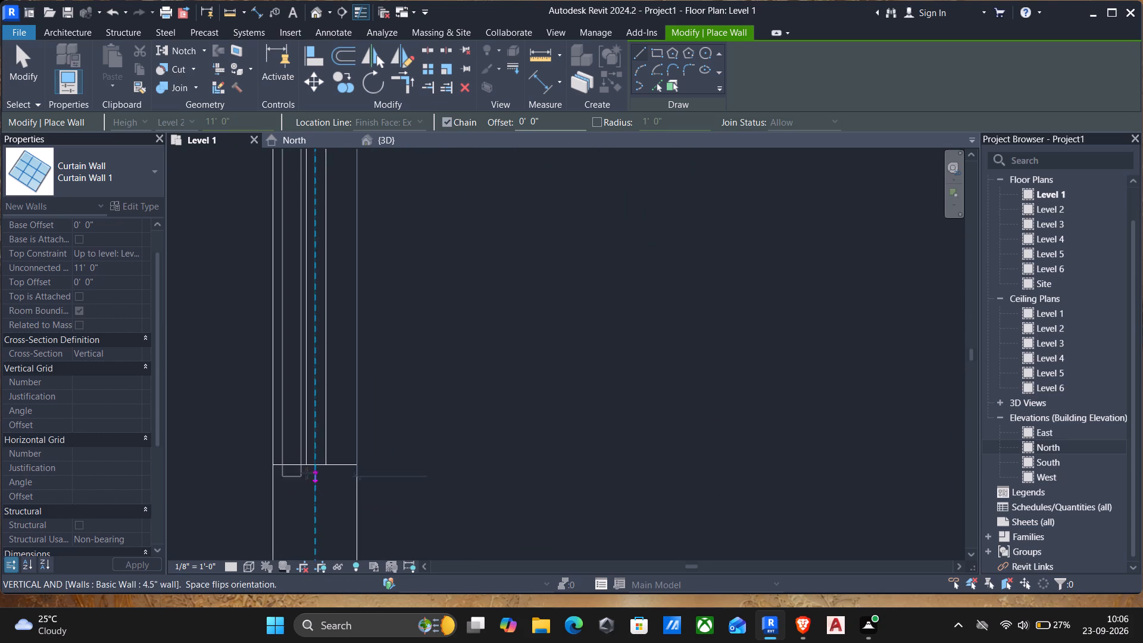
{"action": "left_click", "coordinate": [307, 464]}
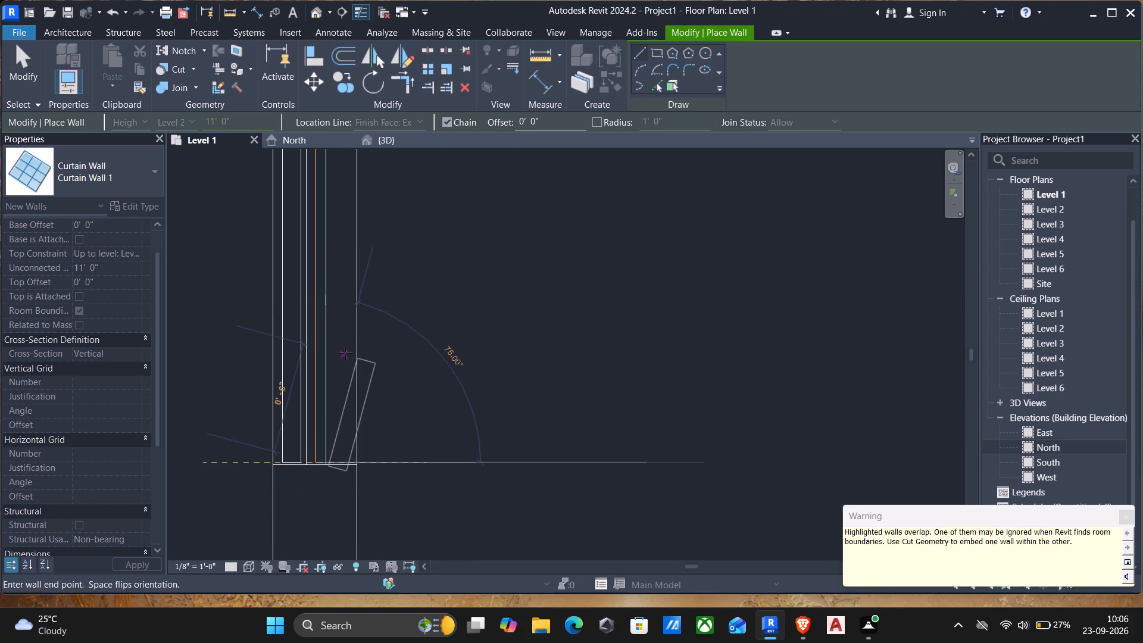
{"action": "key", "text": "Escape"}
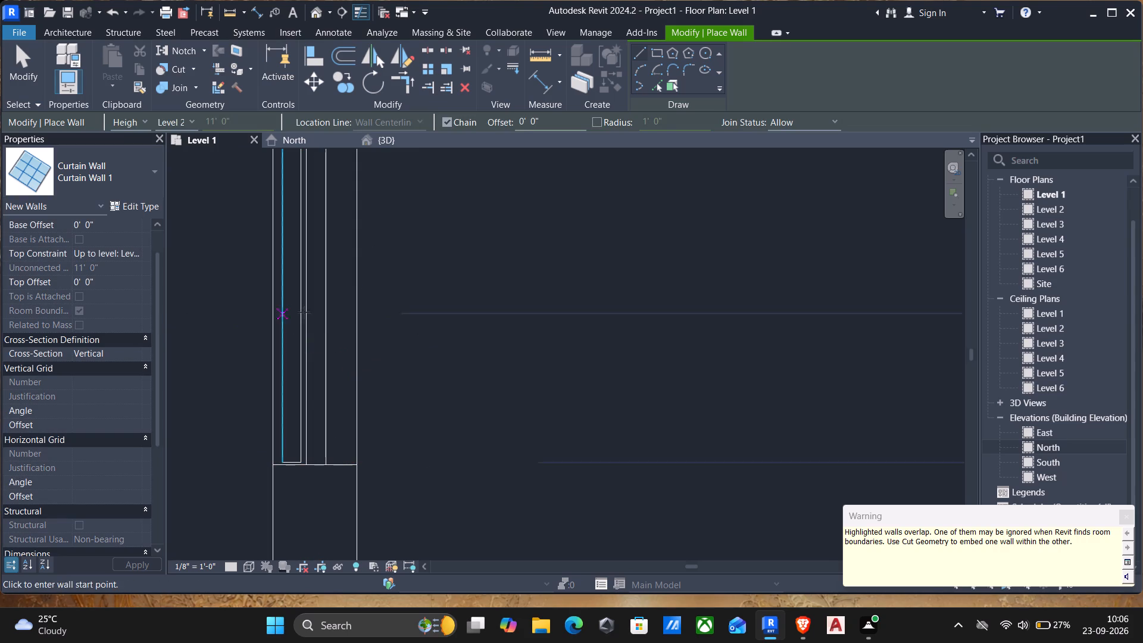
{"action": "key", "text": "Escape"}
Set the visual style of the Level 1 floor plan back to Shaded.
{"action": "left_click", "coordinate": [249, 565]}
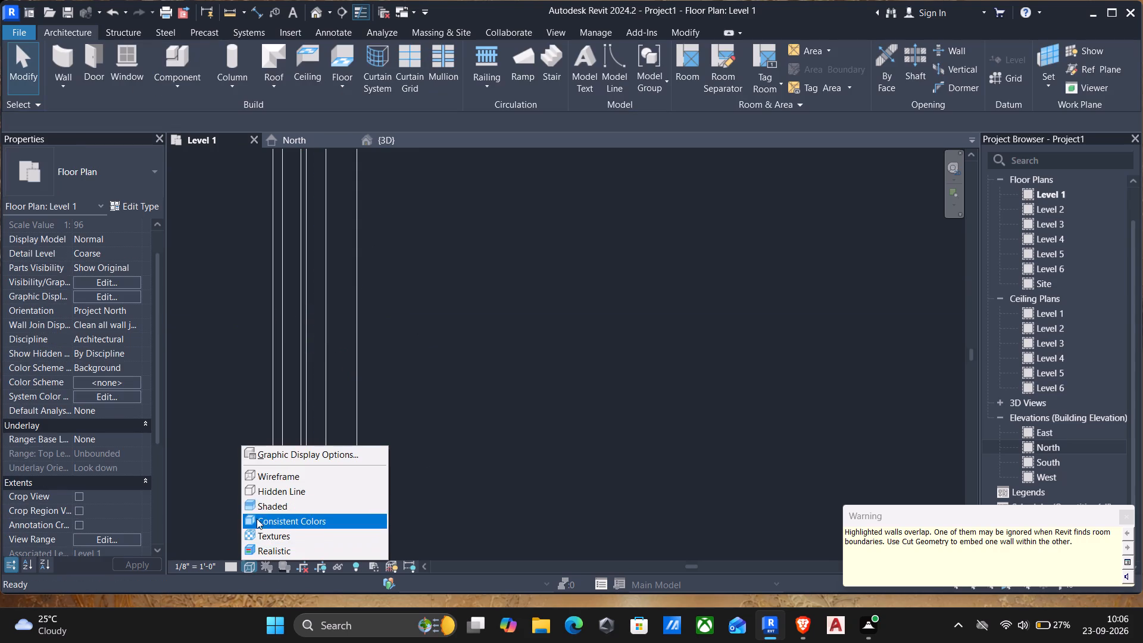
{"action": "left_click", "coordinate": [261, 504]}
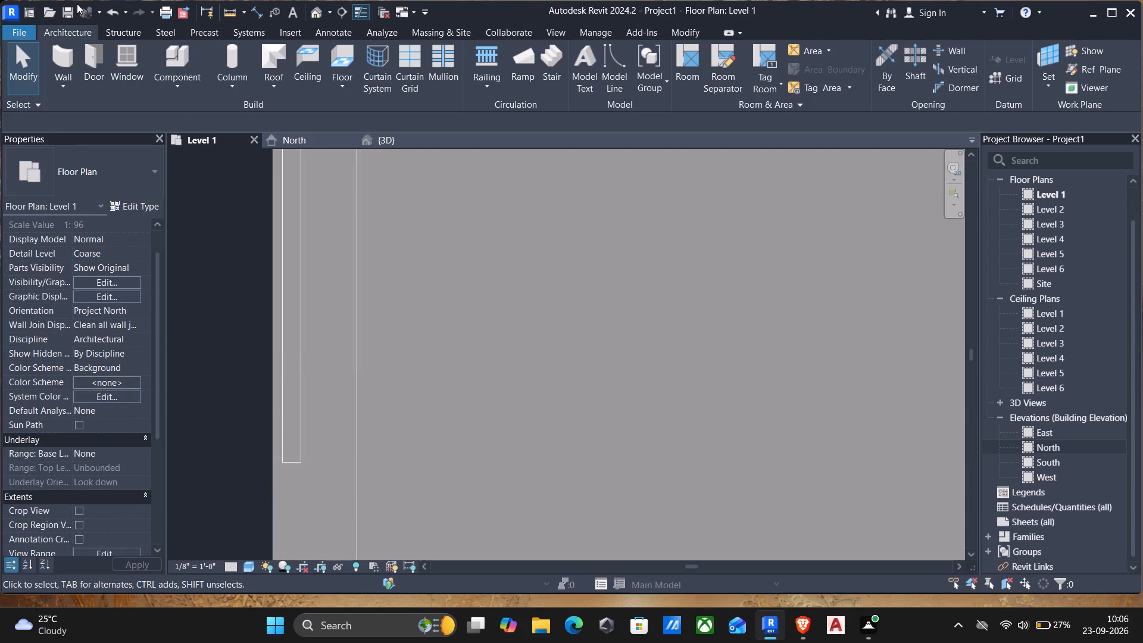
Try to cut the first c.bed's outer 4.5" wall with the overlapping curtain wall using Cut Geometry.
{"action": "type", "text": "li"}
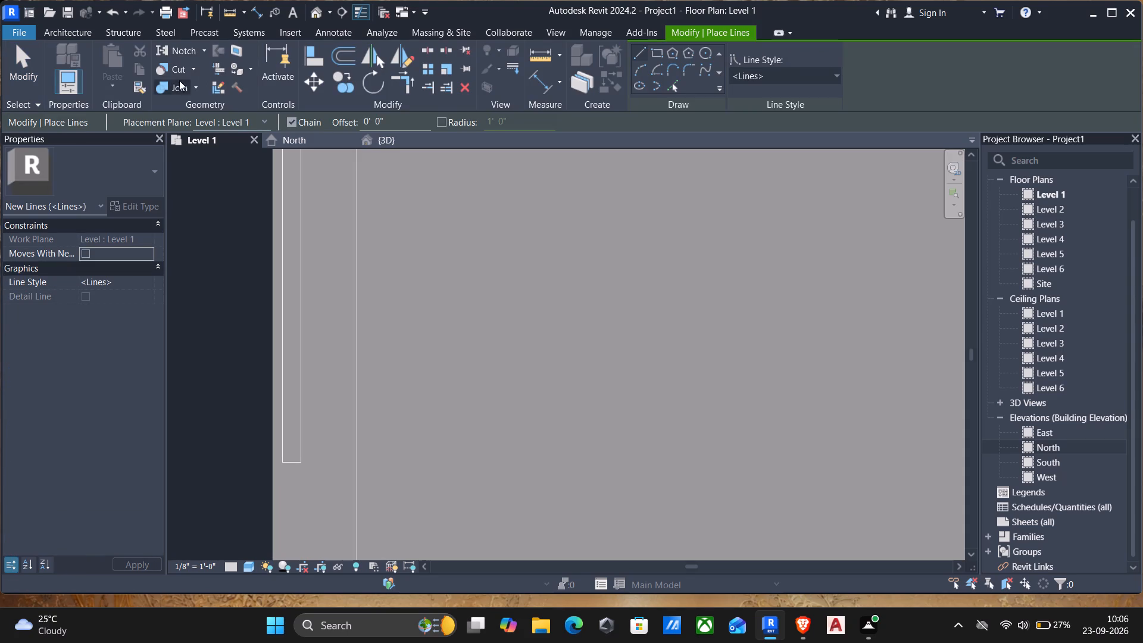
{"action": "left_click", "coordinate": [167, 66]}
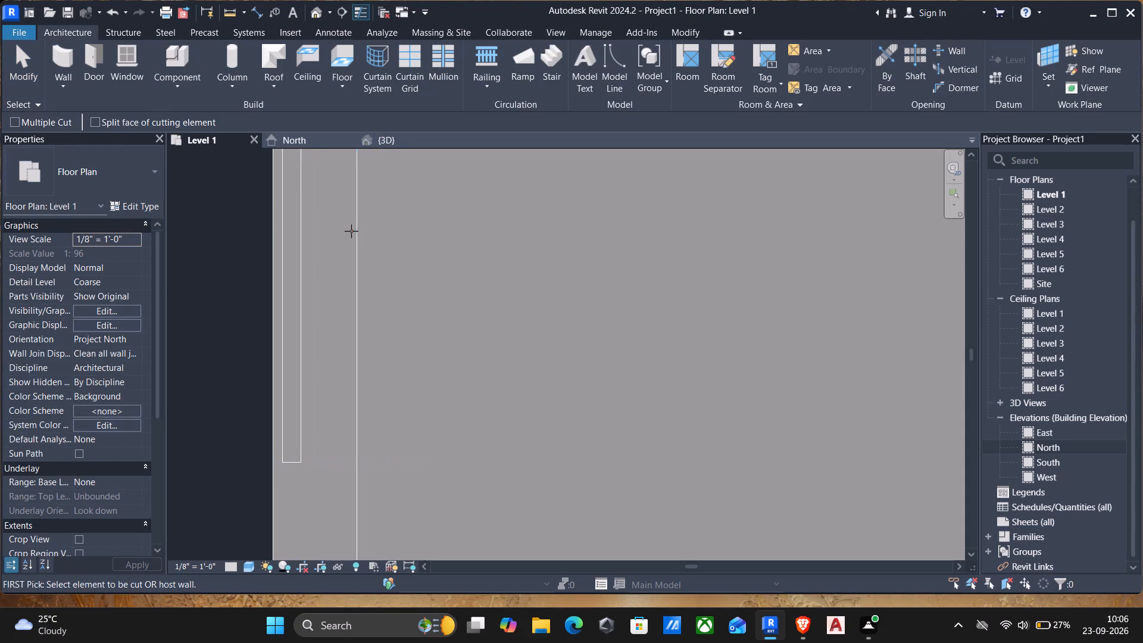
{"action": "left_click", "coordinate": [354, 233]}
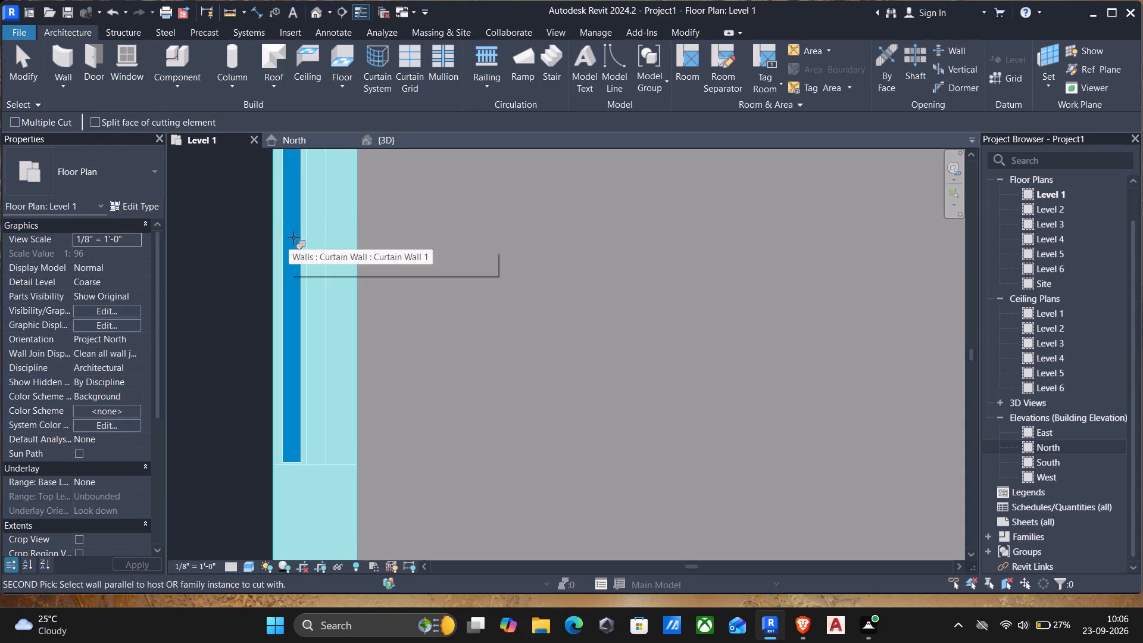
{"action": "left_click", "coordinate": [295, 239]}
Examine the first c.bed's outer side wall in the 3D view for the curtain wall opening.
{"action": "scroll", "coordinate": [295, 239], "scroll_direction": "down", "scroll_amount": 5}
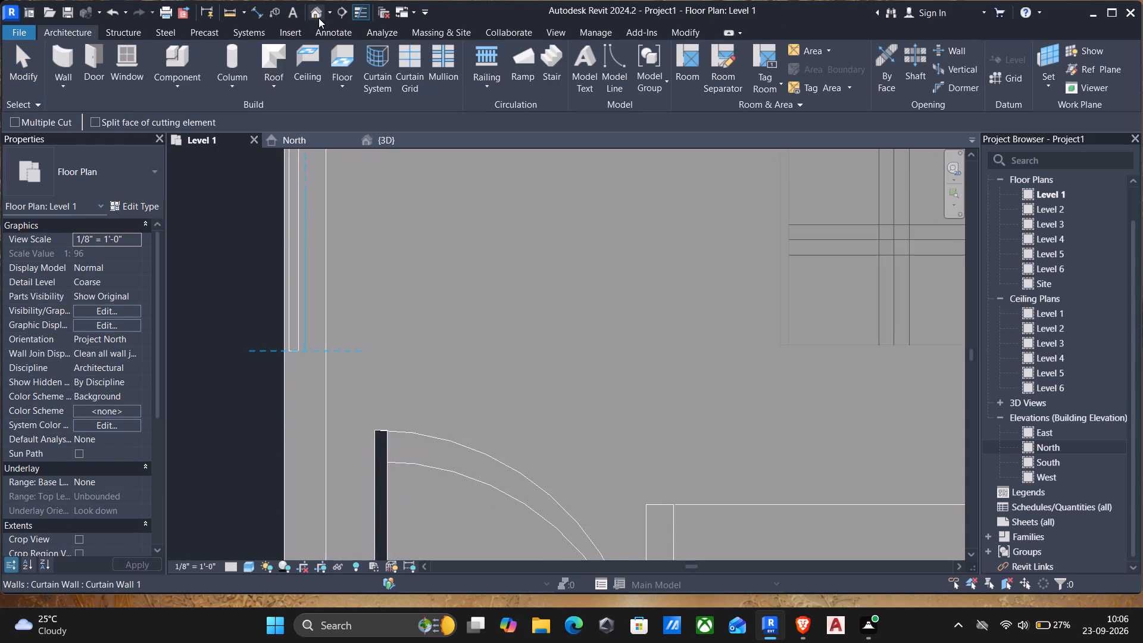
{"action": "left_click", "coordinate": [318, 18]}
{"action": "scroll", "coordinate": [302, 195], "scroll_direction": "up", "scroll_amount": 4}
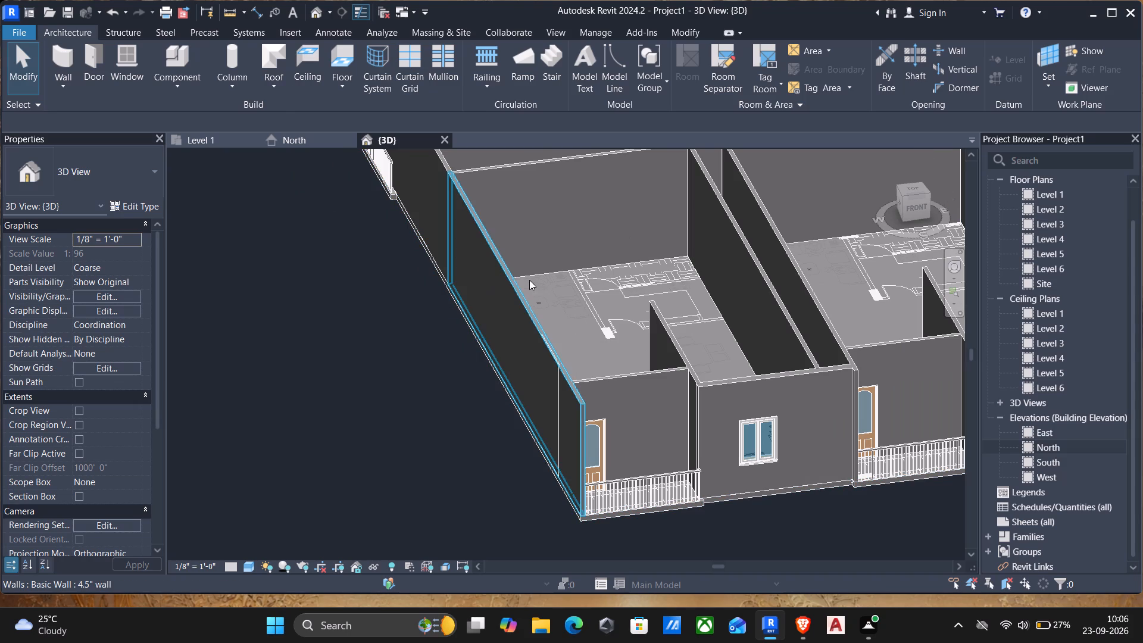
{"action": "scroll", "coordinate": [516, 300], "scroll_direction": "up", "scroll_amount": 4}
{"action": "scroll", "coordinate": [516, 300], "scroll_direction": "down", "scroll_amount": 2}
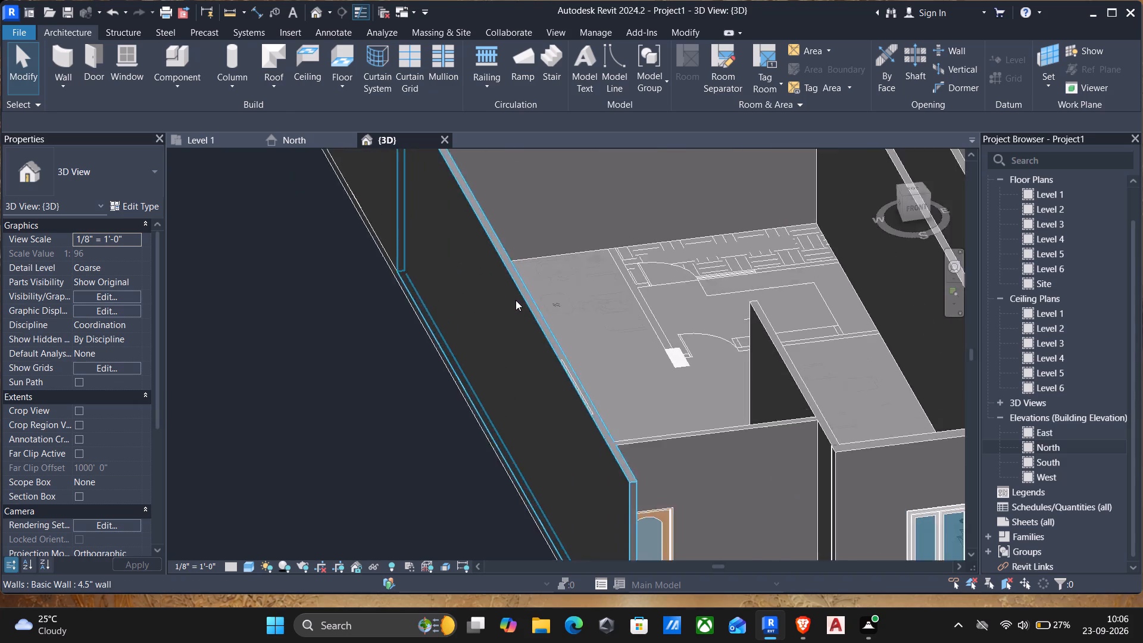
{"action": "scroll", "coordinate": [516, 300], "scroll_direction": "down", "scroll_amount": 8}
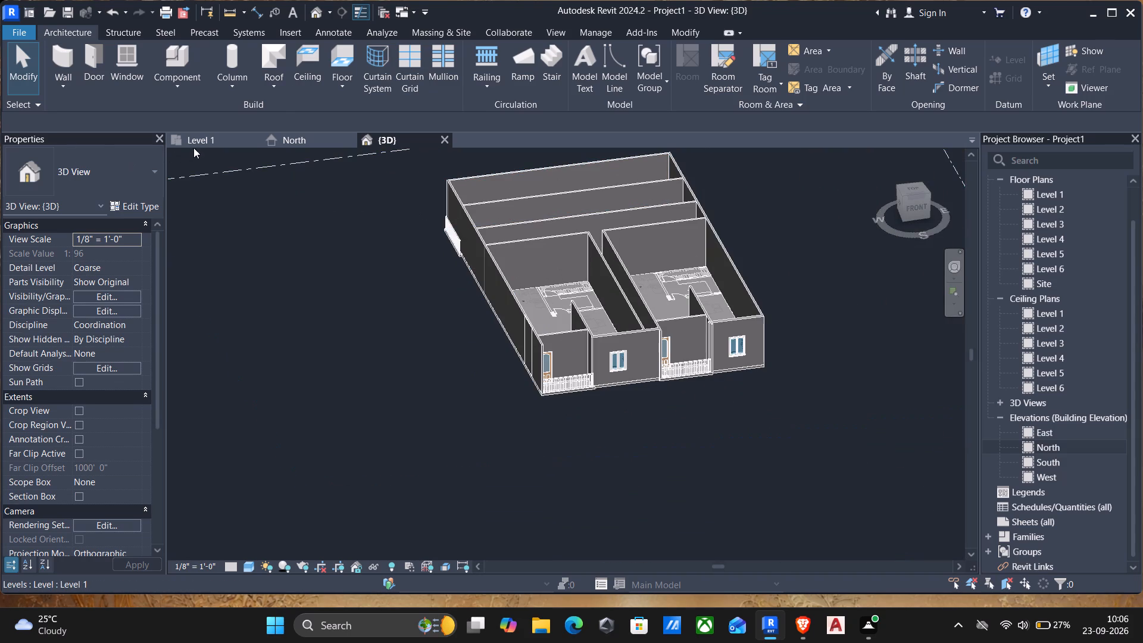
Cut the first c.bed's outer 4.5" wall with the curtain wall in the Level 1 plan, and check the opening in 3D.
{"action": "left_click", "coordinate": [200, 142]}
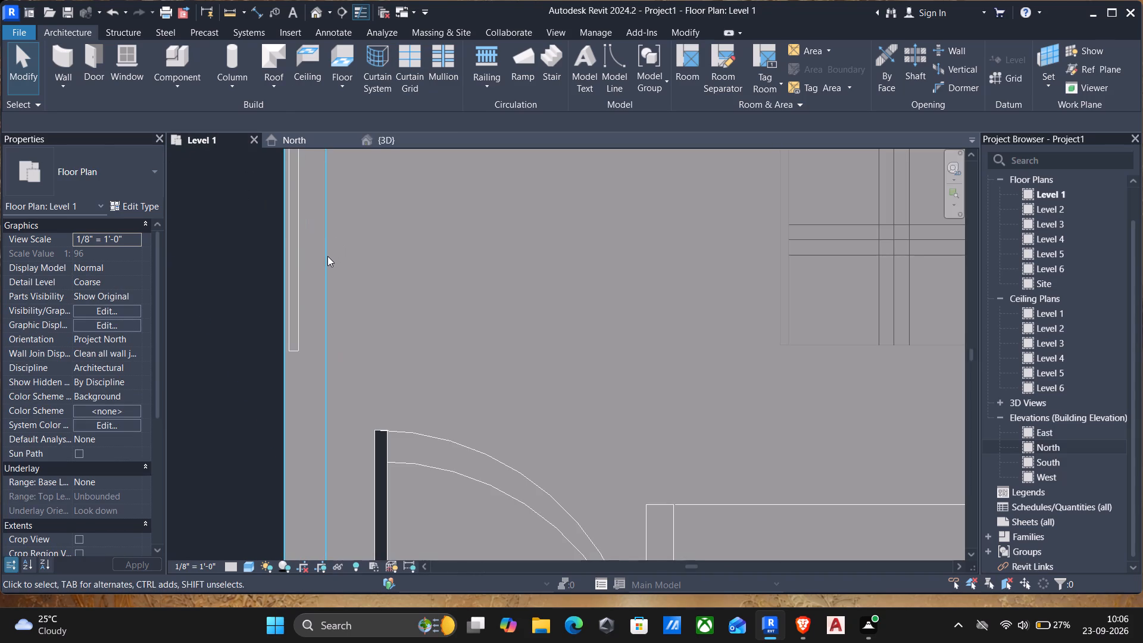
{"action": "type", "text": "li"}
{"action": "left_click", "coordinate": [171, 68]}
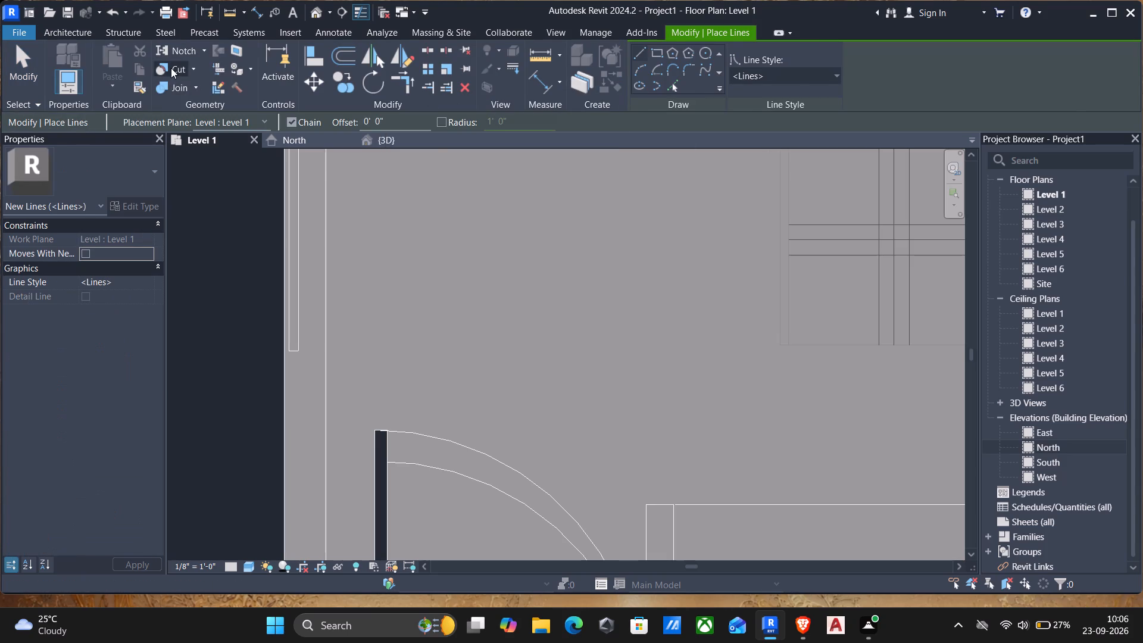
{"action": "left_click", "coordinate": [326, 240]}
{"action": "left_click", "coordinate": [311, 242]}
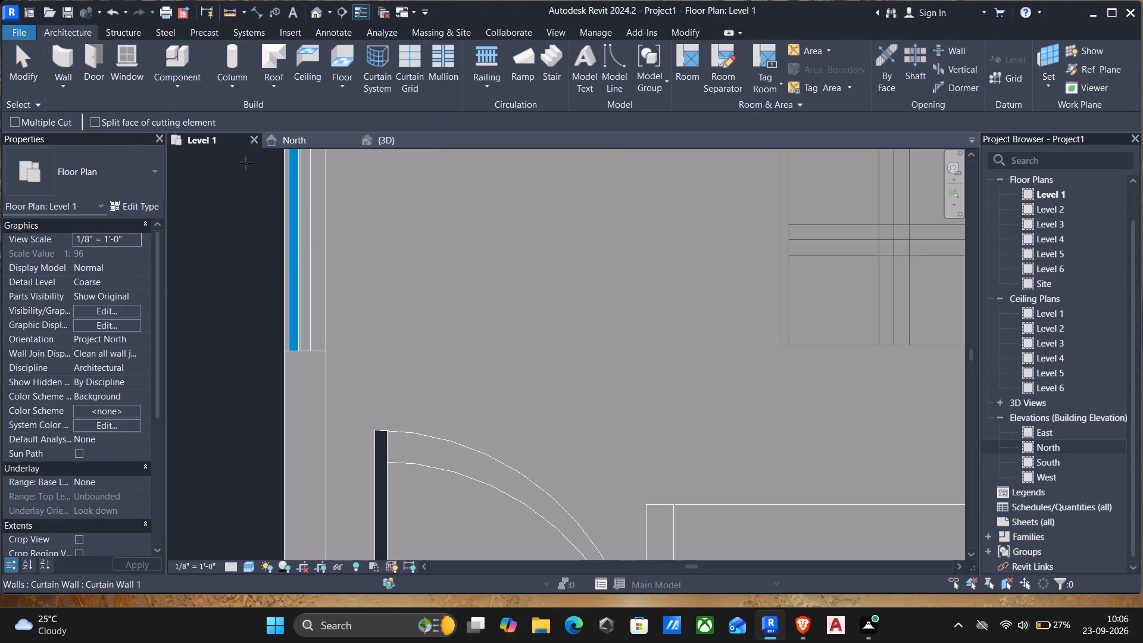
{"action": "left_click", "coordinate": [383, 142]}
{"action": "scroll", "coordinate": [555, 296], "scroll_direction": "up", "scroll_amount": 4}
{"action": "scroll", "coordinate": [466, 311], "scroll_direction": "up", "scroll_amount": 4}
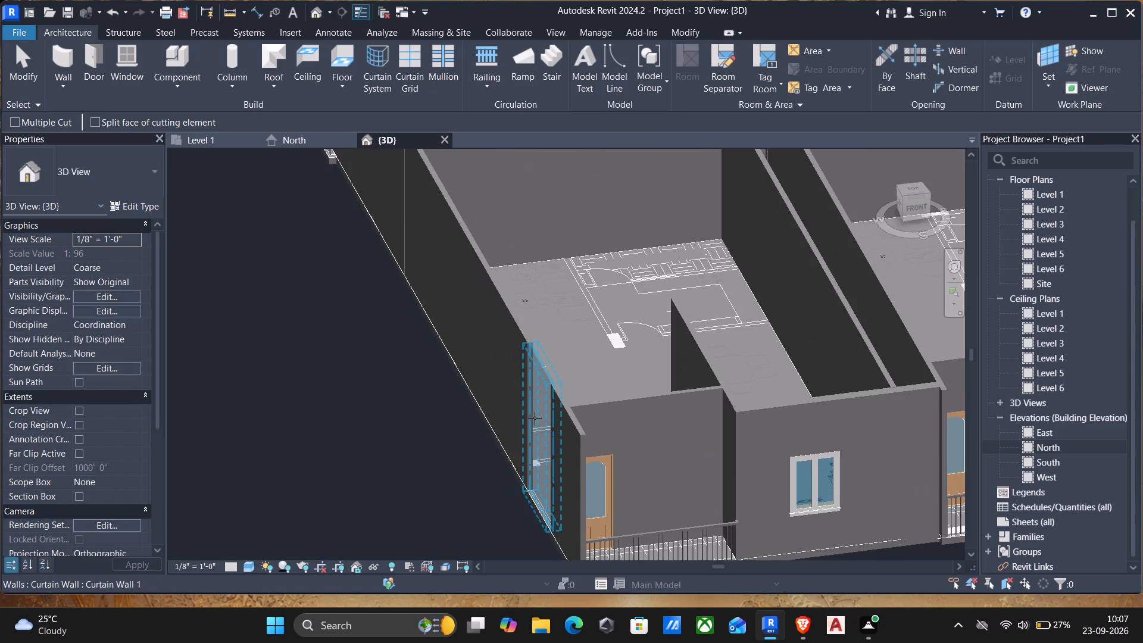
Resize the first c.bed's curtain wall in 3D to a top offset of about -2'-5" and base offset of about 1'-8".
{"action": "scroll", "coordinate": [537, 426], "scroll_direction": "down", "scroll_amount": 2}
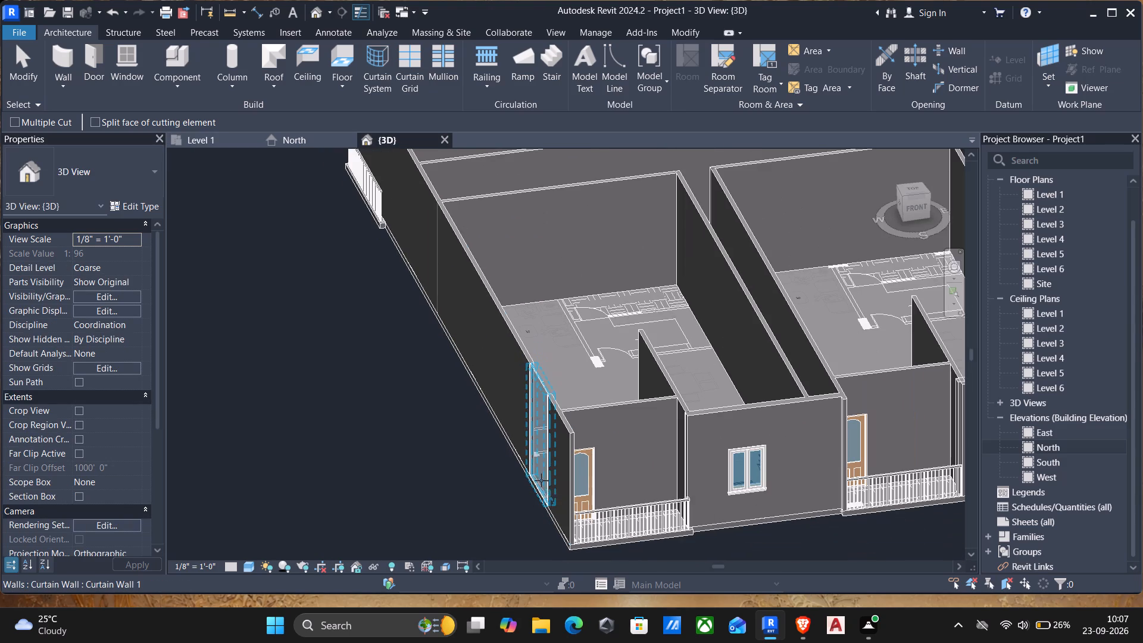
{"action": "key", "text": "Escape"}
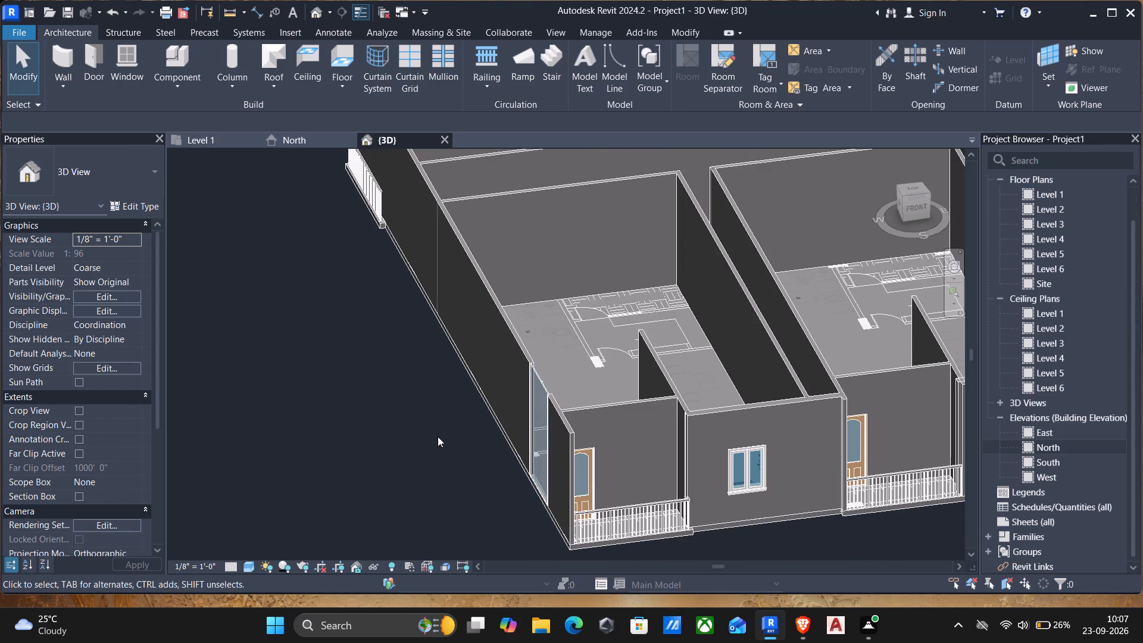
{"action": "middle_click_drag", "start_coordinate": [437, 432], "coordinate": [504, 388], "text": "shift"}
{"action": "middle_click_drag", "start_coordinate": [718, 373], "coordinate": [356, 372]}
{"action": "scroll", "coordinate": [614, 300], "scroll_direction": "up", "scroll_amount": 5}
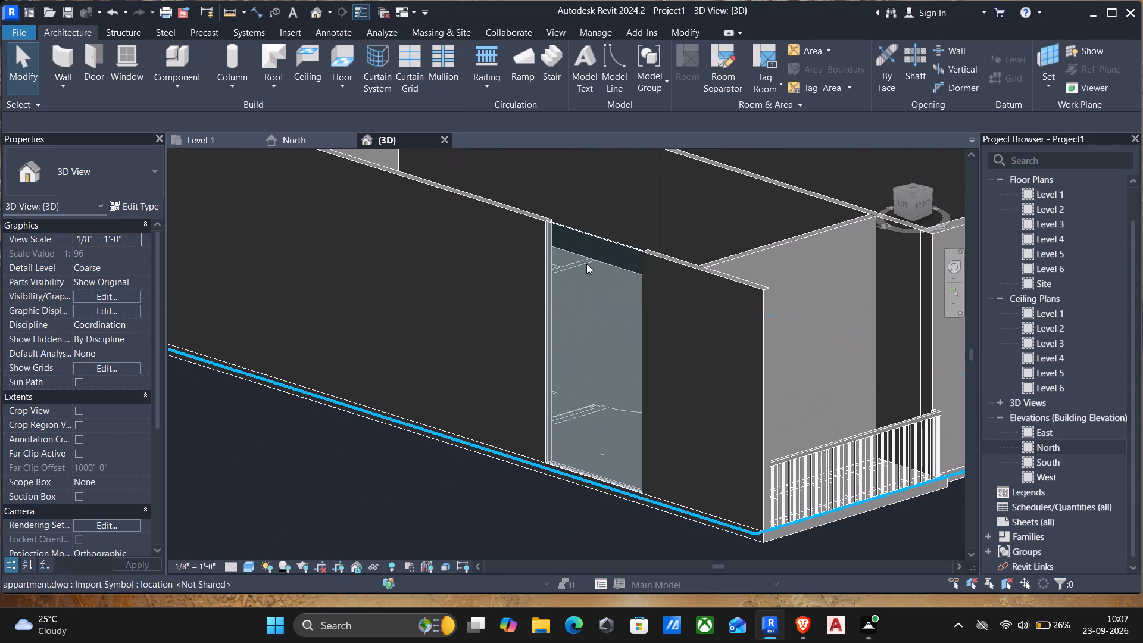
{"action": "left_click", "coordinate": [586, 237]}
{"action": "left_click_drag", "start_coordinate": [593, 233], "coordinate": [586, 258]}
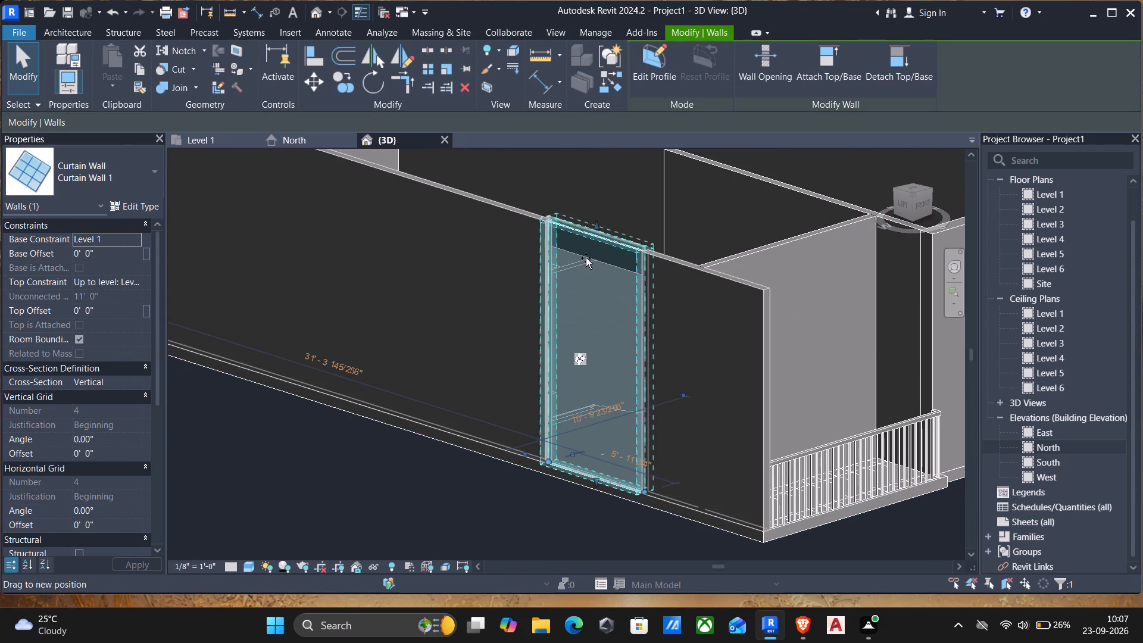
{"action": "left_click_drag", "start_coordinate": [586, 258], "coordinate": [570, 288]}
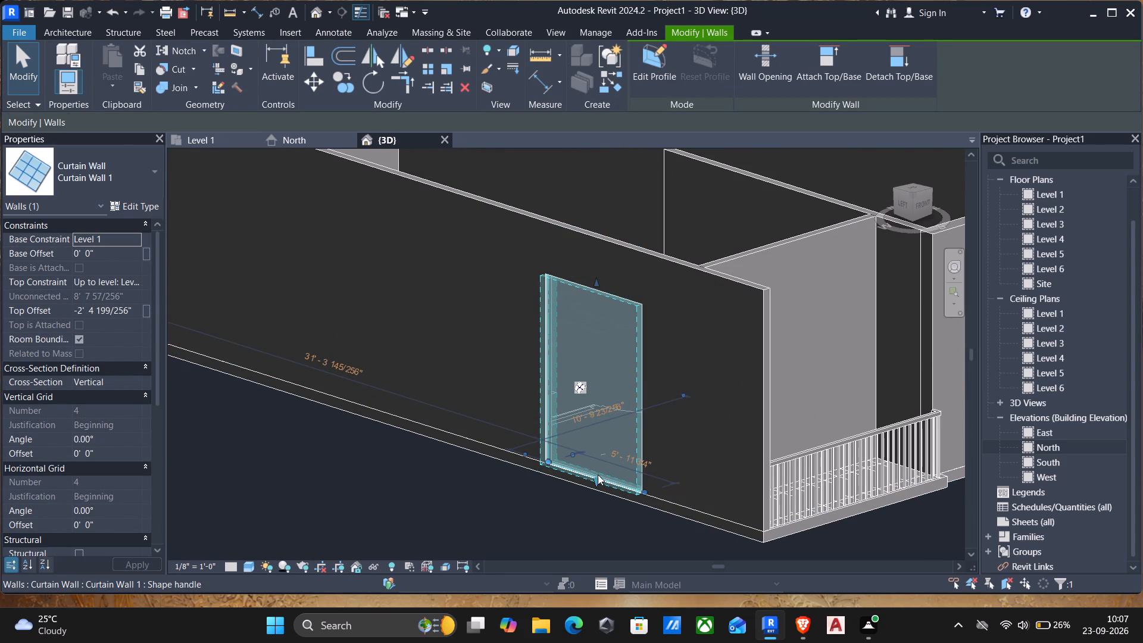
{"action": "left_click_drag", "start_coordinate": [592, 480], "coordinate": [599, 441]}
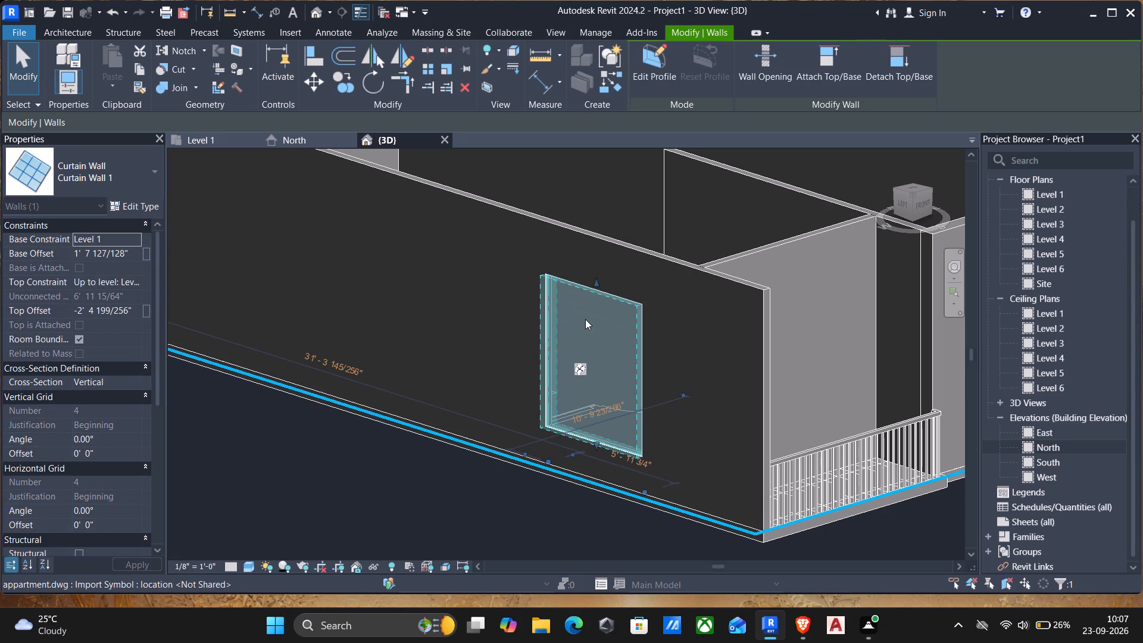
{"action": "scroll", "coordinate": [585, 317], "scroll_direction": "up", "scroll_amount": 3}
{"action": "scroll", "coordinate": [582, 335], "scroll_direction": "down", "scroll_amount": 4}
{"action": "scroll", "coordinate": [696, 348], "scroll_direction": "down", "scroll_amount": 1}
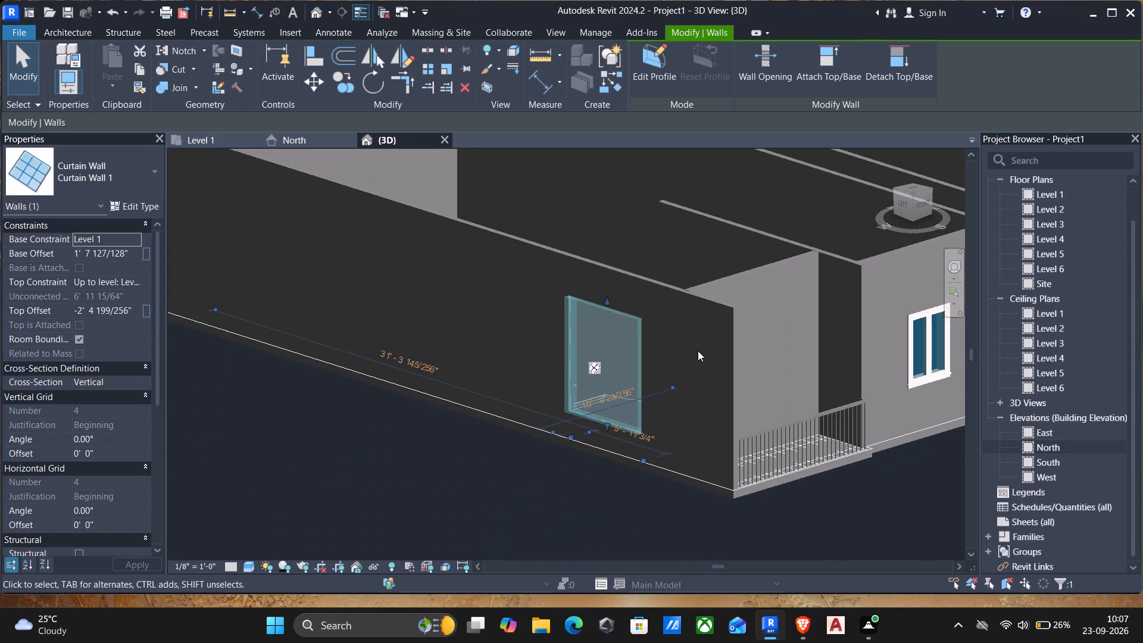
Set the Level 1 floor plan's visual style to Wireframe with the wall command active for Curtain Wall 1.
{"action": "left_click", "coordinate": [194, 140]}
{"action": "scroll", "coordinate": [302, 200], "scroll_direction": "down", "scroll_amount": 5}
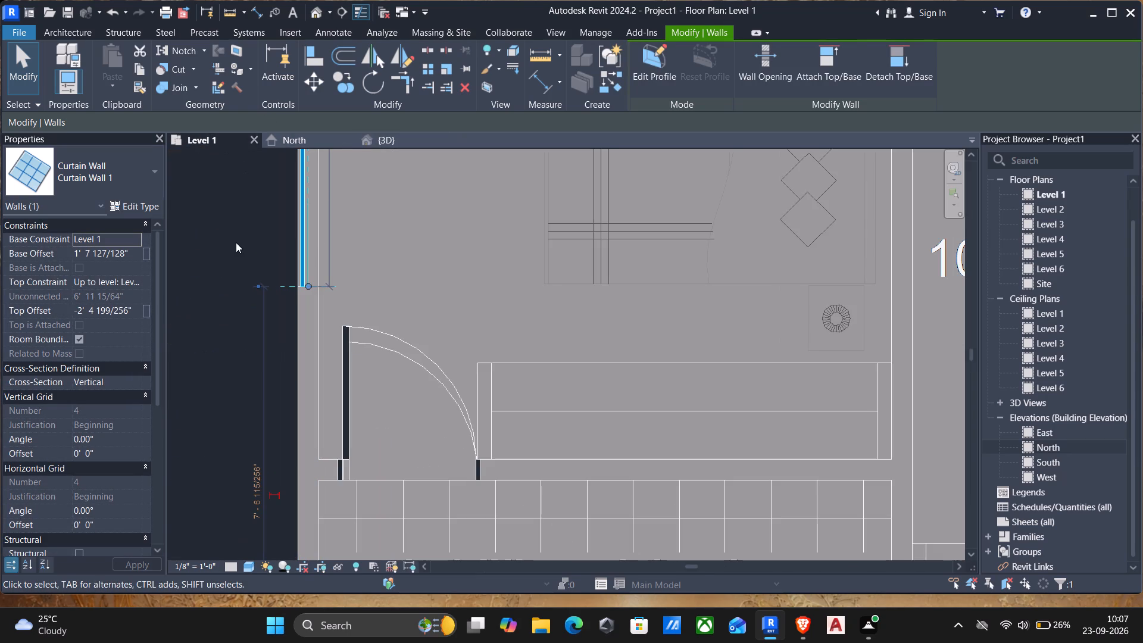
{"action": "left_click", "coordinate": [102, 172]}
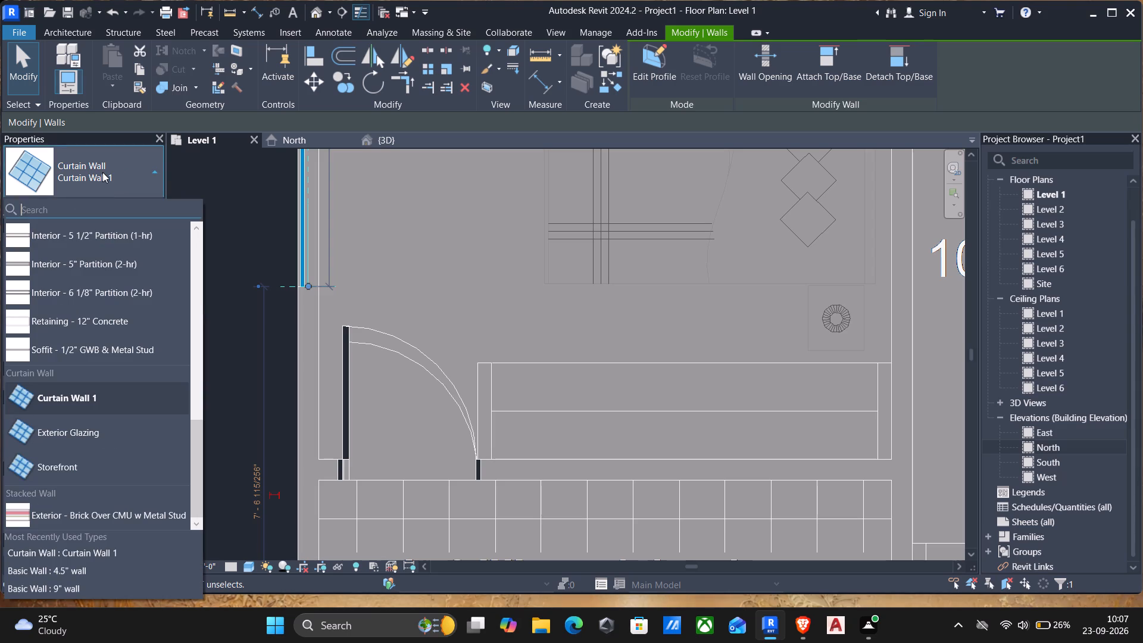
{"action": "left_click", "coordinate": [53, 401]}
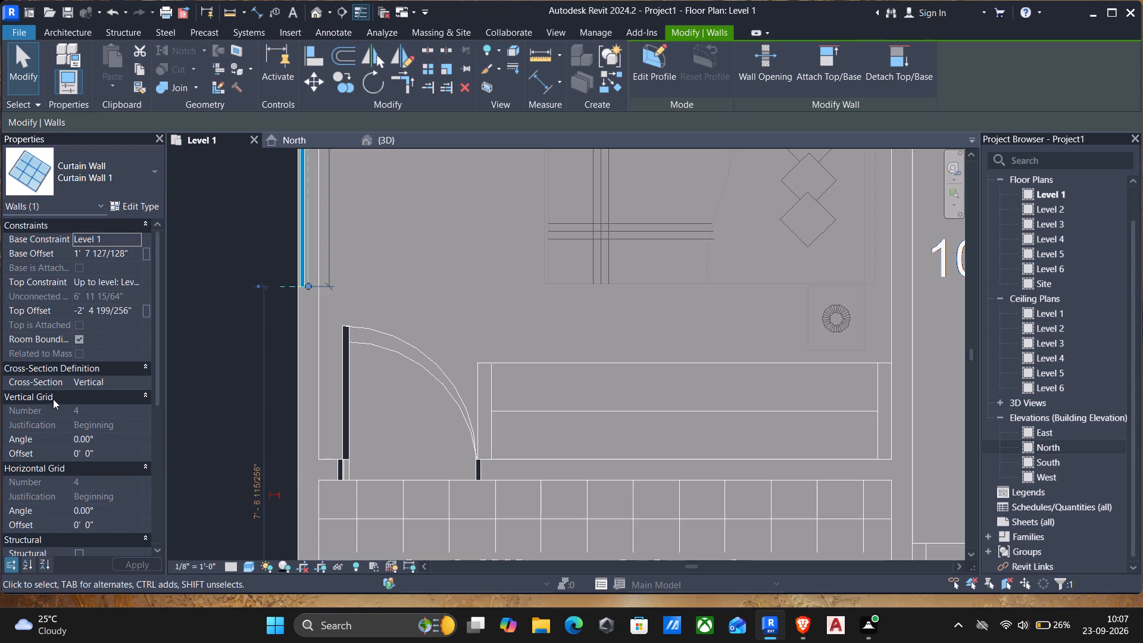
{"action": "scroll", "coordinate": [134, 352], "scroll_direction": "down", "scroll_amount": 3}
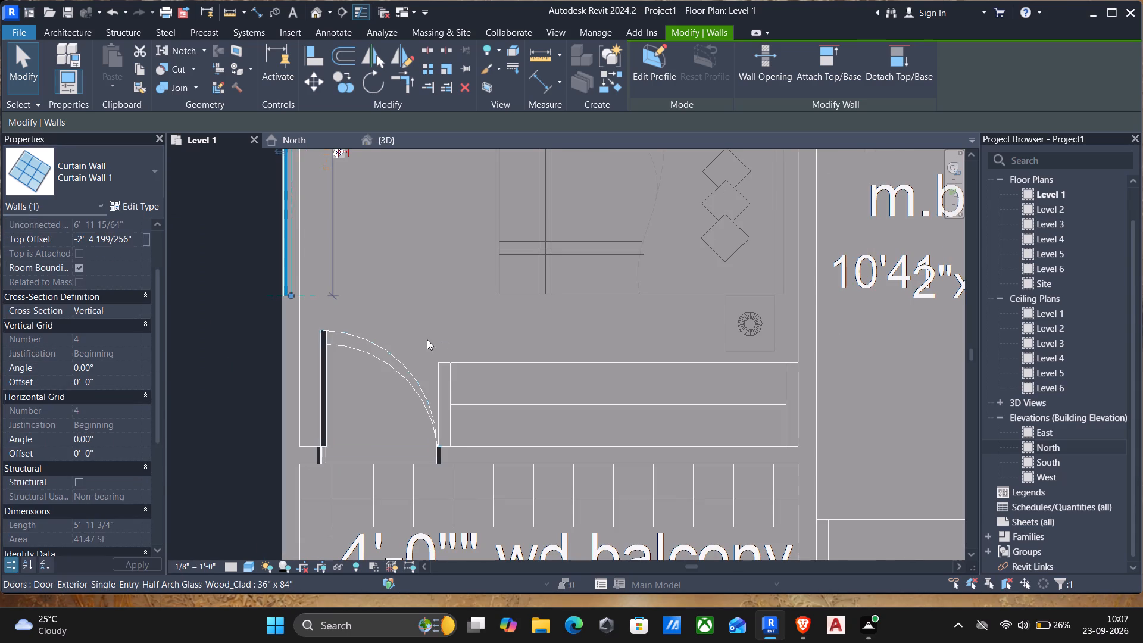
{"action": "key", "text": "Escape"}
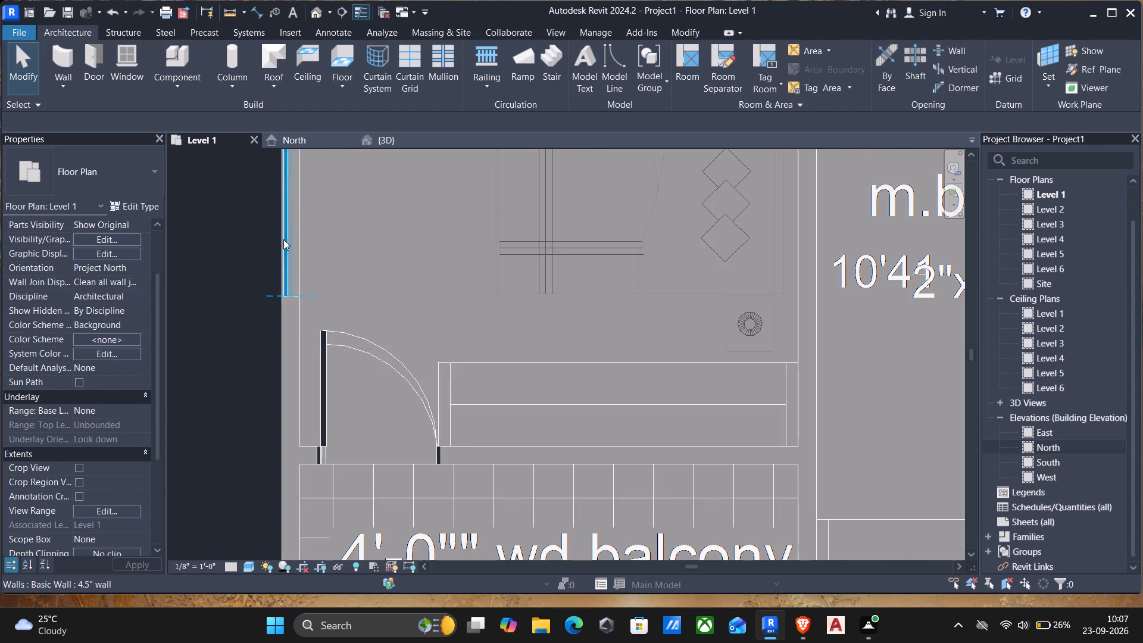
{"action": "key", "text": "w"}
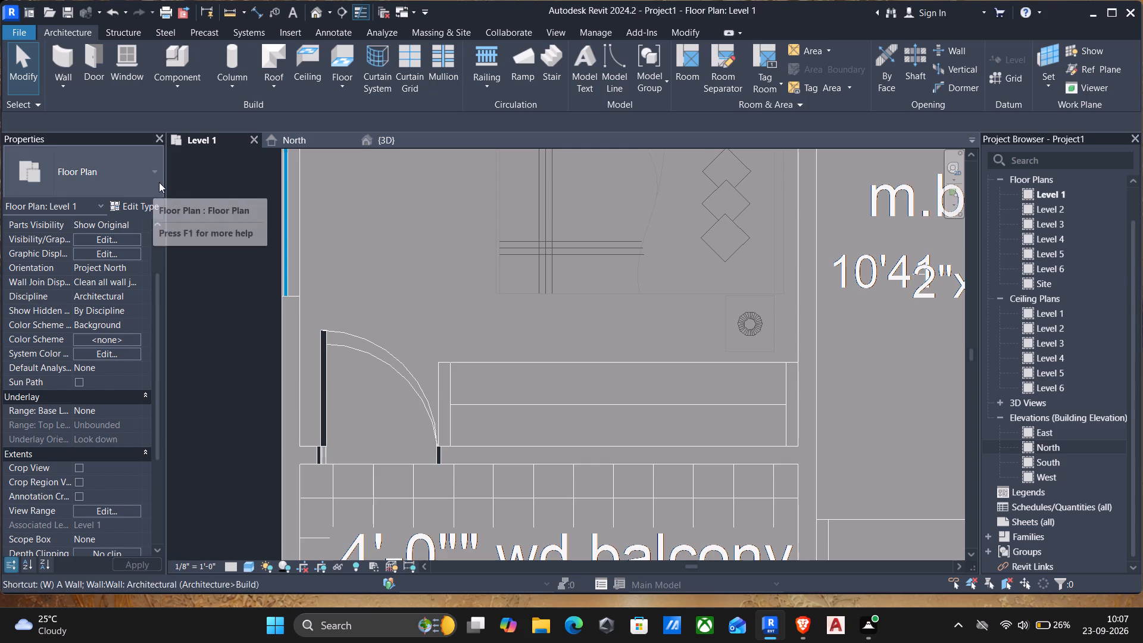
{"action": "key", "text": "a"}
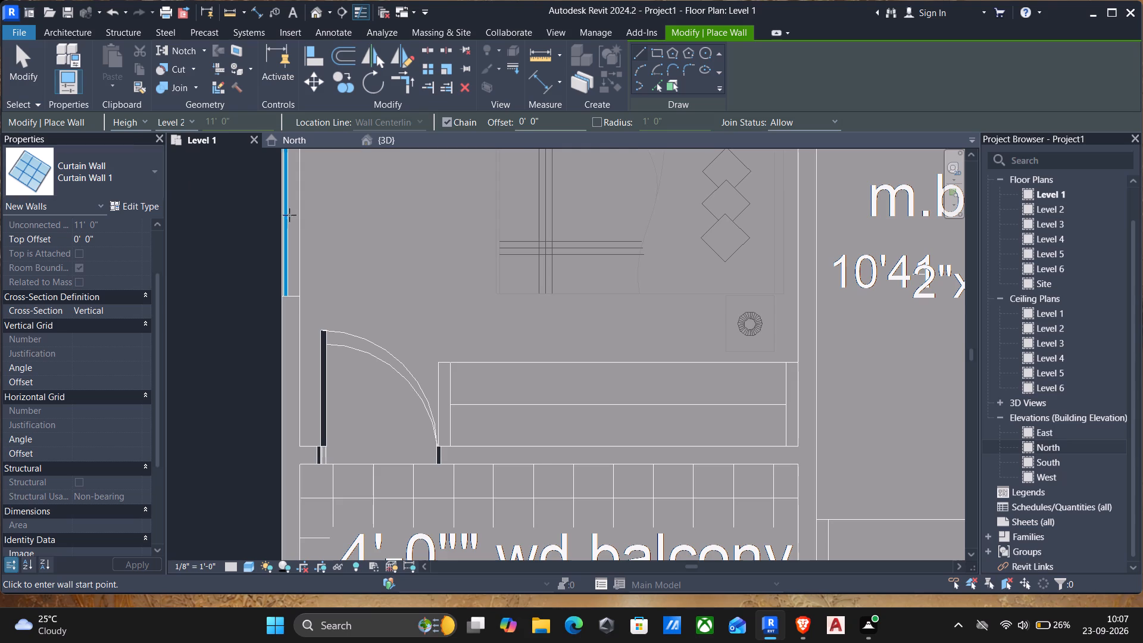
{"action": "scroll", "coordinate": [330, 260], "scroll_direction": "down", "scroll_amount": 2}
{"action": "middle_click_drag", "start_coordinate": [349, 268], "coordinate": [190, 296]}
{"action": "scroll", "coordinate": [244, 294], "scroll_direction": "down", "scroll_amount": 2}
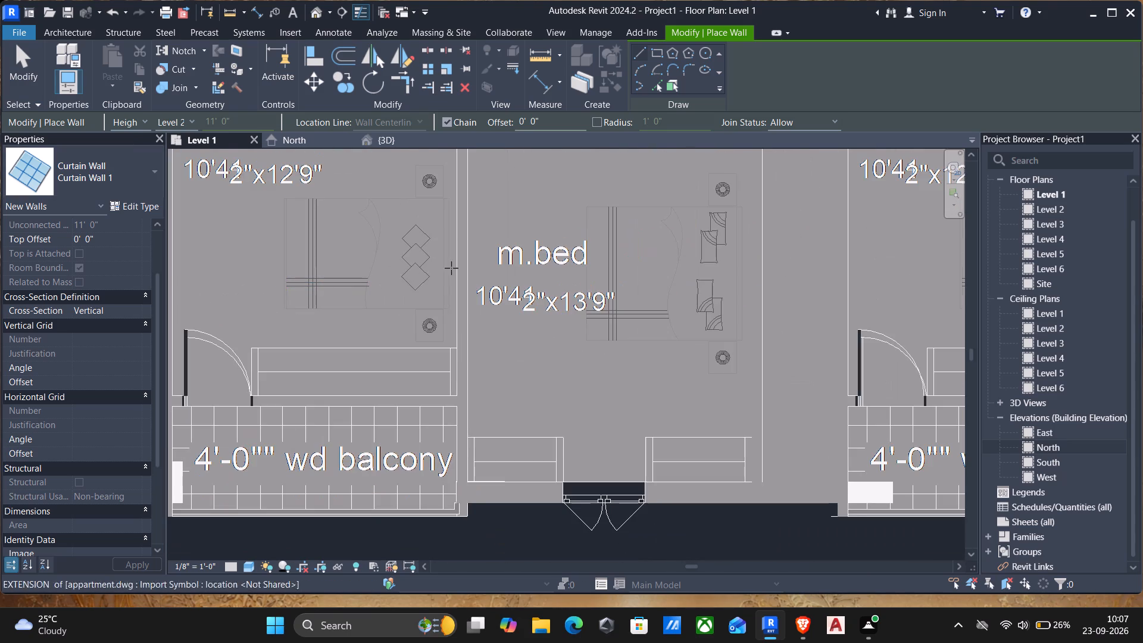
{"action": "scroll", "coordinate": [474, 296], "scroll_direction": "down", "scroll_amount": 3}
{"action": "middle_click_drag", "start_coordinate": [505, 300], "coordinate": [99, 380]}
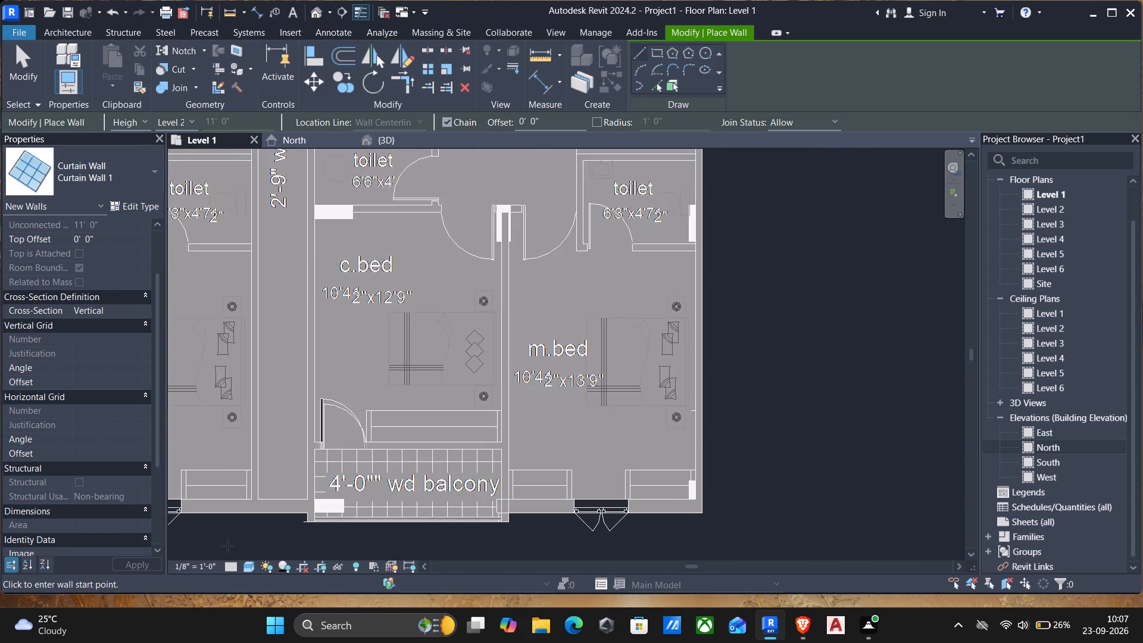
{"action": "left_click", "coordinate": [254, 569]}
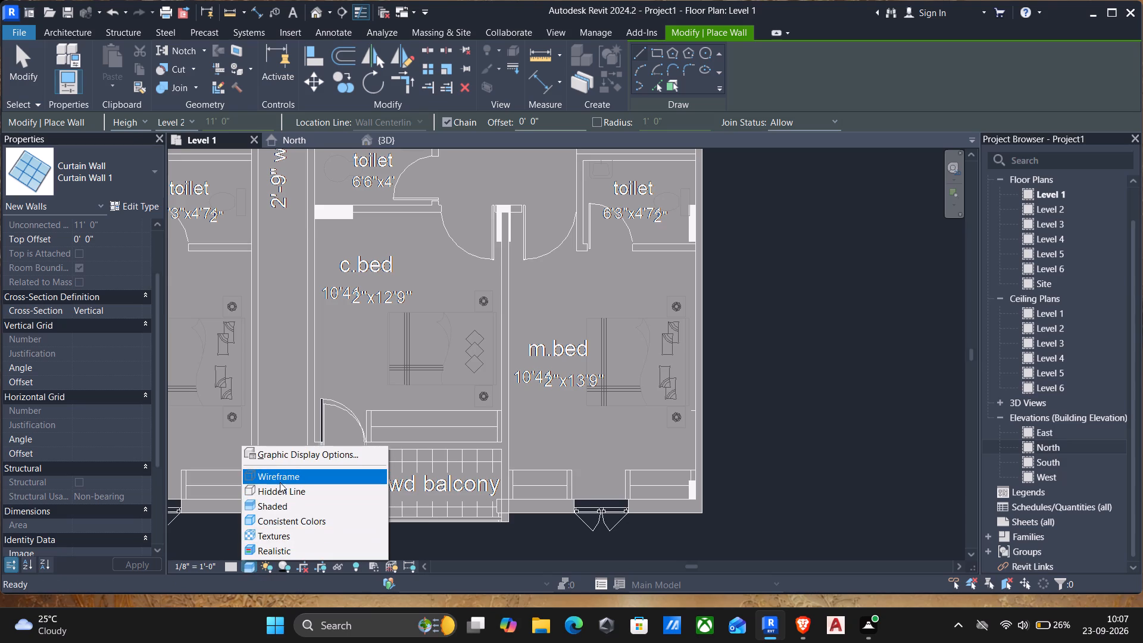
{"action": "left_click", "coordinate": [274, 479]}
Draw a Curtain Wall 1 segment along the window line in the last m.bed's outer side wall, with its orientation flipped.
{"action": "scroll", "coordinate": [719, 332], "scroll_direction": "up", "scroll_amount": 4}
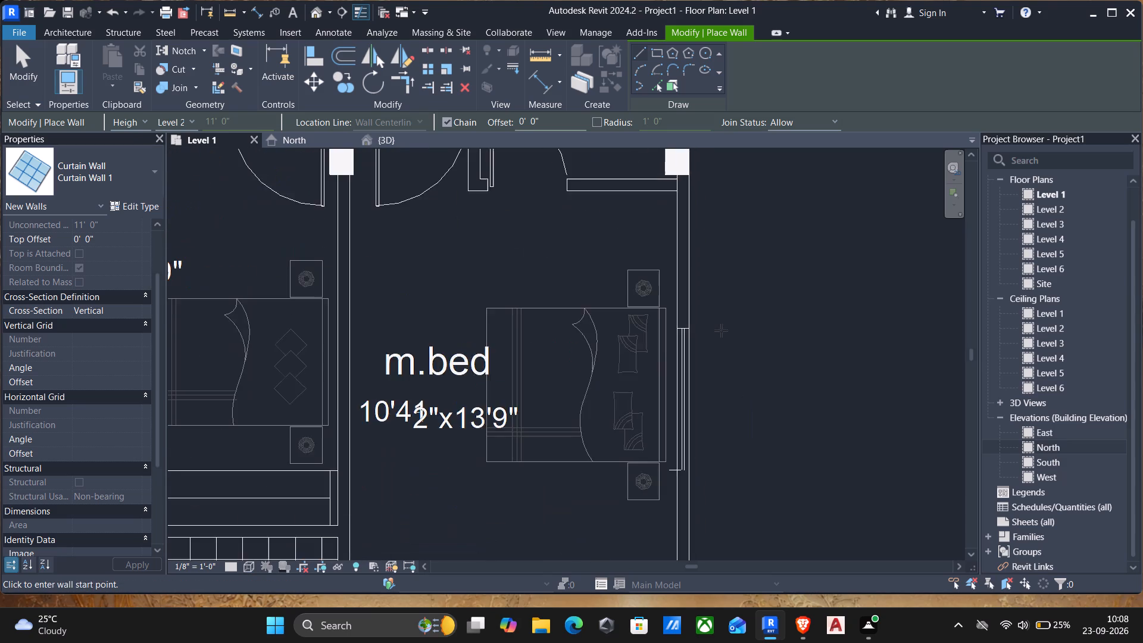
{"action": "scroll", "coordinate": [707, 367], "scroll_direction": "up", "scroll_amount": 5}
{"action": "scroll", "coordinate": [655, 309], "scroll_direction": "up", "scroll_amount": 5}
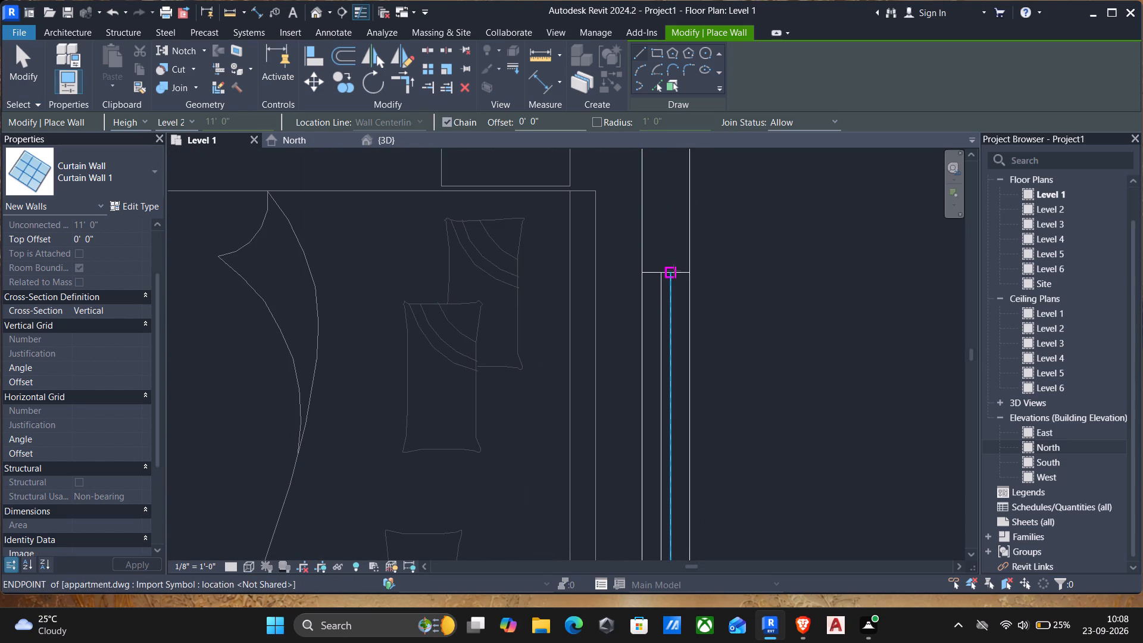
{"action": "left_click", "coordinate": [670, 271]}
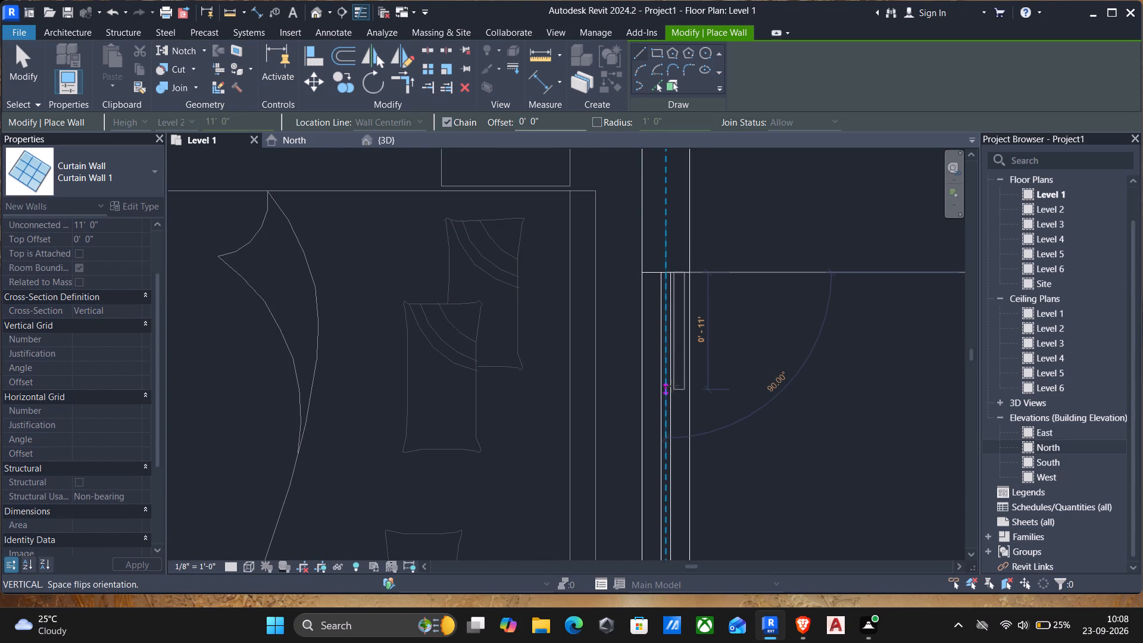
{"action": "key", "text": "space"}
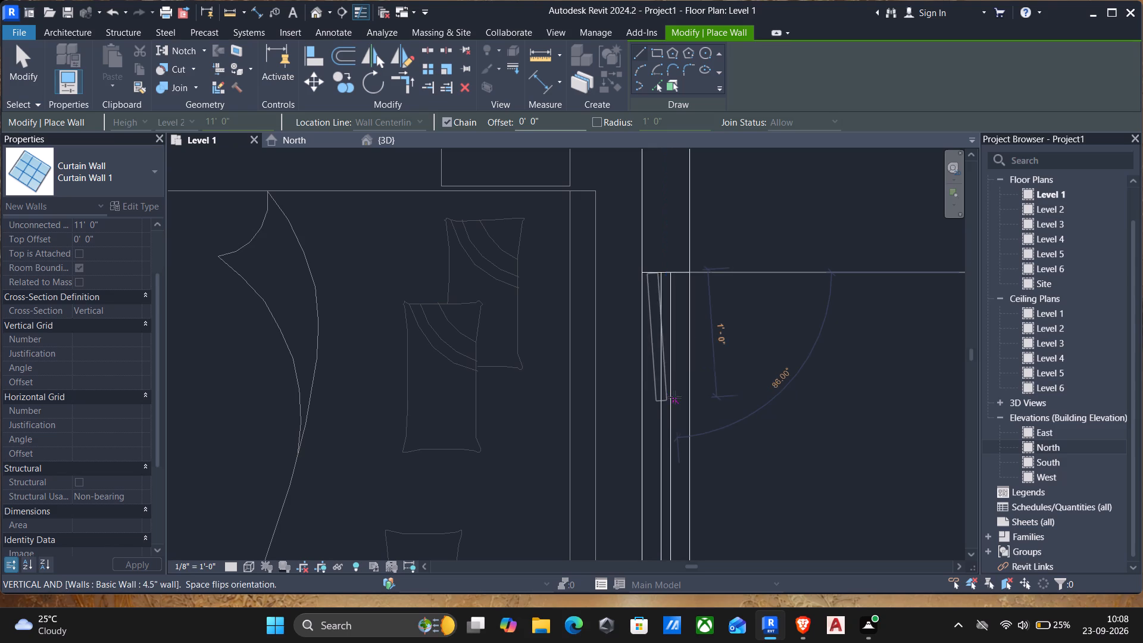
{"action": "middle_click_drag", "start_coordinate": [674, 398], "coordinate": [607, 311]}
{"action": "scroll", "coordinate": [604, 314], "scroll_direction": "down", "scroll_amount": 2}
{"action": "middle_click_drag", "start_coordinate": [594, 367], "coordinate": [562, 316]}
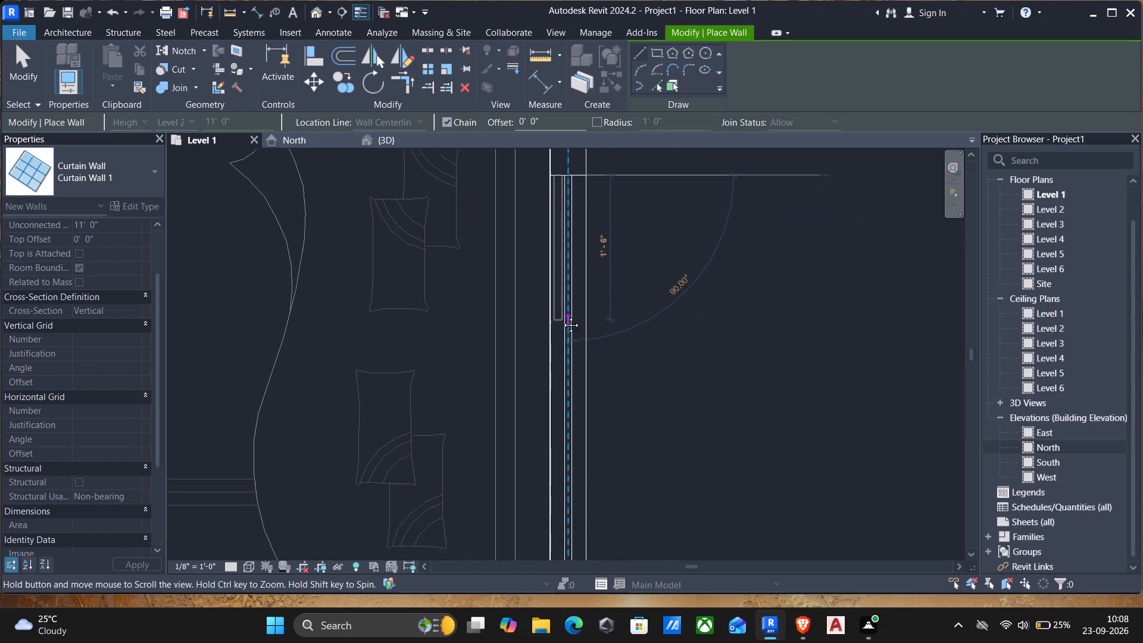
{"action": "middle_click_drag", "start_coordinate": [562, 316], "coordinate": [558, 313]}
{"action": "middle_click_drag", "start_coordinate": [551, 391], "coordinate": [550, 257]}
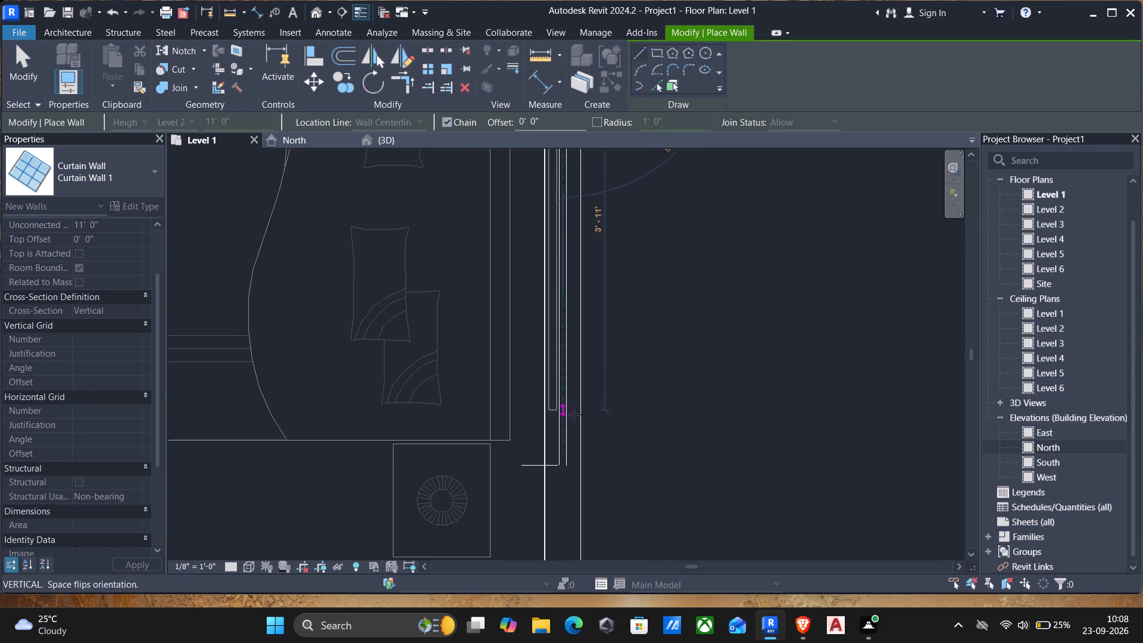
{"action": "scroll", "coordinate": [563, 461], "scroll_direction": "up", "scroll_amount": 3}
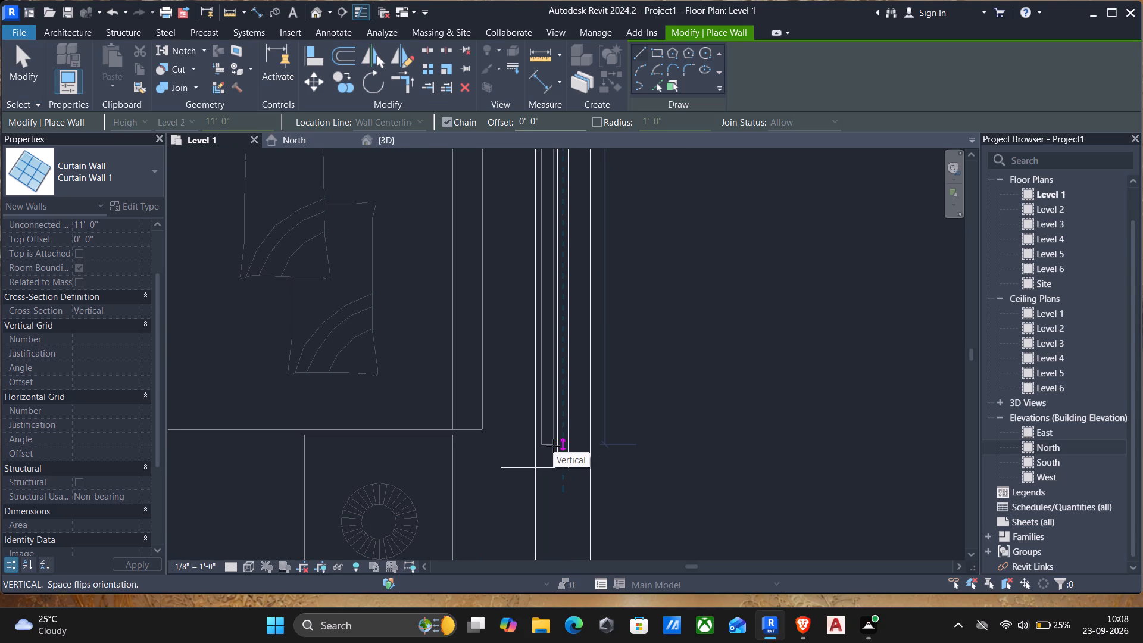
{"action": "scroll", "coordinate": [553, 446], "scroll_direction": "up", "scroll_amount": 3}
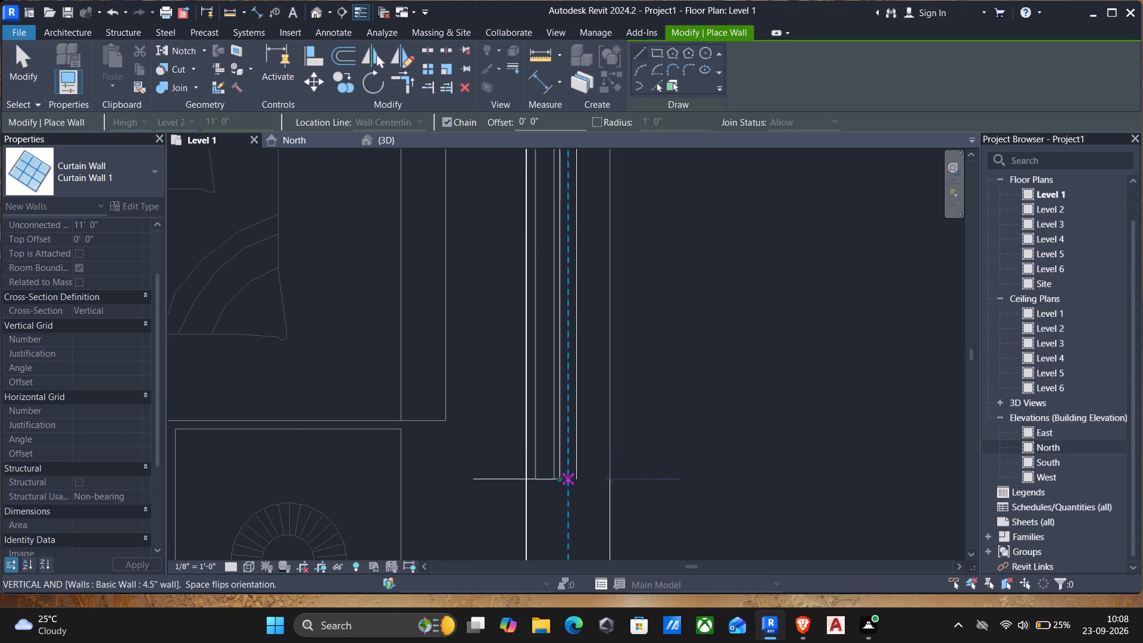
{"action": "left_click", "coordinate": [566, 477]}
{"action": "key", "text": "Escape"}
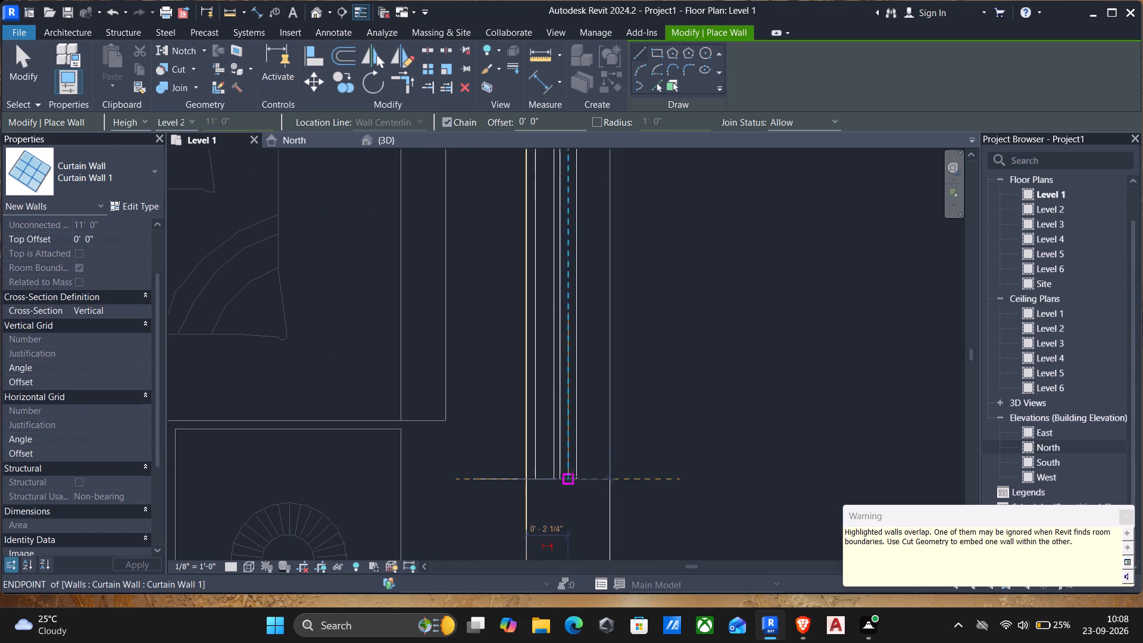
{"action": "key", "text": "Escape"}
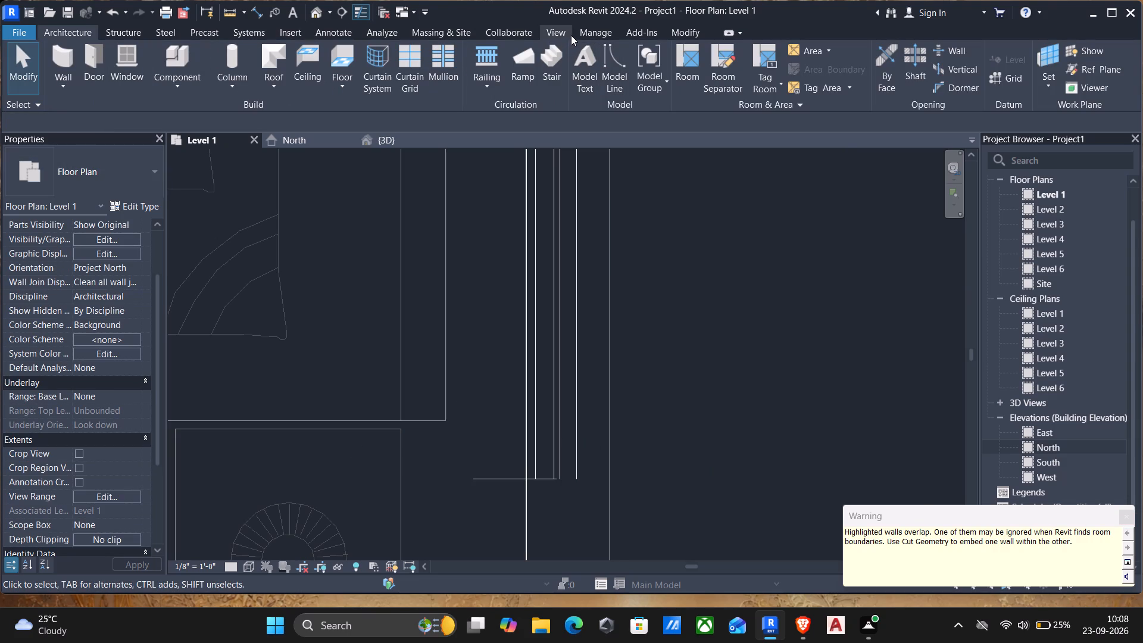
Cut the last m.bed's outer 4.5" wall with the overlapping curtain wall using Cut Geometry, and check the opening in 3D.
{"action": "type", "text": "li"}
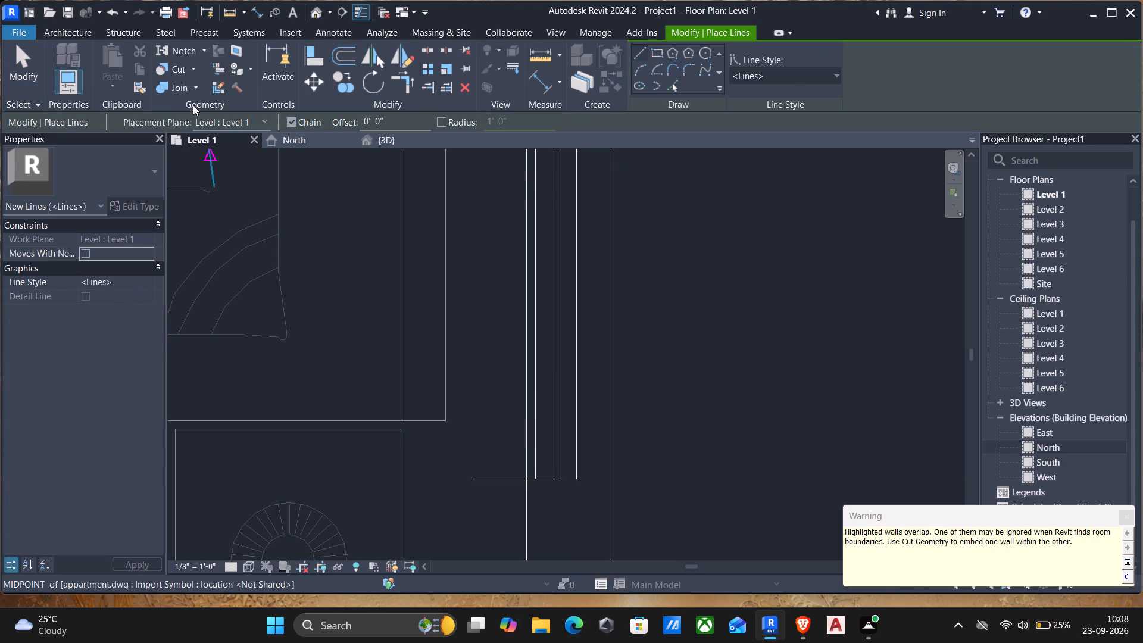
{"action": "left_click", "coordinate": [169, 72]}
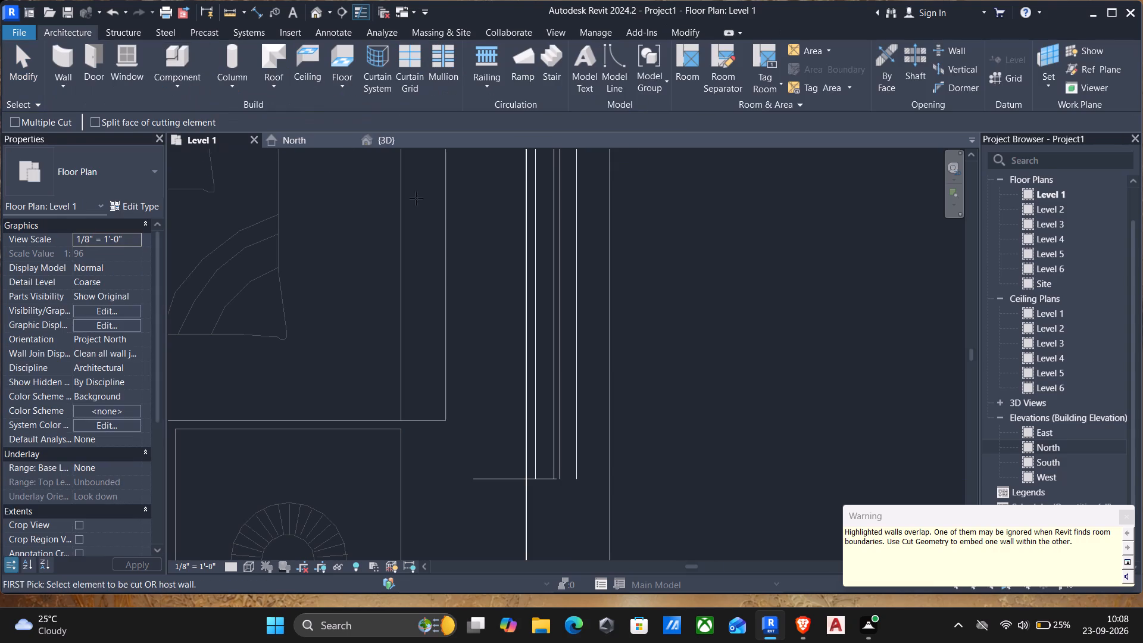
{"action": "left_click", "coordinate": [611, 239]}
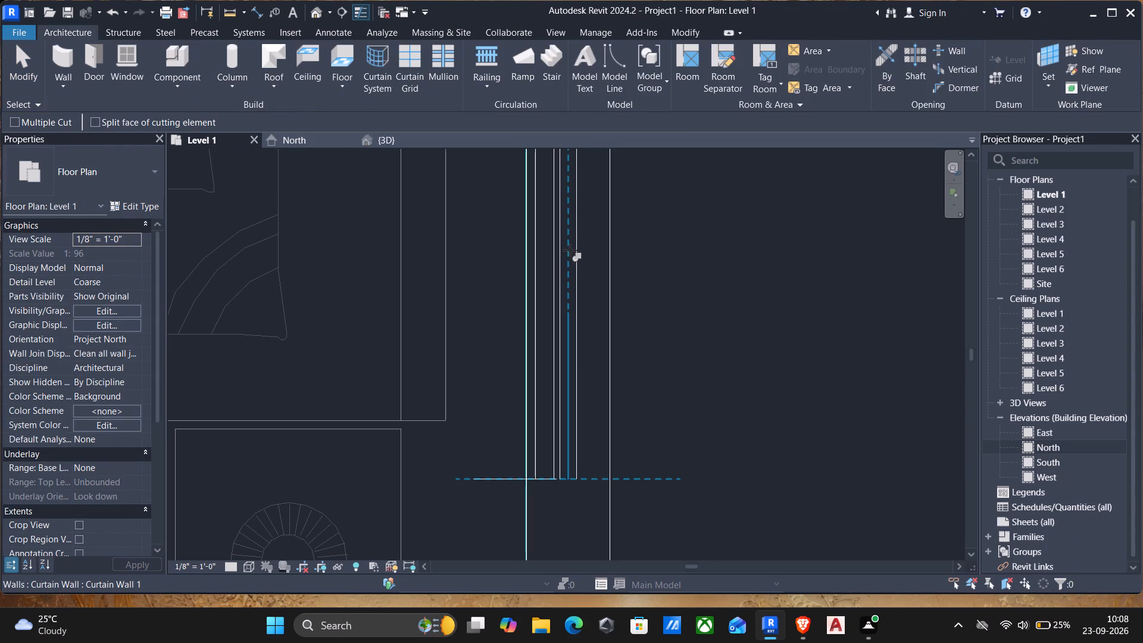
{"action": "left_click", "coordinate": [570, 250]}
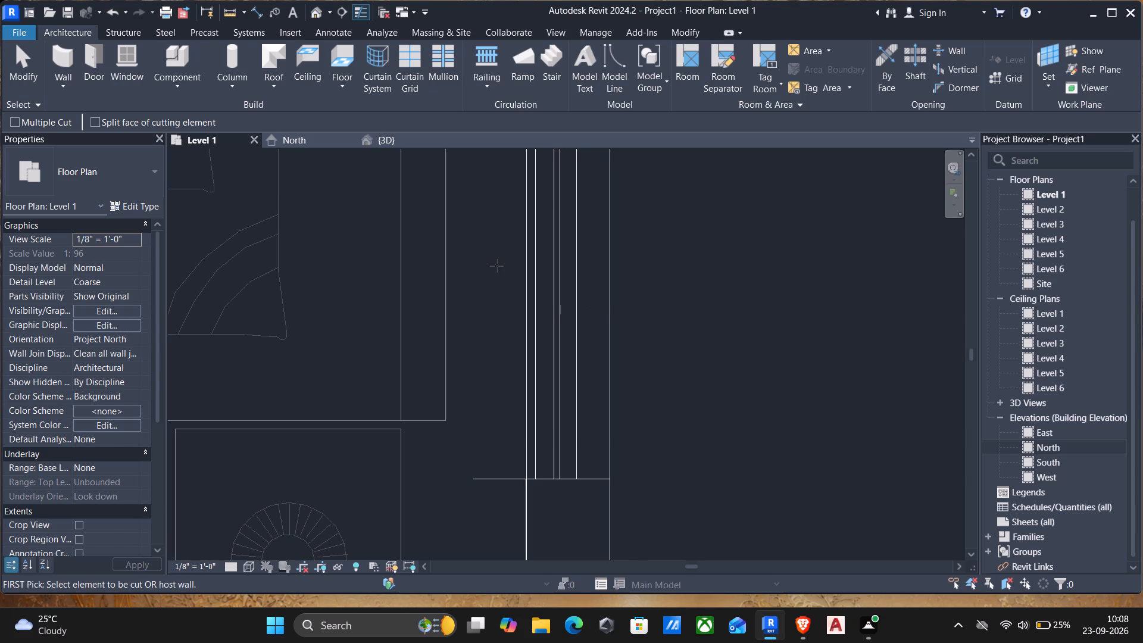
{"action": "key", "text": "Escape"}
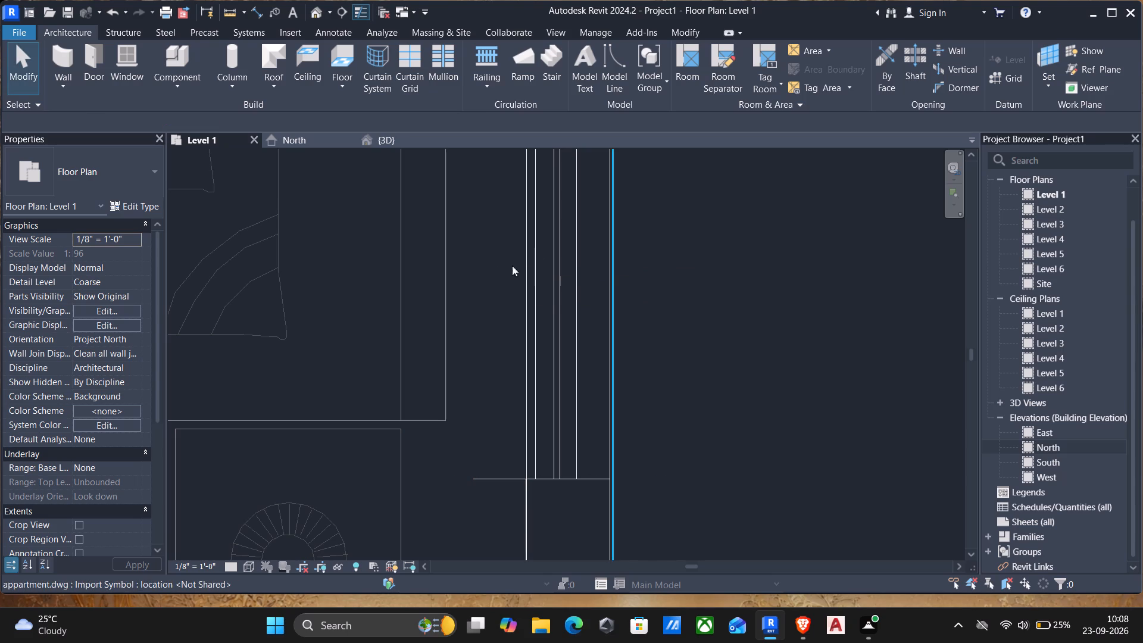
{"action": "left_click", "coordinate": [377, 145]}
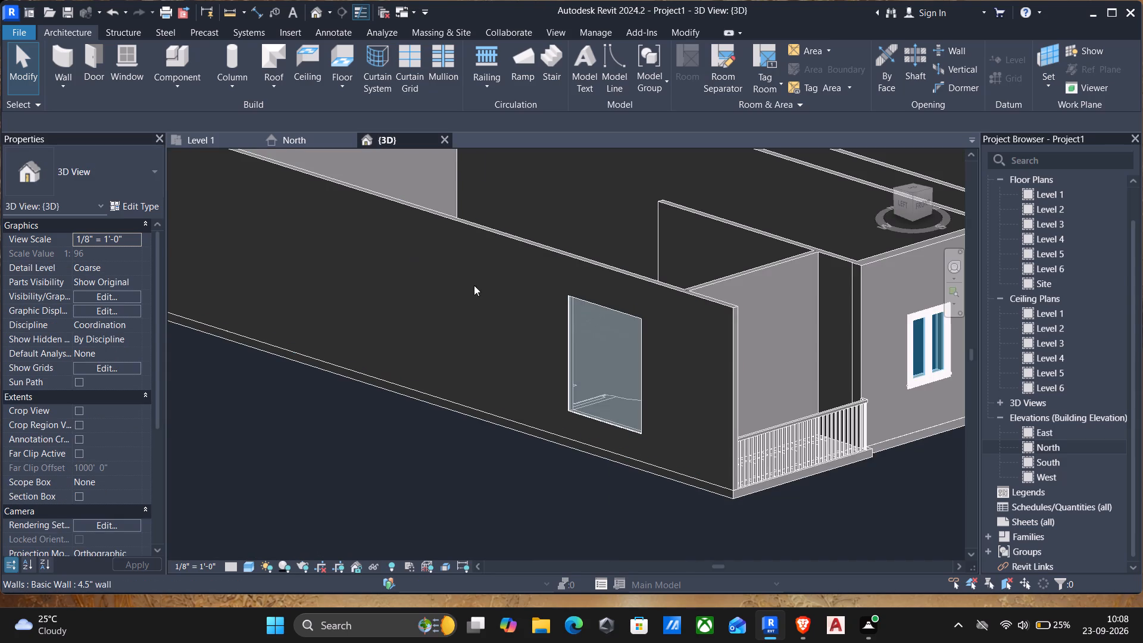
{"action": "scroll", "coordinate": [566, 316], "scroll_direction": "down", "scroll_amount": 4}
{"action": "scroll", "coordinate": [695, 345], "scroll_direction": "down", "scroll_amount": 4}
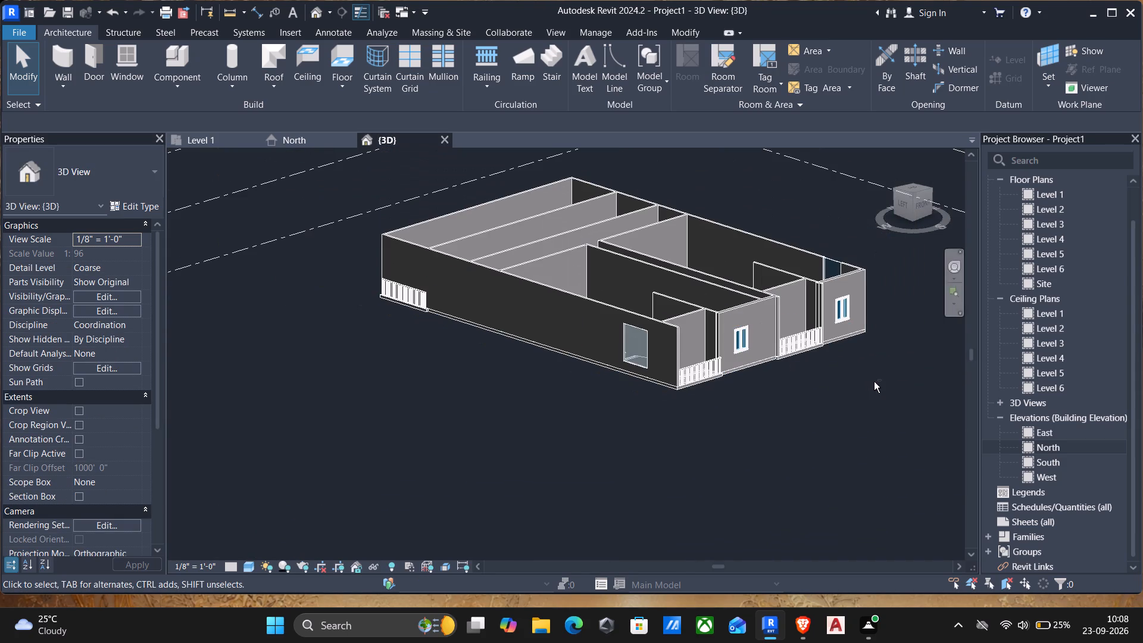
{"action": "middle_click_drag", "start_coordinate": [874, 382], "coordinate": [607, 386], "text": "shift"}
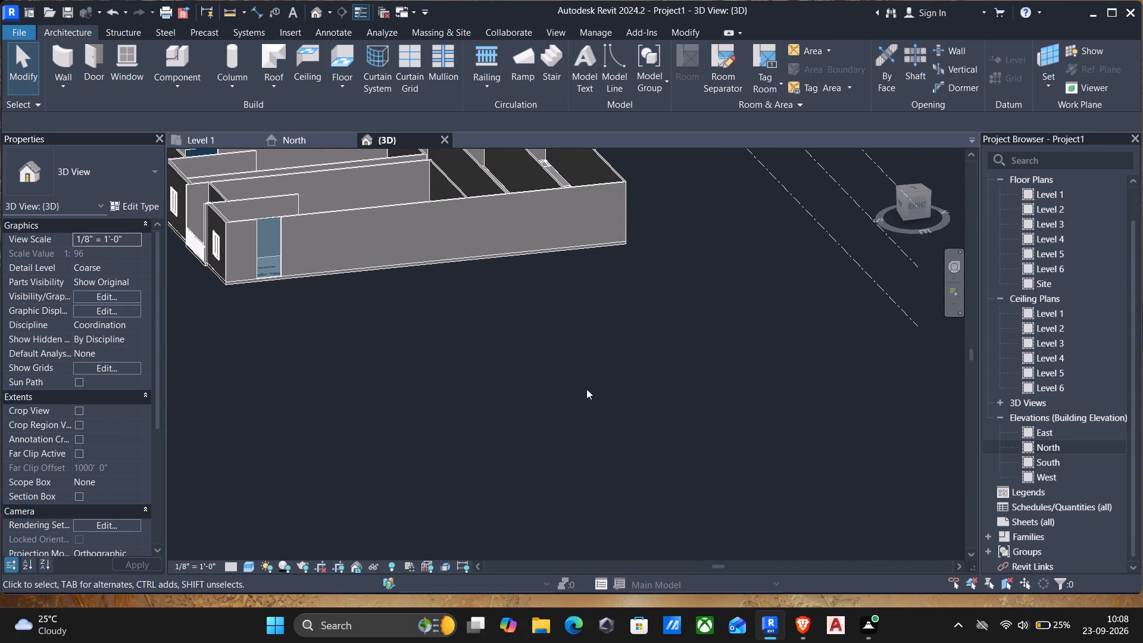
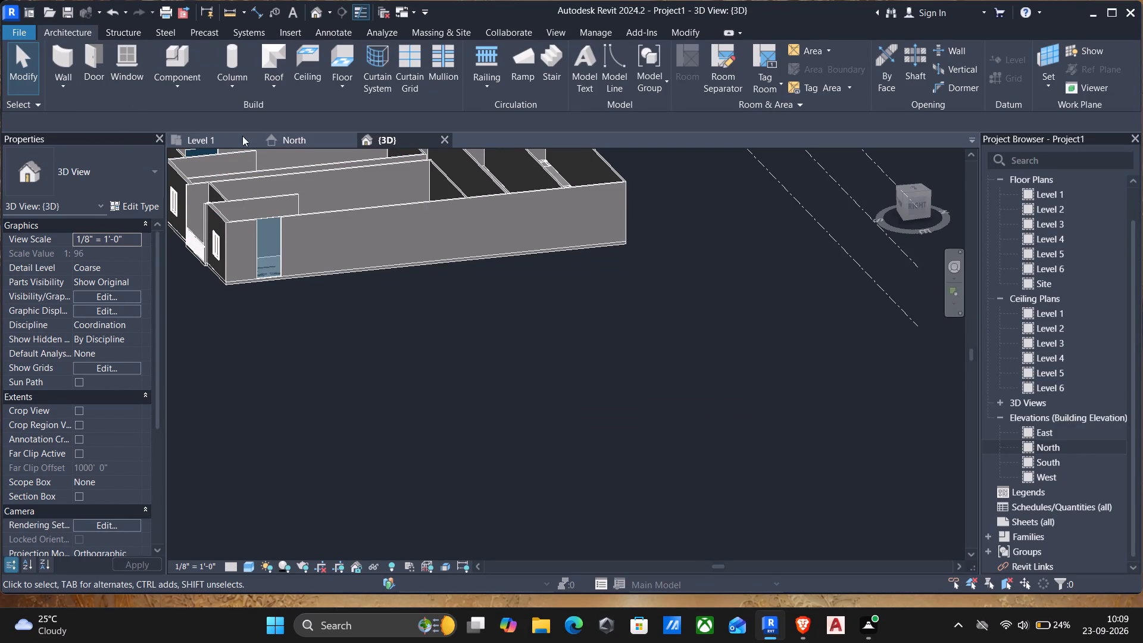
In the Level 1 plan, draw a Curtain Wall 1 segment, orientation flipped, over the m.bed window in the wall beside the 2'-9" gap.
{"action": "left_click", "coordinate": [189, 137]}
{"action": "scroll", "coordinate": [313, 224], "scroll_direction": "down", "scroll_amount": 2}
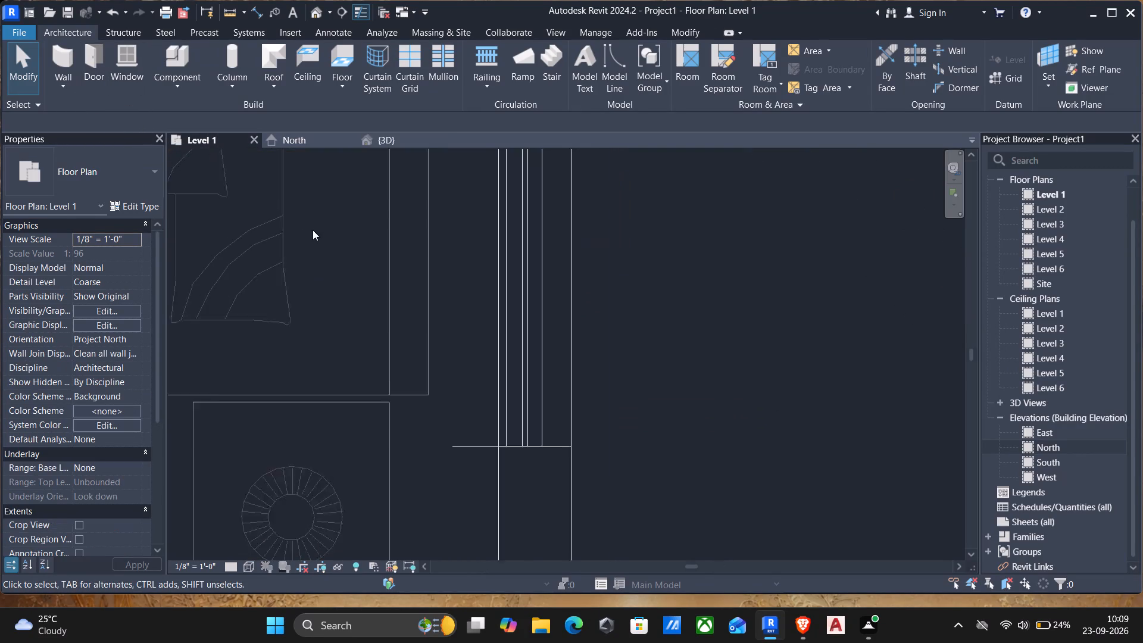
{"action": "scroll", "coordinate": [313, 230], "scroll_direction": "down", "scroll_amount": 3}
{"action": "middle_click_drag", "start_coordinate": [313, 240], "coordinate": [440, 360]}
{"action": "scroll", "coordinate": [516, 344], "scroll_direction": "down", "scroll_amount": 6}
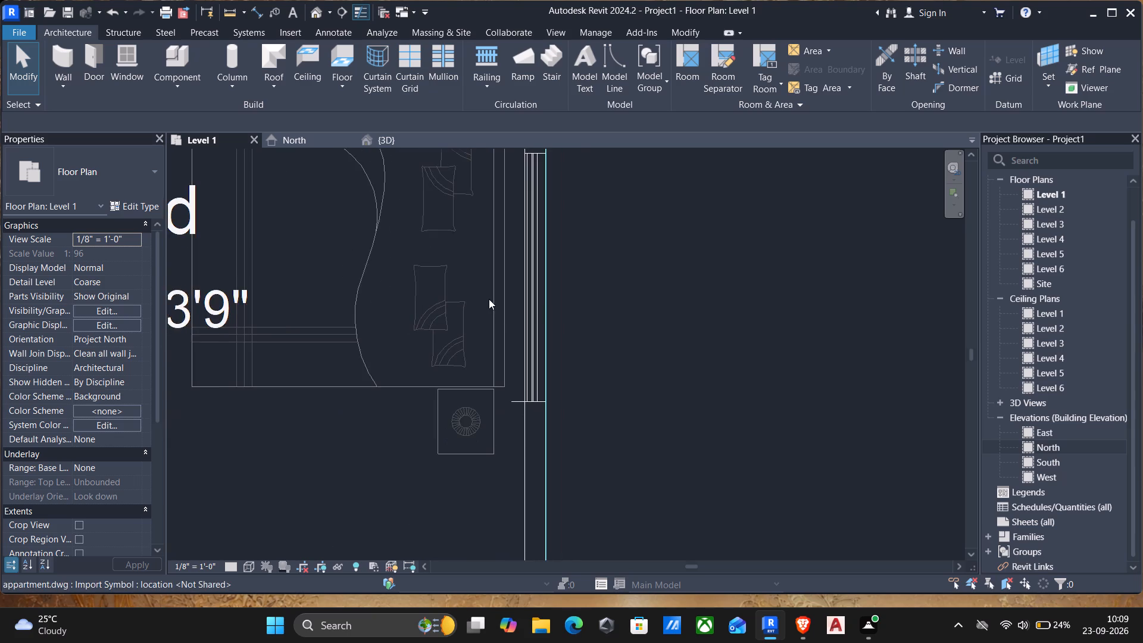
{"action": "middle_click_drag", "start_coordinate": [489, 299], "coordinate": [788, 338]}
{"action": "scroll", "coordinate": [538, 318], "scroll_direction": "down", "scroll_amount": 2}
{"action": "middle_click_drag", "start_coordinate": [510, 307], "coordinate": [697, 315]}
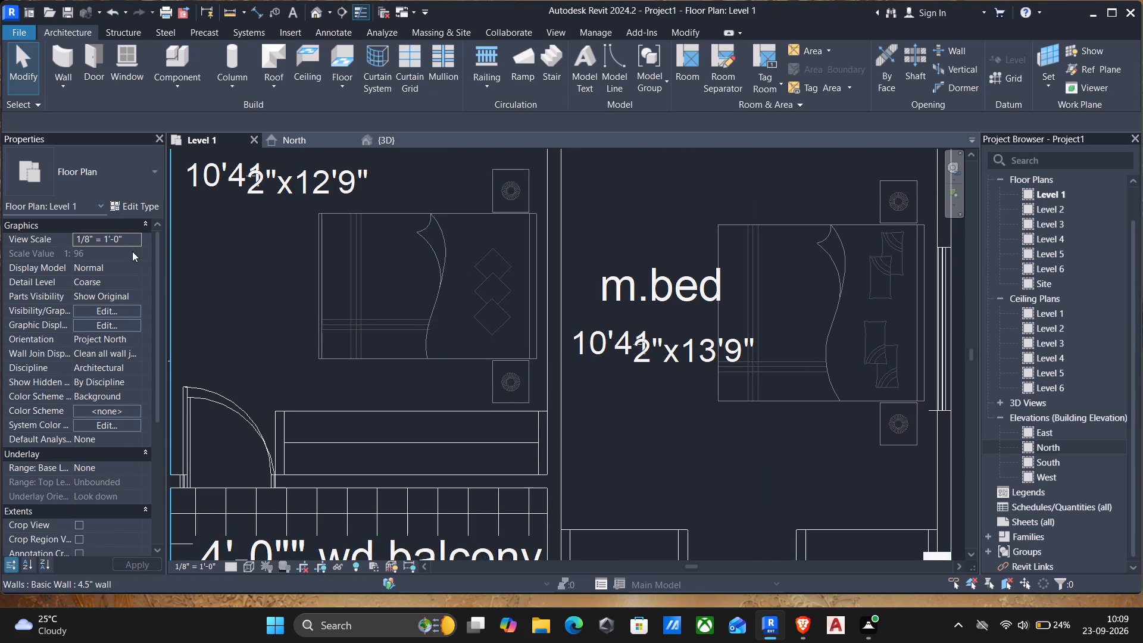
{"action": "scroll", "coordinate": [132, 251], "scroll_direction": "down", "scroll_amount": 2}
{"action": "scroll", "coordinate": [266, 252], "scroll_direction": "down", "scroll_amount": 3}
{"action": "middle_click_drag", "start_coordinate": [286, 249], "coordinate": [421, 266]}
{"action": "middle_click_drag", "start_coordinate": [308, 249], "coordinate": [314, 270]}
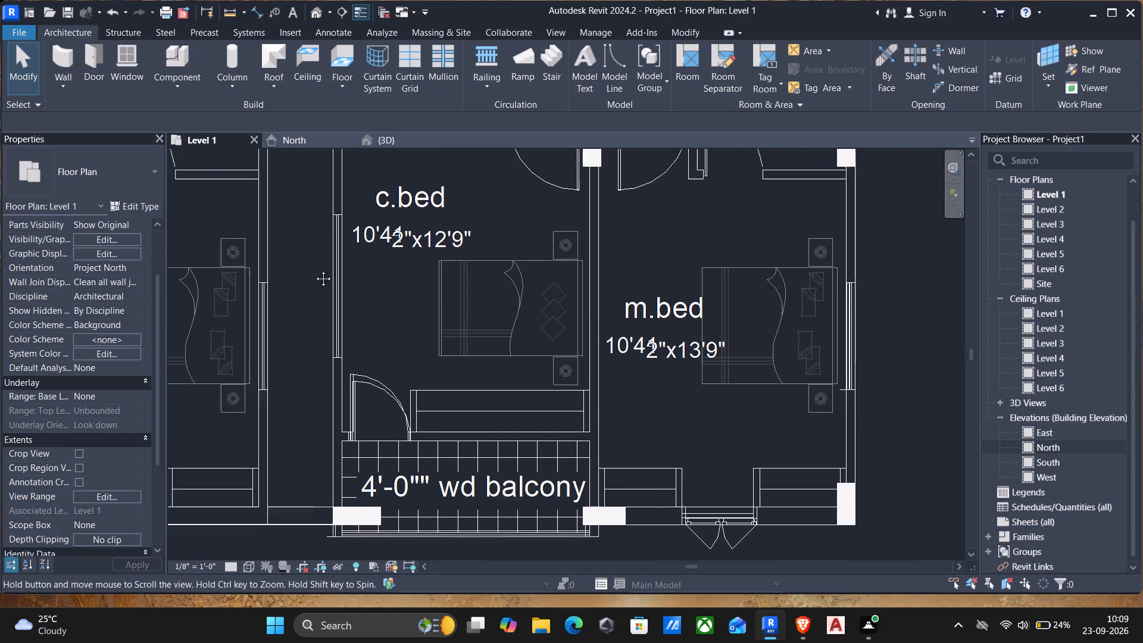
{"action": "middle_click_drag", "start_coordinate": [314, 270], "coordinate": [320, 280]}
{"action": "scroll", "coordinate": [320, 280], "scroll_direction": "up", "scroll_amount": 1}
{"action": "scroll", "coordinate": [330, 273], "scroll_direction": "down", "scroll_amount": 4}
{"action": "middle_click_drag", "start_coordinate": [340, 268], "coordinate": [467, 271]}
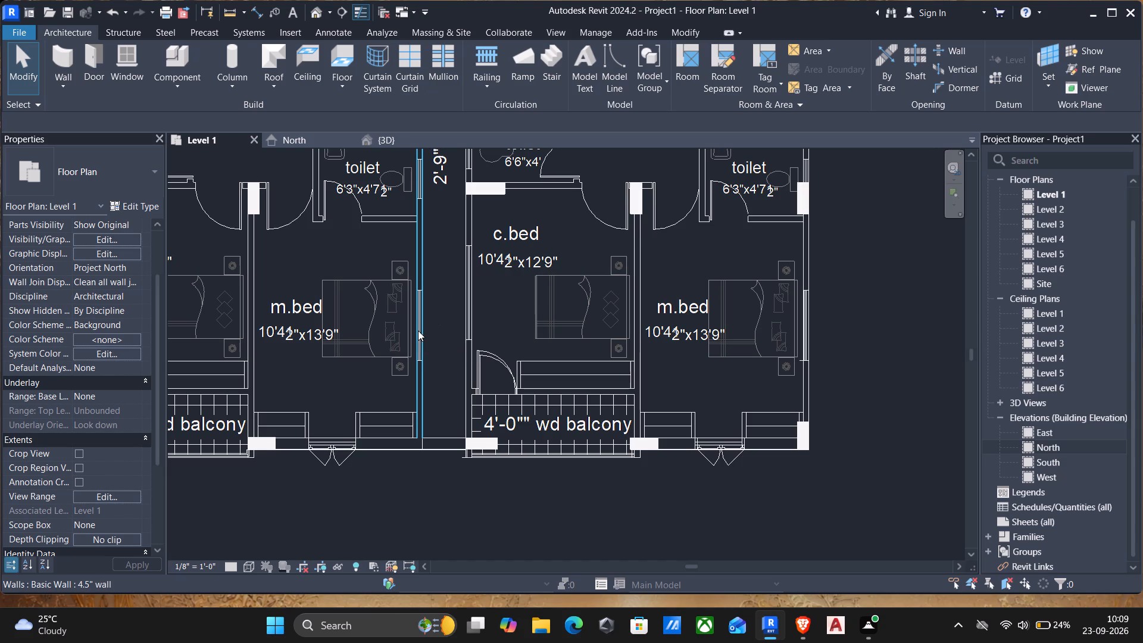
{"action": "scroll", "coordinate": [421, 326], "scroll_direction": "up", "scroll_amount": 3}
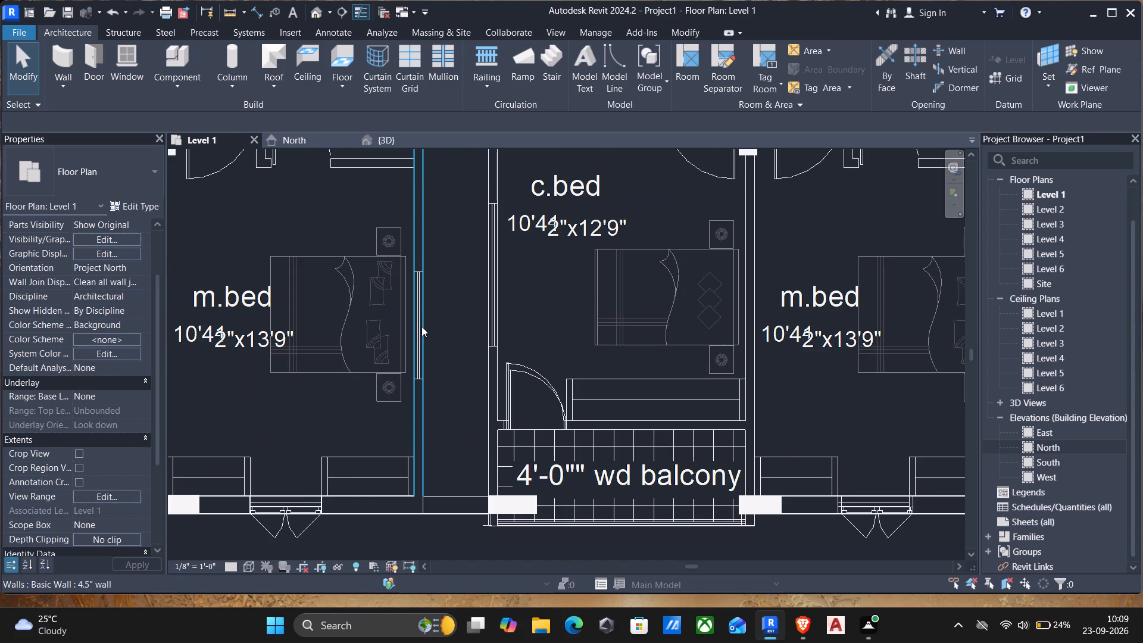
{"action": "type", "text": "wa"}
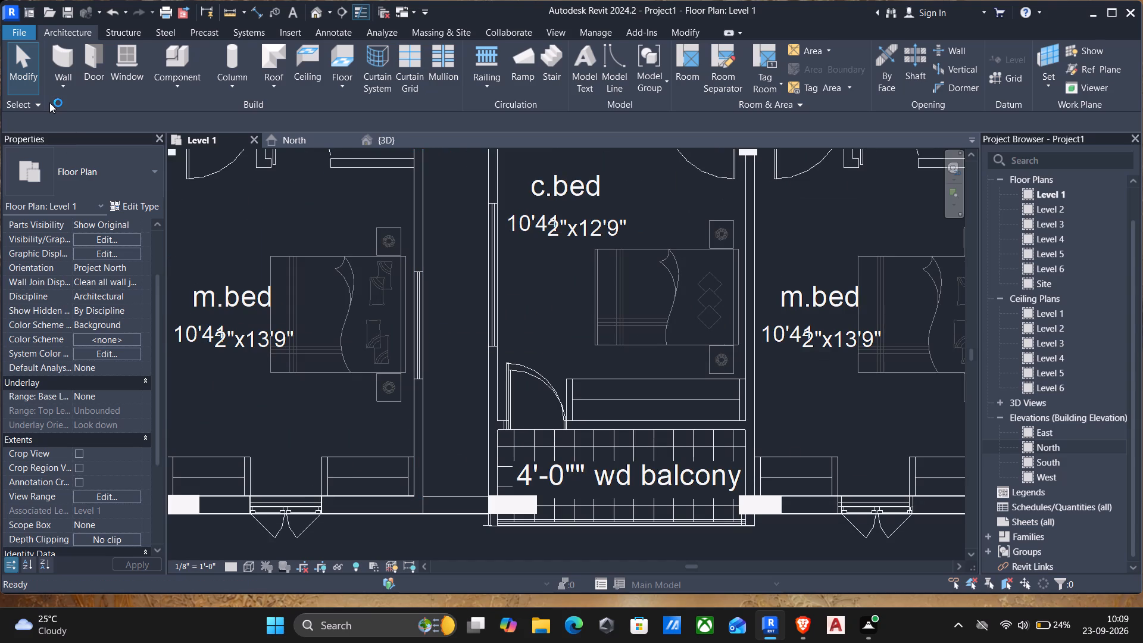
{"action": "scroll", "coordinate": [377, 269], "scroll_direction": "up", "scroll_amount": 4}
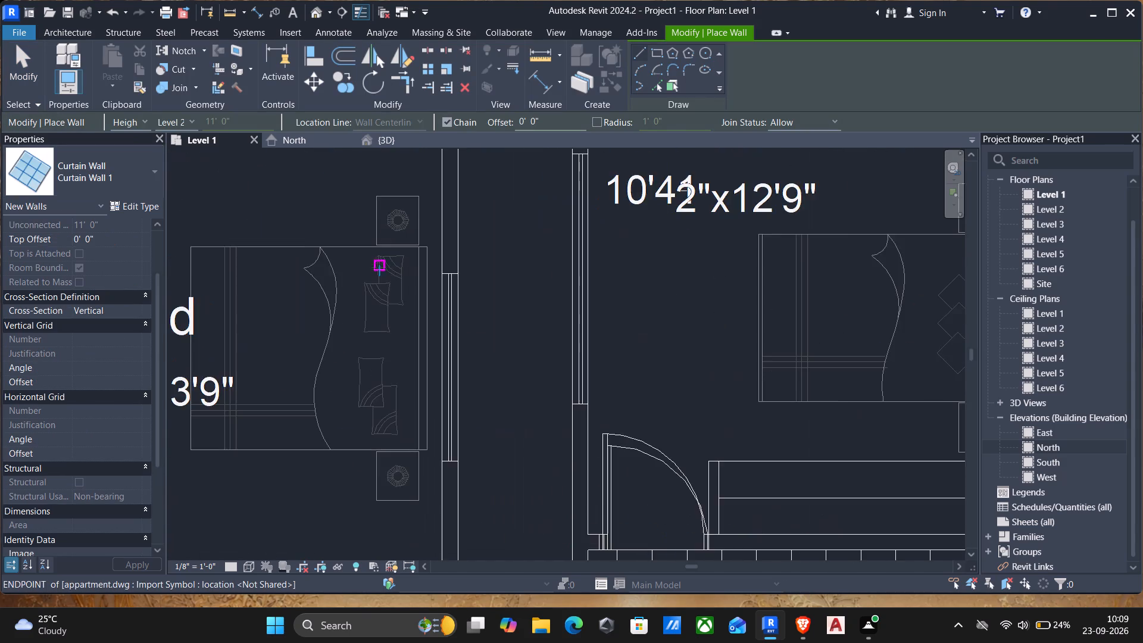
{"action": "scroll", "coordinate": [392, 278], "scroll_direction": "up", "scroll_amount": 3}
{"action": "scroll", "coordinate": [448, 271], "scroll_direction": "up", "scroll_amount": 4}
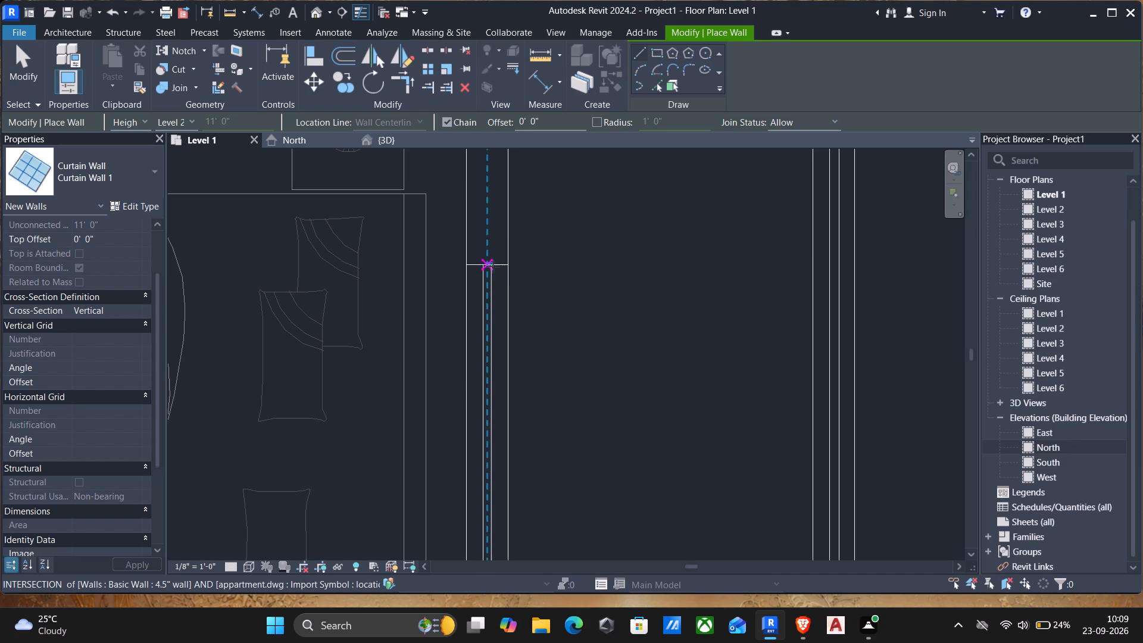
{"action": "left_click", "coordinate": [493, 266]}
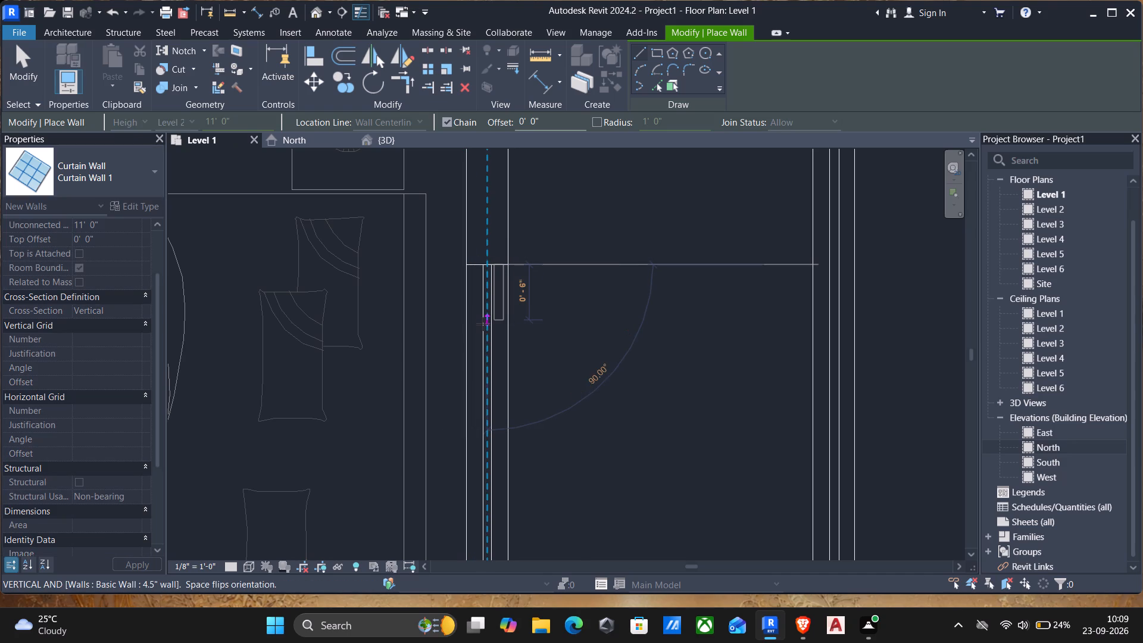
{"action": "key", "text": "space"}
{"action": "middle_click_drag", "start_coordinate": [483, 324], "coordinate": [486, 317]}
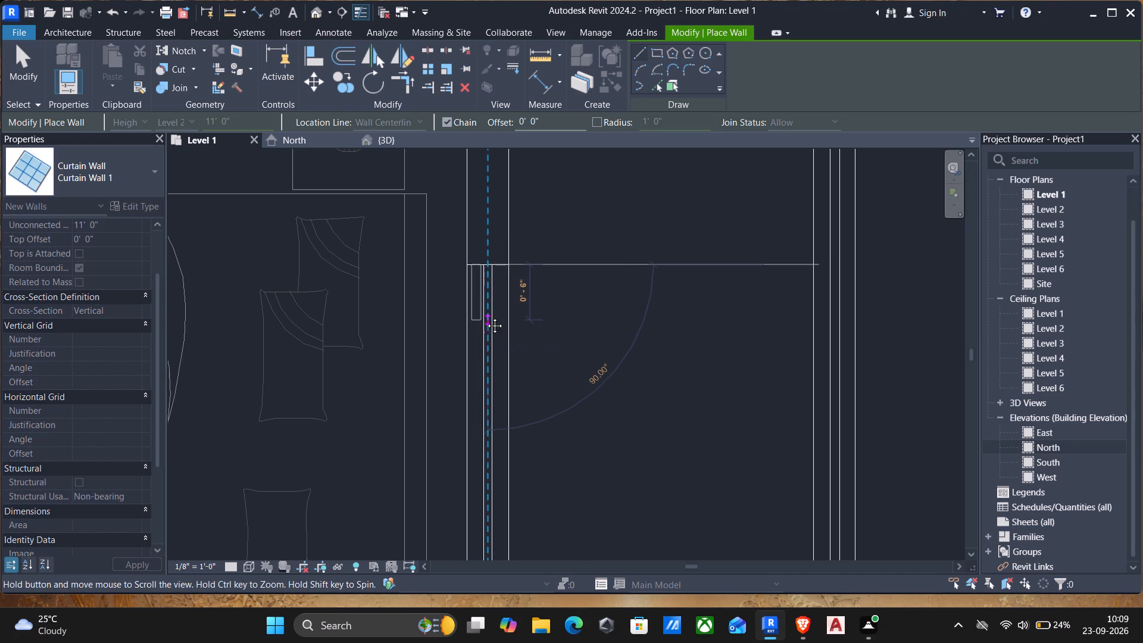
{"action": "middle_click_drag", "start_coordinate": [486, 317], "coordinate": [476, 224]}
{"action": "scroll", "coordinate": [524, 328], "scroll_direction": "down", "scroll_amount": 1}
{"action": "middle_click_drag", "start_coordinate": [504, 391], "coordinate": [482, 308]}
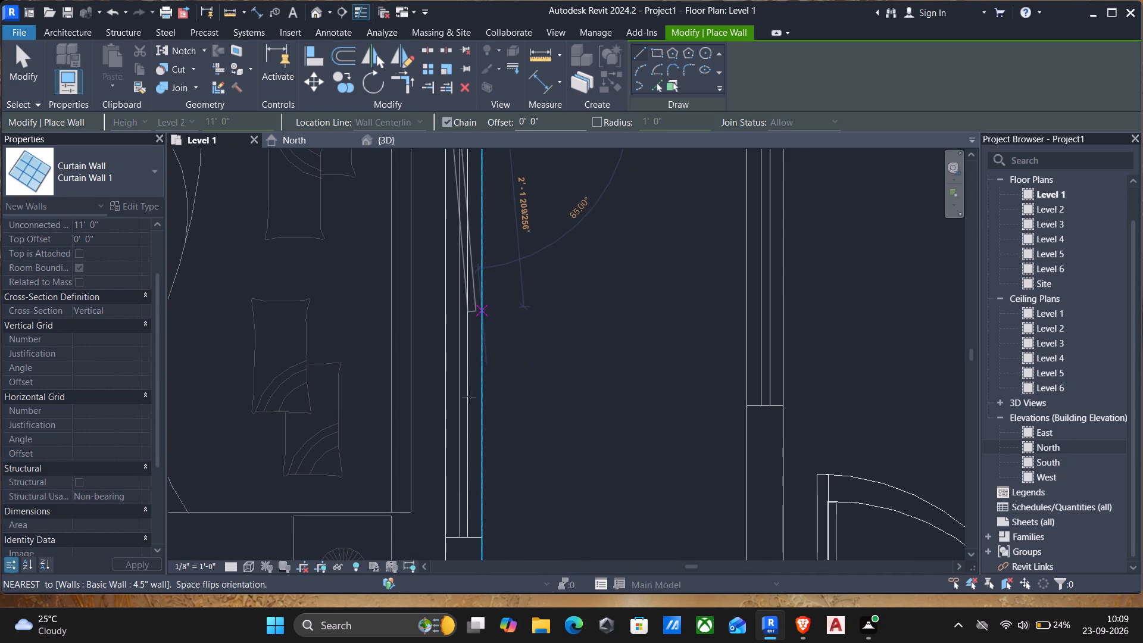
{"action": "scroll", "coordinate": [469, 485], "scroll_direction": "up", "scroll_amount": 3}
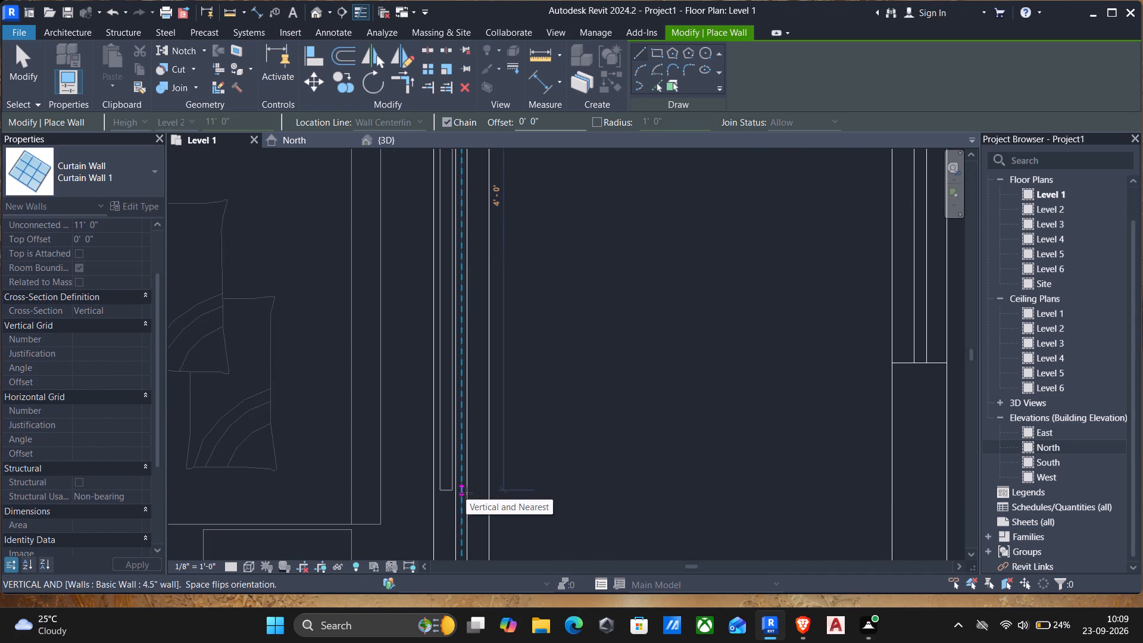
{"action": "middle_click_drag", "start_coordinate": [466, 492], "coordinate": [420, 364]}
{"action": "scroll", "coordinate": [415, 429], "scroll_direction": "up", "scroll_amount": 1}
{"action": "left_click", "coordinate": [415, 429]}
{"action": "key", "text": "Escape"}
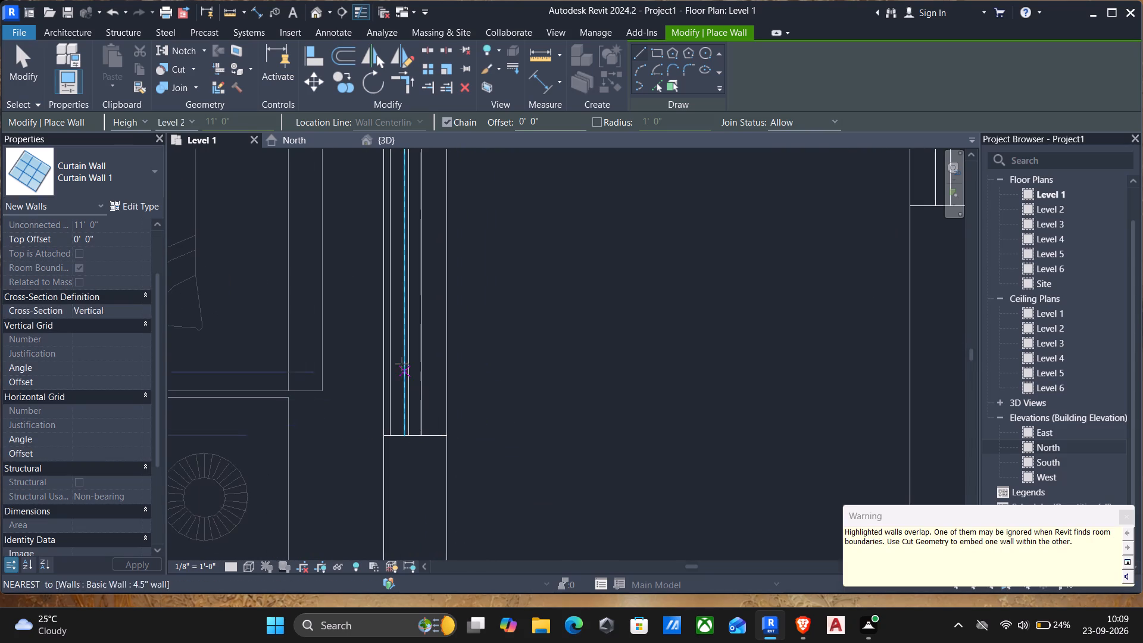
{"action": "key", "text": "Escape"}
Cut the 4.5" host wall with the curtain wall placed at the m.bed window.
{"action": "type", "text": "li"}
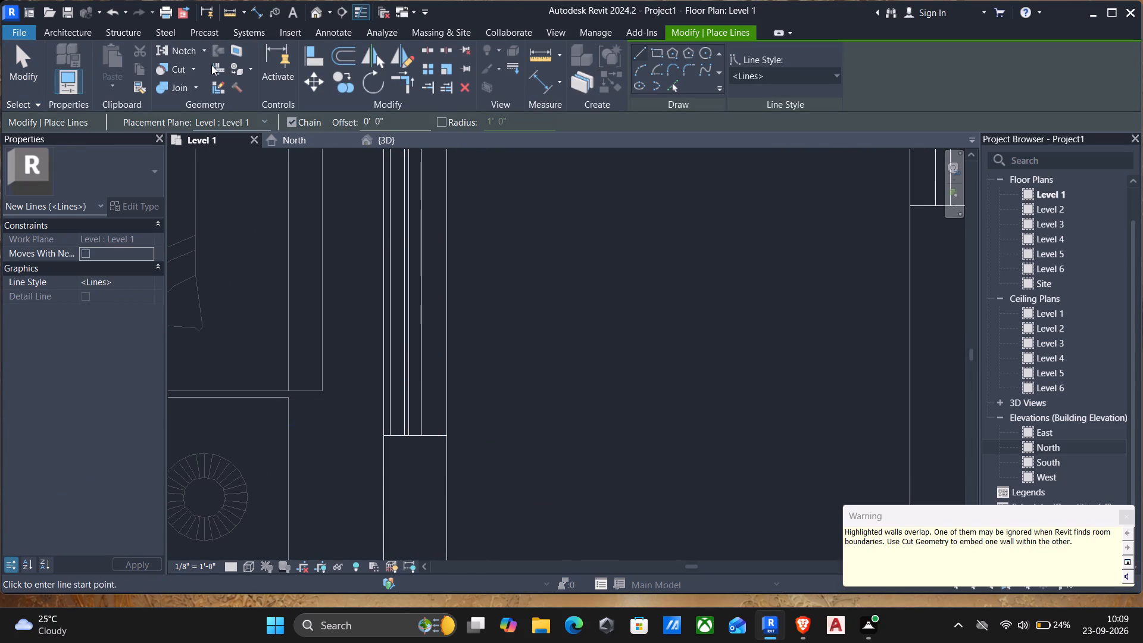
{"action": "left_click", "coordinate": [172, 69]}
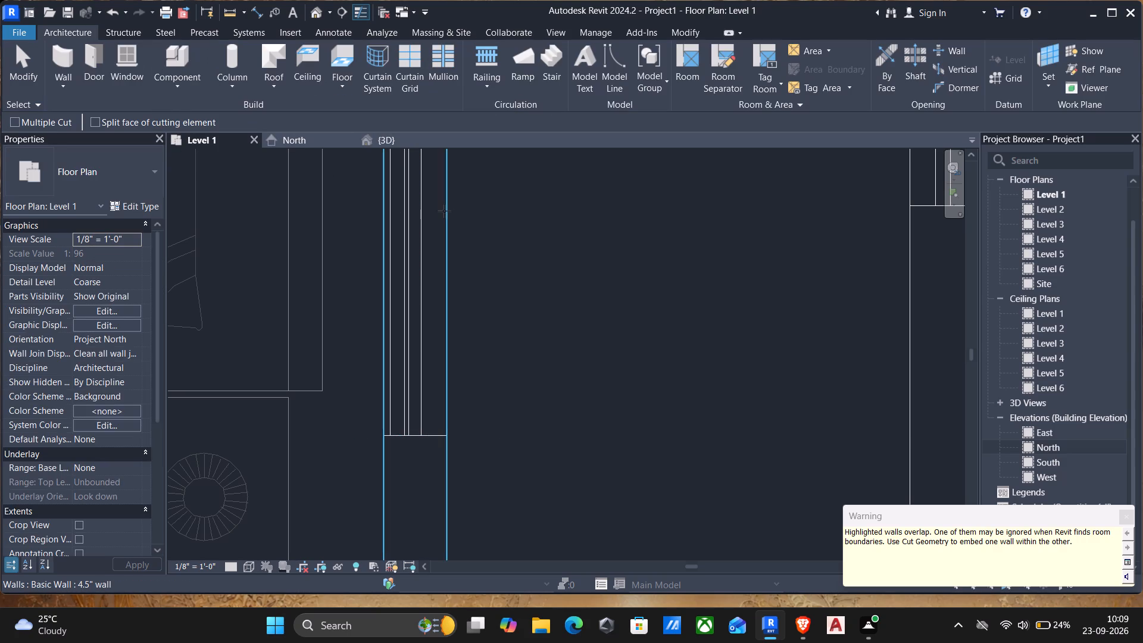
{"action": "left_click", "coordinate": [448, 209]}
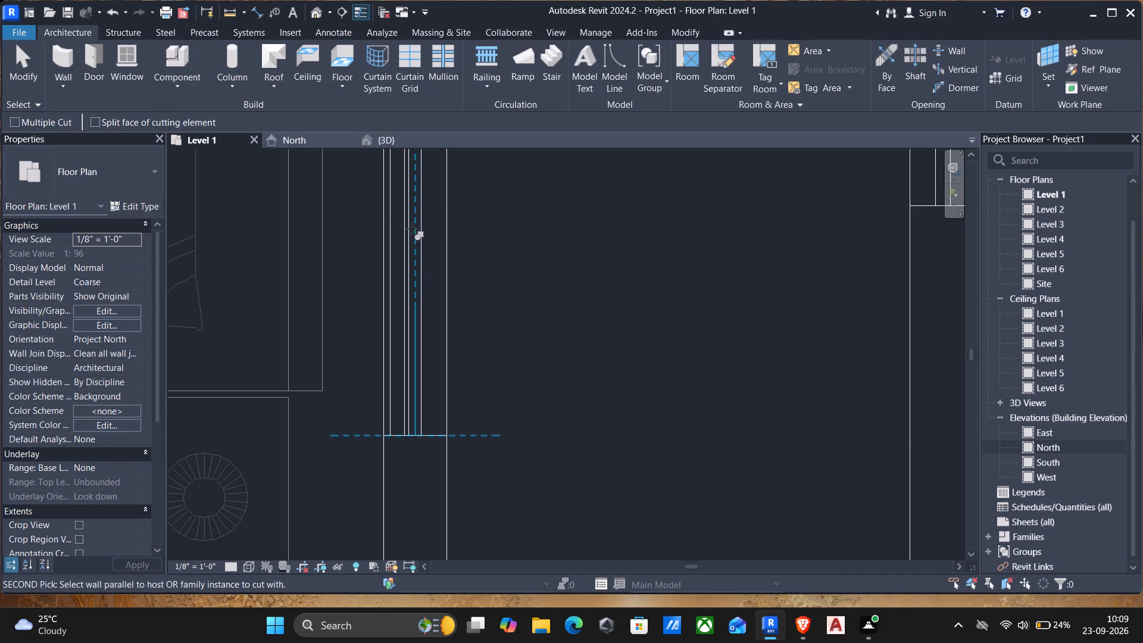
{"action": "left_click", "coordinate": [412, 228]}
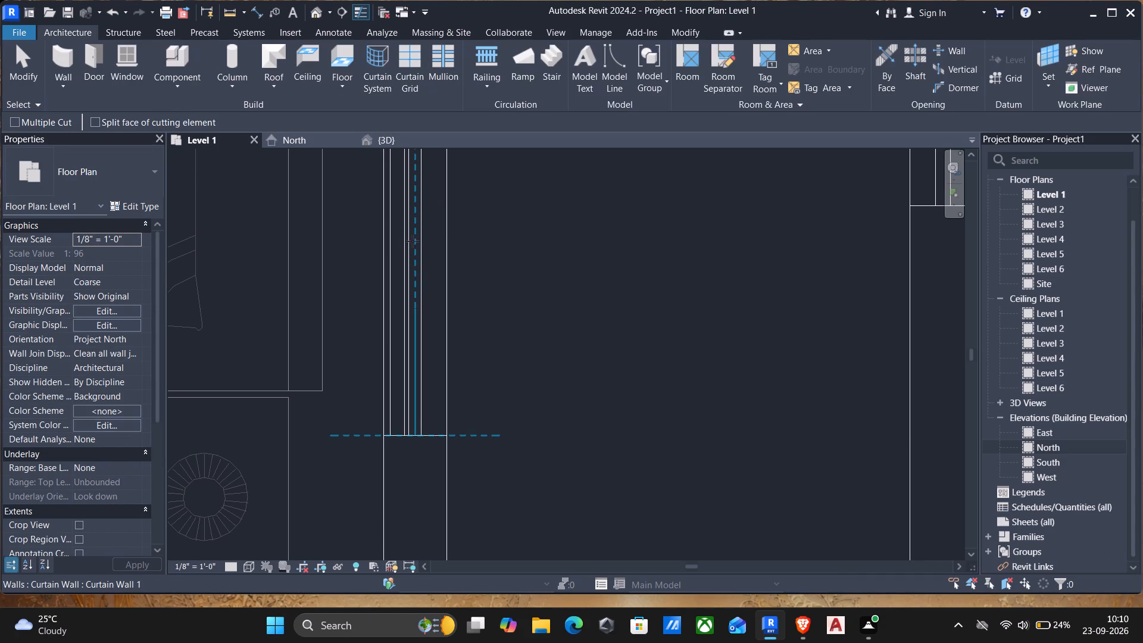
{"action": "left_click", "coordinate": [414, 242]}
{"action": "scroll", "coordinate": [422, 249], "scroll_direction": "down", "scroll_amount": 5}
{"action": "middle_click_drag", "start_coordinate": [481, 242], "coordinate": [482, 329]}
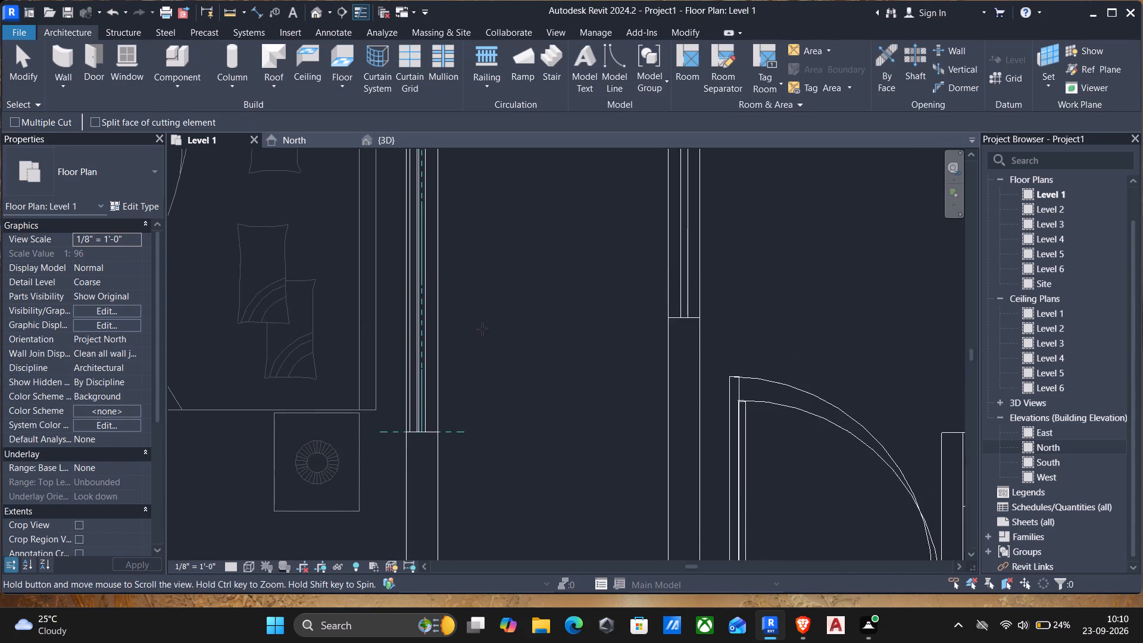
{"action": "key", "text": "Escape"}
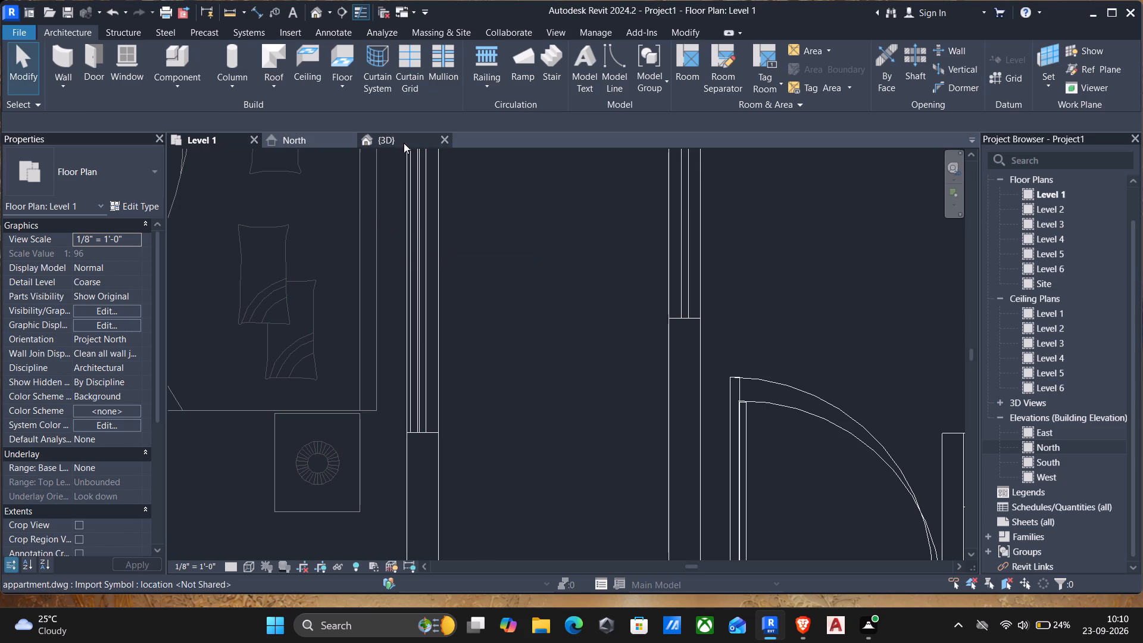
Inspect the curtain wall openings in the 3D view.
{"action": "left_click", "coordinate": [386, 138]}
{"action": "scroll", "coordinate": [320, 247], "scroll_direction": "up", "scroll_amount": 1}
{"action": "middle_click_drag", "start_coordinate": [318, 249], "coordinate": [438, 355]}
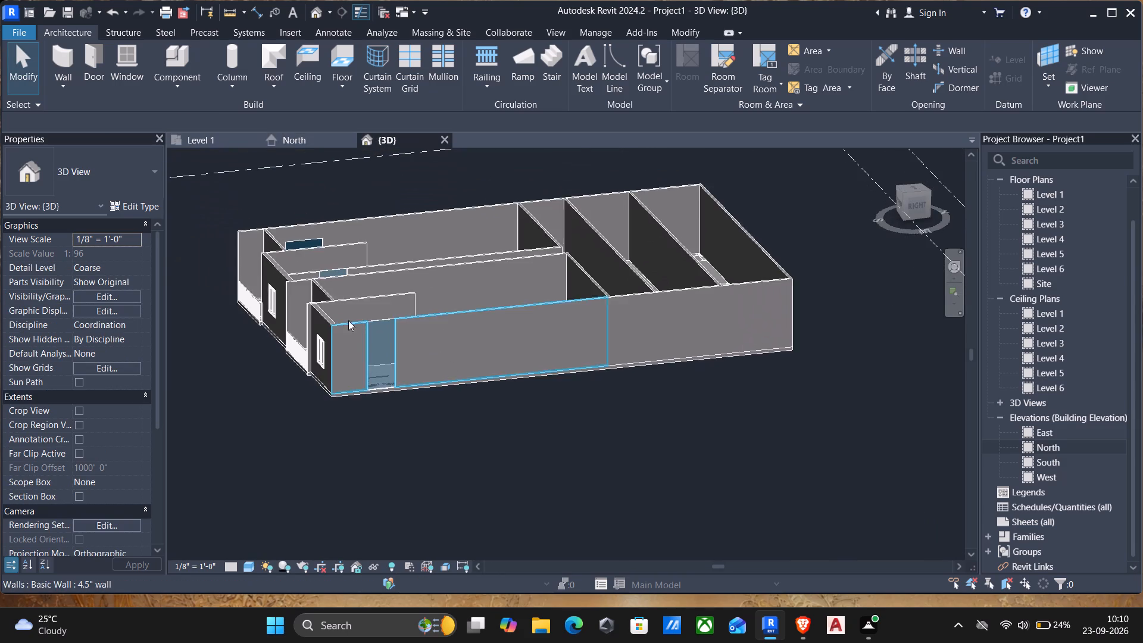
{"action": "scroll", "coordinate": [302, 294], "scroll_direction": "up", "scroll_amount": 4}
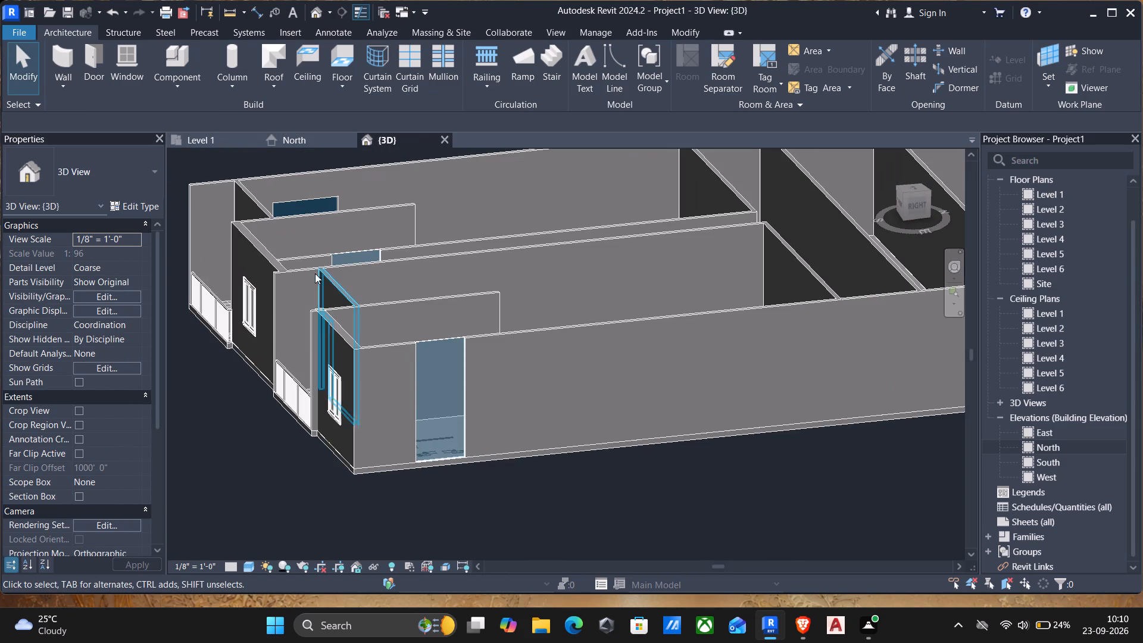
In the Level 1 plan, draw a Curtain Wall 1 segment, orientation flipped, over the c.bed window across the gap from the m.bed.
{"action": "left_click", "coordinate": [224, 135]}
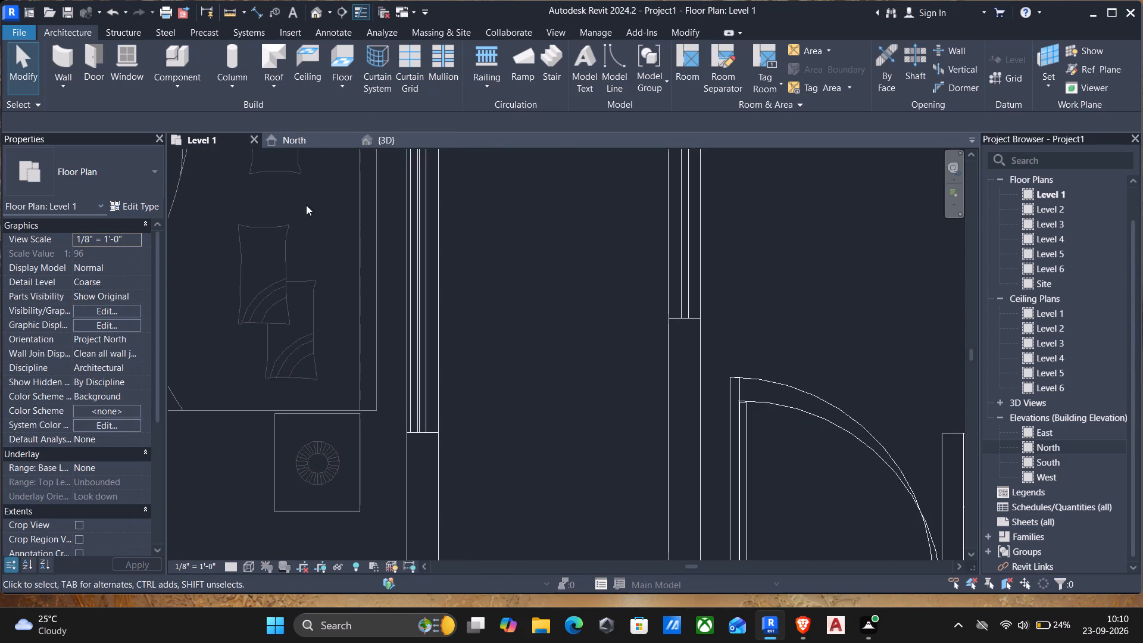
{"action": "scroll", "coordinate": [349, 255], "scroll_direction": "down", "scroll_amount": 6}
{"action": "middle_click_drag", "start_coordinate": [419, 237], "coordinate": [430, 331]}
{"action": "middle_click_drag", "start_coordinate": [424, 236], "coordinate": [420, 239]}
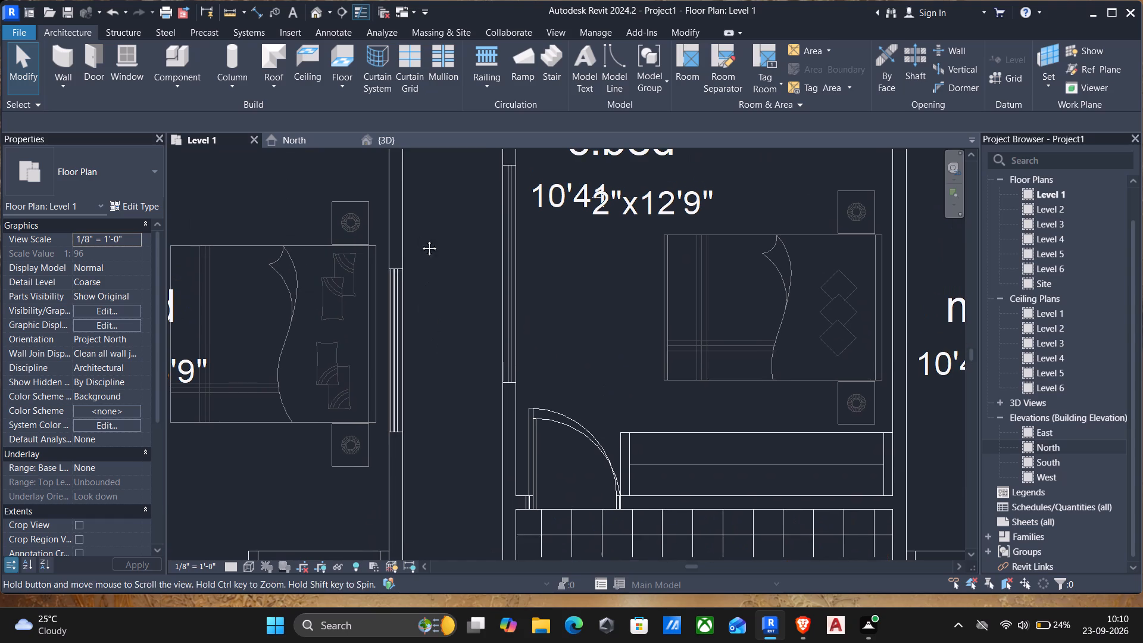
{"action": "middle_click_drag", "start_coordinate": [420, 239], "coordinate": [414, 264]}
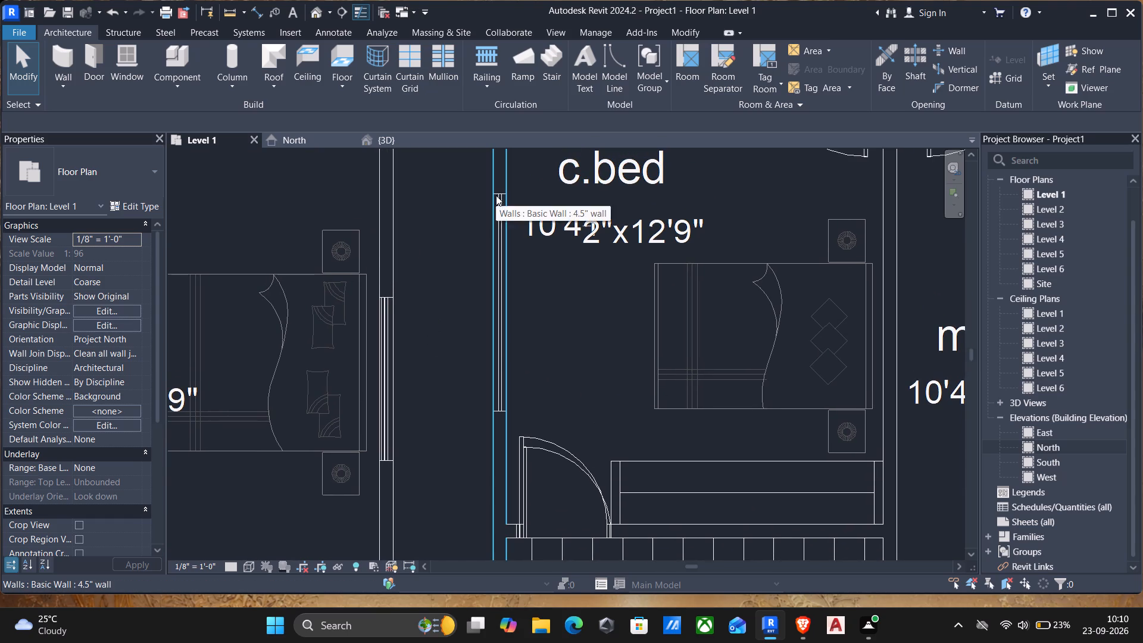
{"action": "scroll", "coordinate": [496, 192], "scroll_direction": "up", "scroll_amount": 4}
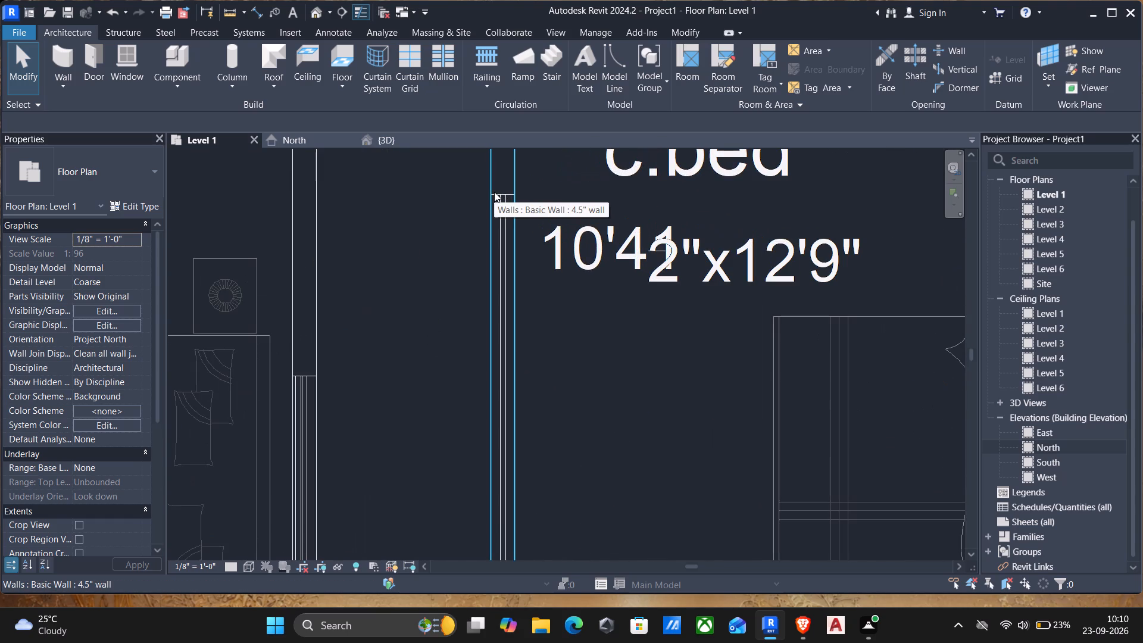
{"action": "type", "text": "wa"}
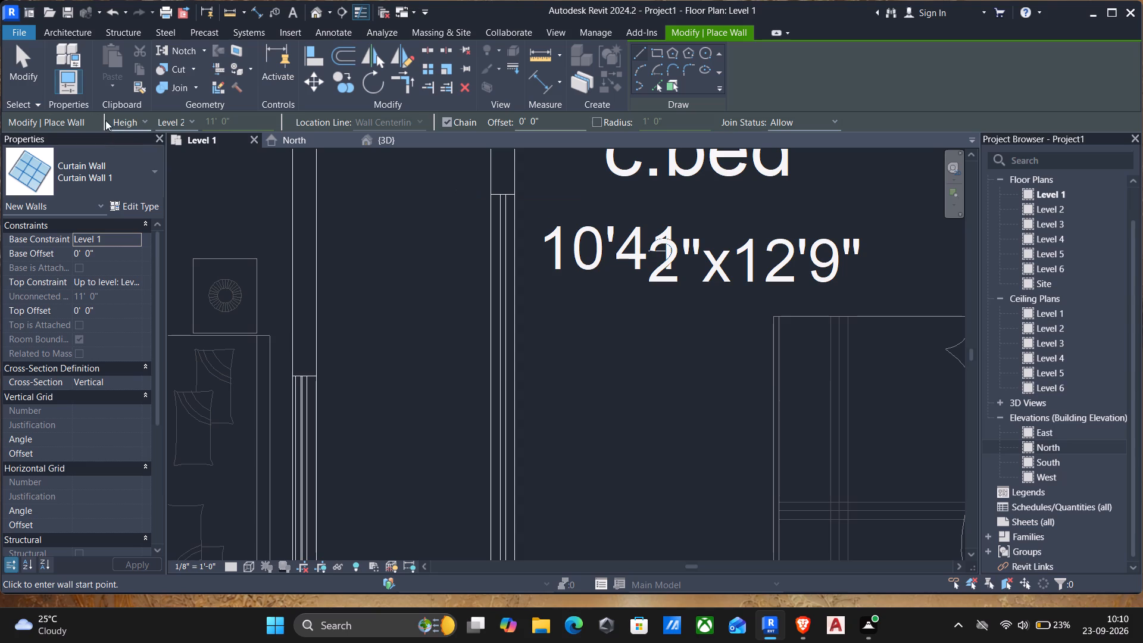
{"action": "scroll", "coordinate": [492, 192], "scroll_direction": "up", "scroll_amount": 4}
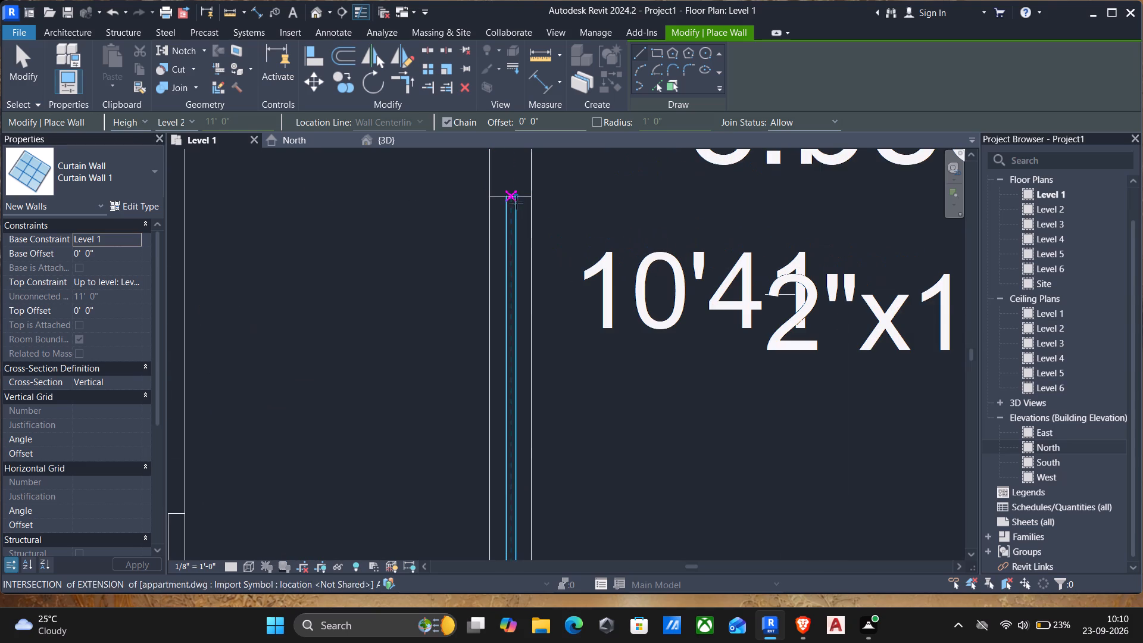
{"action": "left_click", "coordinate": [510, 198]}
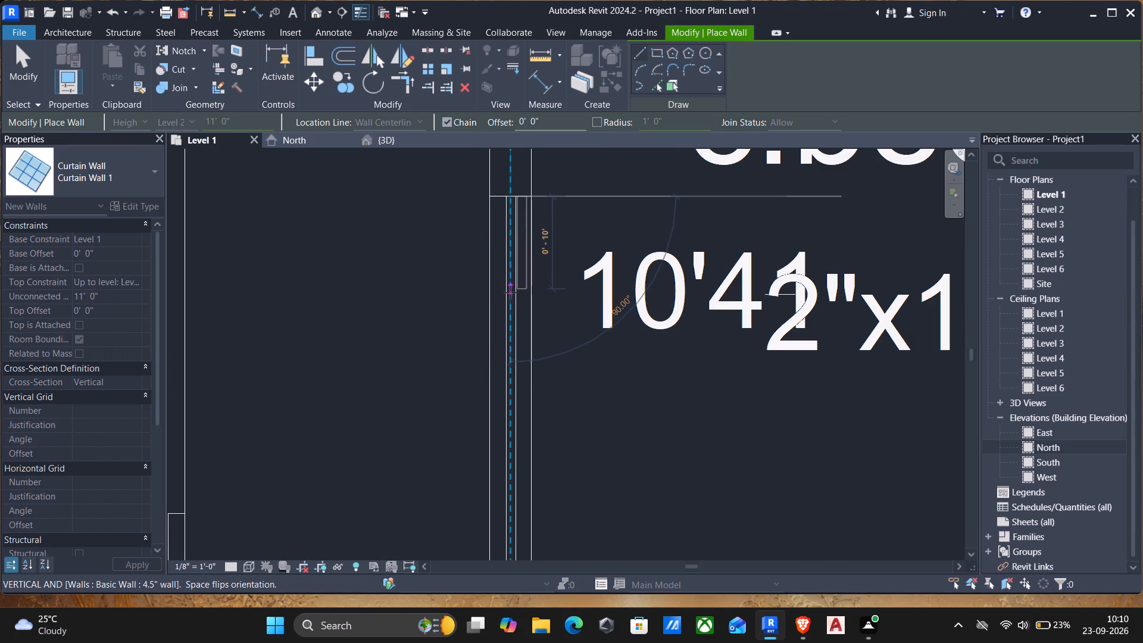
{"action": "key", "text": "space"}
{"action": "middle_click_drag", "start_coordinate": [511, 310], "coordinate": [477, 213]}
{"action": "scroll", "coordinate": [475, 211], "scroll_direction": "down", "scroll_amount": 3}
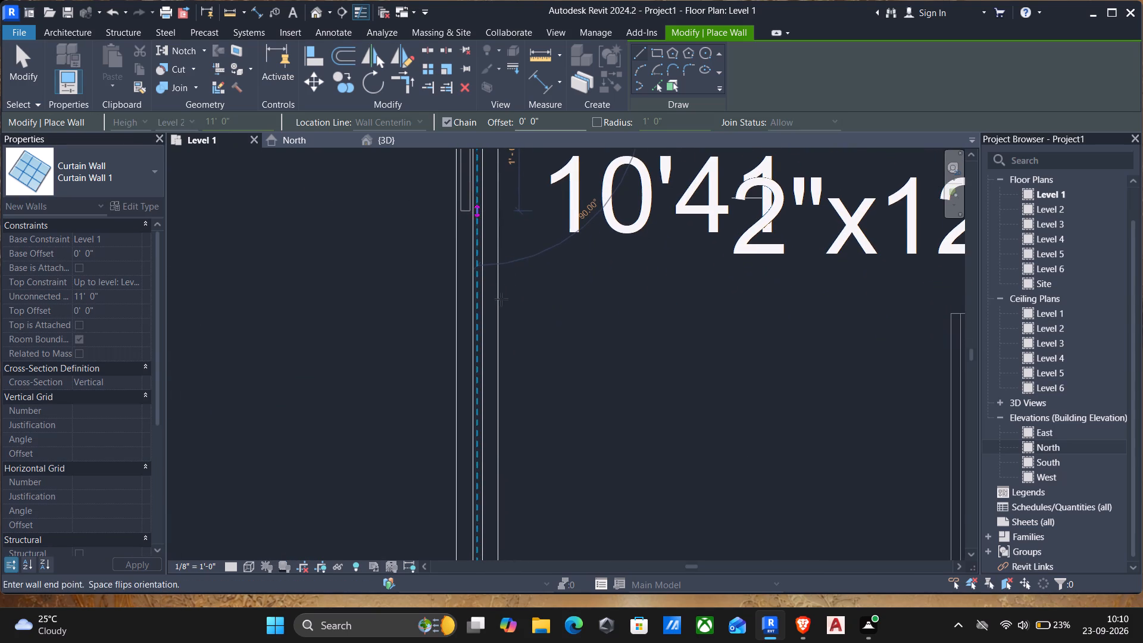
{"action": "middle_click_drag", "start_coordinate": [482, 330], "coordinate": [454, 261]}
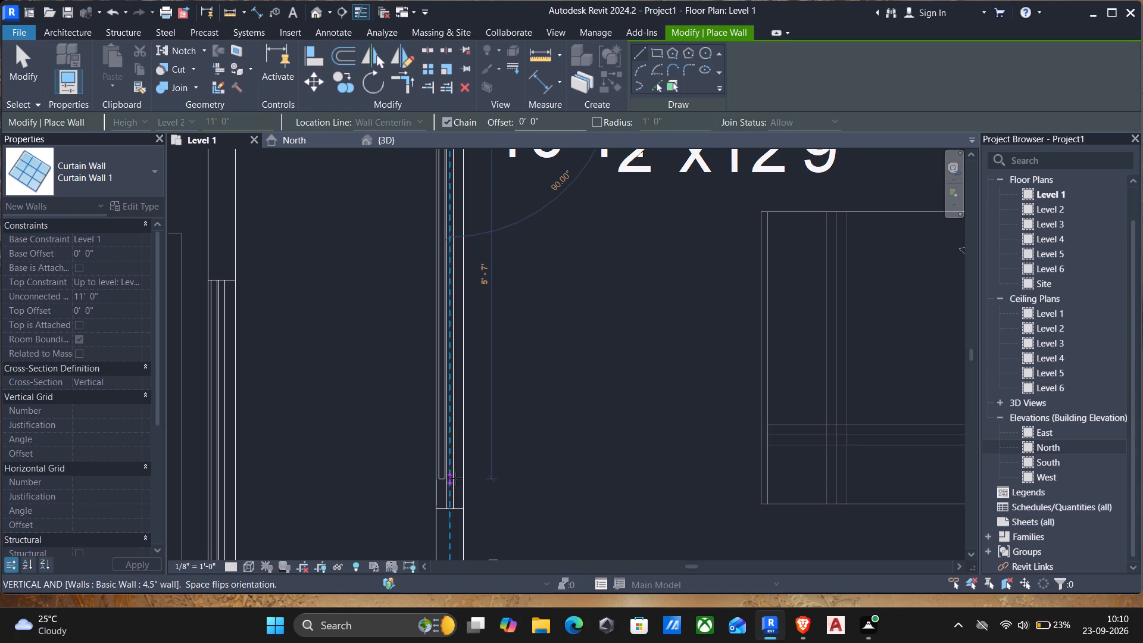
{"action": "scroll", "coordinate": [457, 490], "scroll_direction": "up", "scroll_amount": 8}
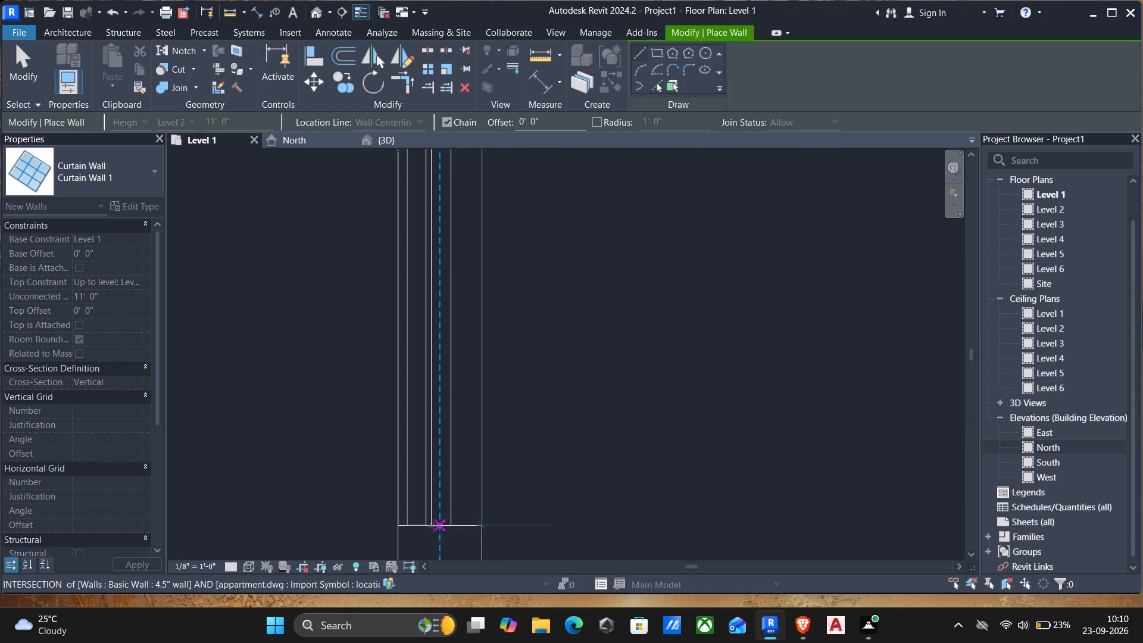
{"action": "left_click", "coordinate": [438, 523]}
{"action": "key", "text": "Escape"}
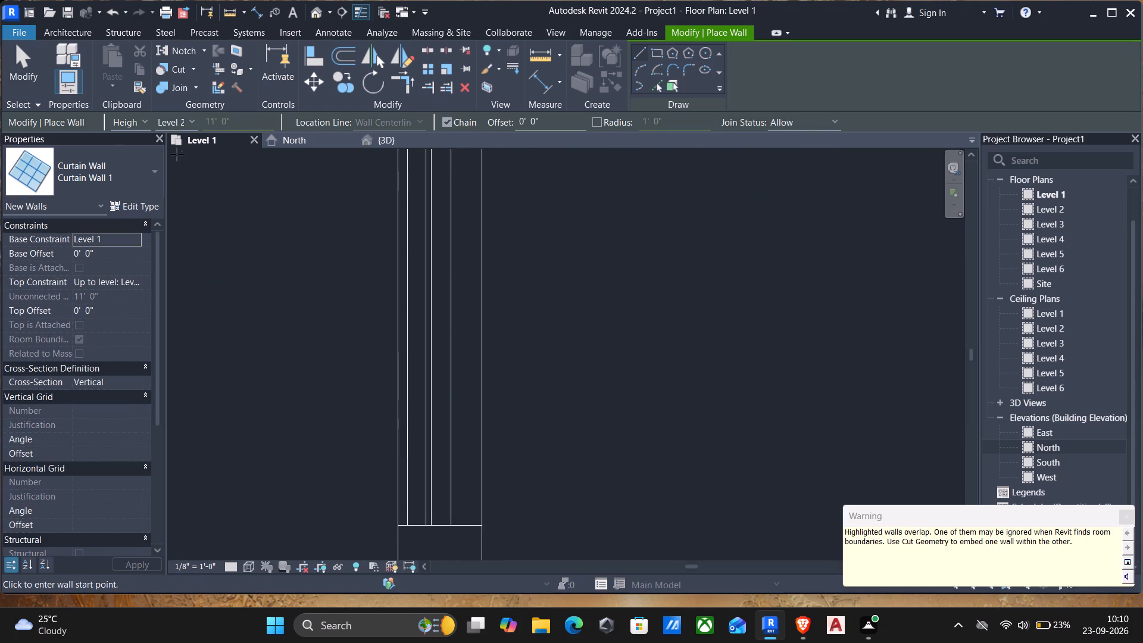
Cut the 4.5" host wall with the curtain wall placed at the c.bed window.
{"action": "left_click", "coordinate": [171, 71]}
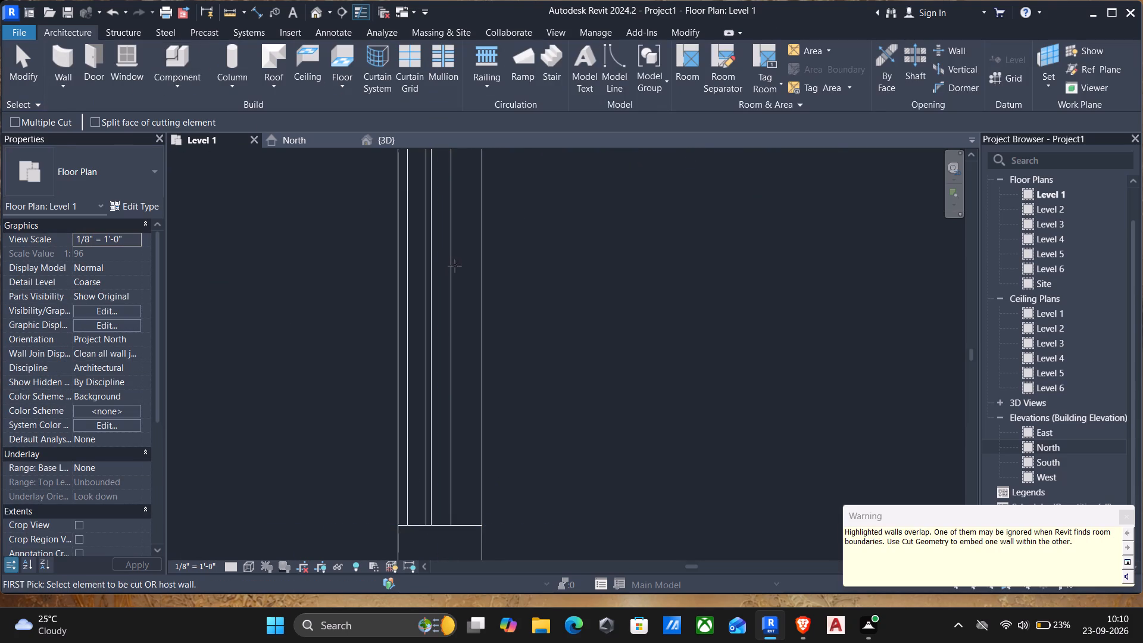
{"action": "left_click", "coordinate": [480, 276]}
{"action": "left_click", "coordinate": [438, 278]}
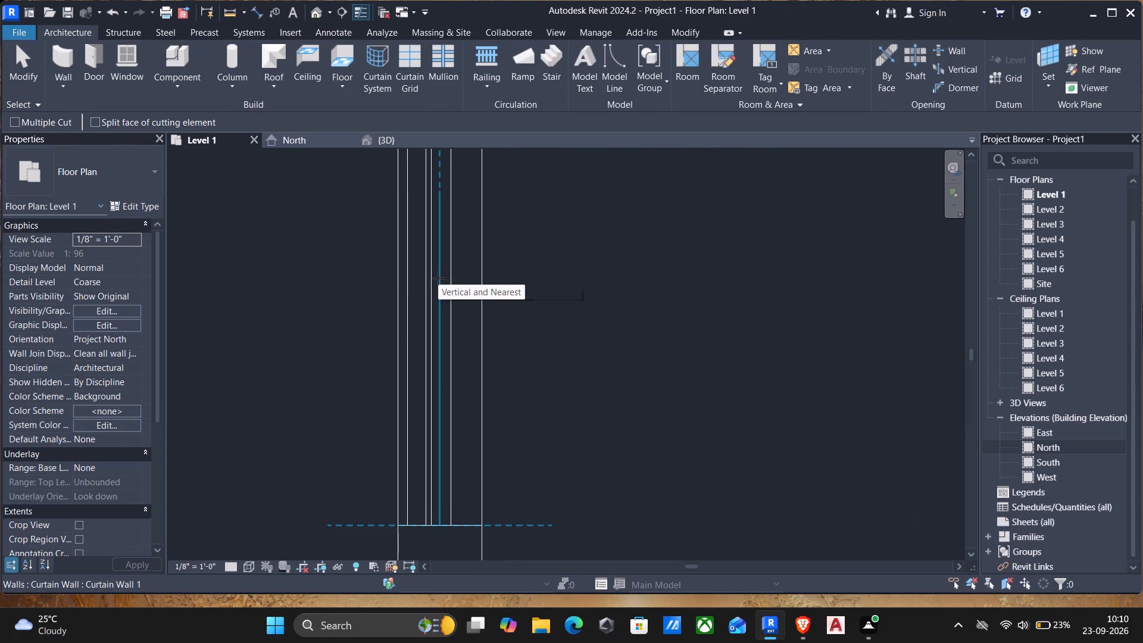
Inspect the curtain walls cut into the m.bed and c.bed walls in the 3D view.
{"action": "scroll", "coordinate": [425, 285], "scroll_direction": "down", "scroll_amount": 4}
{"action": "middle_click_drag", "start_coordinate": [404, 279], "coordinate": [448, 319]}
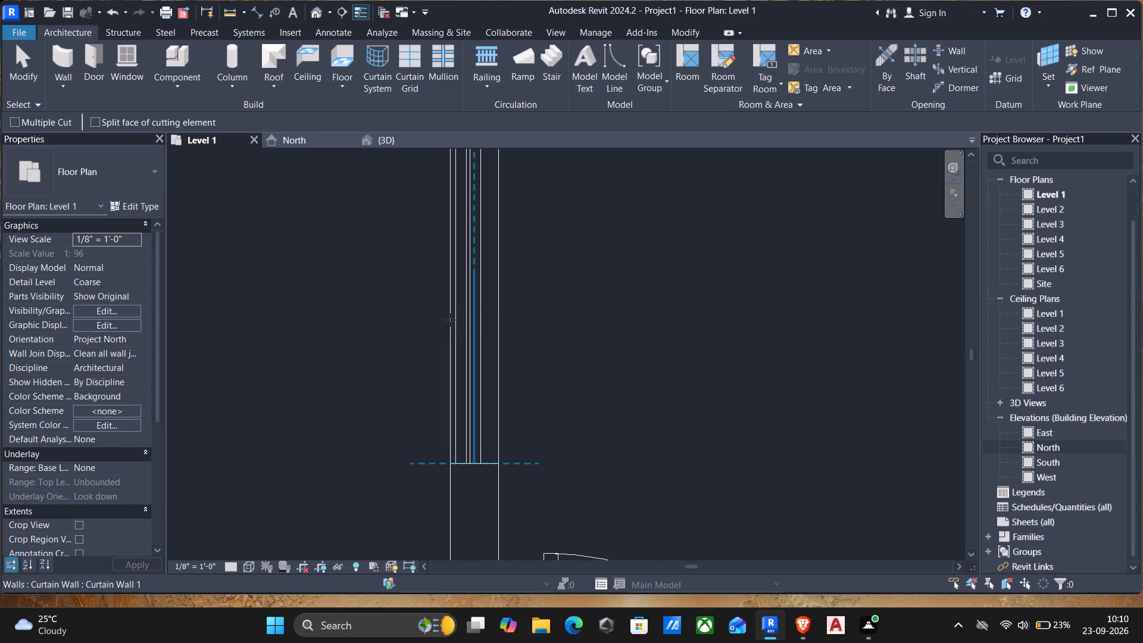
{"action": "key", "text": "Escape"}
{"action": "scroll", "coordinate": [428, 342], "scroll_direction": "down", "scroll_amount": 4}
{"action": "middle_click_drag", "start_coordinate": [386, 301], "coordinate": [413, 342]}
{"action": "scroll", "coordinate": [427, 320], "scroll_direction": "down", "scroll_amount": 2}
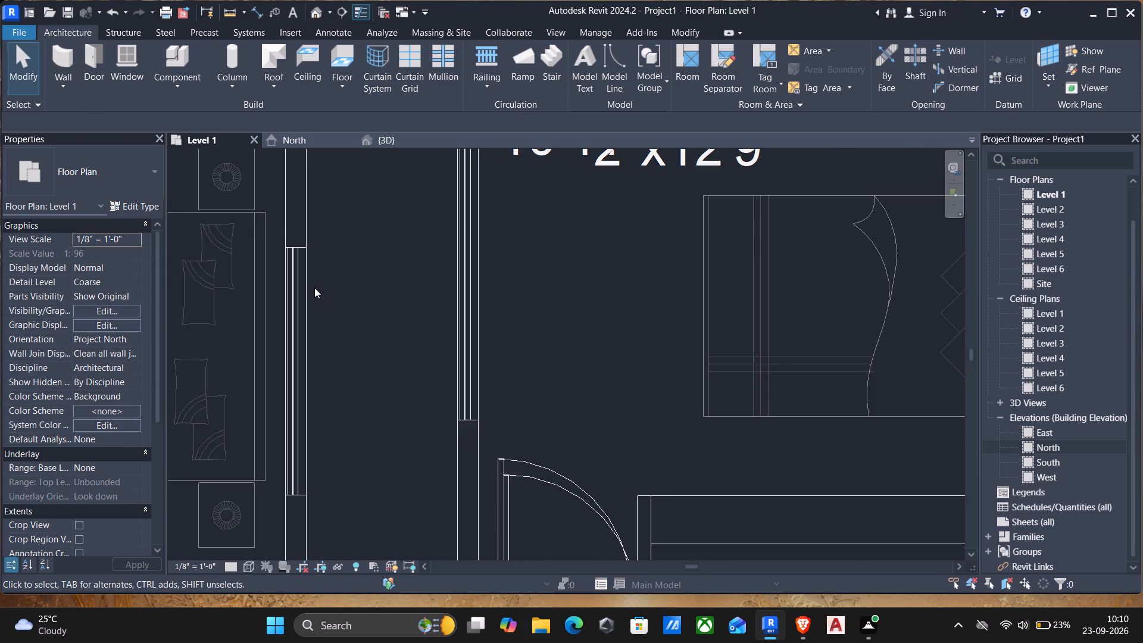
{"action": "middle_click_drag", "start_coordinate": [314, 288], "coordinate": [364, 328]}
{"action": "scroll", "coordinate": [382, 286], "scroll_direction": "down", "scroll_amount": 2}
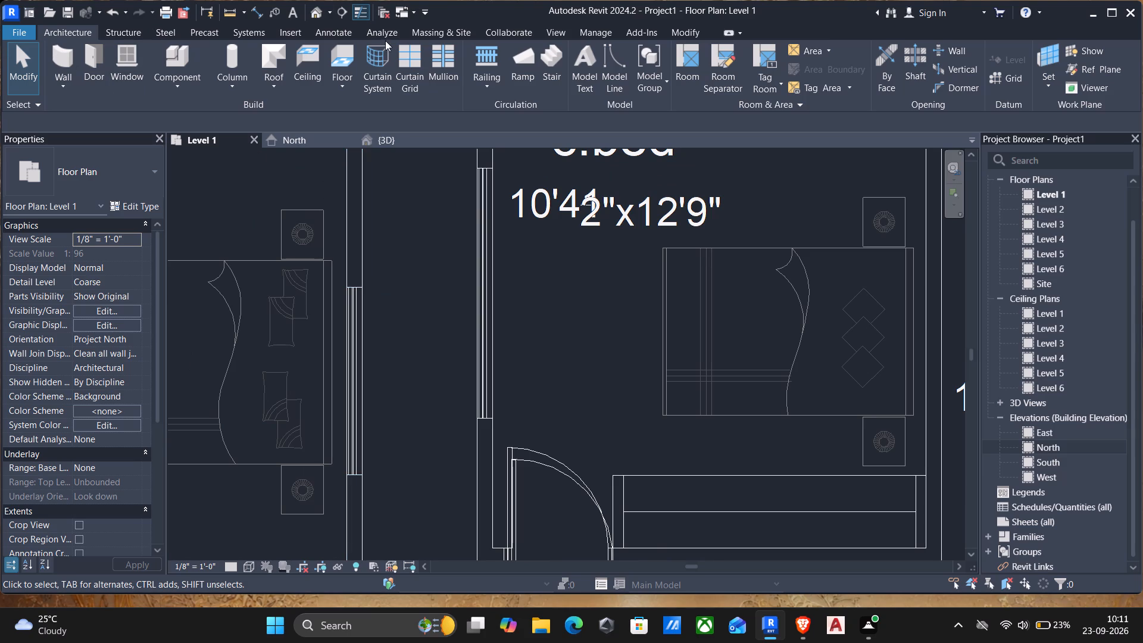
{"action": "left_click", "coordinate": [382, 140]}
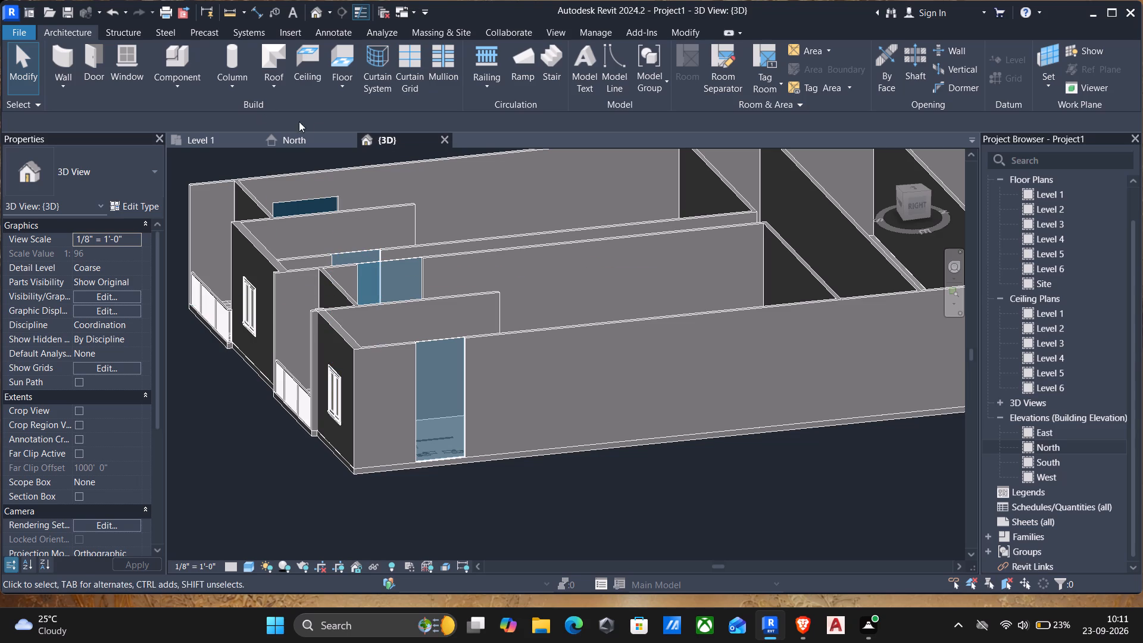
In the Level 1 plan, examine the windows along the outer 4.5" wall beside the c.bed, toilet and living room.
{"action": "left_click", "coordinate": [213, 136]}
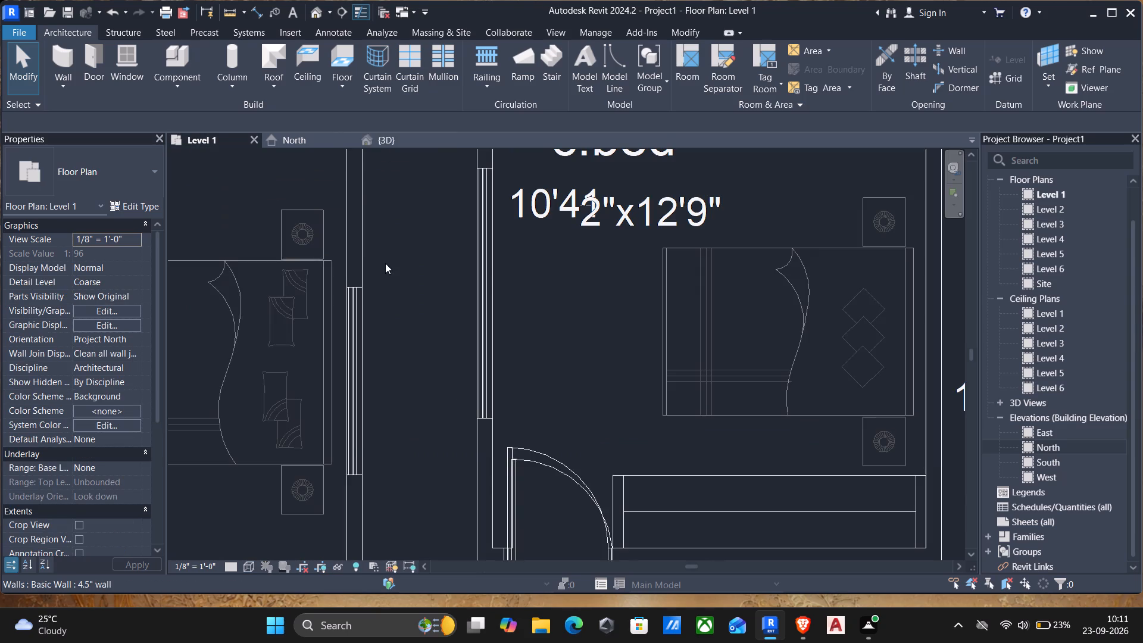
{"action": "scroll", "coordinate": [386, 267], "scroll_direction": "down", "scroll_amount": 3}
{"action": "middle_click_drag", "start_coordinate": [394, 272], "coordinate": [421, 211]}
{"action": "scroll", "coordinate": [426, 204], "scroll_direction": "down", "scroll_amount": 3}
{"action": "middle_click_drag", "start_coordinate": [436, 202], "coordinate": [448, 259]}
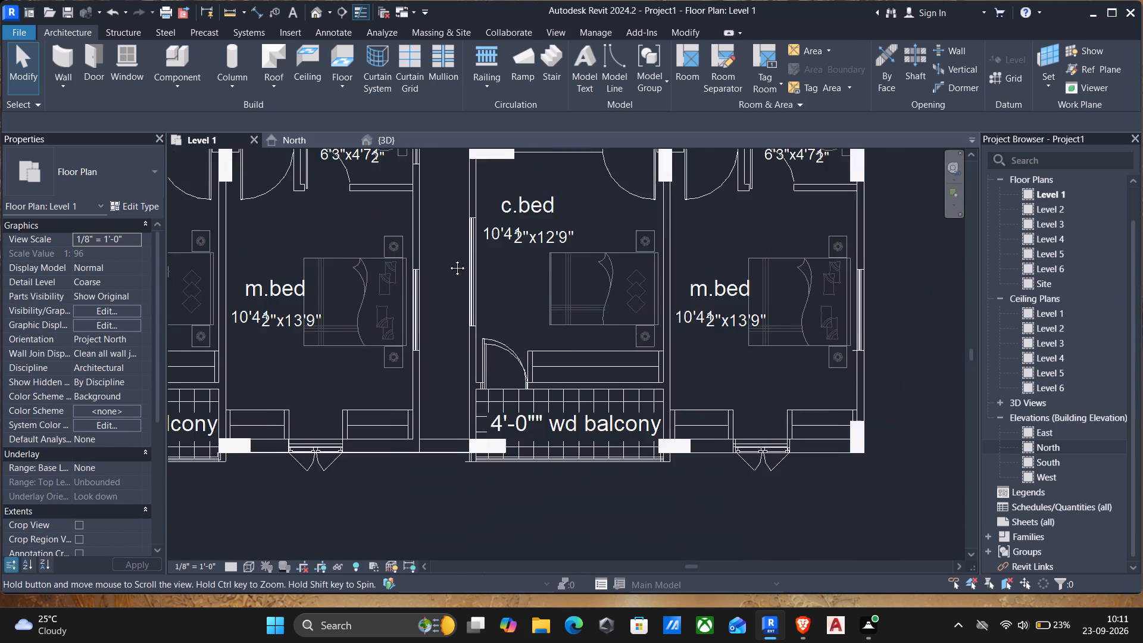
{"action": "middle_click_drag", "start_coordinate": [448, 259], "coordinate": [448, 261]}
{"action": "scroll", "coordinate": [448, 261], "scroll_direction": "up", "scroll_amount": 1}
{"action": "scroll", "coordinate": [448, 261], "scroll_direction": "down", "scroll_amount": 1}
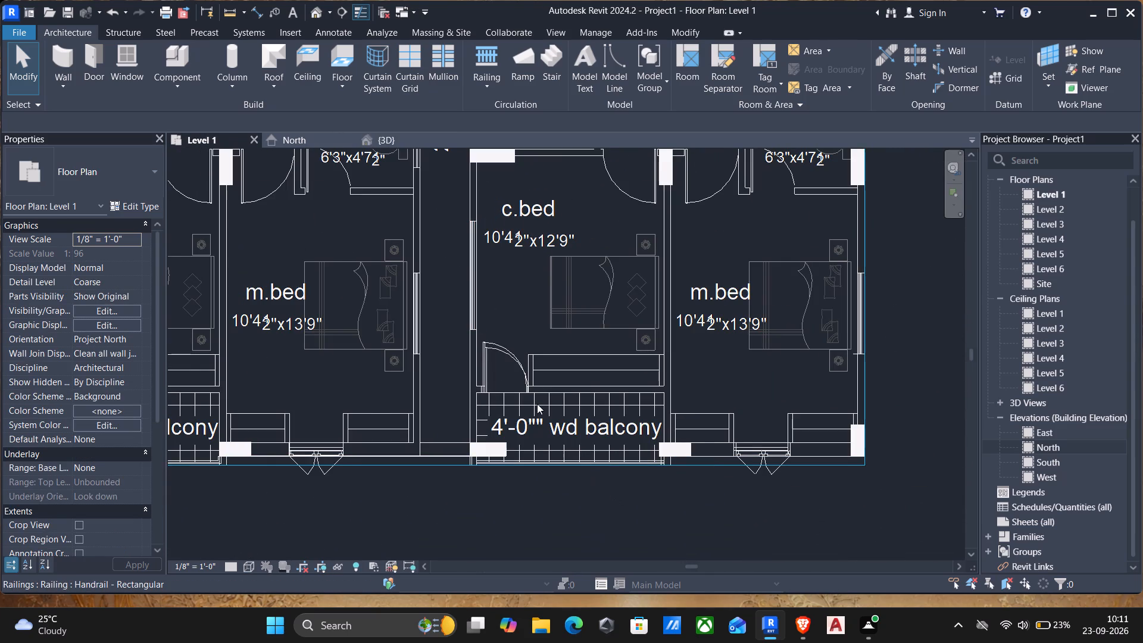
{"action": "scroll", "coordinate": [537, 404], "scroll_direction": "down", "scroll_amount": 2}
{"action": "middle_click_drag", "start_coordinate": [372, 329], "coordinate": [717, 383]}
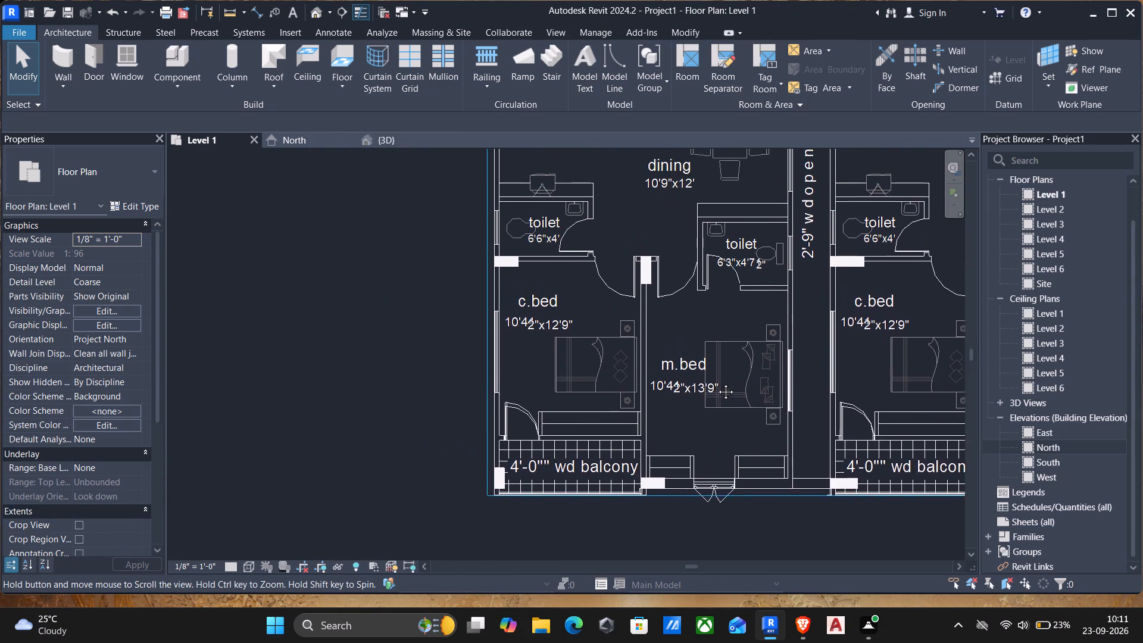
{"action": "middle_click_drag", "start_coordinate": [717, 383], "coordinate": [714, 462]}
{"action": "scroll", "coordinate": [499, 297], "scroll_direction": "up", "scroll_amount": 4}
{"action": "scroll", "coordinate": [488, 302], "scroll_direction": "down", "scroll_amount": 2}
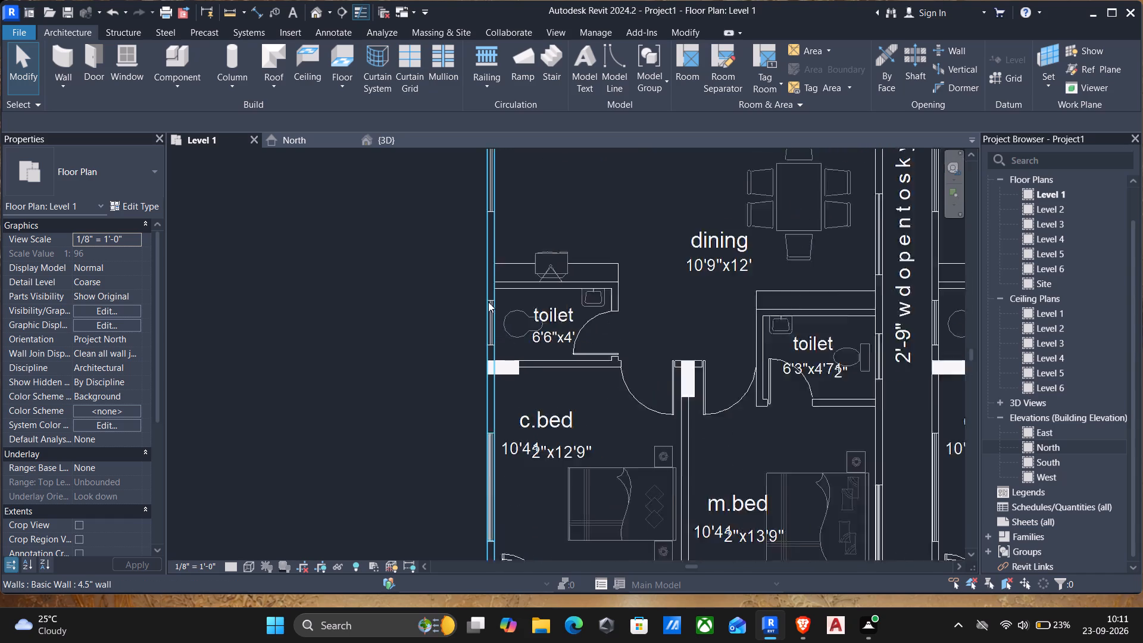
{"action": "scroll", "coordinate": [488, 302], "scroll_direction": "down", "scroll_amount": 2}
{"action": "scroll", "coordinate": [487, 290], "scroll_direction": "up", "scroll_amount": 1}
{"action": "middle_click_drag", "start_coordinate": [487, 290], "coordinate": [473, 345]}
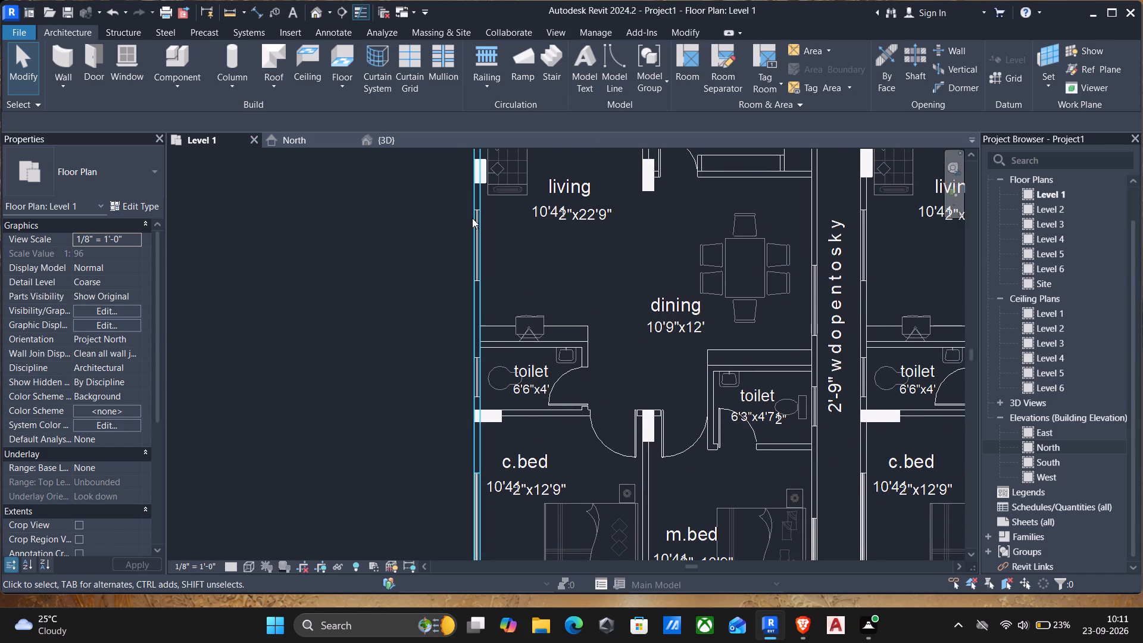
{"action": "scroll", "coordinate": [474, 220], "scroll_direction": "up", "scroll_amount": 3}
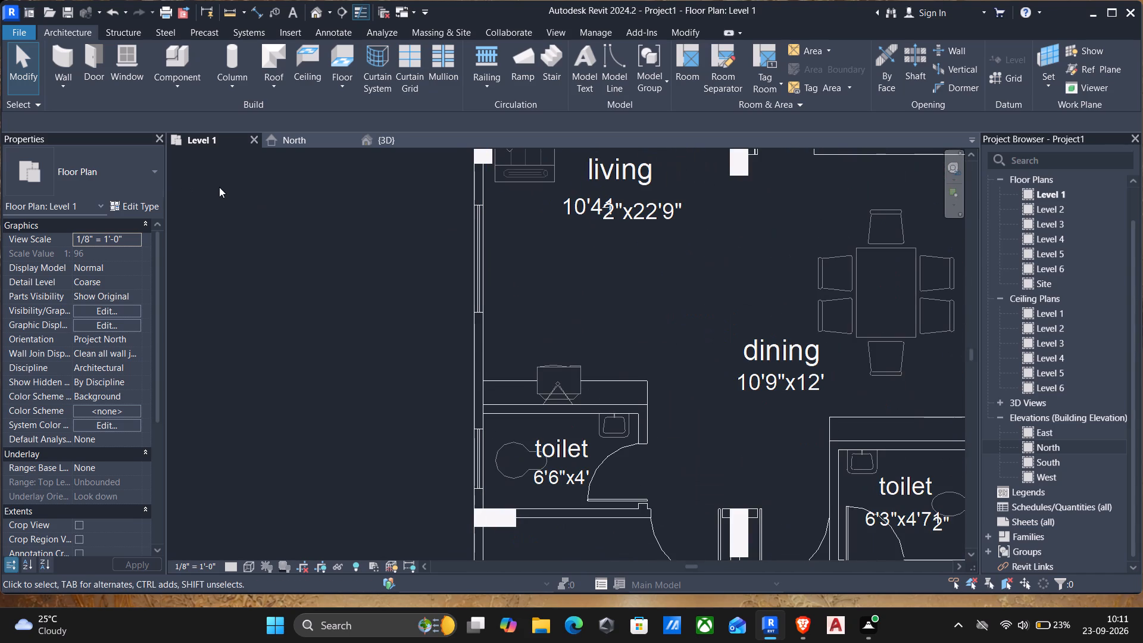
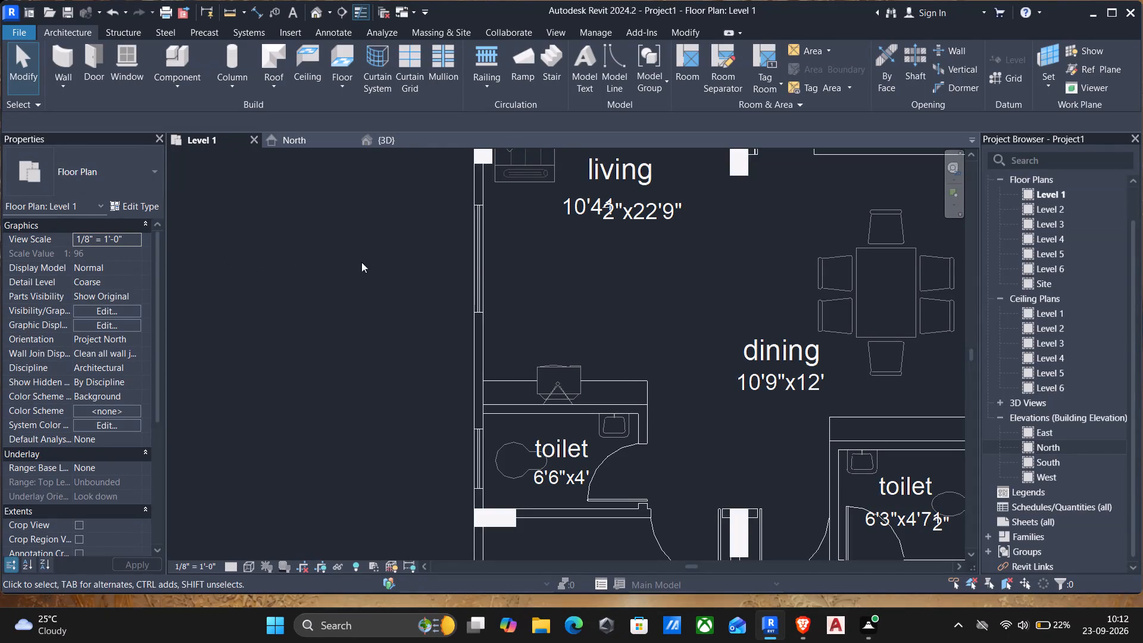
In the Level 1 plan, examine the living, dining, toilet and bedroom windows of both apartments, including those along the open-to-sky gap.
{"action": "left_click", "coordinate": [61, 55]}
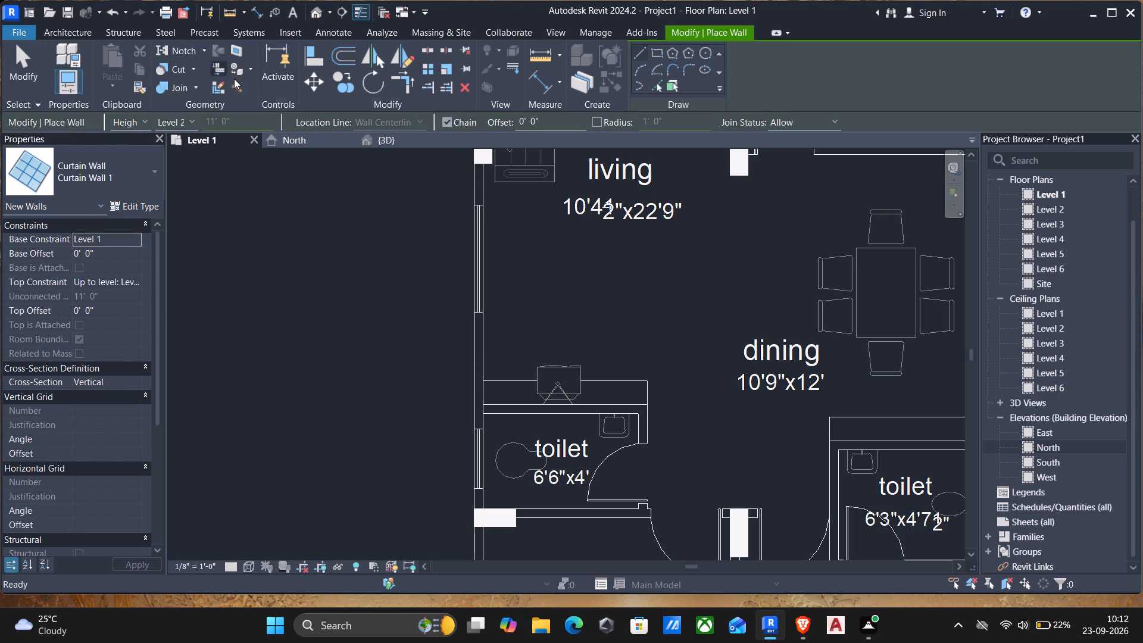
{"action": "scroll", "coordinate": [305, 153], "scroll_direction": "down", "scroll_amount": 4}
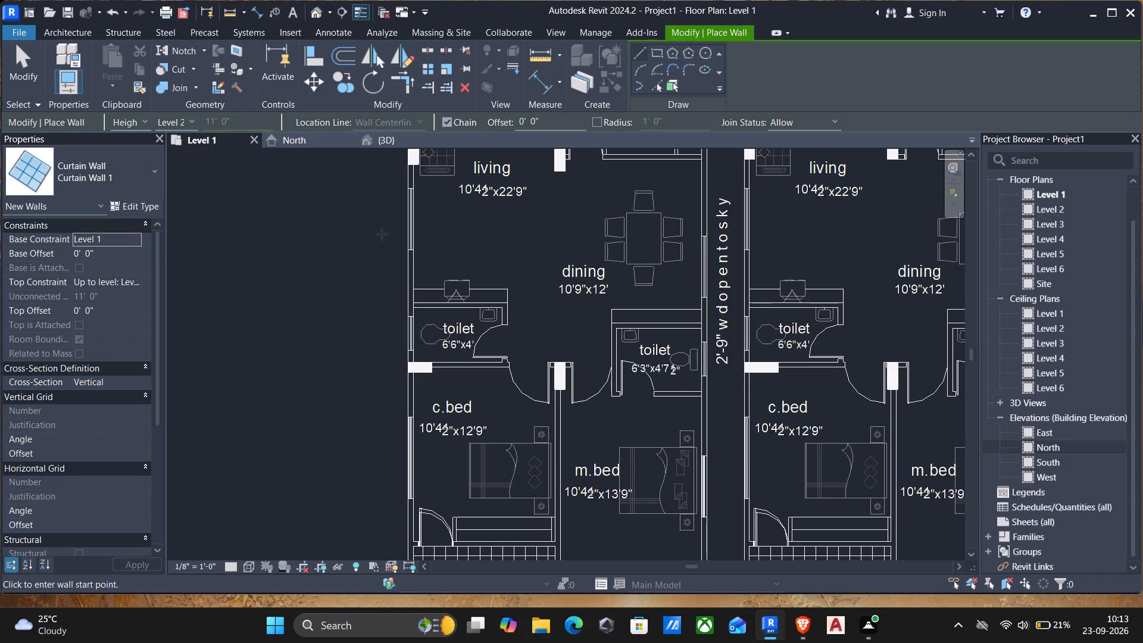
{"action": "scroll", "coordinate": [364, 243], "scroll_direction": "down", "scroll_amount": 2}
{"action": "middle_click_drag", "start_coordinate": [364, 242], "coordinate": [336, 271]}
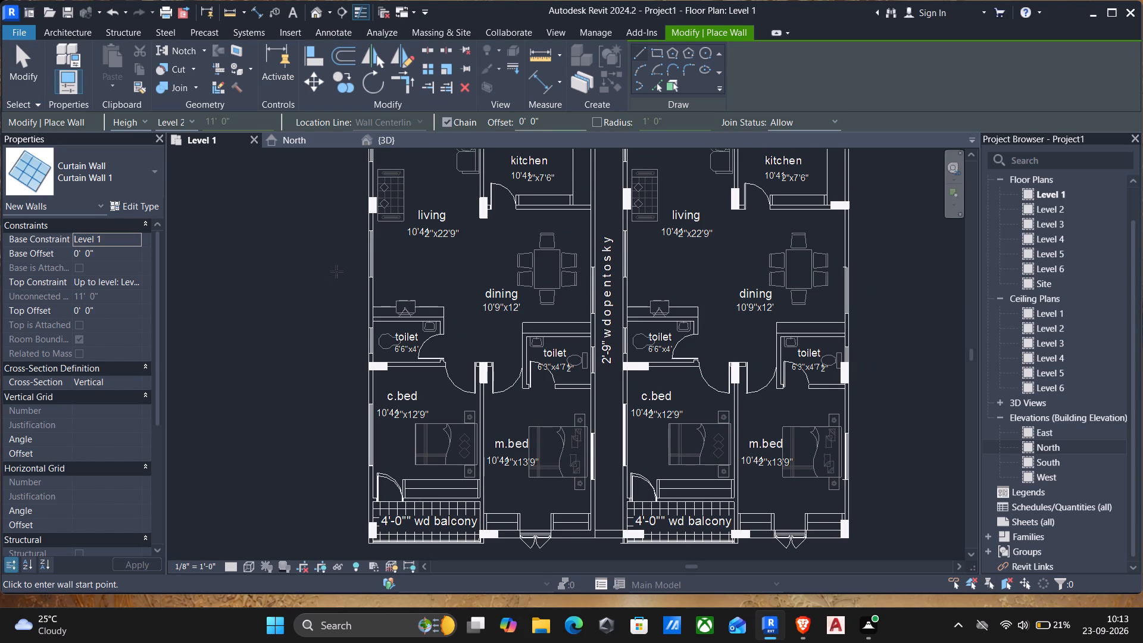
{"action": "middle_click_drag", "start_coordinate": [338, 272], "coordinate": [0, 242]}
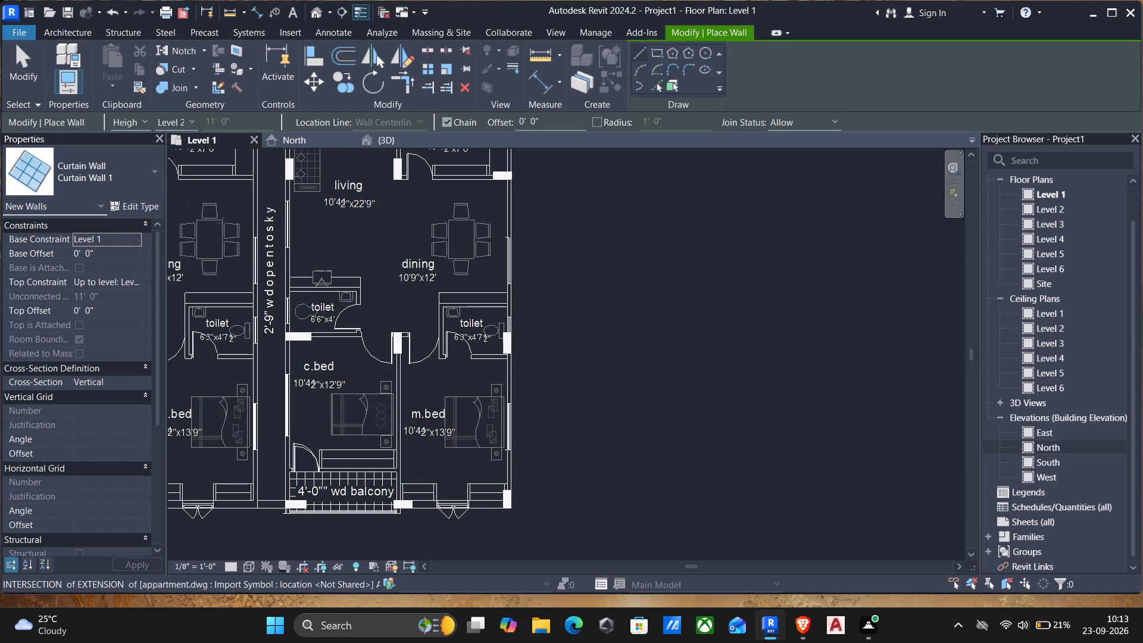
{"action": "middle_click_drag", "start_coordinate": [267, 274], "coordinate": [417, 266]}
{"action": "scroll", "coordinate": [417, 266], "scroll_direction": "up", "scroll_amount": 1}
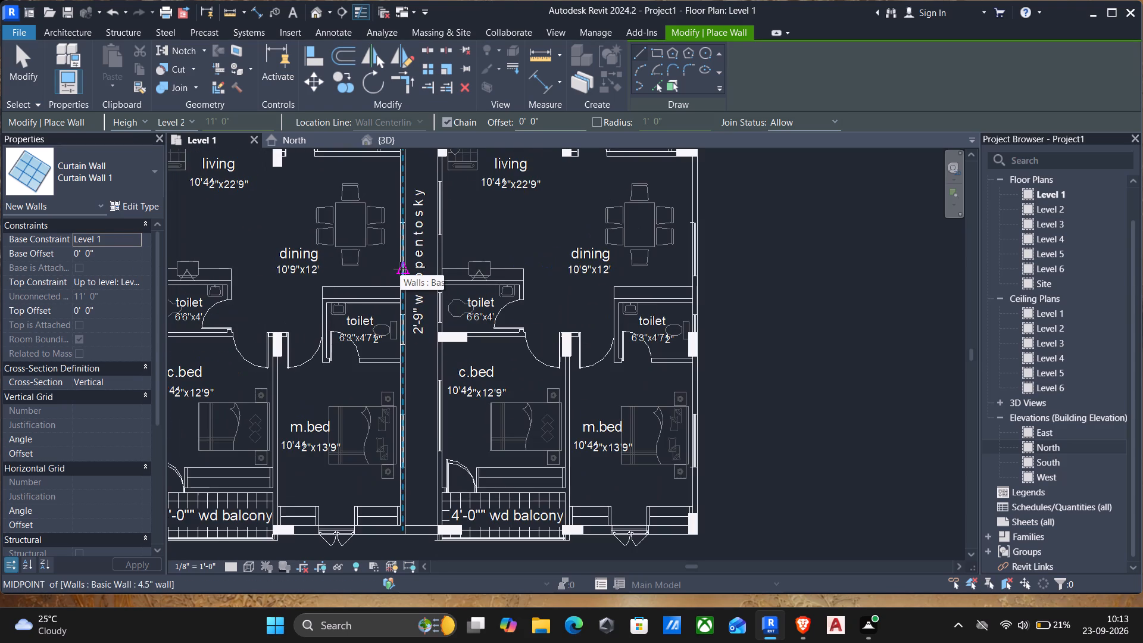
{"action": "scroll", "coordinate": [405, 269], "scroll_direction": "down", "scroll_amount": 1}
{"action": "middle_click_drag", "start_coordinate": [404, 269], "coordinate": [442, 302]}
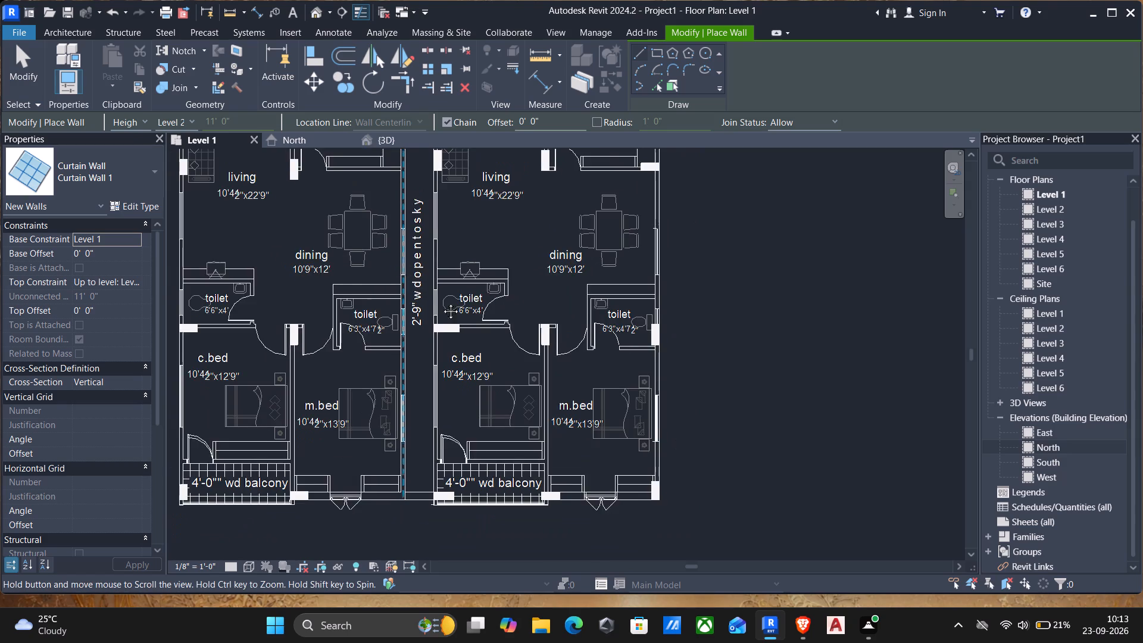
{"action": "middle_click_drag", "start_coordinate": [442, 302], "coordinate": [518, 325]}
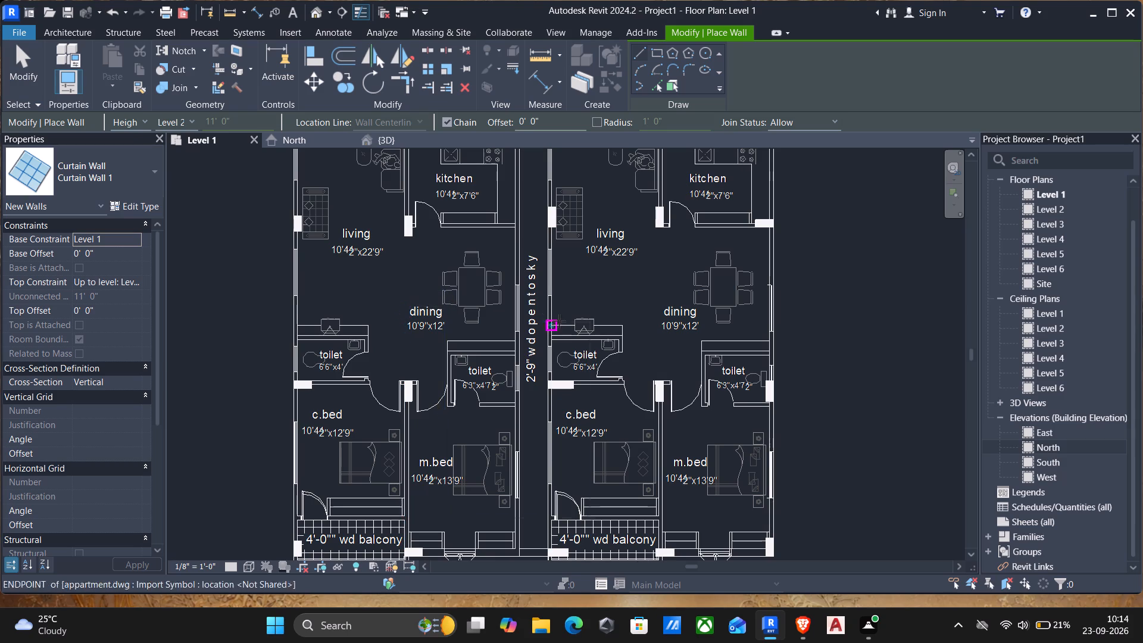
{"action": "scroll", "coordinate": [304, 273], "scroll_direction": "up", "scroll_amount": 3}
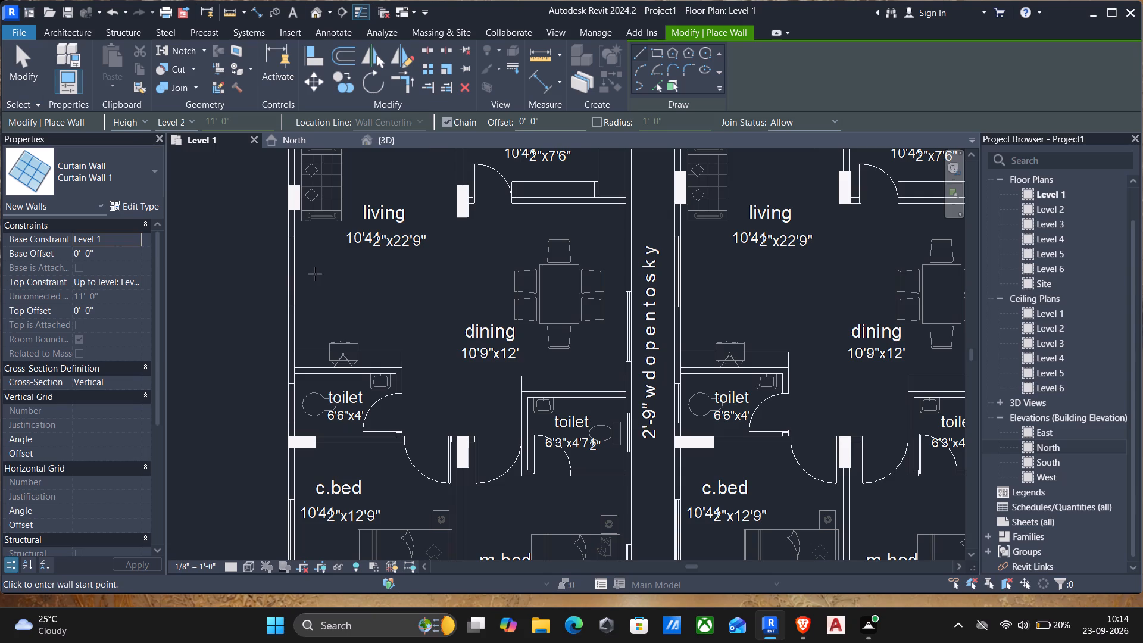
{"action": "middle_click_drag", "start_coordinate": [320, 270], "coordinate": [13, 183]}
{"action": "scroll", "coordinate": [223, 236], "scroll_direction": "down", "scroll_amount": 1}
{"action": "middle_click_drag", "start_coordinate": [408, 249], "coordinate": [464, 271]}
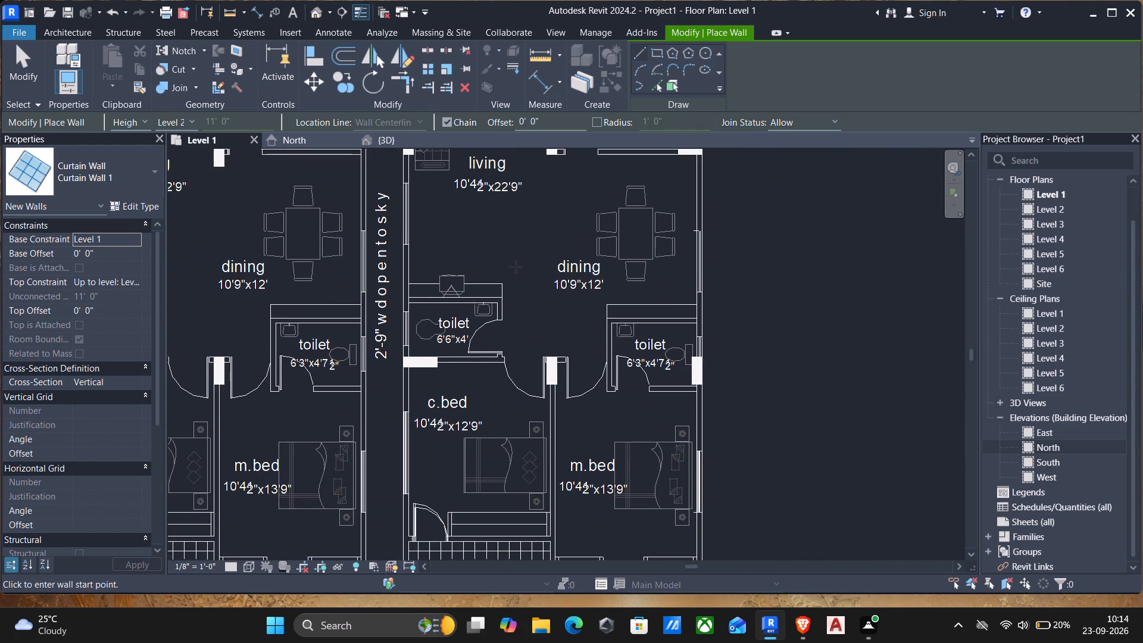
{"action": "middle_click_drag", "start_coordinate": [517, 269], "coordinate": [665, 314]}
{"action": "middle_click_drag", "start_coordinate": [511, 333], "coordinate": [558, 316]}
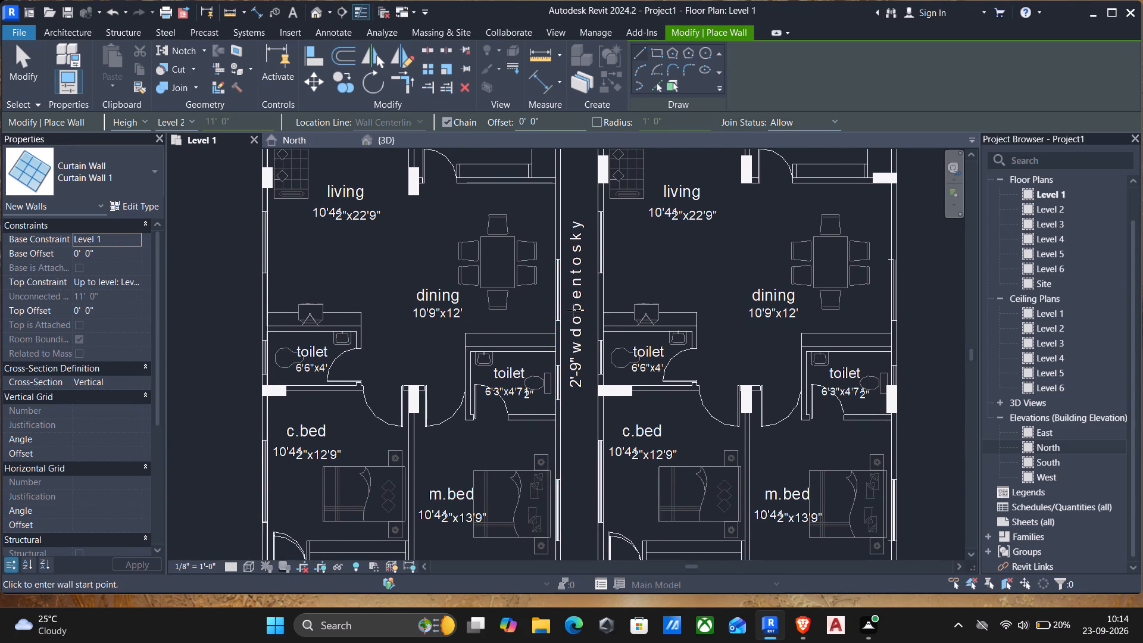
{"action": "key", "text": "Escape"}
{"action": "scroll", "coordinate": [298, 279], "scroll_direction": "up", "scroll_amount": 1}
{"action": "middle_click_drag", "start_coordinate": [300, 279], "coordinate": [349, 270]}
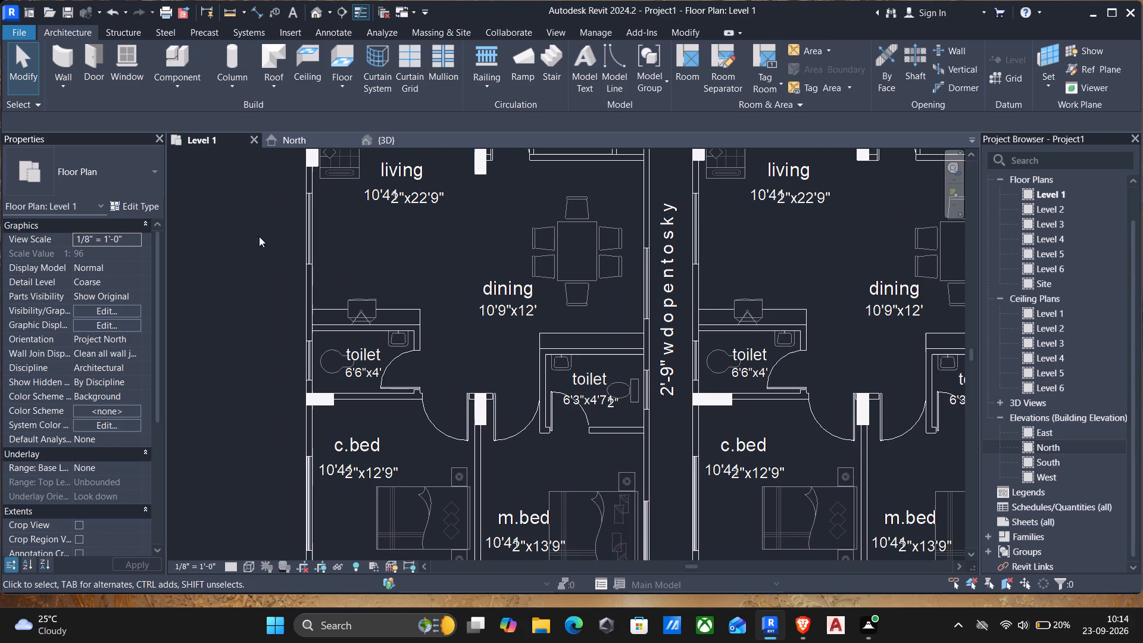
Inspect the curtain walls in the building's outer side walls from several angles in the 3D view.
{"action": "left_click", "coordinate": [370, 136]}
{"action": "scroll", "coordinate": [316, 381], "scroll_direction": "down", "scroll_amount": 1}
{"action": "middle_click_drag", "start_coordinate": [317, 388], "coordinate": [361, 422]}
{"action": "middle_click_drag", "start_coordinate": [326, 361], "coordinate": [415, 339], "text": "shift"}
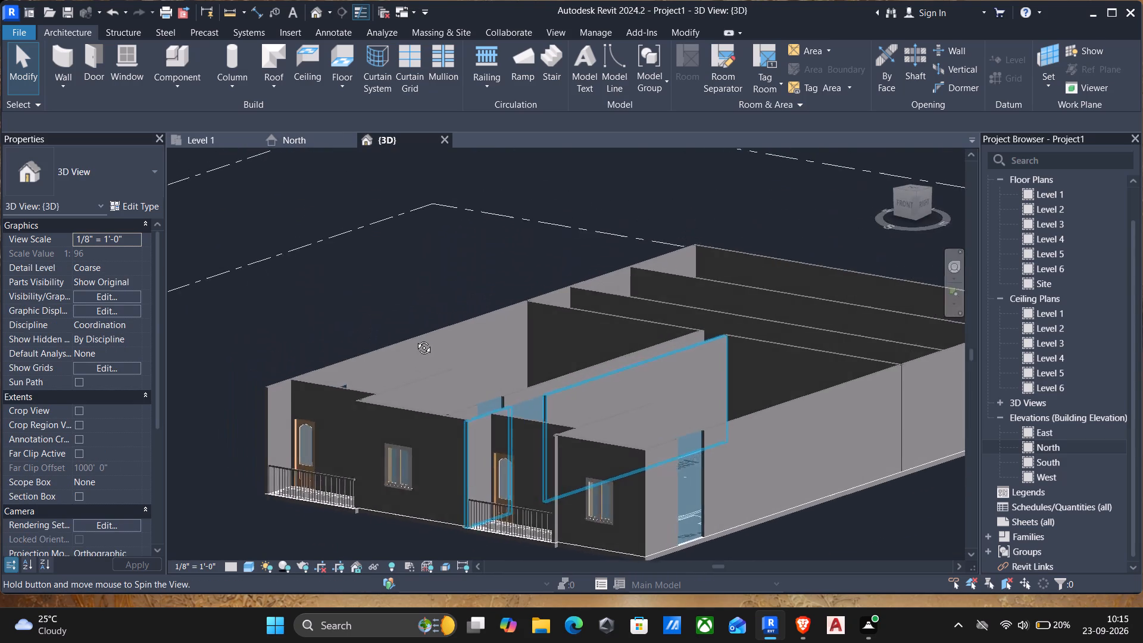
{"action": "middle_click_drag", "start_coordinate": [415, 339], "coordinate": [507, 333], "text": "shift"}
{"action": "middle_click_drag", "start_coordinate": [548, 397], "coordinate": [492, 344]}
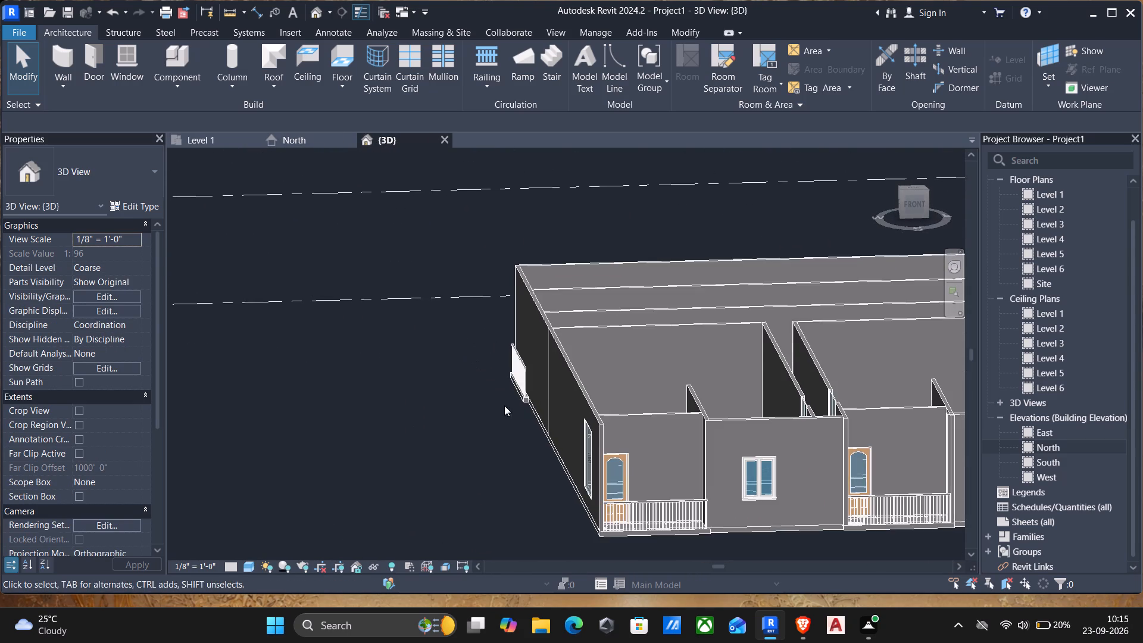
{"action": "middle_click_drag", "start_coordinate": [516, 414], "coordinate": [462, 367]}
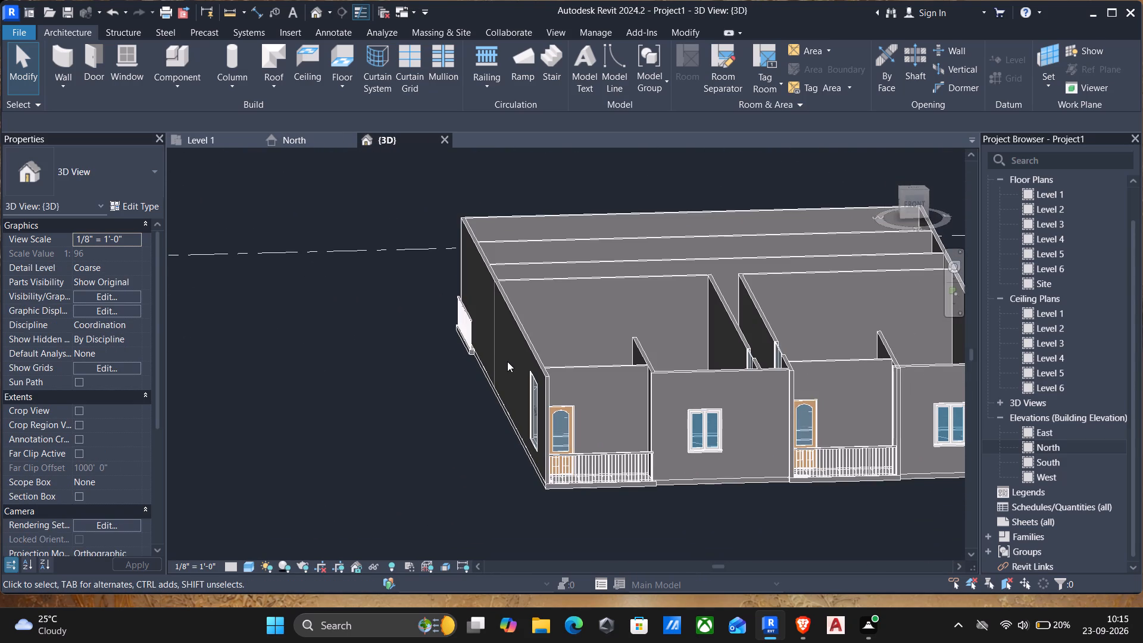
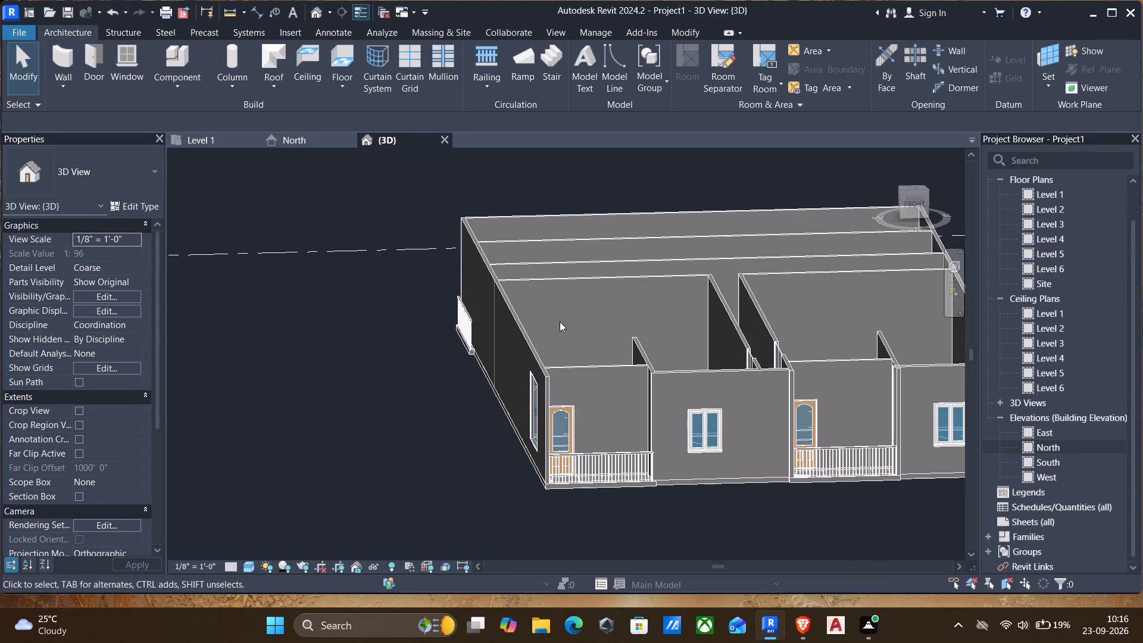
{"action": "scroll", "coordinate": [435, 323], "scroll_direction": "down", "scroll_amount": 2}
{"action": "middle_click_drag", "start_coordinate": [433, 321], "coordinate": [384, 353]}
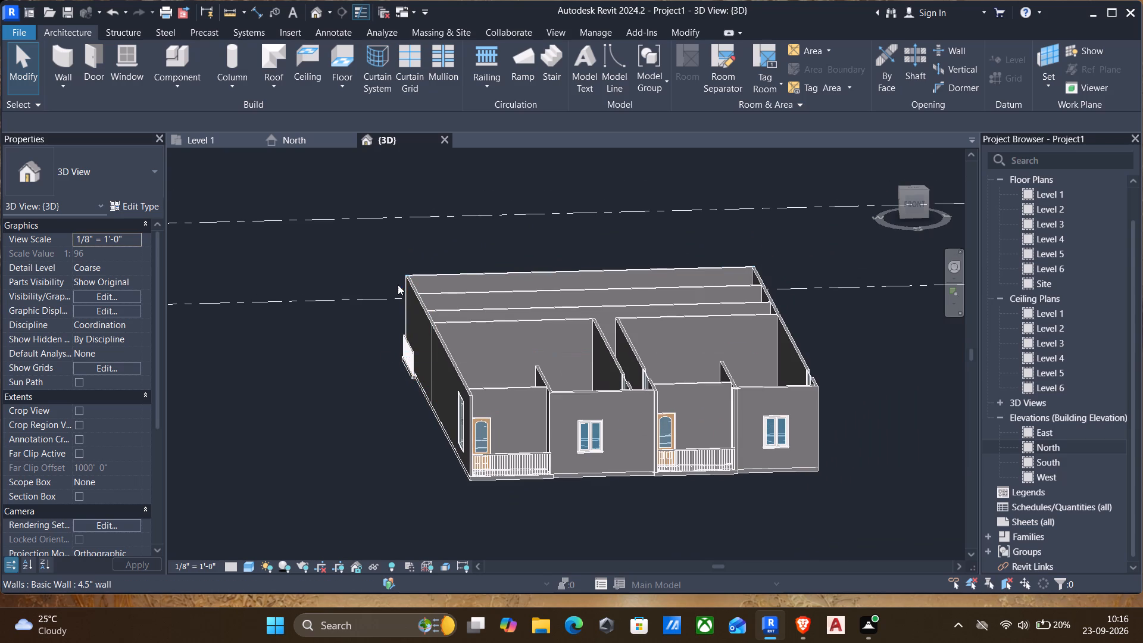
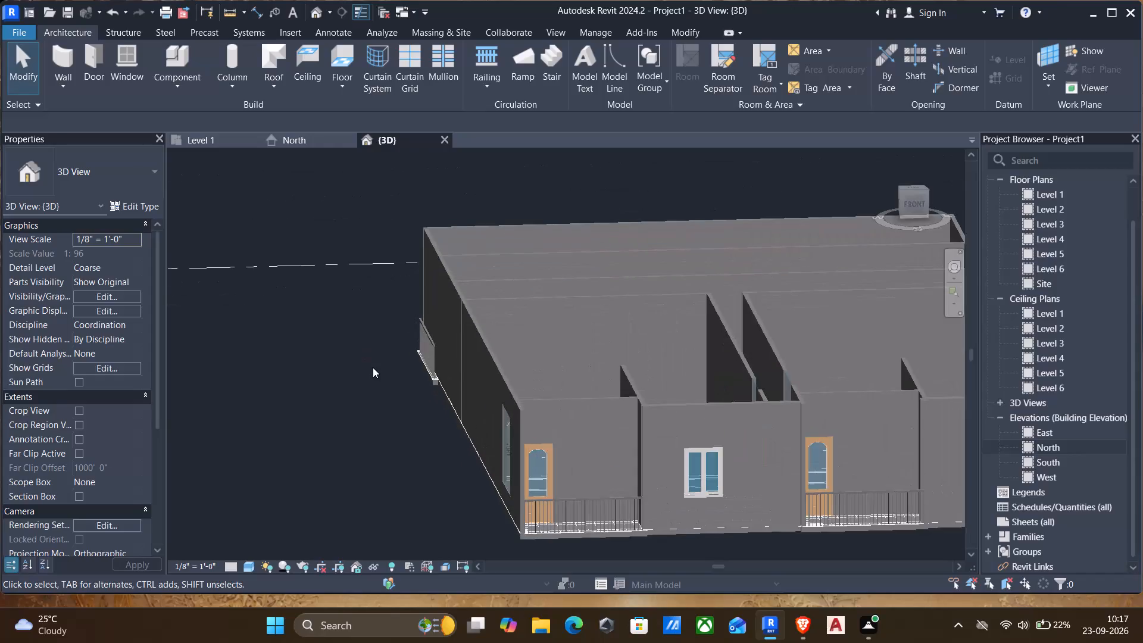
Examine the building's outer side wall, its windows and balconies in the 3D view.
{"action": "scroll", "coordinate": [368, 376], "scroll_direction": "down", "scroll_amount": 2}
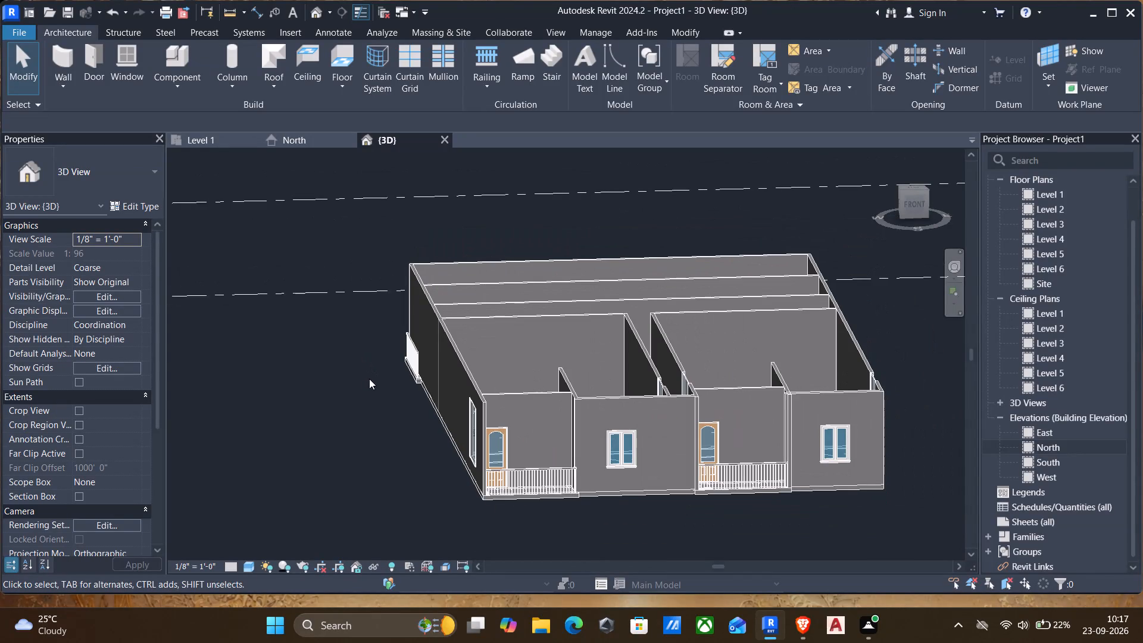
{"action": "middle_click_drag", "start_coordinate": [357, 385], "coordinate": [357, 385], "text": "shift"}
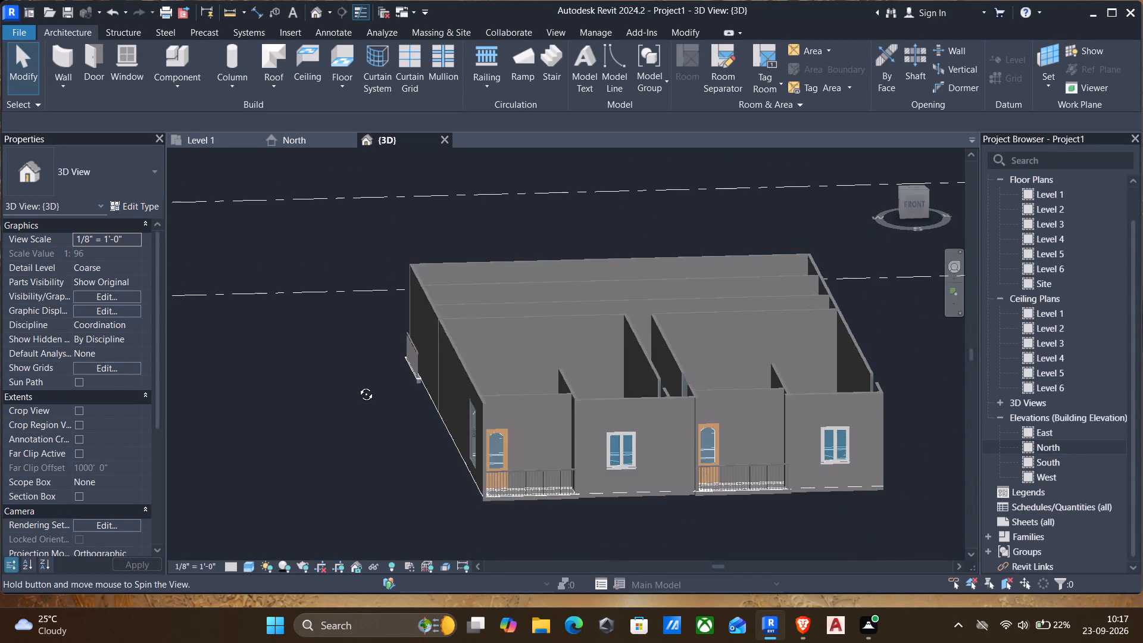
{"action": "middle_click_drag", "start_coordinate": [357, 385], "coordinate": [422, 393], "text": "shift"}
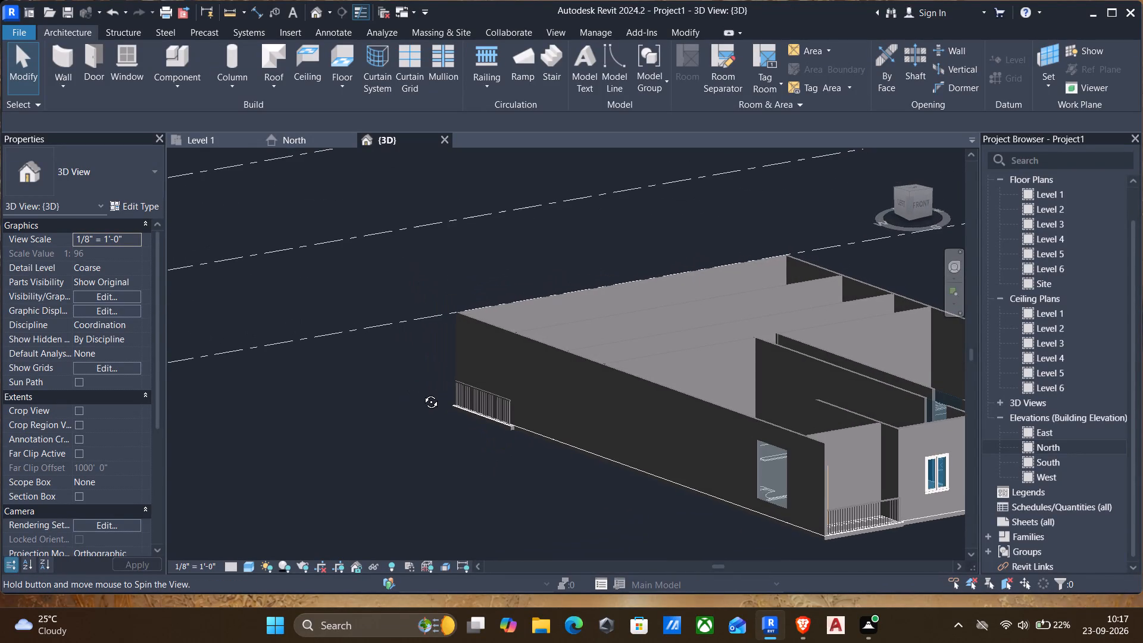
{"action": "middle_click_drag", "start_coordinate": [422, 393], "coordinate": [410, 415], "text": "shift"}
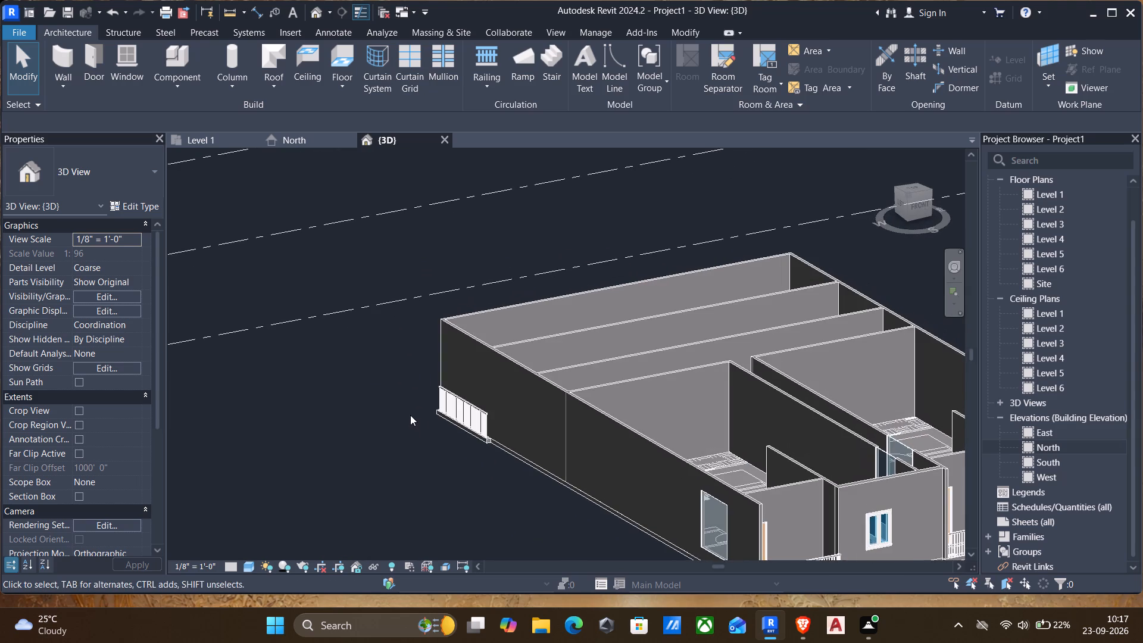
{"action": "middle_click_drag", "start_coordinate": [410, 415], "coordinate": [369, 360]}
{"action": "middle_click_drag", "start_coordinate": [489, 459], "coordinate": [464, 436]}
{"action": "scroll", "coordinate": [466, 437], "scroll_direction": "up", "scroll_amount": 1}
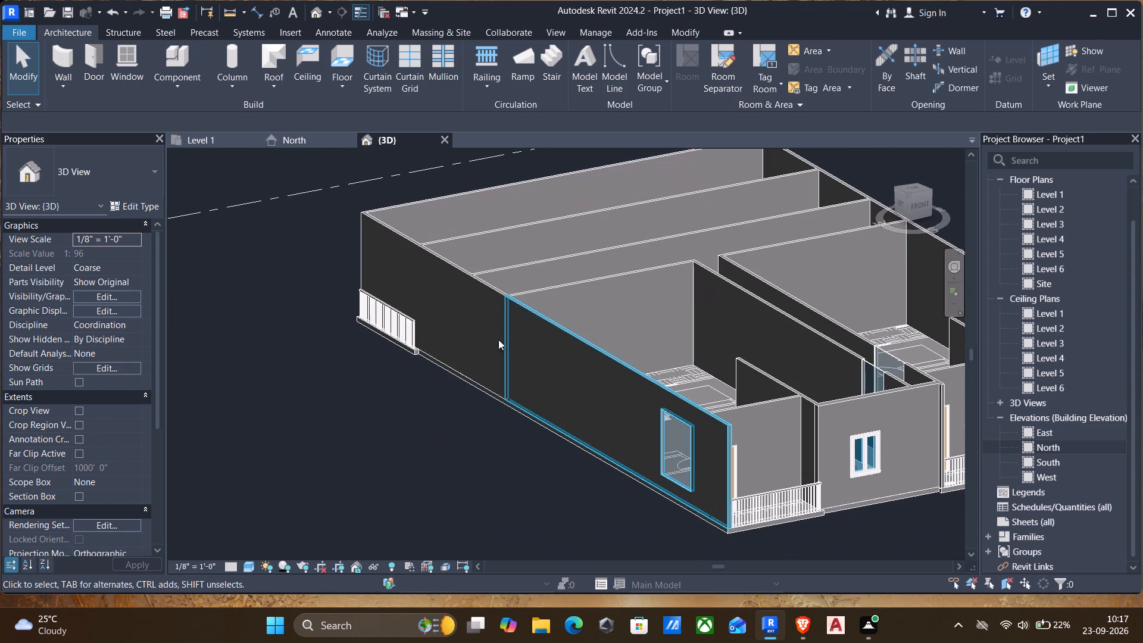
Return to the Level 1 plan and examine the window positions along the outer walls of the apartments.
{"action": "left_click", "coordinate": [216, 141]}
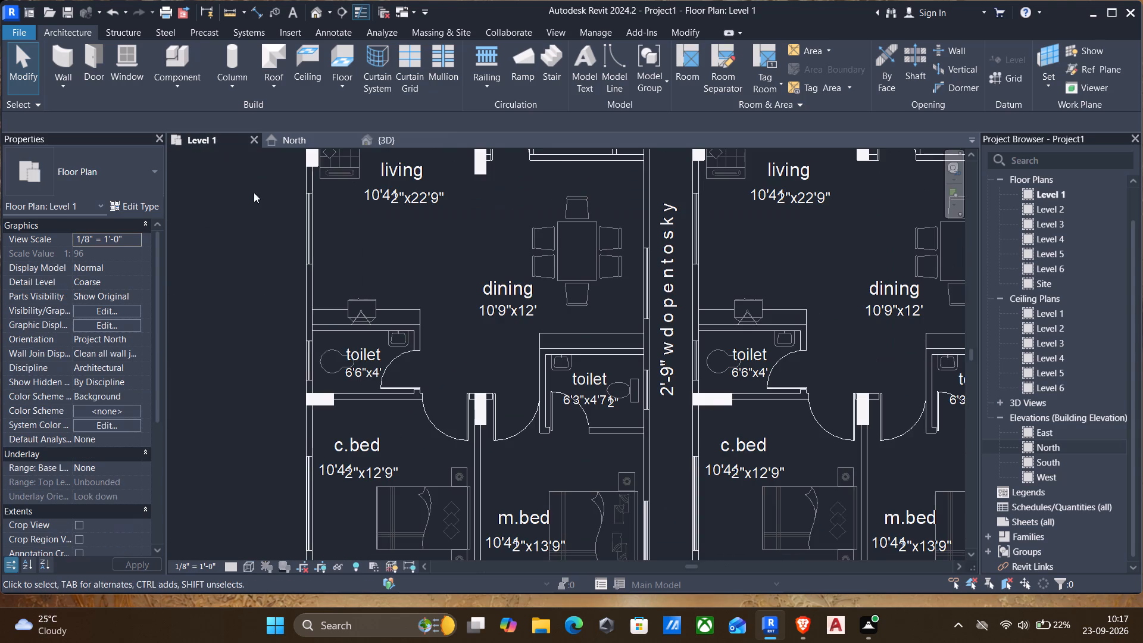
{"action": "middle_click_drag", "start_coordinate": [339, 397], "coordinate": [357, 365]}
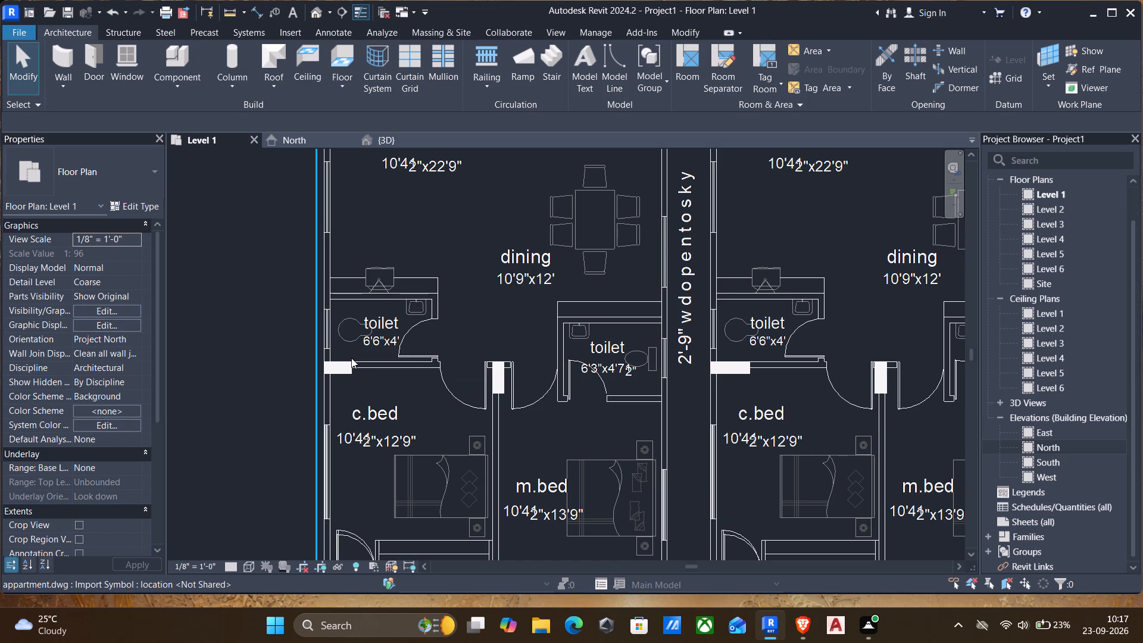
{"action": "scroll", "coordinate": [327, 313], "scroll_direction": "up", "scroll_amount": 3}
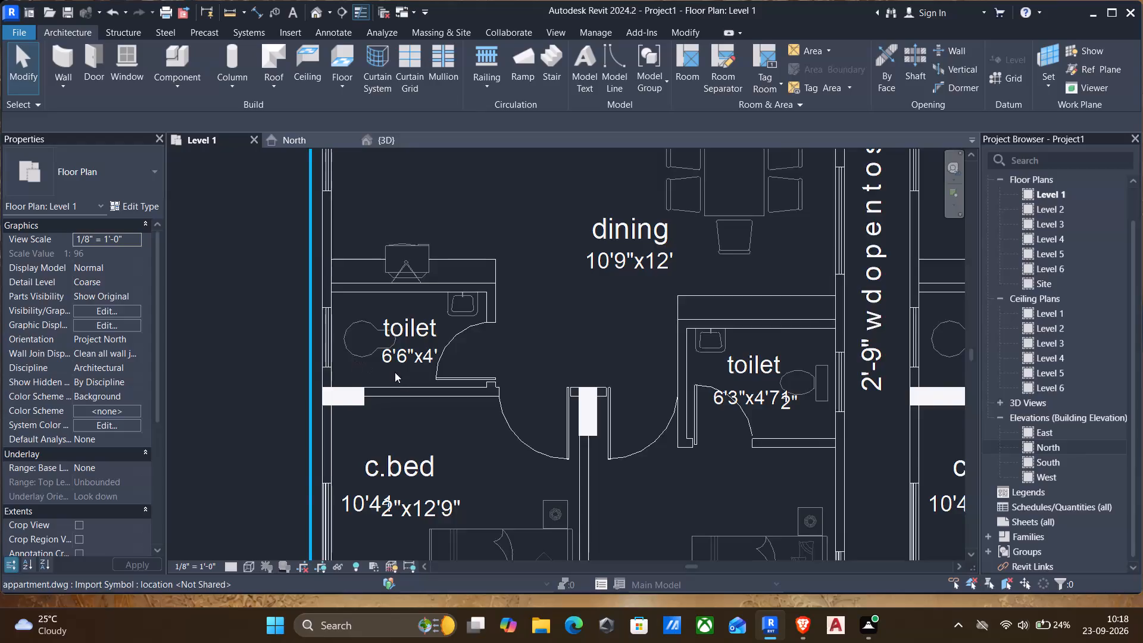
{"action": "middle_click_drag", "start_coordinate": [395, 372], "coordinate": [554, 354]}
{"action": "scroll", "coordinate": [538, 364], "scroll_direction": "down", "scroll_amount": 2}
{"action": "middle_click_drag", "start_coordinate": [539, 371], "coordinate": [501, 364]}
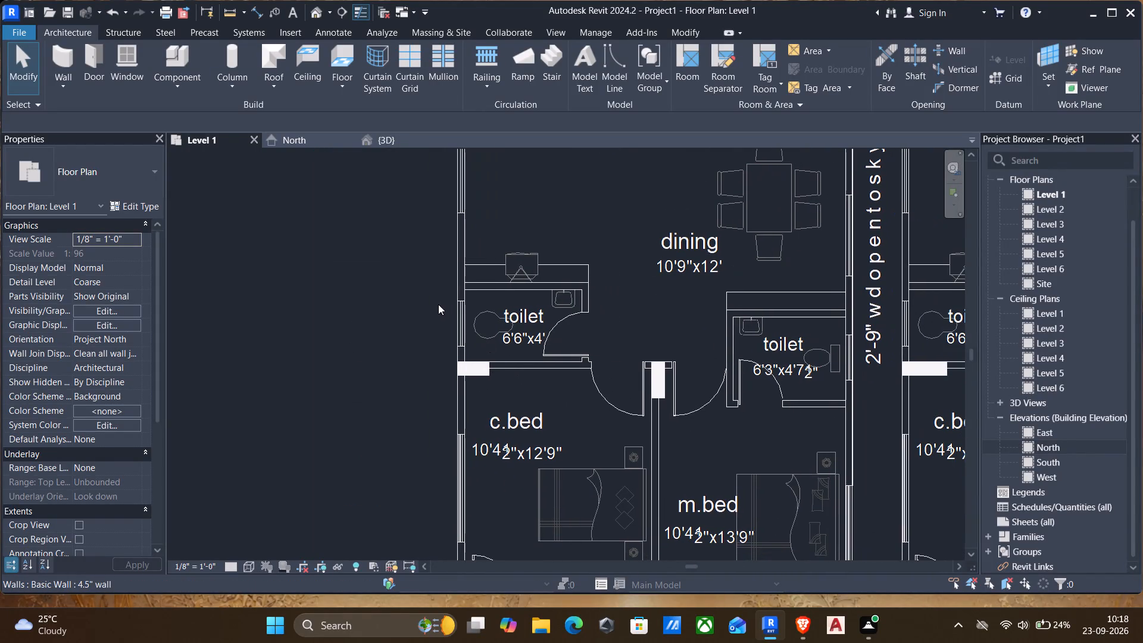
{"action": "middle_click_drag", "start_coordinate": [461, 319], "coordinate": [416, 295]}
{"action": "scroll", "coordinate": [416, 295], "scroll_direction": "down", "scroll_amount": 4}
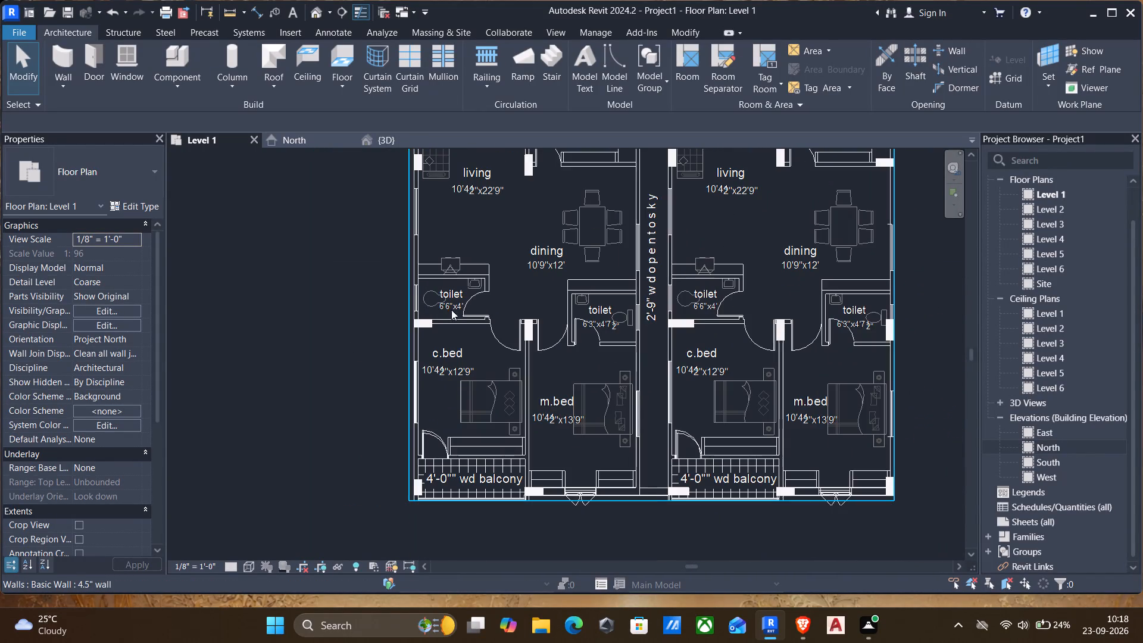
Using the m.bed curtain wall as the template, draw a similar one about 4'-8" long over the dining window in the last apartment's outer wall.
{"action": "middle_click_drag", "start_coordinate": [832, 331], "coordinate": [546, 355]}
{"action": "scroll", "coordinate": [616, 423], "scroll_direction": "up", "scroll_amount": 2}
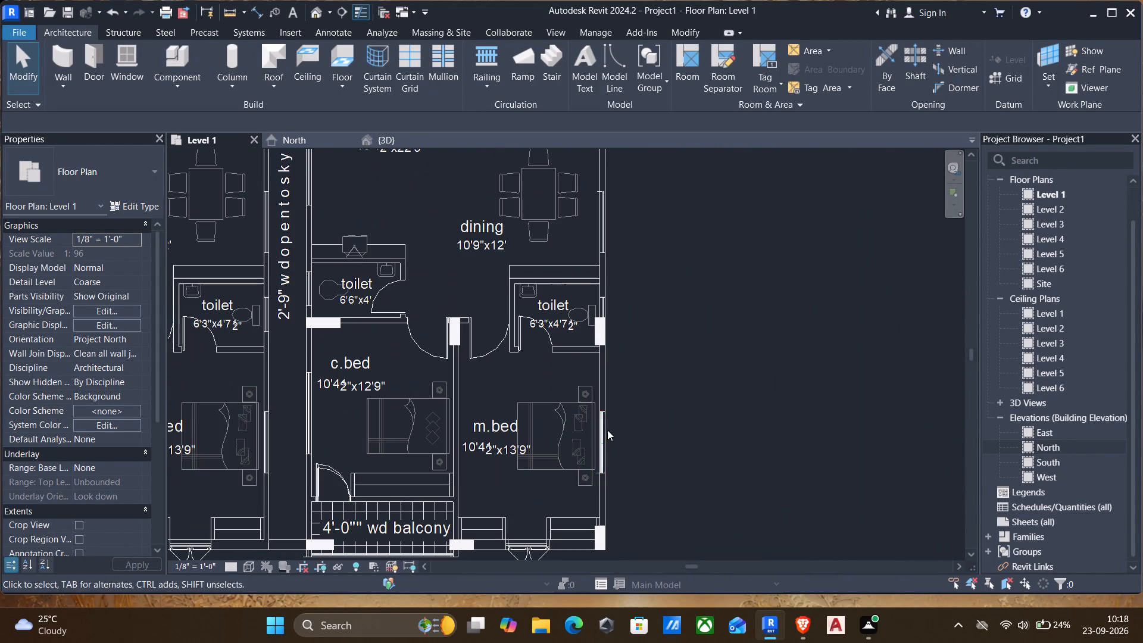
{"action": "left_click", "coordinate": [604, 432]}
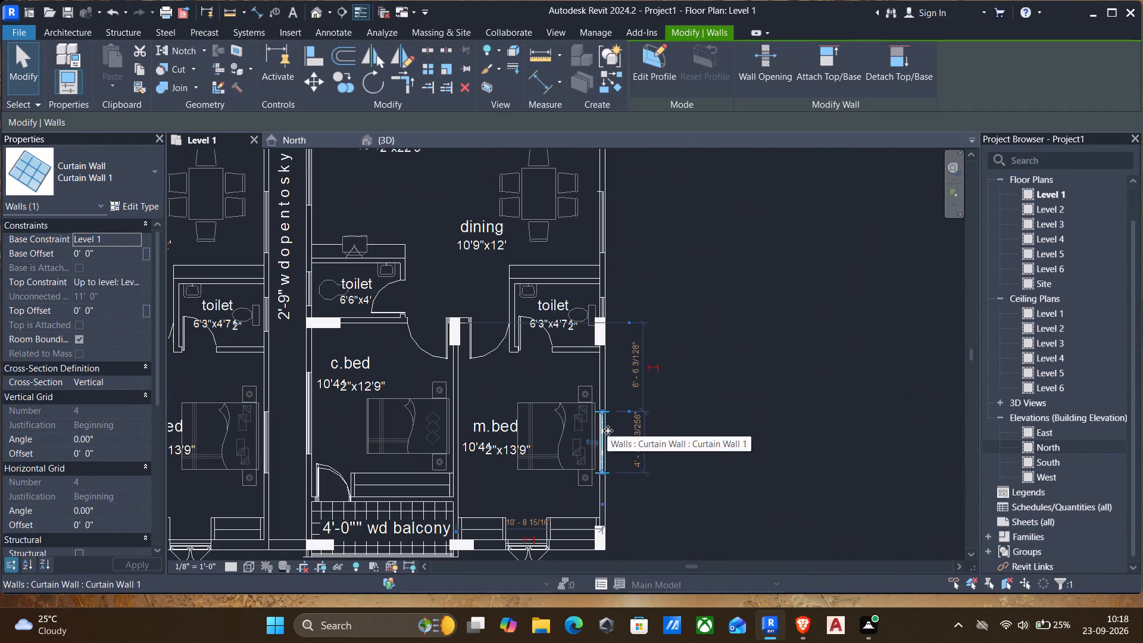
{"action": "type", "text": "cs"}
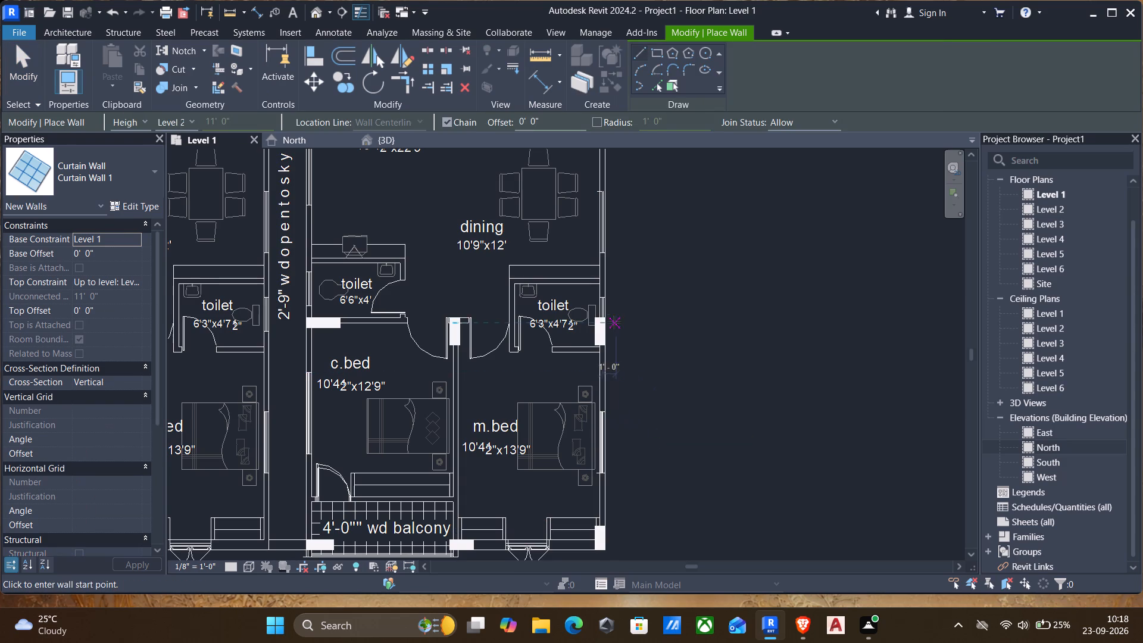
{"action": "scroll", "coordinate": [616, 301], "scroll_direction": "up", "scroll_amount": 1}
{"action": "middle_click_drag", "start_coordinate": [616, 300], "coordinate": [605, 463]}
{"action": "scroll", "coordinate": [592, 336], "scroll_direction": "up", "scroll_amount": 3}
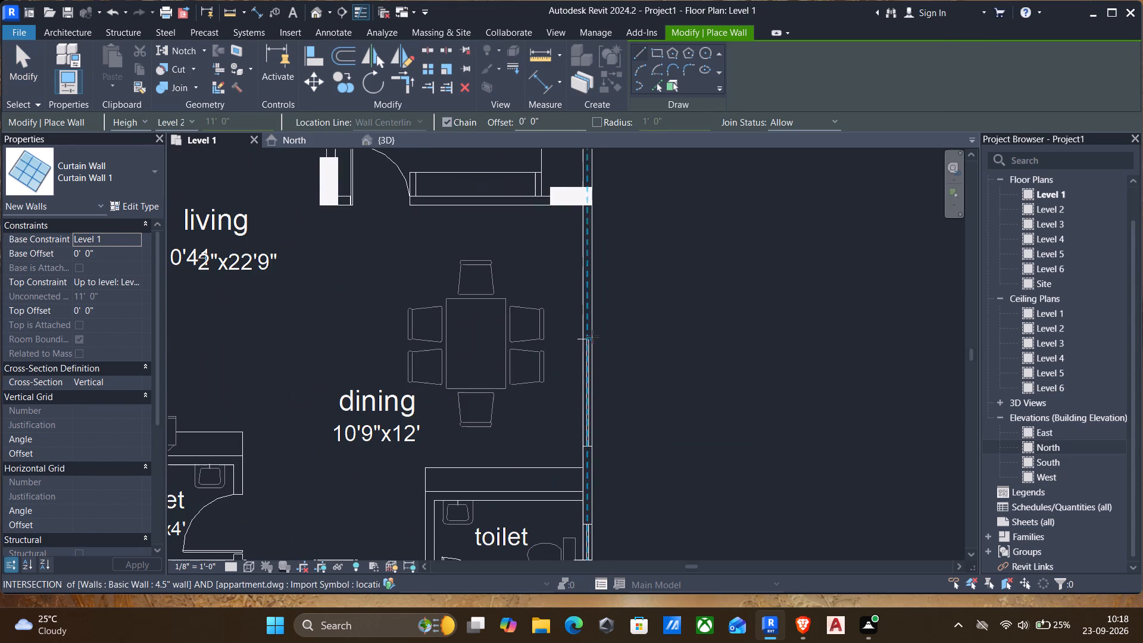
{"action": "left_click", "coordinate": [586, 339]}
{"action": "scroll", "coordinate": [595, 454], "scroll_direction": "up", "scroll_amount": 3}
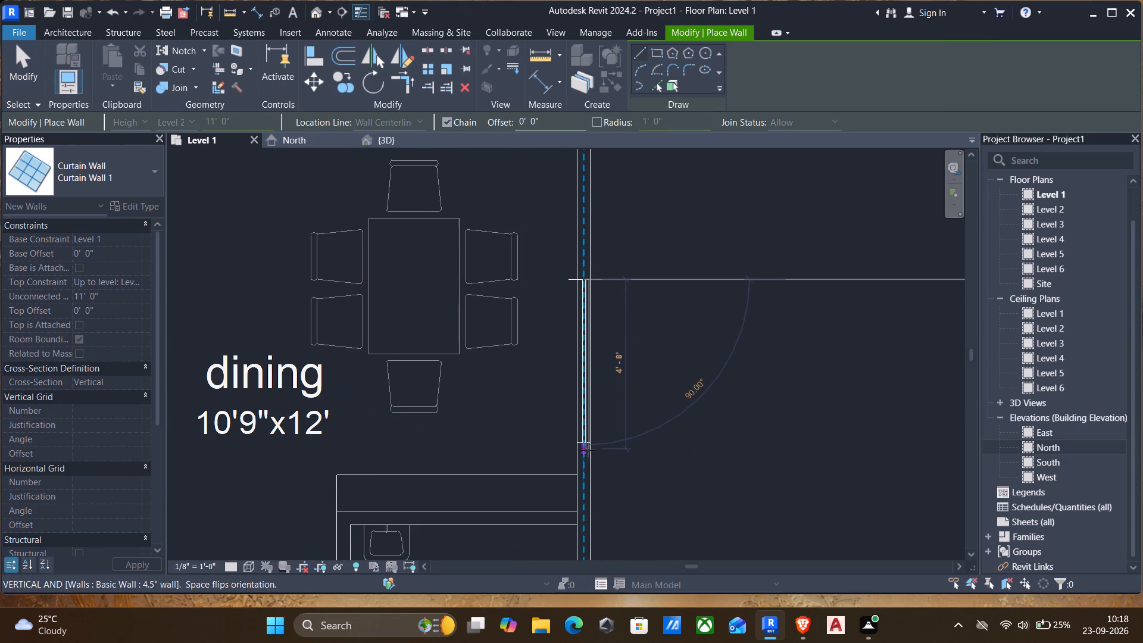
{"action": "left_click", "coordinate": [588, 450]}
{"action": "key", "text": "Escape"}
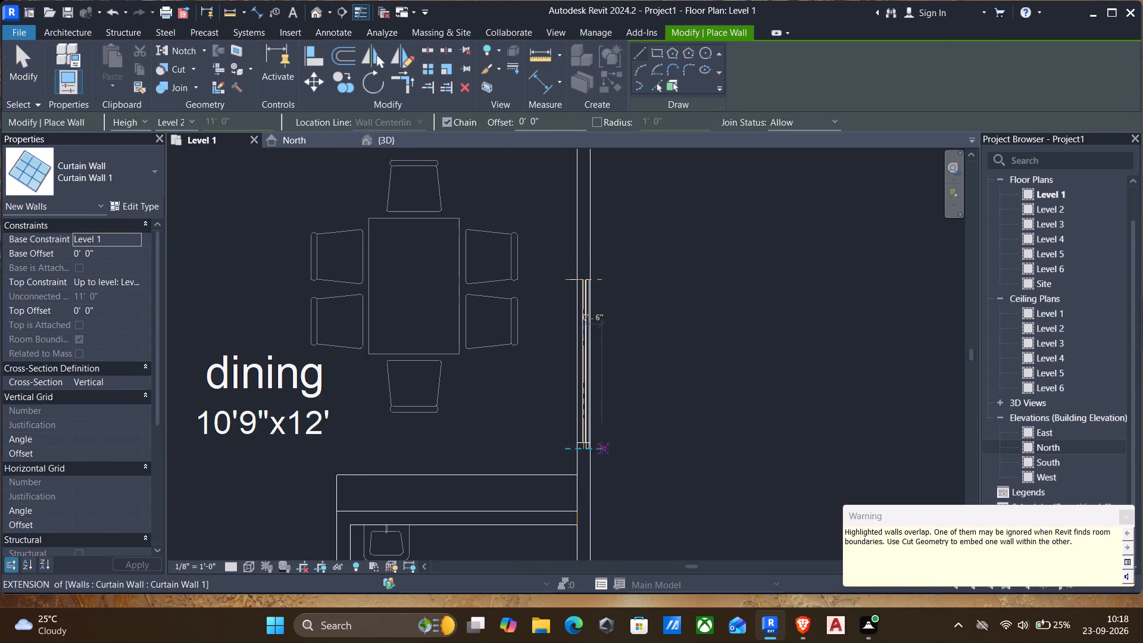
{"action": "scroll", "coordinate": [596, 336], "scroll_direction": "up", "scroll_amount": 10}
{"action": "key", "text": "Escape"}
{"action": "scroll", "coordinate": [578, 352], "scroll_direction": "down", "scroll_amount": 4}
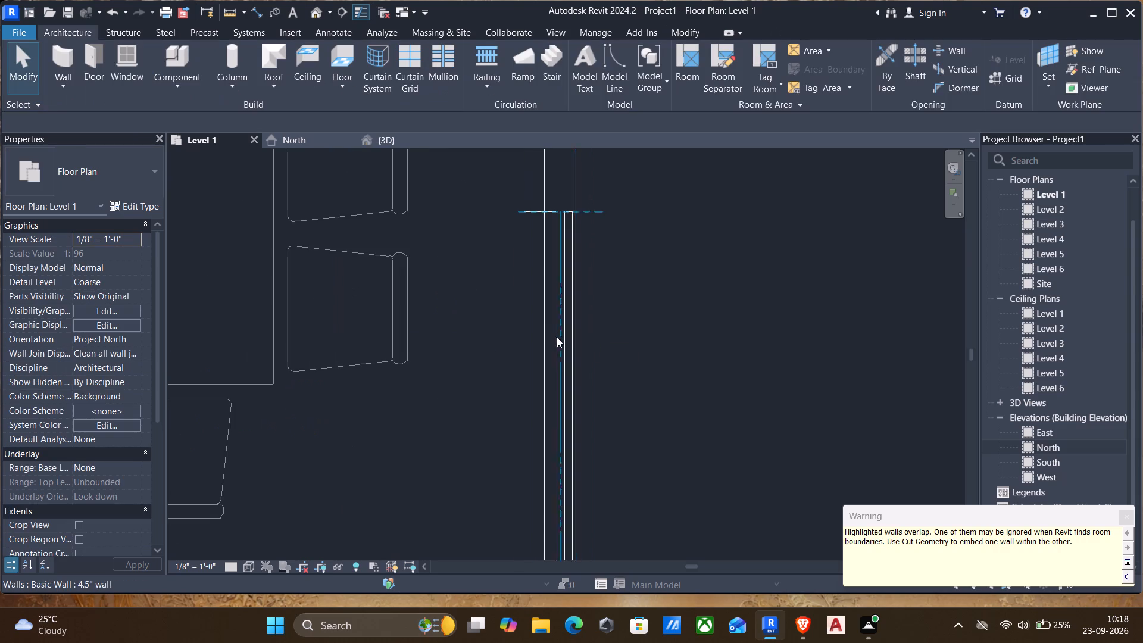
Cut the 4.5" outer wall with the new dining curtain wall so that it is embedded.
{"action": "type", "text": "li"}
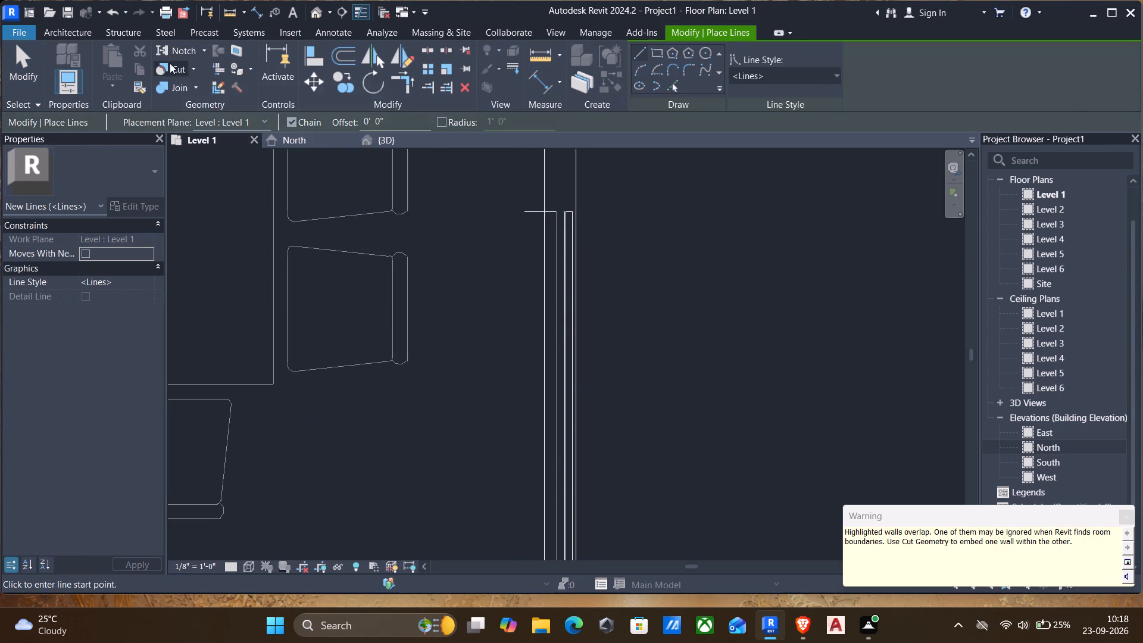
{"action": "left_click", "coordinate": [172, 65]}
{"action": "left_click", "coordinate": [545, 177]}
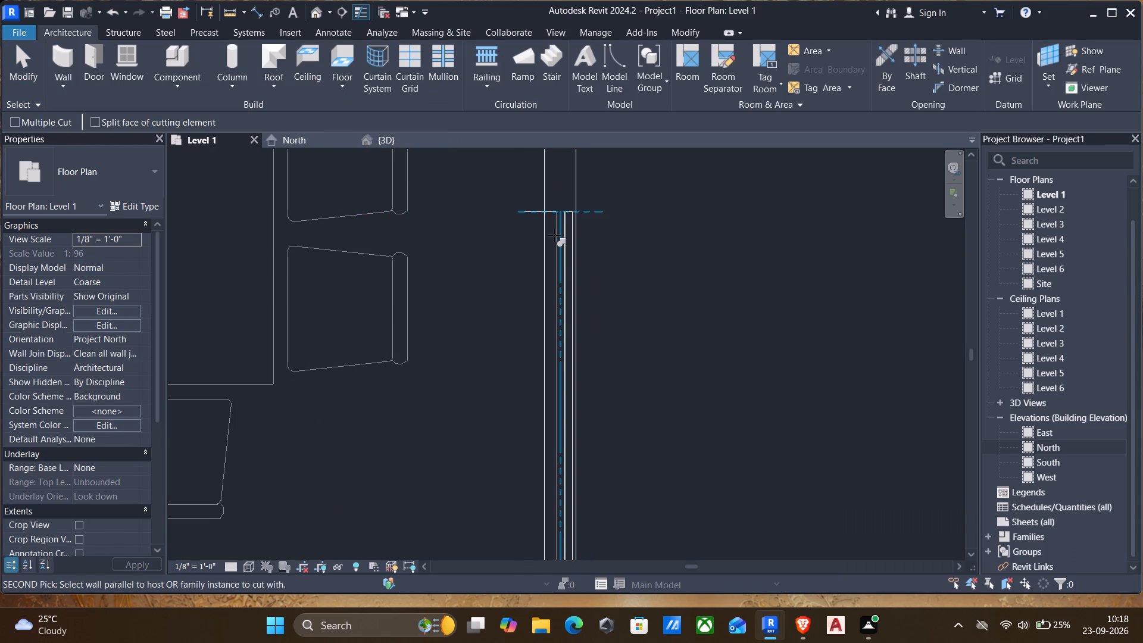
{"action": "left_click", "coordinate": [557, 244]}
{"action": "scroll", "coordinate": [541, 257], "scroll_direction": "down", "scroll_amount": 4}
{"action": "middle_click_drag", "start_coordinate": [519, 276], "coordinate": [529, 275]}
{"action": "key", "text": "Escape"}
{"action": "scroll", "coordinate": [546, 303], "scroll_direction": "down", "scroll_amount": 2}
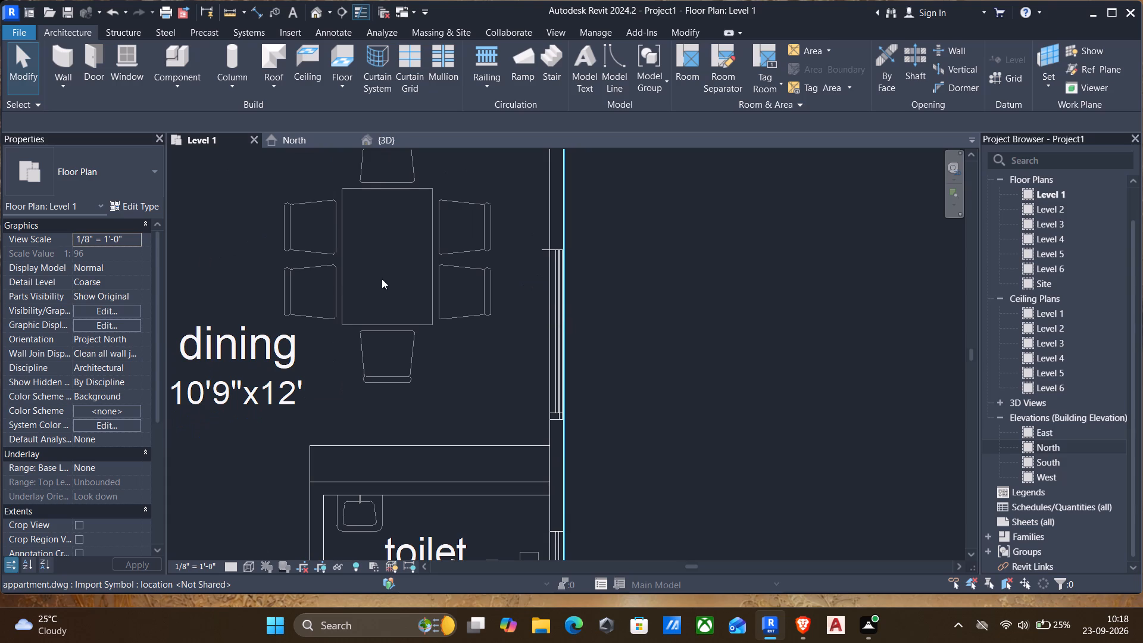
Examine the Level 1 plan of both apartments for remaining windows, ending at the first apartment's outer toilet wall.
{"action": "scroll", "coordinate": [335, 284], "scroll_direction": "down", "scroll_amount": 2}
{"action": "middle_click_drag", "start_coordinate": [342, 291], "coordinate": [406, 289]}
{"action": "scroll", "coordinate": [416, 283], "scroll_direction": "down", "scroll_amount": 3}
{"action": "middle_click_drag", "start_coordinate": [377, 282], "coordinate": [363, 405]}
{"action": "scroll", "coordinate": [377, 392], "scroll_direction": "down", "scroll_amount": 4}
{"action": "middle_click_drag", "start_coordinate": [361, 394], "coordinate": [444, 341]}
{"action": "middle_click_drag", "start_coordinate": [383, 391], "coordinate": [508, 365]}
{"action": "middle_click_drag", "start_coordinate": [492, 379], "coordinate": [665, 358]}
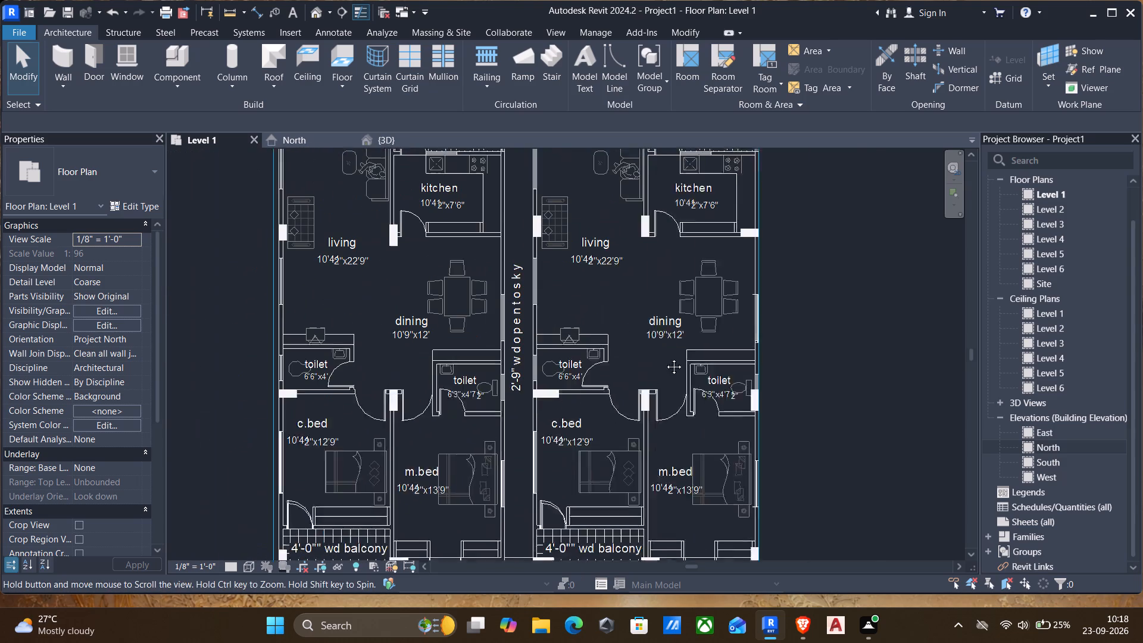
{"action": "middle_click_drag", "start_coordinate": [665, 358], "coordinate": [713, 358]}
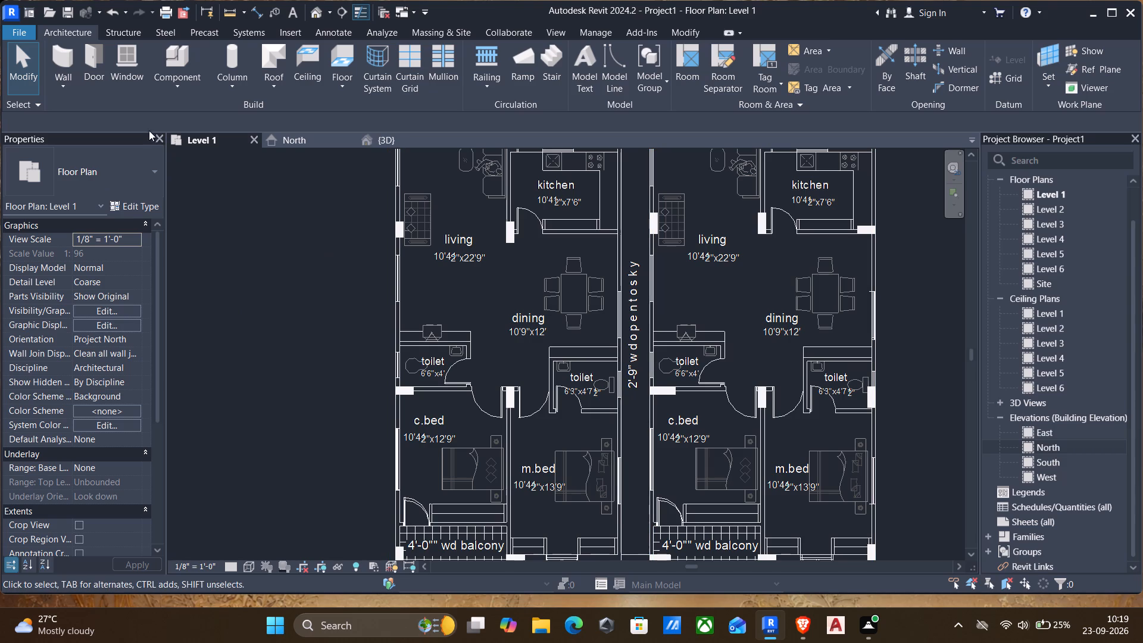
{"action": "scroll", "coordinate": [411, 364], "scroll_direction": "up", "scroll_amount": 4}
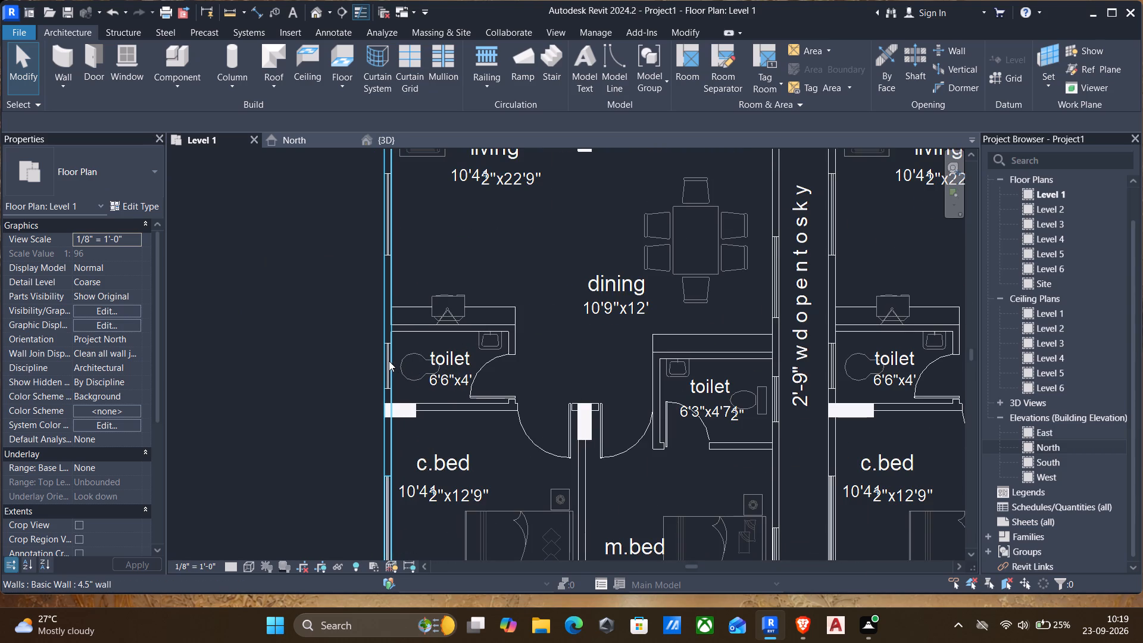
Start placing a window and open the US library's Windows folder for loading another window family.
{"action": "type", "text": "wn"}
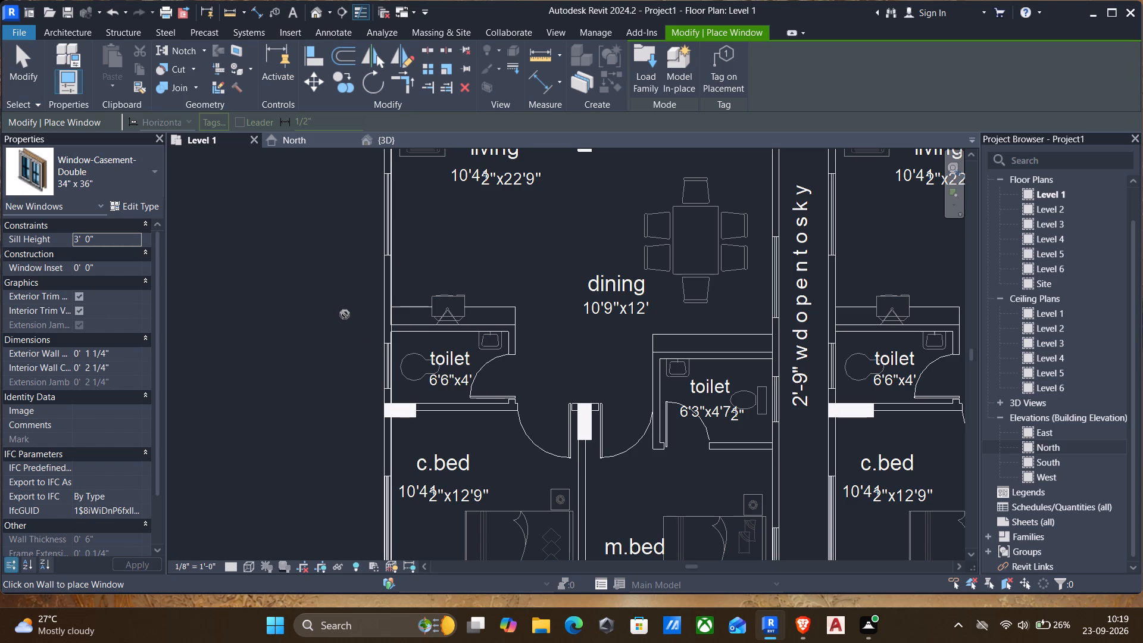
{"action": "scroll", "coordinate": [381, 308], "scroll_direction": "up", "scroll_amount": 4}
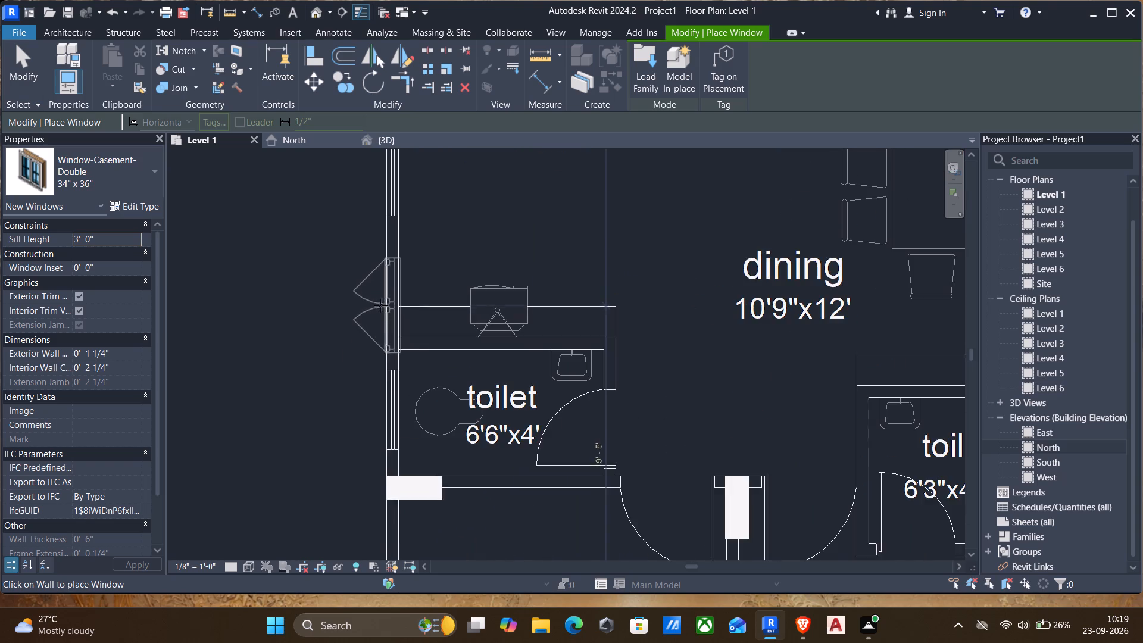
{"action": "scroll", "coordinate": [378, 310], "scroll_direction": "down", "scroll_amount": 4}
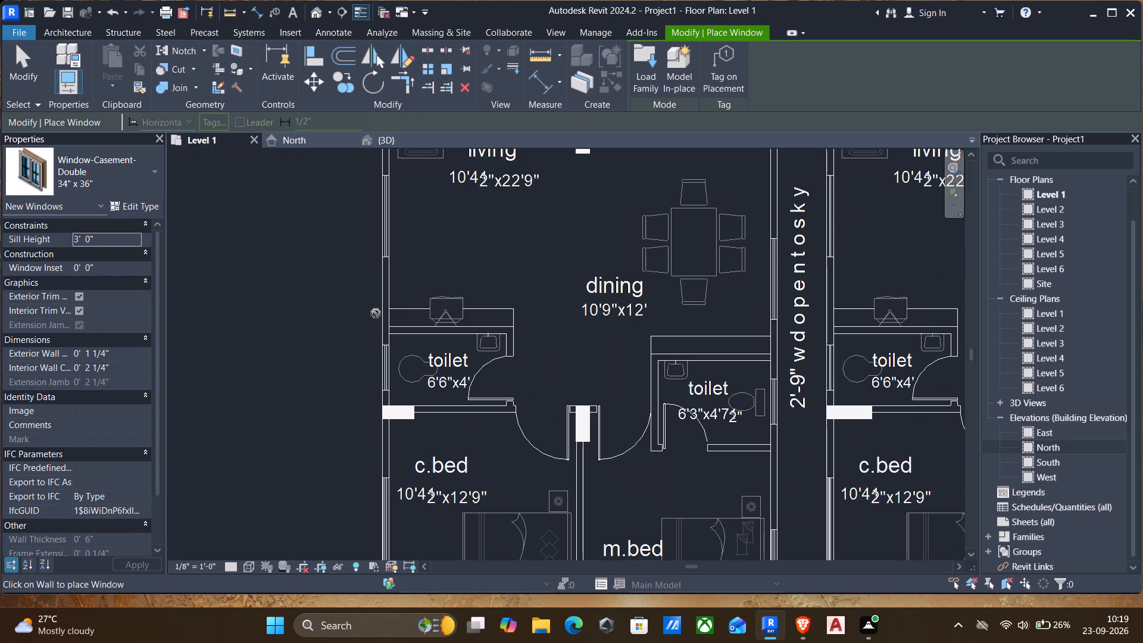
{"action": "scroll", "coordinate": [383, 356], "scroll_direction": "up", "scroll_amount": 1}
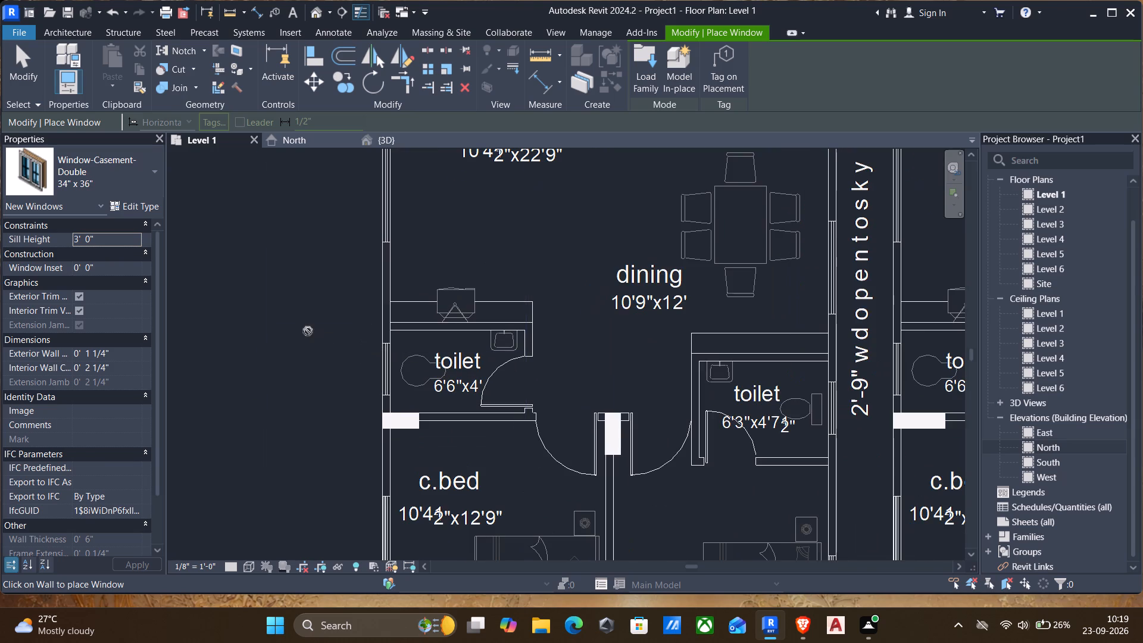
{"action": "left_click", "coordinate": [638, 60]}
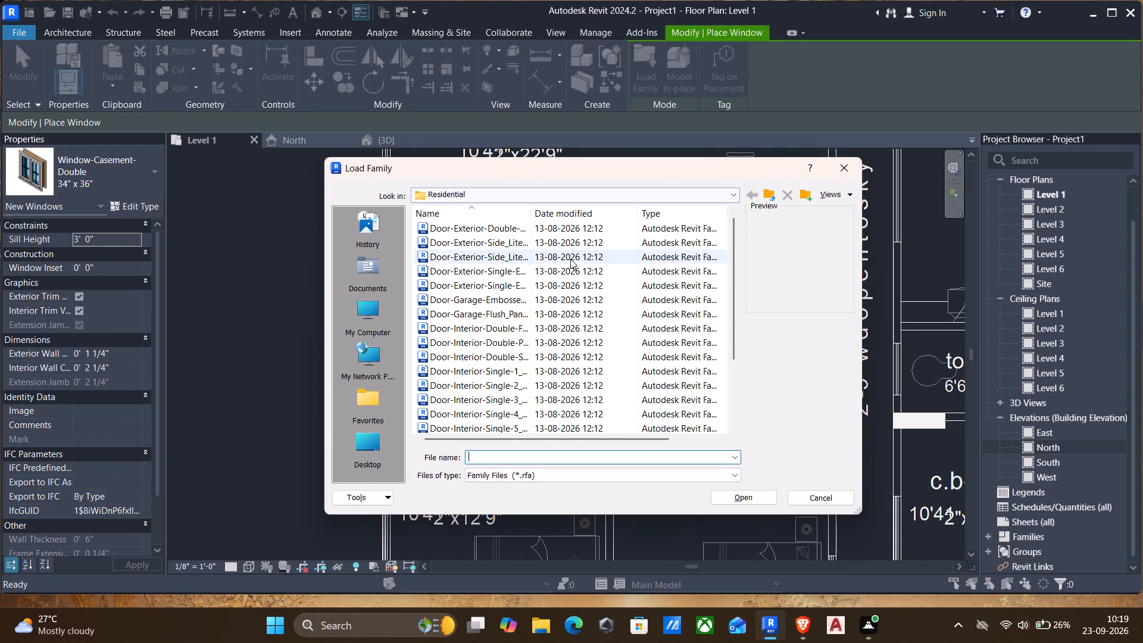
{"action": "left_click", "coordinate": [764, 193]}
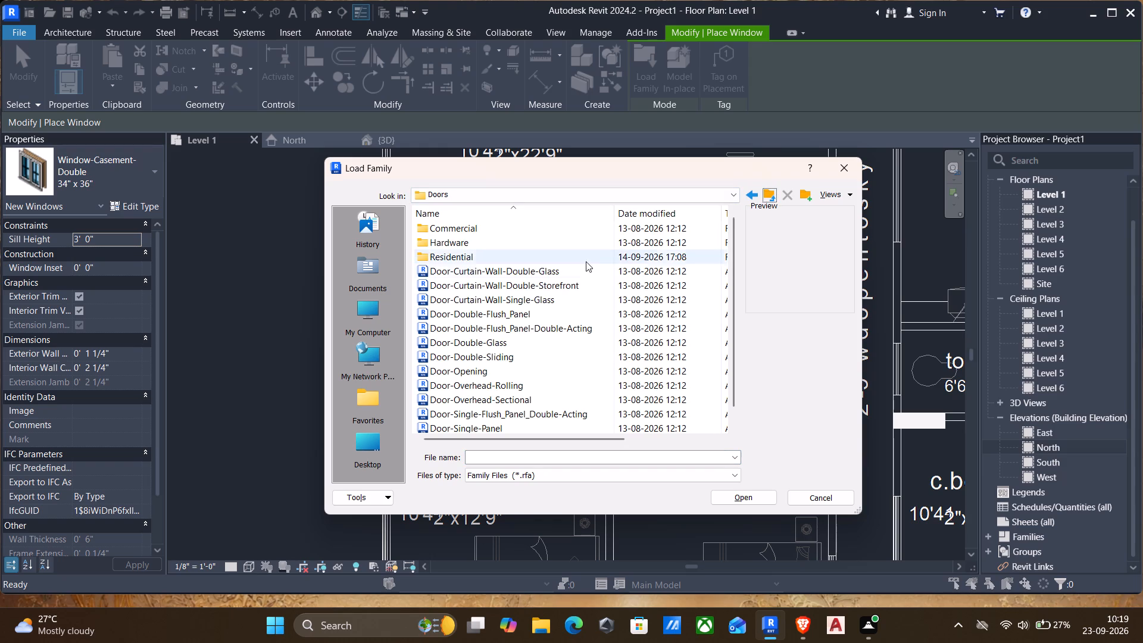
{"action": "left_click", "coordinate": [770, 192]}
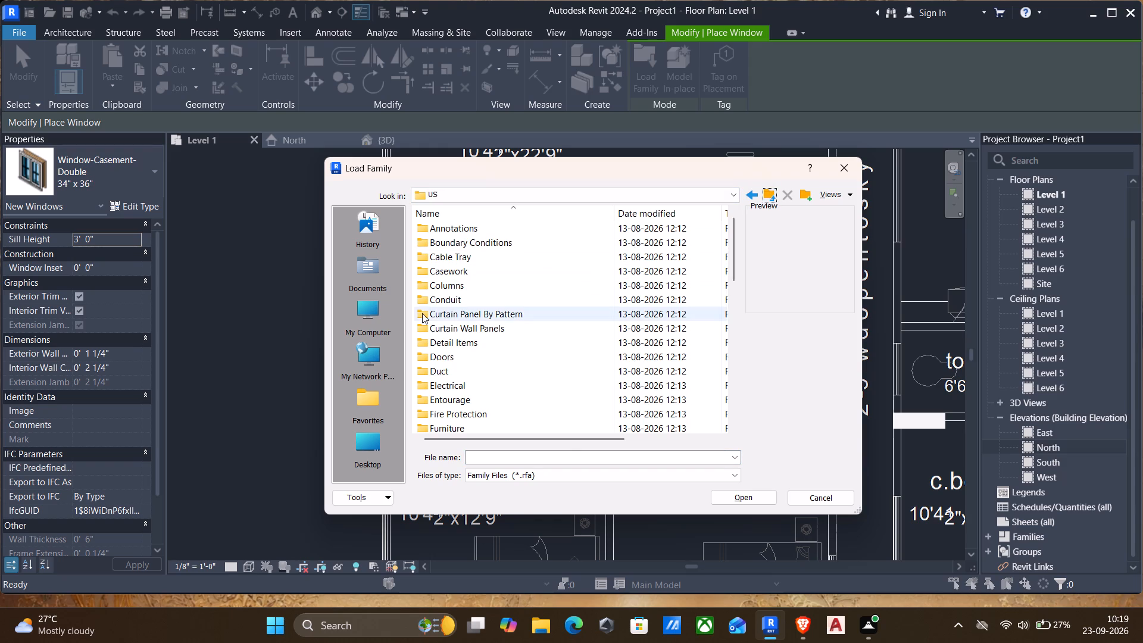
{"action": "scroll", "coordinate": [430, 397], "scroll_direction": "down", "scroll_amount": 6}
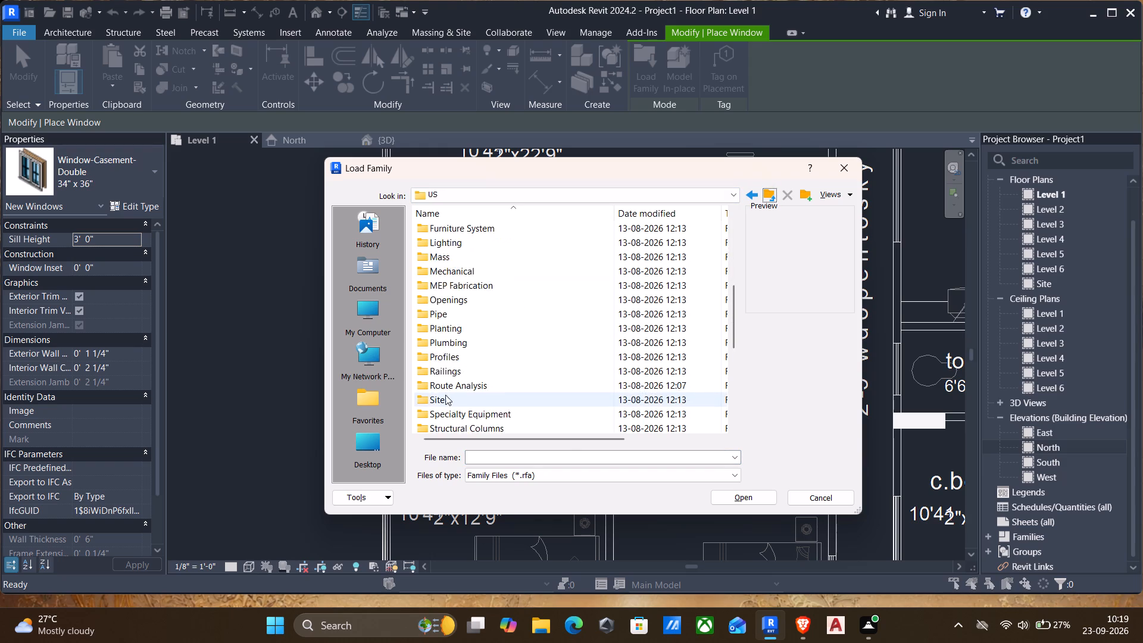
{"action": "scroll", "coordinate": [445, 395], "scroll_direction": "down", "scroll_amount": 10}
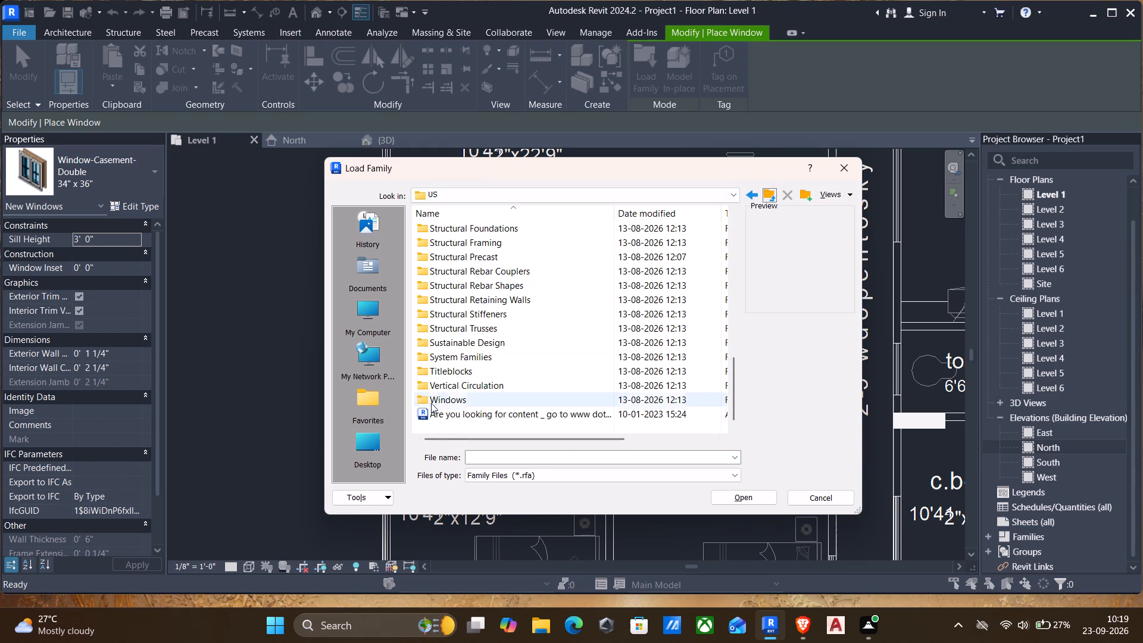
{"action": "double_click", "coordinate": [427, 400]}
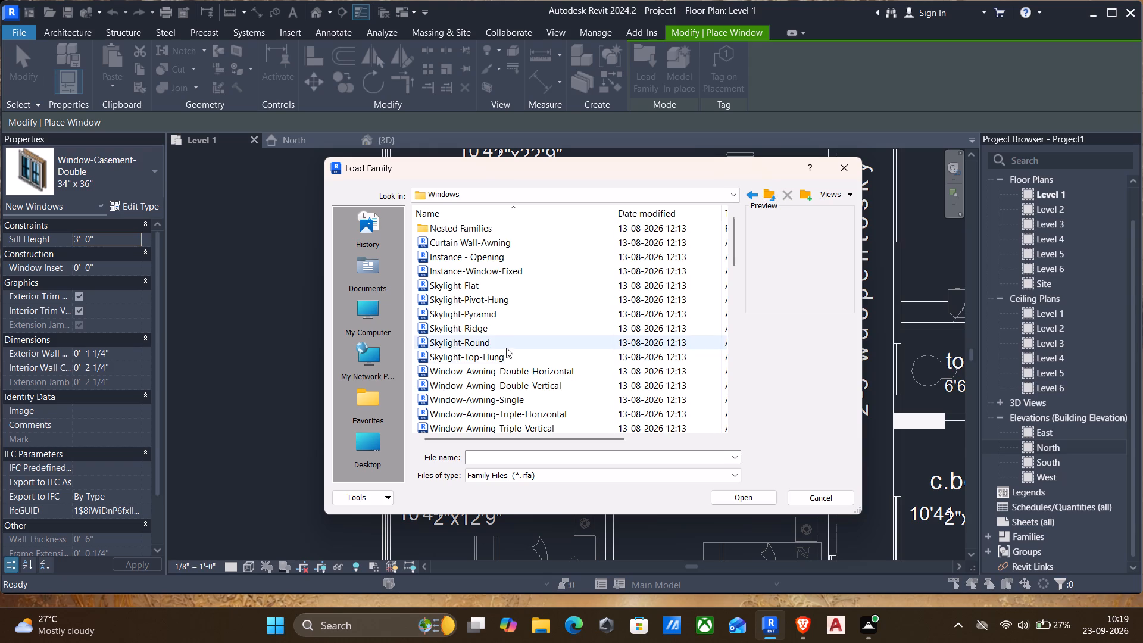
Browse the previews of the Windows folder's families and load the Window-Louvers family.
{"action": "left_click", "coordinate": [430, 249]}
{"action": "key", "text": "Down"}
{"action": "key", "text": "Down"}
{"action": "key", "text": "Down"}
{"action": "key", "text": "Down"}
{"action": "key", "text": "Down"}
{"action": "key", "text": "Down"}
{"action": "key", "text": "Down"}
{"action": "key", "text": "Down"}
{"action": "key", "text": "Down"}
{"action": "key", "text": "Down"}
{"action": "key", "text": "Down"}
{"action": "key", "text": "Down"}
{"action": "key", "text": "Down"}
{"action": "key", "text": "Down"}
{"action": "key", "text": "Down"}
{"action": "key", "text": "Down"}
{"action": "key", "text": "Down"}
{"action": "key", "text": "Down"}
{"action": "key", "text": "Down"}
{"action": "key", "text": "Down"}
{"action": "key", "text": "Down"}
{"action": "key", "text": "Down"}
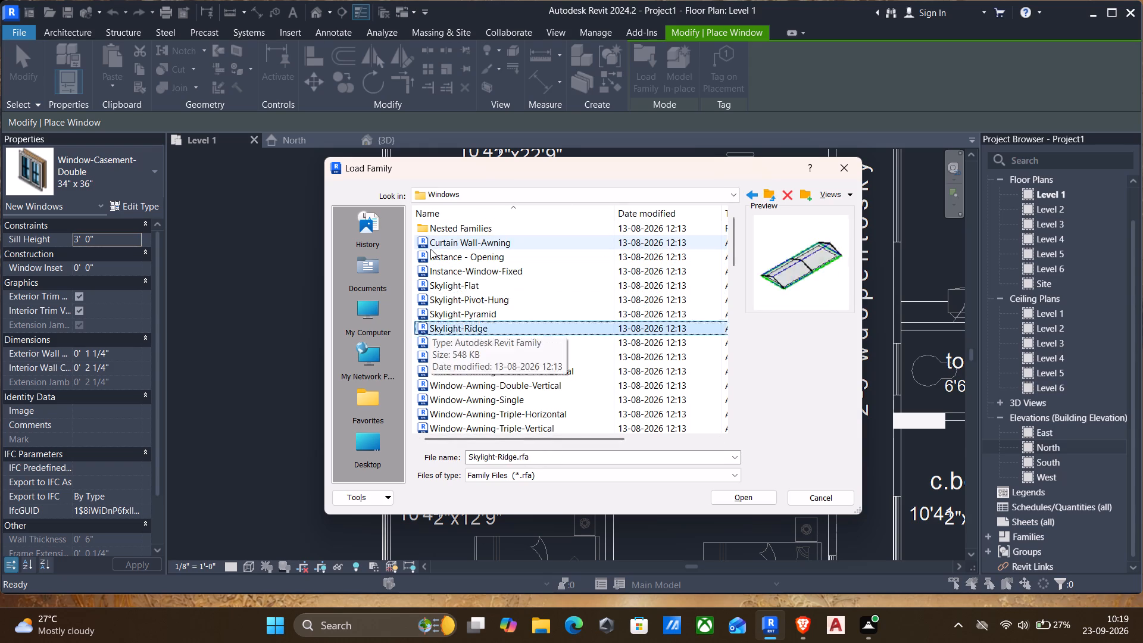
{"action": "key", "text": "Down"}
{"action": "key", "text": "Down"}
{"action": "key", "text": "Down"}
{"action": "key", "text": "Down"}
{"action": "key", "text": "Down"}
{"action": "key", "text": "Down"}
{"action": "key", "text": "Down"}
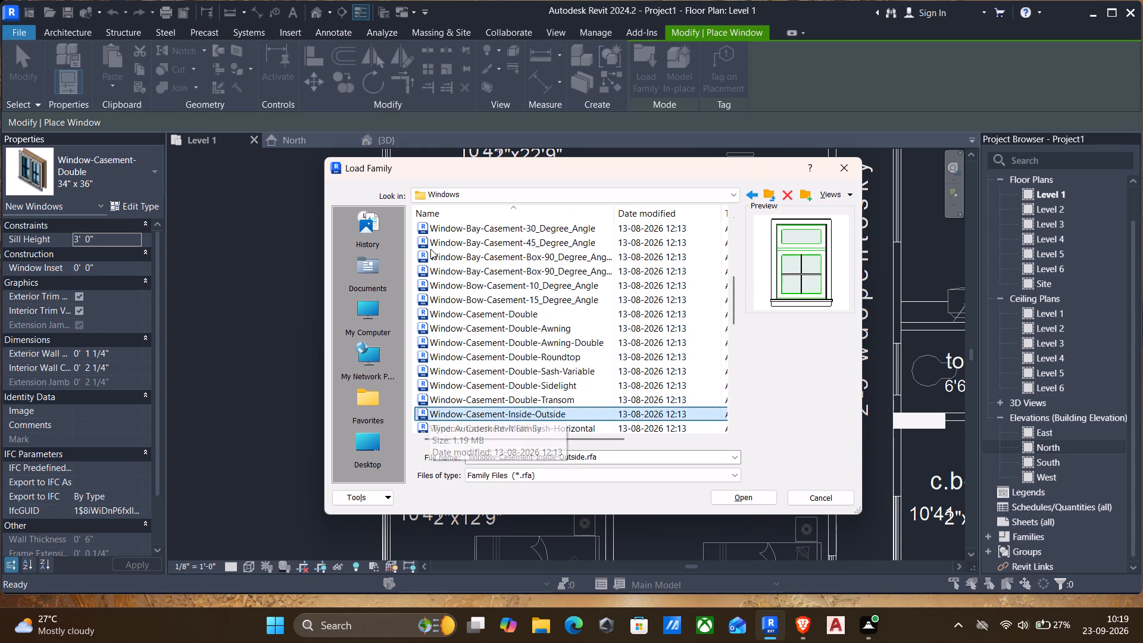
{"action": "key", "text": "Down"}
{"action": "key", "text": "Down"}
{"action": "key", "text": "Down"}
{"action": "key", "text": "Down"}
{"action": "key", "text": "Down"}
{"action": "key", "text": "Down"}
{"action": "key", "text": "Down"}
{"action": "key", "text": "Down"}
{"action": "key", "text": "Down"}
{"action": "key", "text": "Down"}
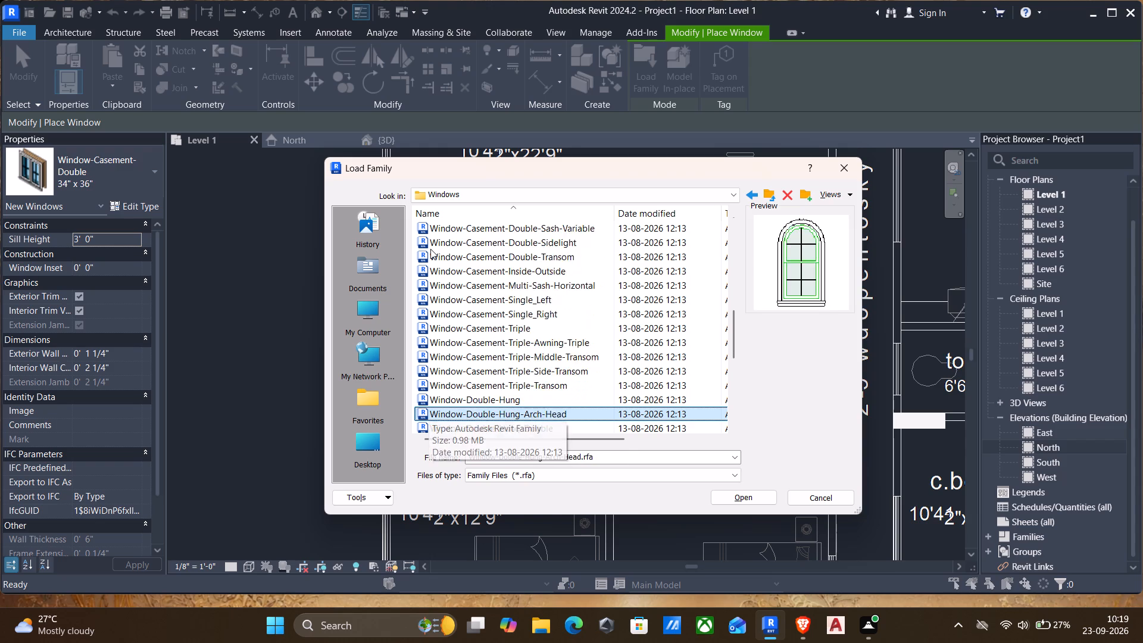
{"action": "key", "text": "Down"}
{"action": "key", "text": "Down"}
{"action": "key", "text": "Down"}
{"action": "key", "text": "Down"}
{"action": "key", "text": "Down"}
{"action": "key", "text": "Down"}
{"action": "key", "text": "Down"}
{"action": "key", "text": "Down"}
{"action": "key", "text": "Down"}
{"action": "key", "text": "Down"}
{"action": "key", "text": "Down"}
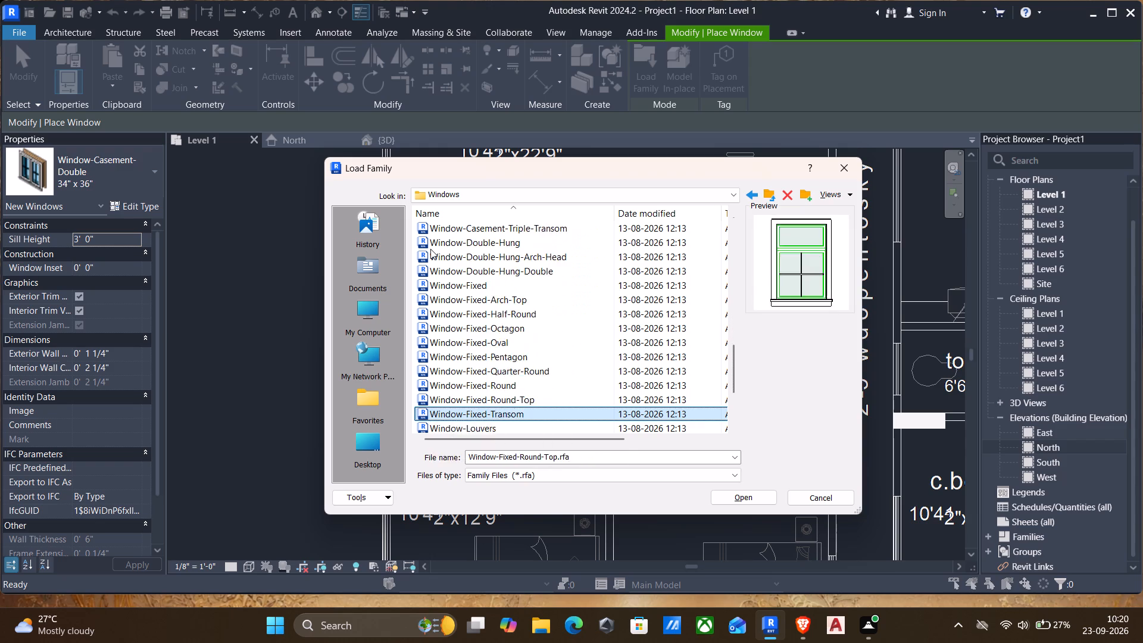
{"action": "key", "text": "Down"}
{"action": "key", "text": "Down"}
{"action": "key", "text": "Up"}
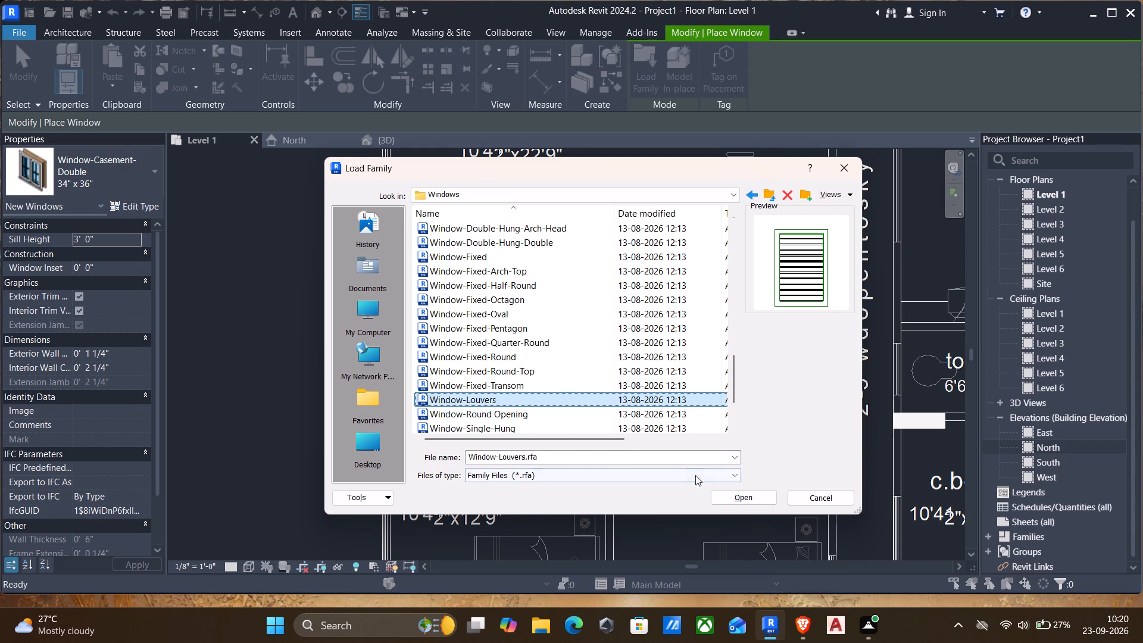
{"action": "left_click", "coordinate": [733, 495]}
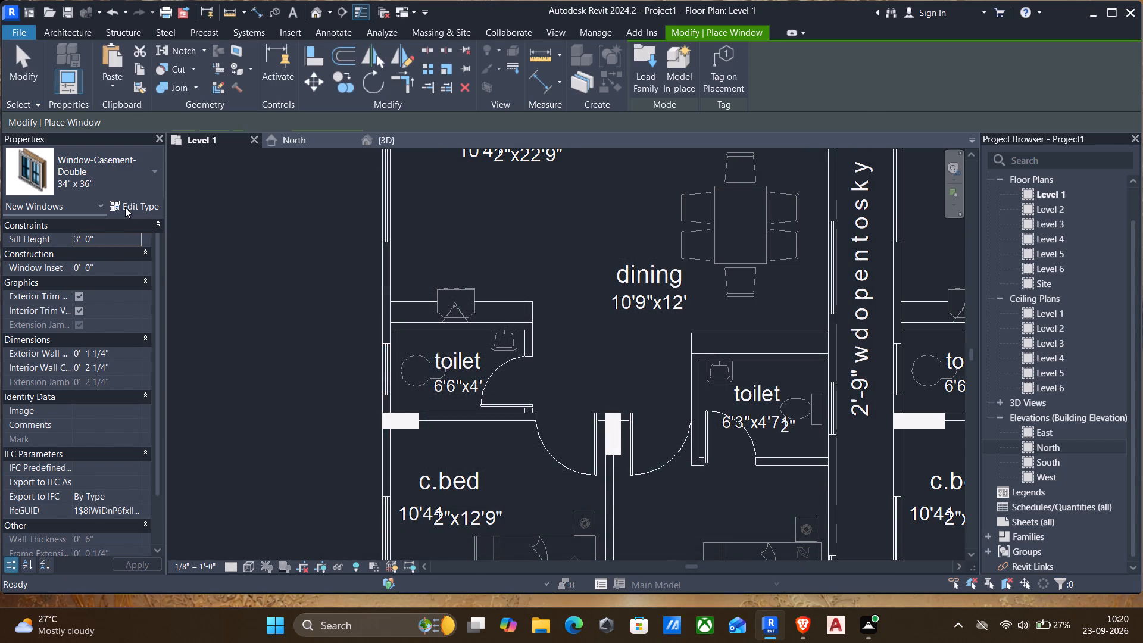
Duplicate the louver window's 24" x 24" type under the name 2'x3'.
{"action": "left_click", "coordinate": [121, 206]}
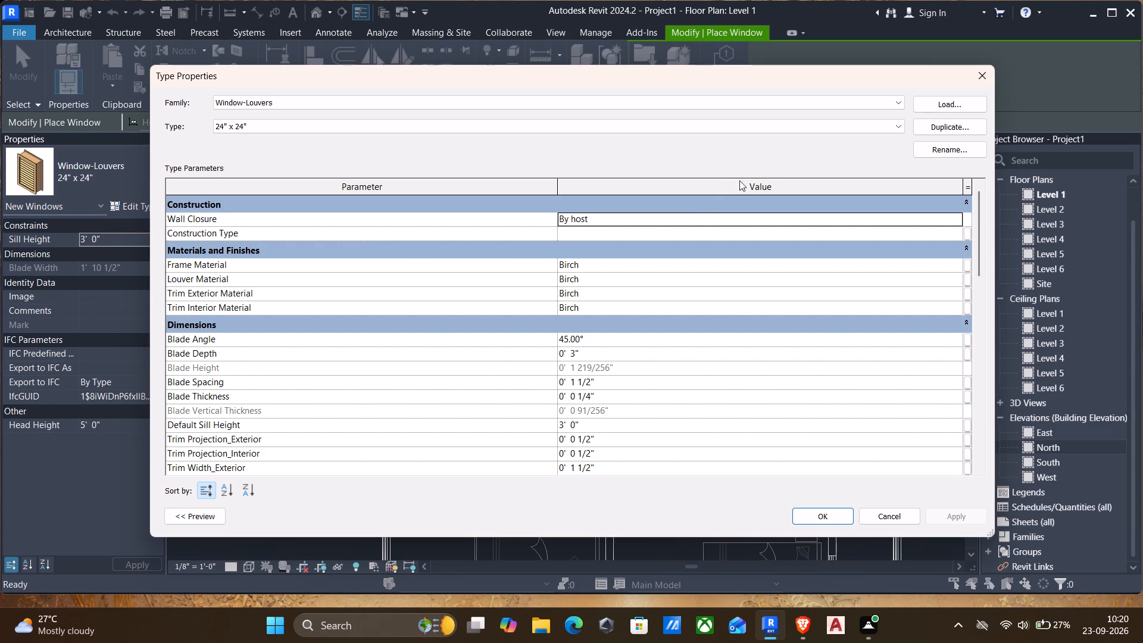
{"action": "left_click", "coordinate": [929, 129]}
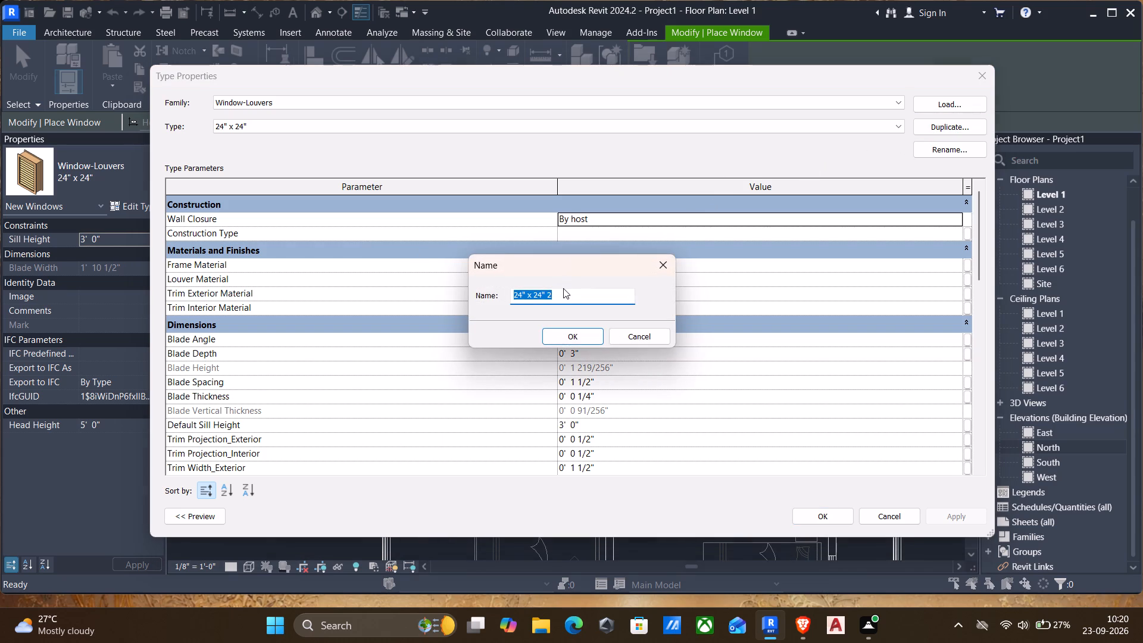
{"action": "key", "text": "BackSpace"}
{"action": "type", "text": "2'"}
{"action": "key", "text": "x"}
{"action": "key", "text": "3"}
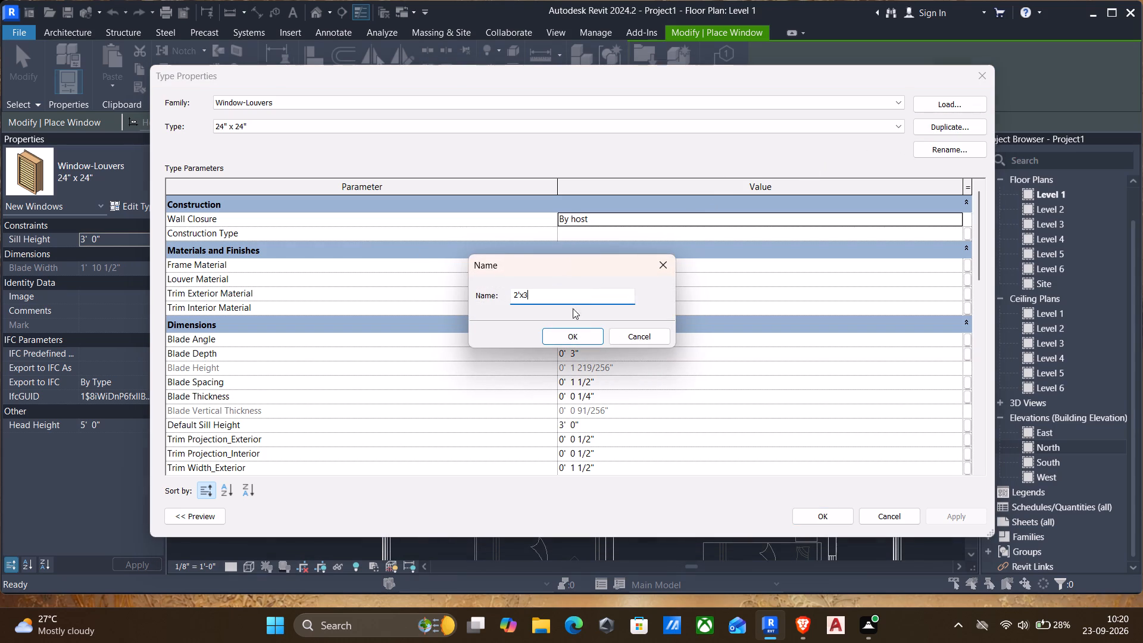
{"action": "key", "text": "apostrophe"}
{"action": "left_click", "coordinate": [571, 339]}
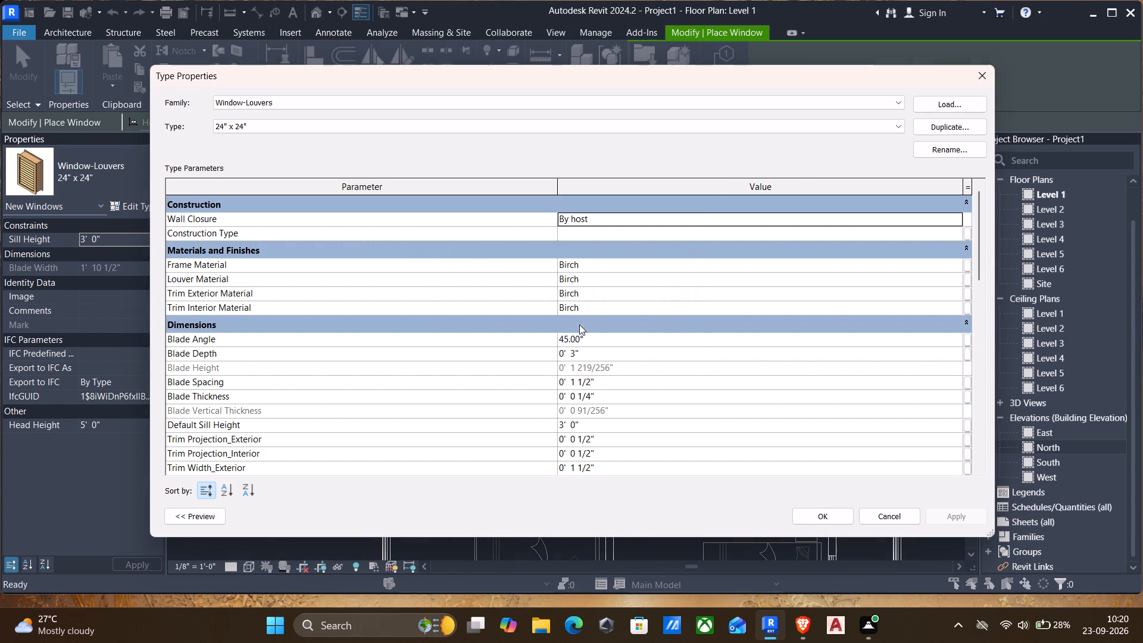
Find the size parameters in the new 2'x3' louver window type's dimensions.
{"action": "scroll", "coordinate": [574, 361], "scroll_direction": "down", "scroll_amount": 2}
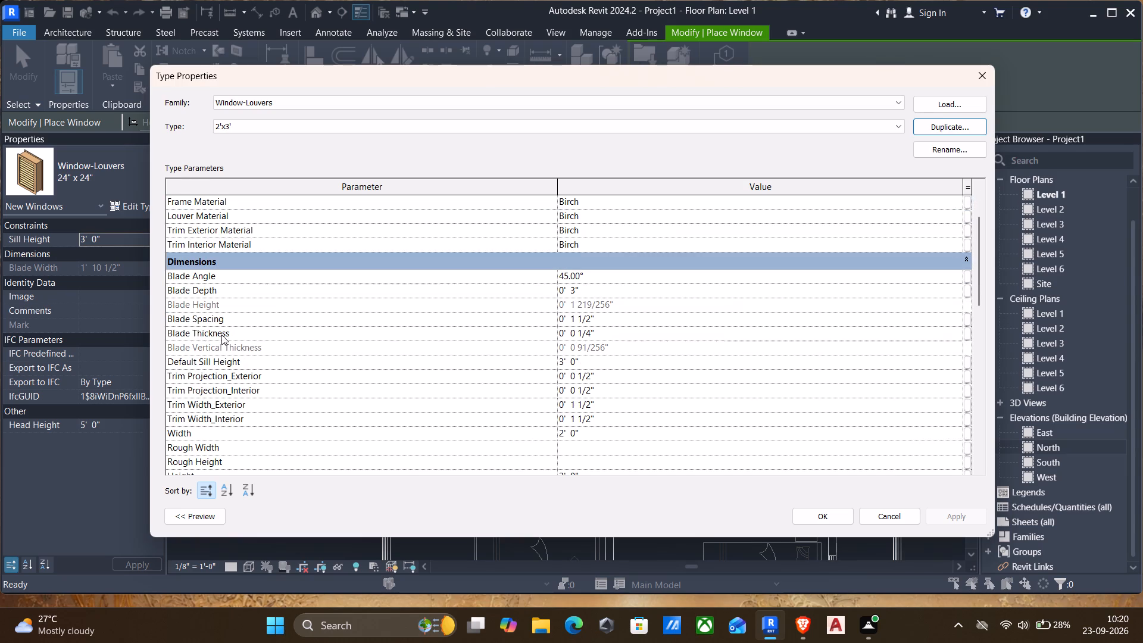
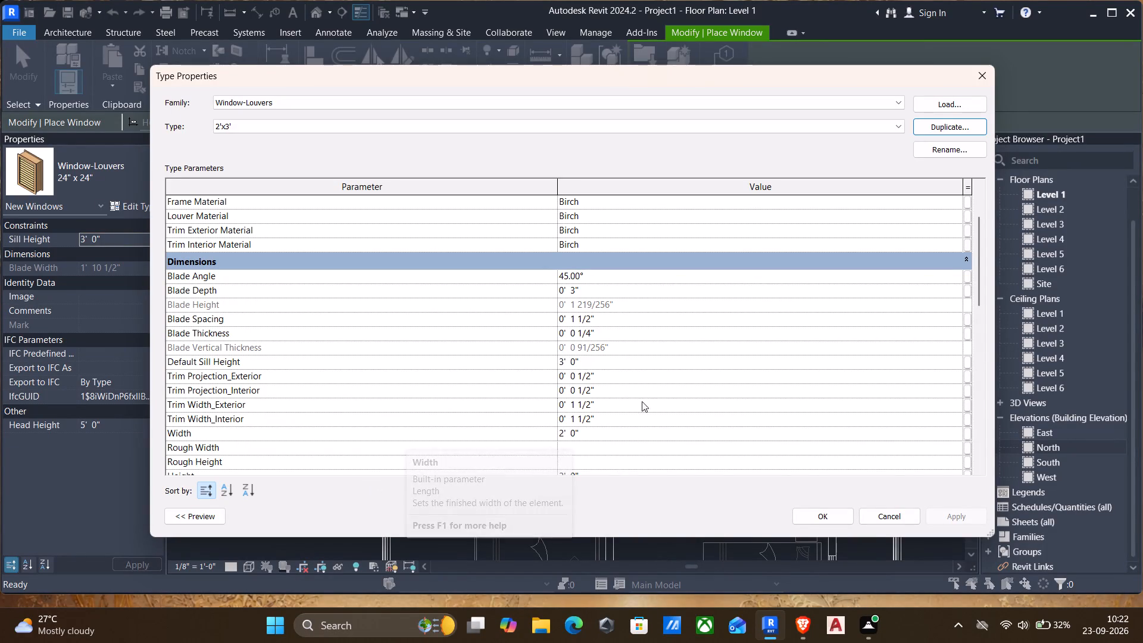
Accept the duplicated 2'x3' louver window type for placement.
{"action": "scroll", "coordinate": [669, 395], "scroll_direction": "down", "scroll_amount": 5}
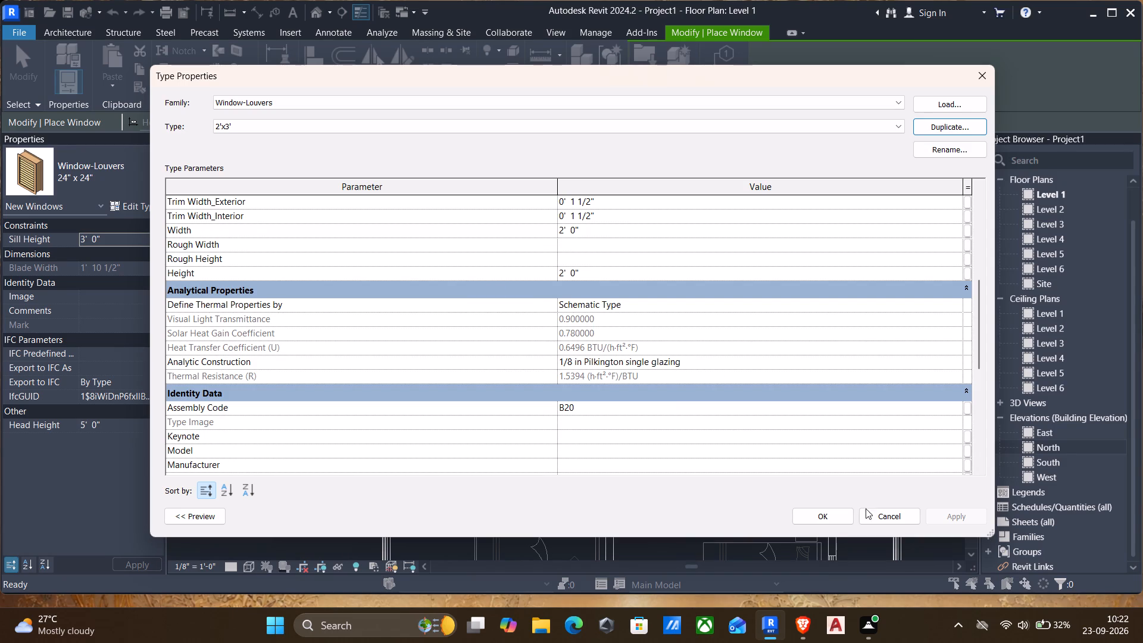
{"action": "left_click", "coordinate": [822, 518]}
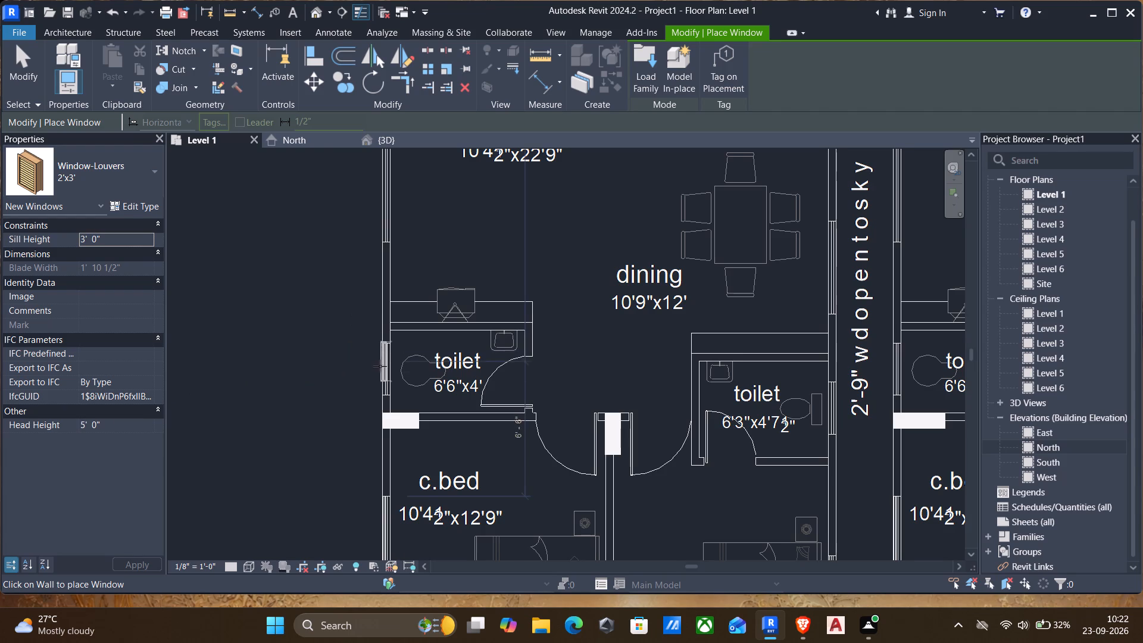
Set the 2'x3' louver window type's default sill height to 2' and its width to 3'.
{"action": "scroll", "coordinate": [380, 367], "scroll_direction": "up", "scroll_amount": 2}
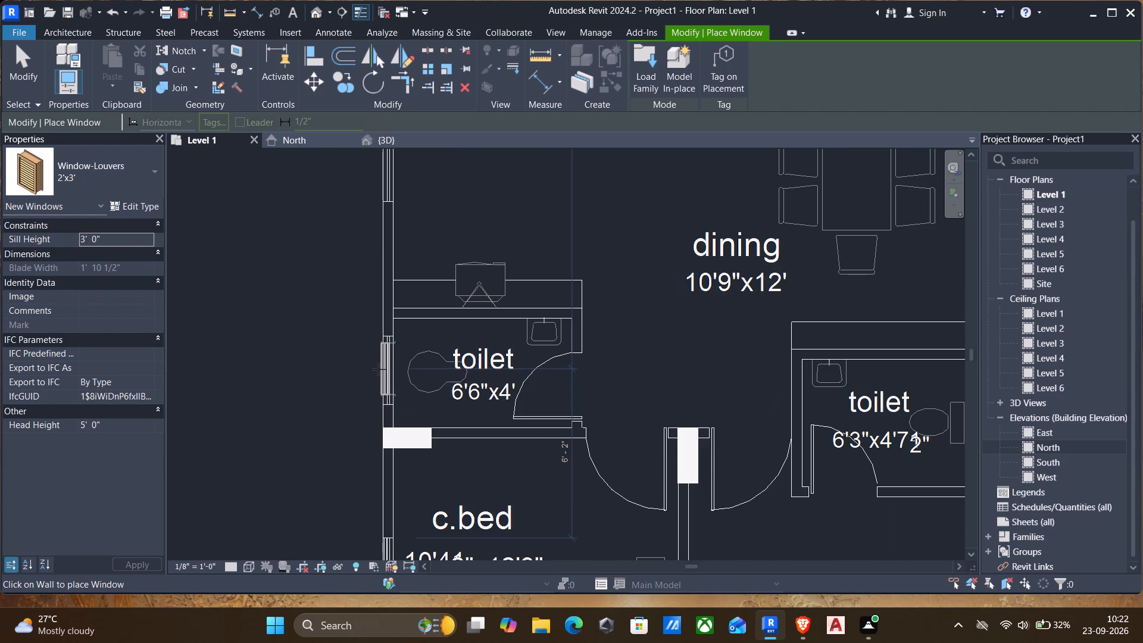
{"action": "left_click", "coordinate": [135, 202]}
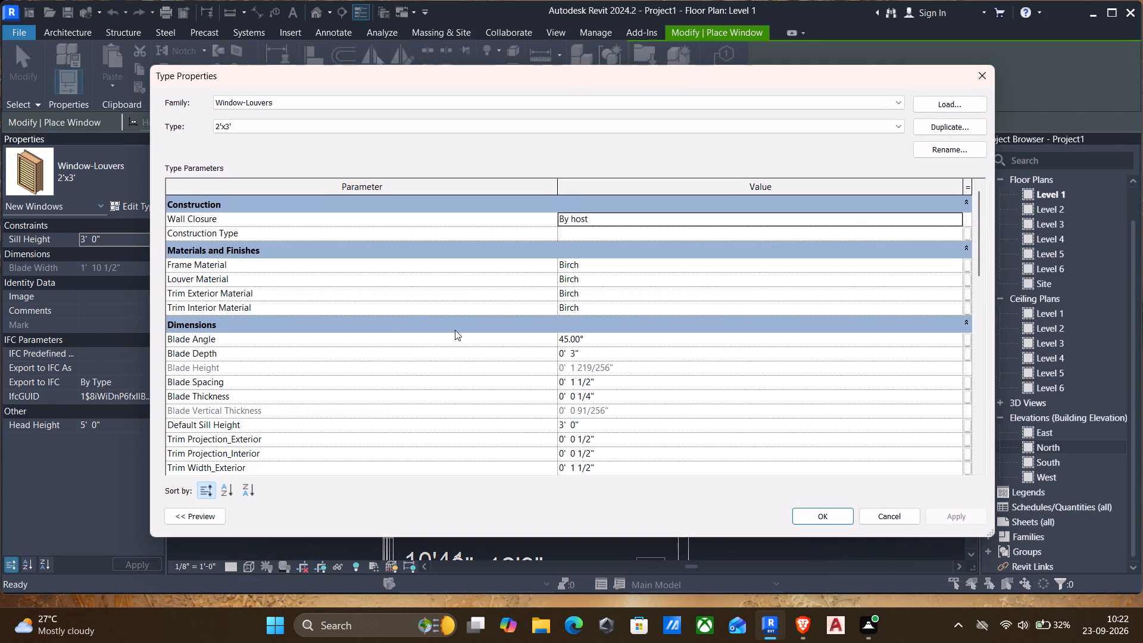
{"action": "scroll", "coordinate": [282, 298], "scroll_direction": "up", "scroll_amount": 4}
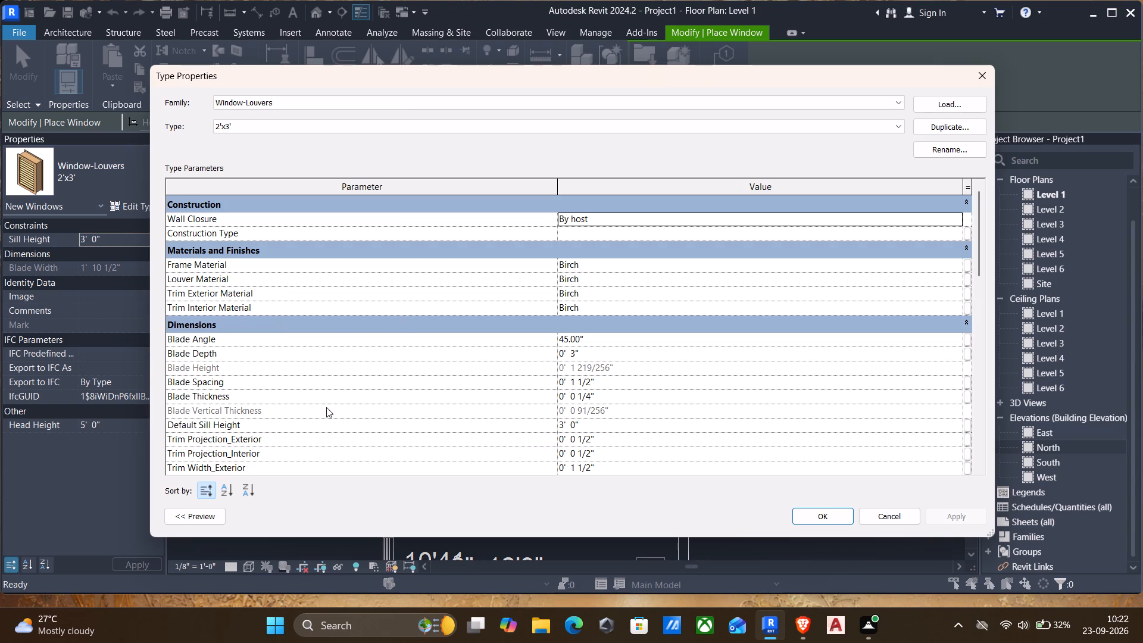
{"action": "left_click", "coordinate": [630, 423]}
{"action": "key", "text": "2"}
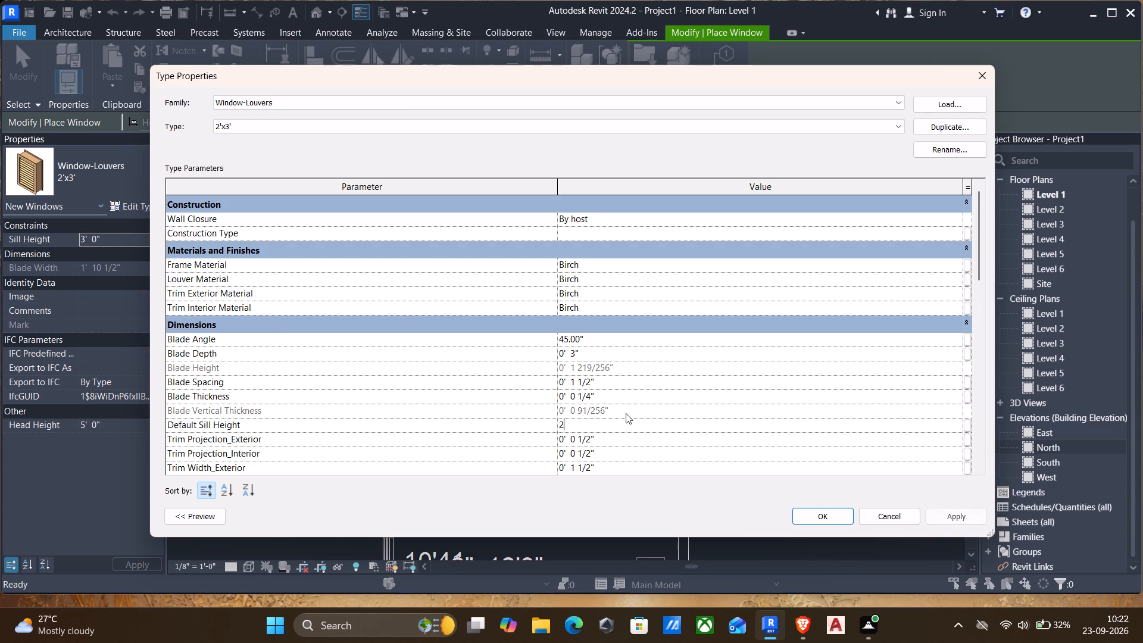
{"action": "key", "text": "apostrophe"}
{"action": "key", "text": "Return"}
{"action": "scroll", "coordinate": [568, 359], "scroll_direction": "down", "scroll_amount": 4}
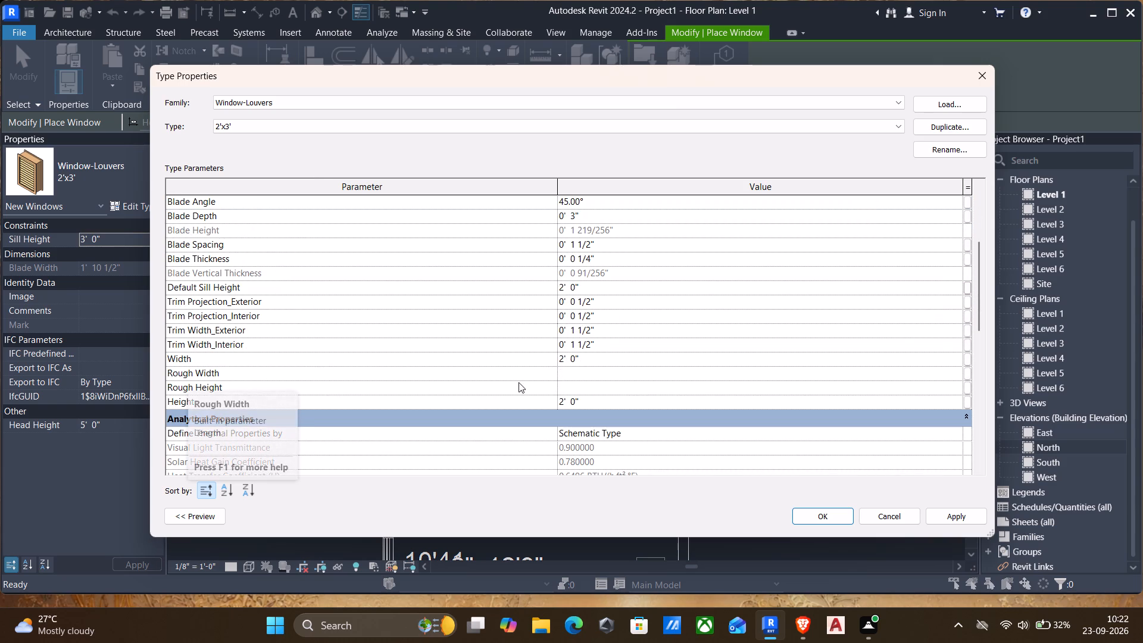
{"action": "left_click", "coordinate": [632, 362]}
{"action": "type", "text": "3'"}
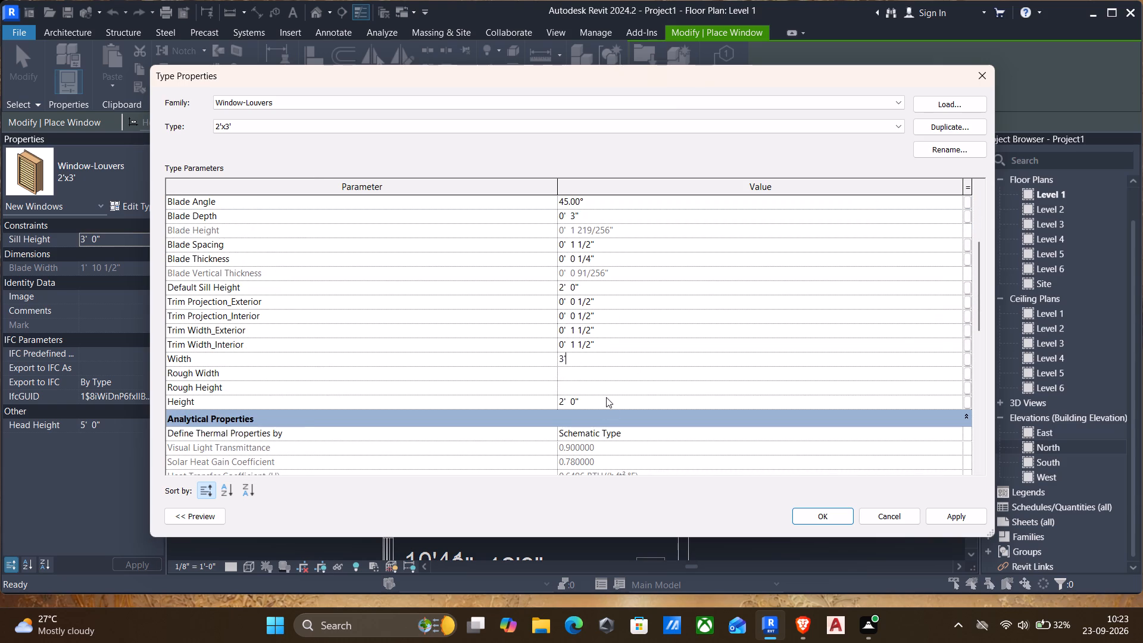
{"action": "key", "text": "Return"}
{"action": "left_click", "coordinate": [950, 518]}
{"action": "left_click", "coordinate": [824, 517]}
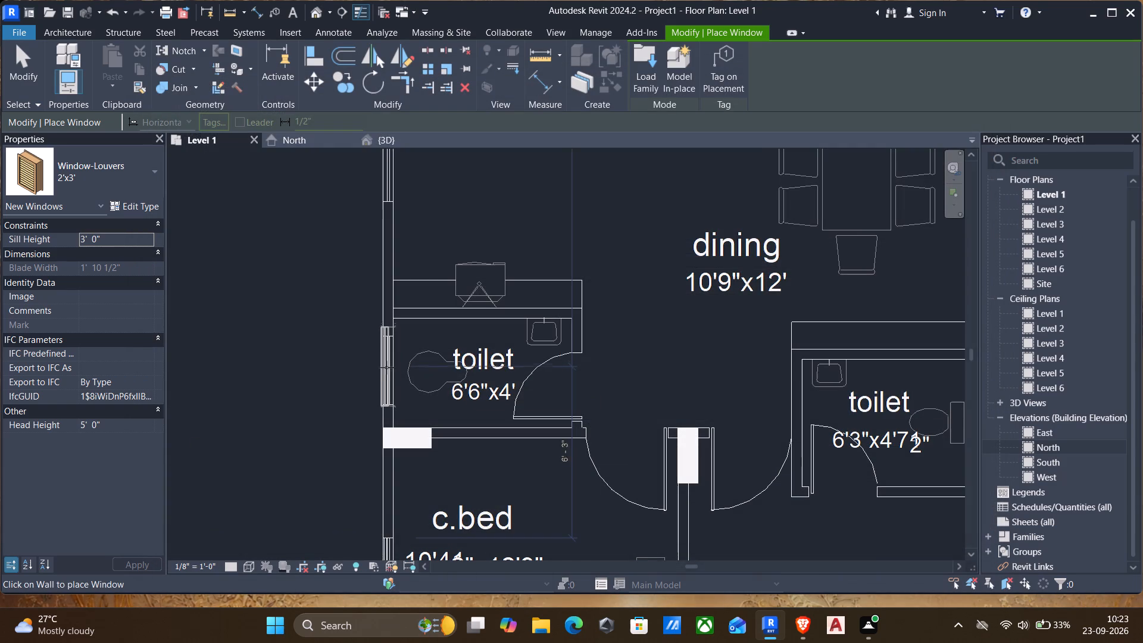
Place a 2'x3' louver window in the outer wall of the 6'6"x4' toilet at the plan's window opening.
{"action": "left_click", "coordinate": [387, 373]}
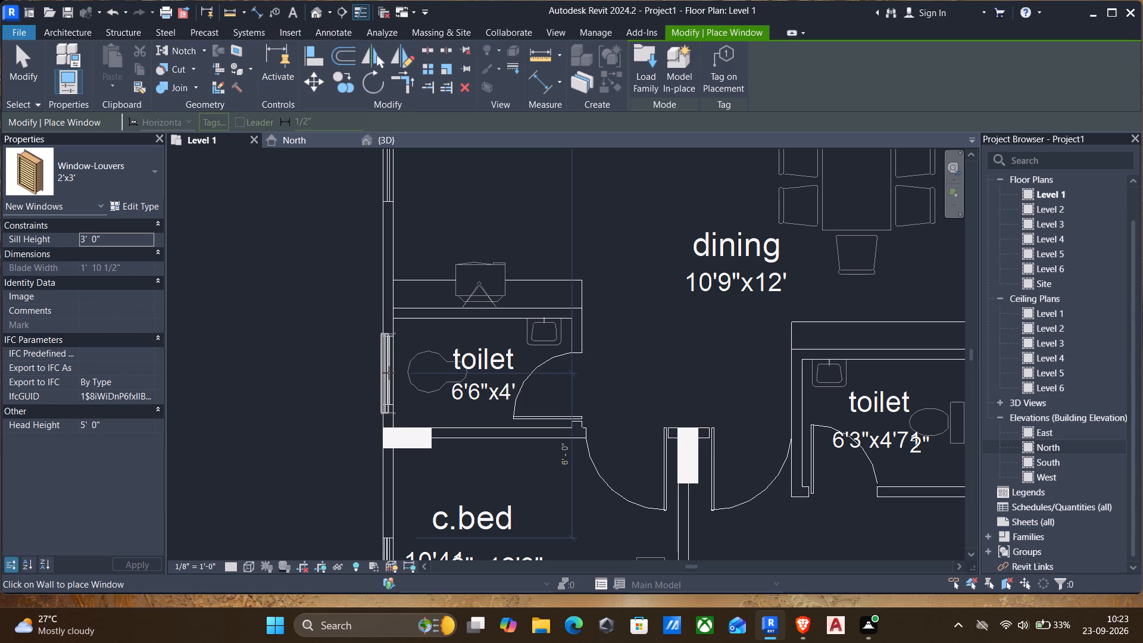
{"action": "key", "text": "Escape"}
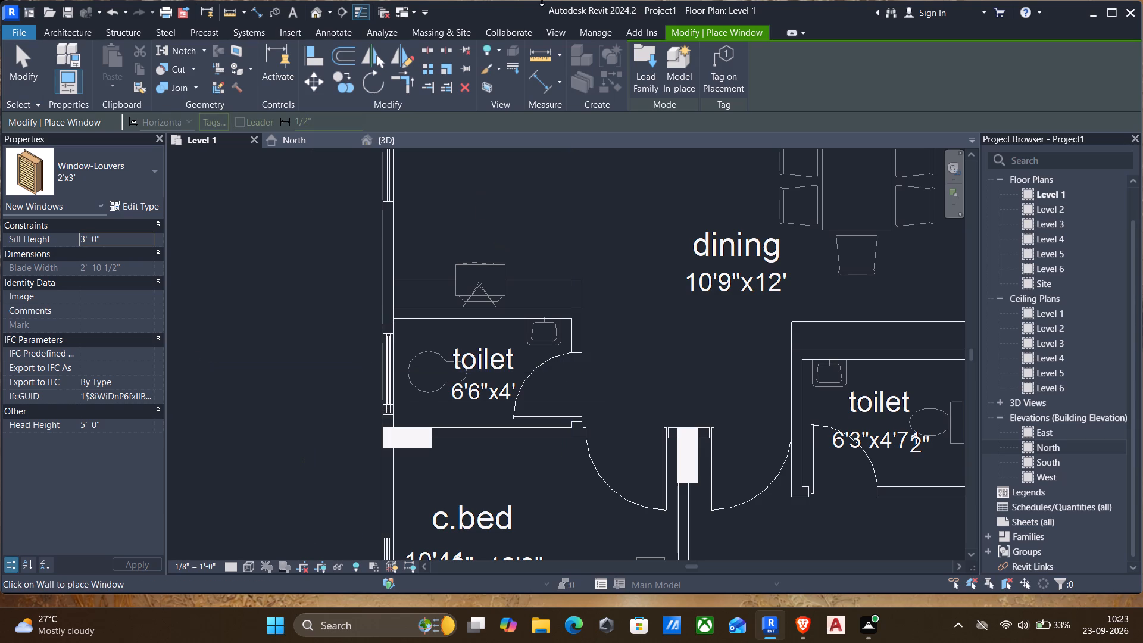
Raise the toilet's louver window in the 3D view to a sill height of 5'.
{"action": "left_click", "coordinate": [315, 14]}
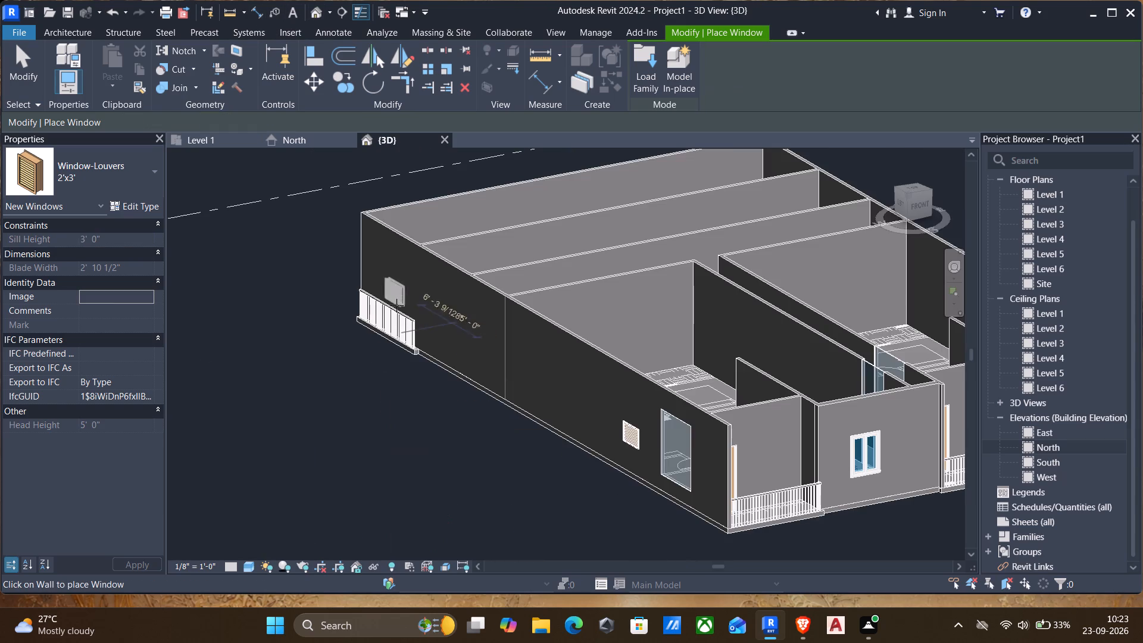
{"action": "scroll", "coordinate": [589, 428], "scroll_direction": "up", "scroll_amount": 1}
{"action": "key", "text": "Escape"}
{"action": "scroll", "coordinate": [643, 453], "scroll_direction": "up", "scroll_amount": 3}
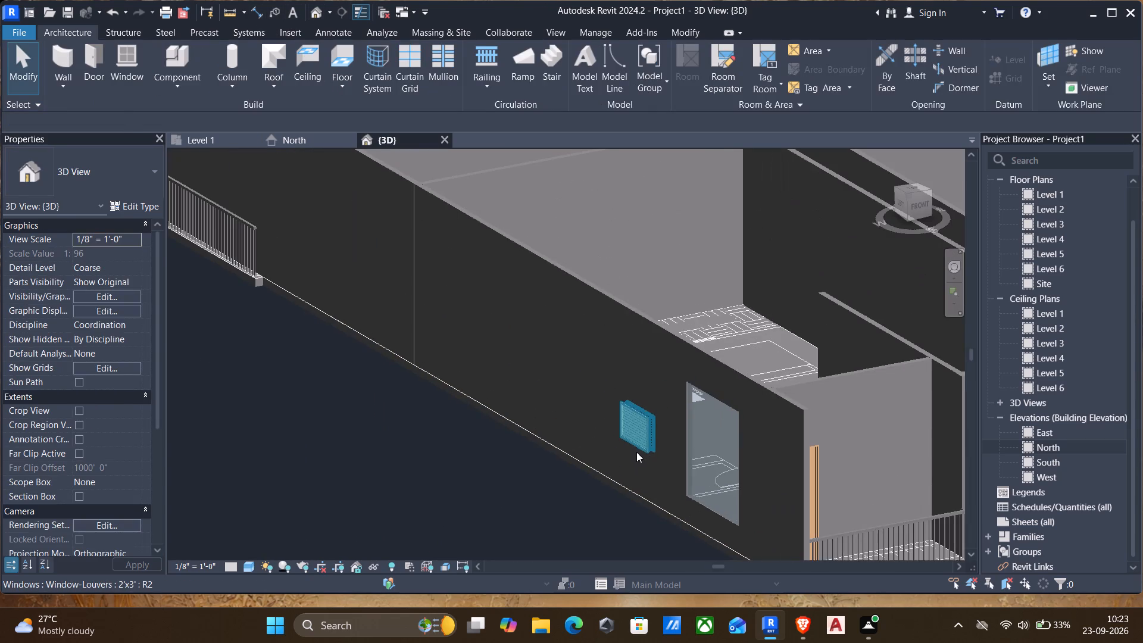
{"action": "left_click", "coordinate": [635, 451]}
{"action": "key", "text": "Up"}
{"action": "key", "text": "Up"}
{"action": "key", "text": "Up"}
{"action": "key", "text": "Up"}
{"action": "key", "text": "Up"}
{"action": "key", "text": "Up"}
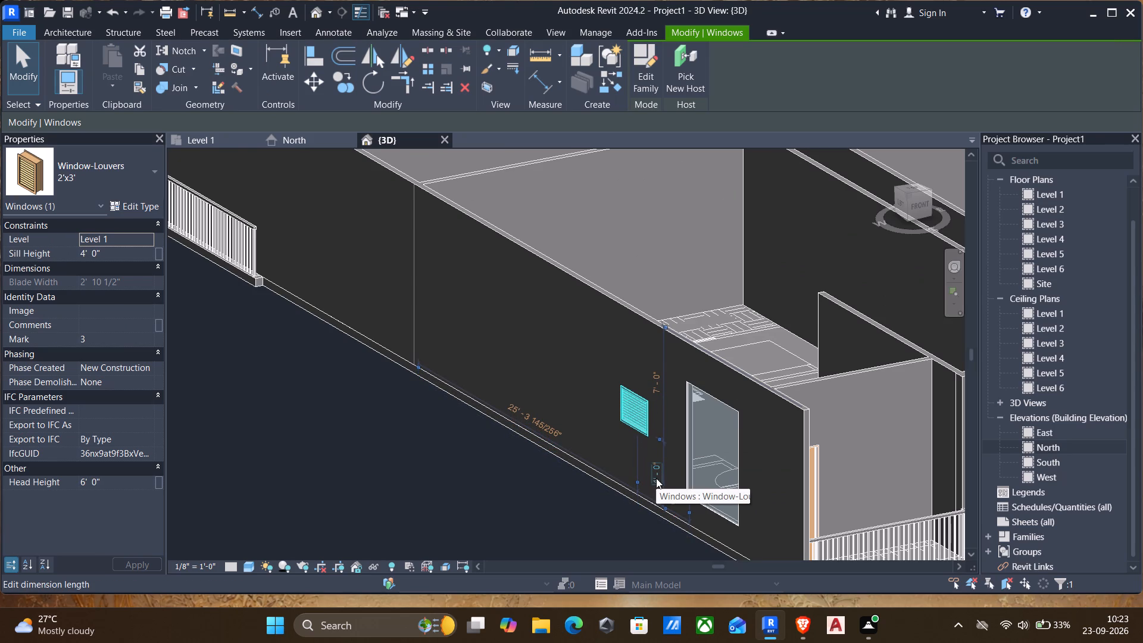
{"action": "left_click", "coordinate": [656, 478]}
{"action": "type", "text": "5'"}
{"action": "key", "text": "Return"}
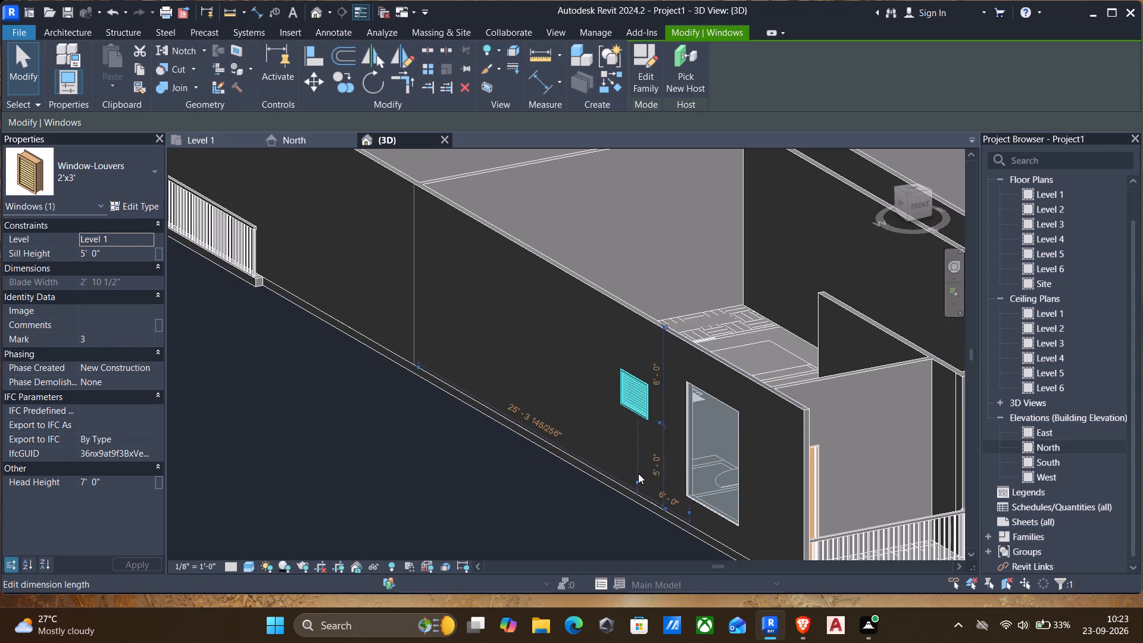
{"action": "scroll", "coordinate": [511, 490], "scroll_direction": "down", "scroll_amount": 4}
{"action": "middle_click_drag", "start_coordinate": [469, 476], "coordinate": [529, 503]}
{"action": "key", "text": "Escape"}
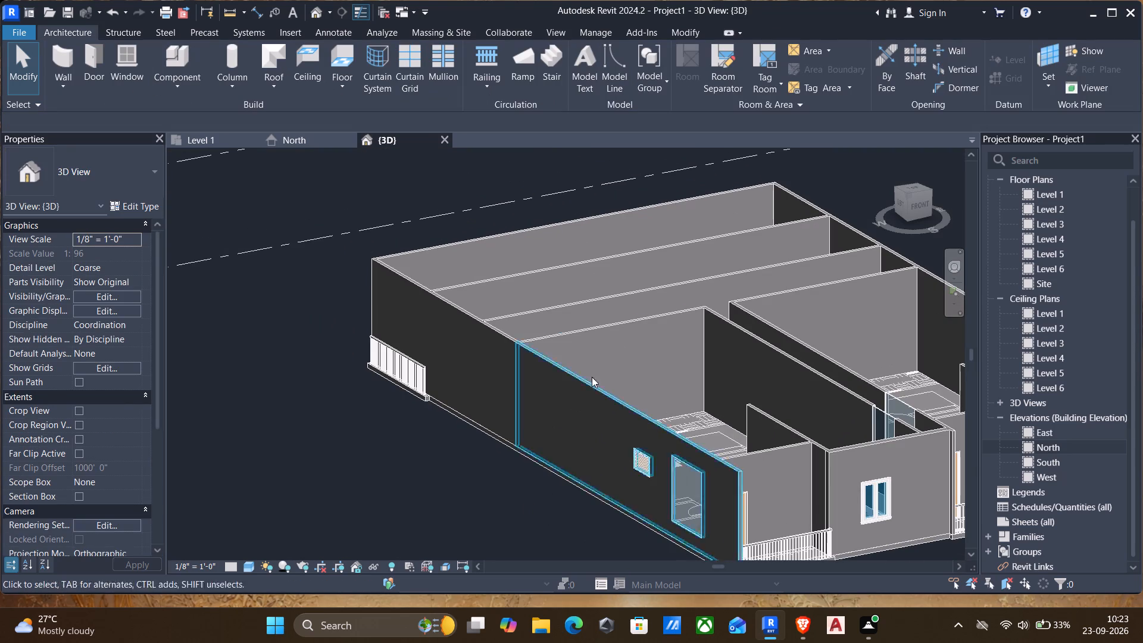
Return to the Level 1 floor plan and examine the window opening in the living room's outer wall.
{"action": "left_click", "coordinate": [215, 142]}
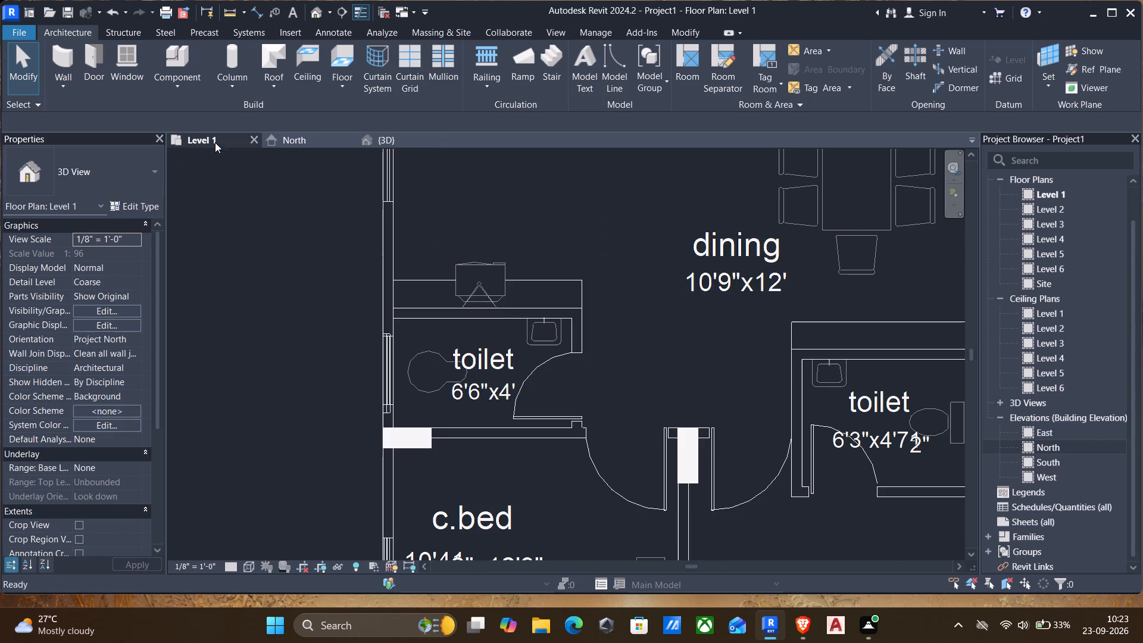
{"action": "scroll", "coordinate": [316, 259], "scroll_direction": "down", "scroll_amount": 2}
{"action": "middle_click_drag", "start_coordinate": [316, 258], "coordinate": [355, 389]}
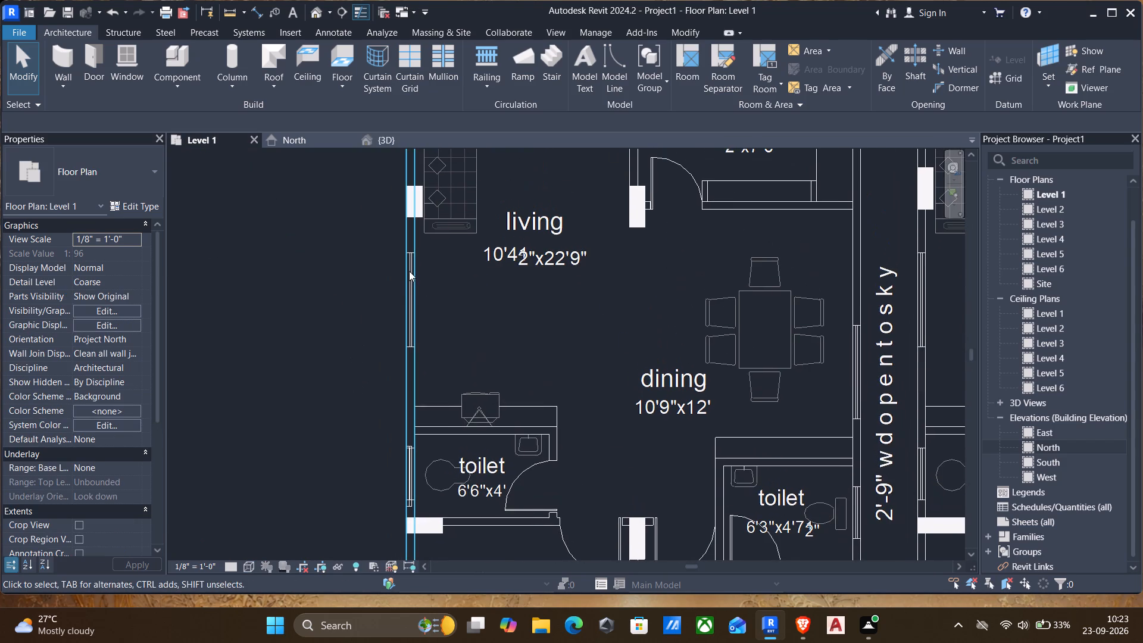
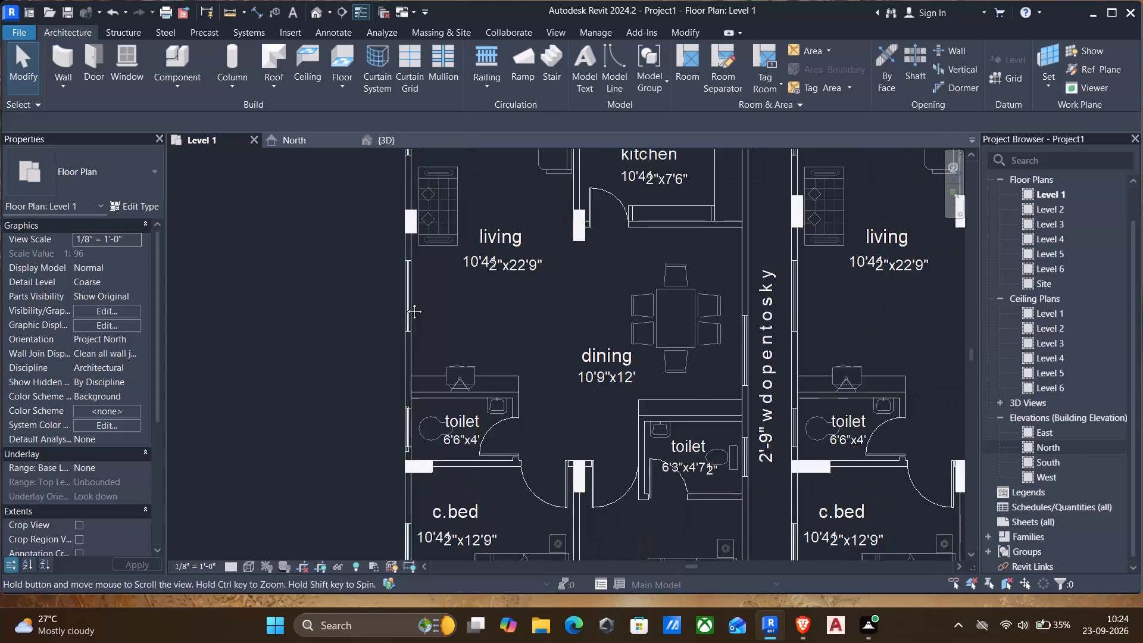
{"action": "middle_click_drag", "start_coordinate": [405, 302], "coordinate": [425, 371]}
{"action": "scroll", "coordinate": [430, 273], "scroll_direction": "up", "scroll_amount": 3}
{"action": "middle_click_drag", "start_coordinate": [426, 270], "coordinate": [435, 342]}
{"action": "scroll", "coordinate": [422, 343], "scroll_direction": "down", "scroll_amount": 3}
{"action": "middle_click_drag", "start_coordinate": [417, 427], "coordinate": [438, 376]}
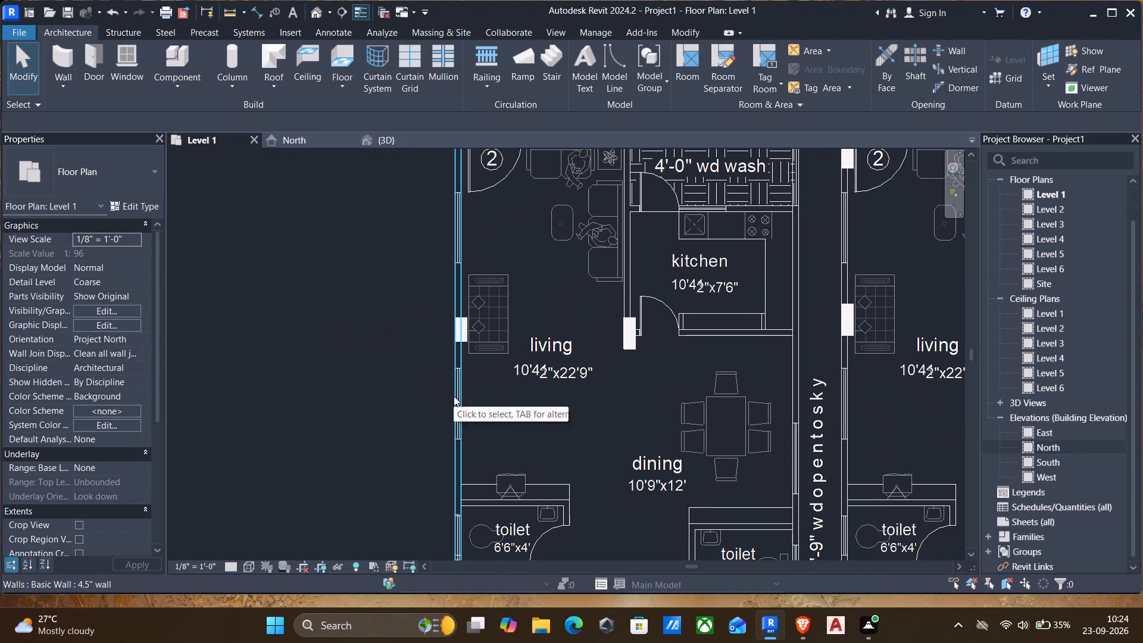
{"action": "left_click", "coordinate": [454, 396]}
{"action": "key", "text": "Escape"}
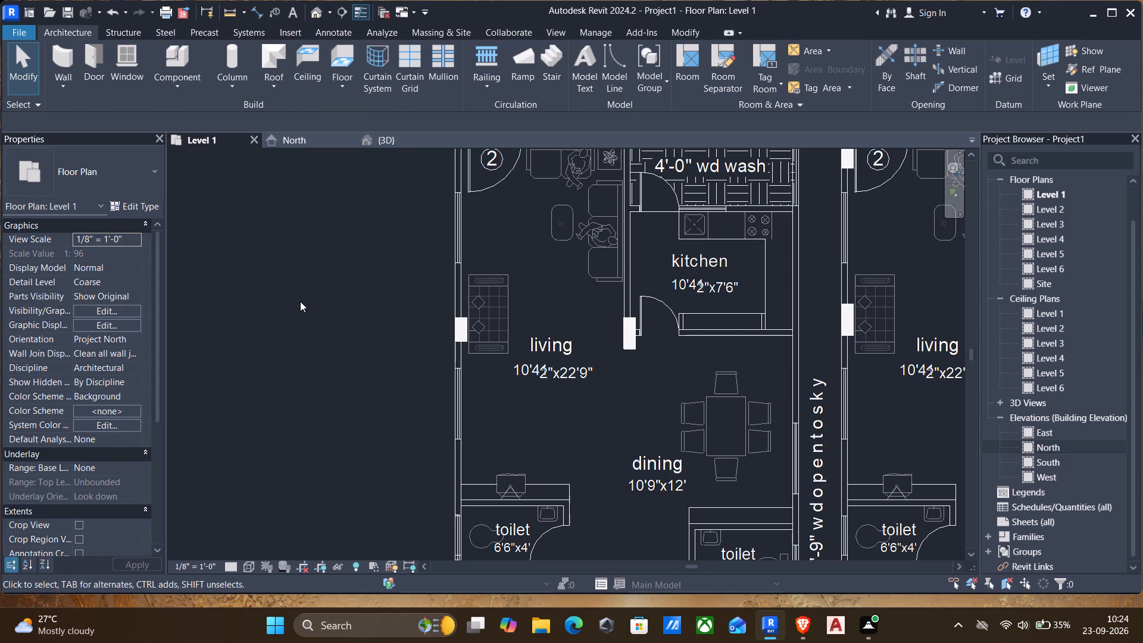
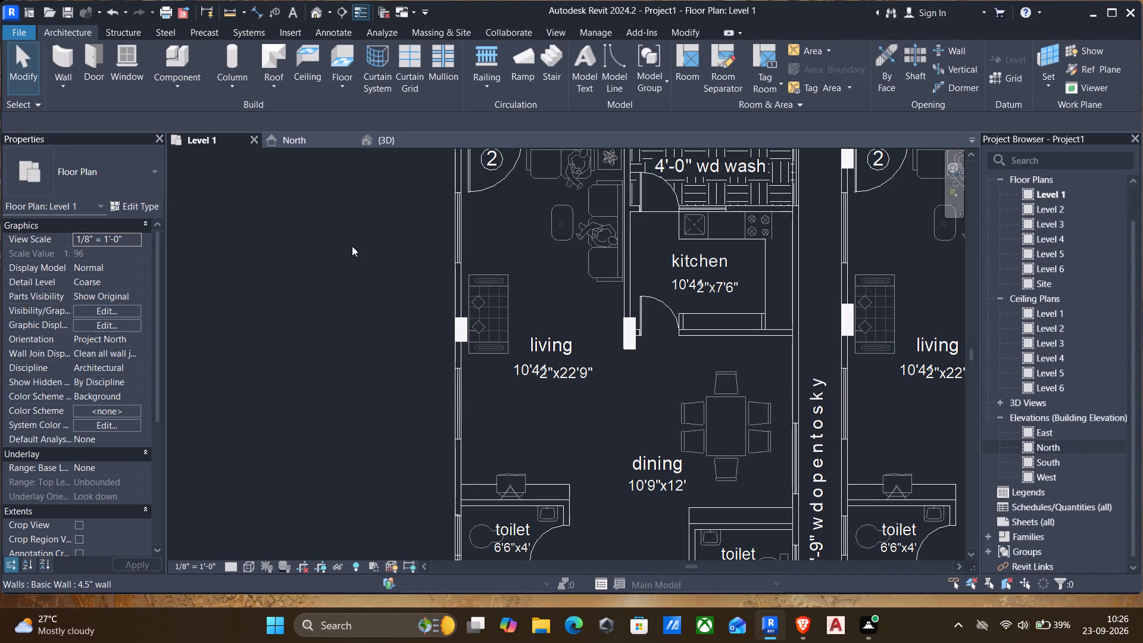
Examine the window openings along the apartments' outer side wall on the Level 1 plan, from living room to balcony.
{"action": "left_click", "coordinate": [386, 142]}
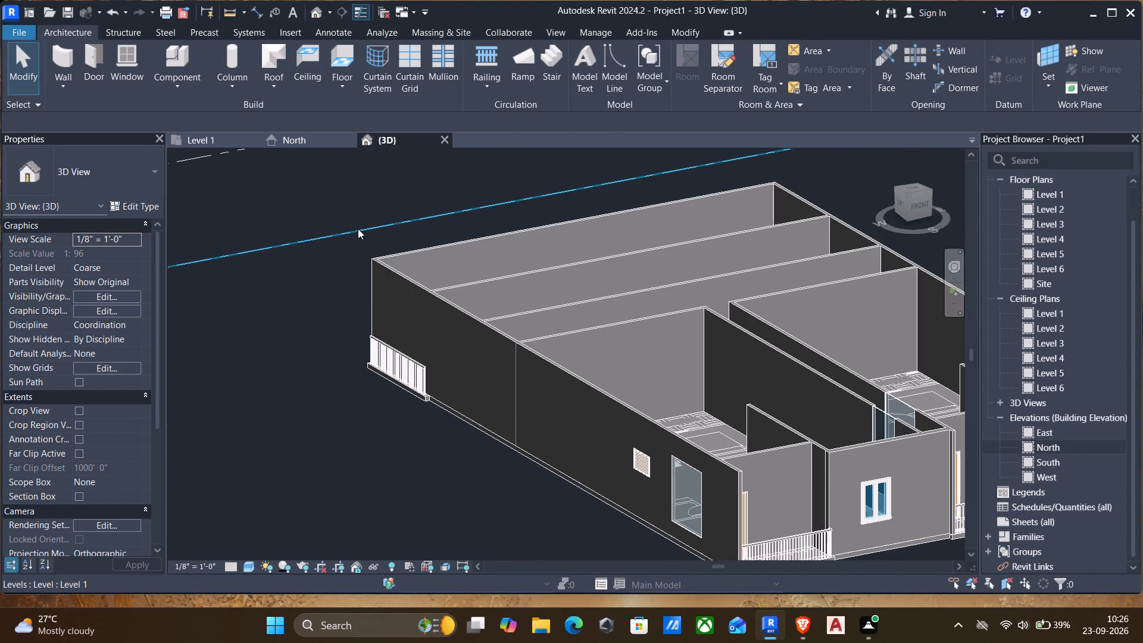
{"action": "left_click", "coordinate": [223, 135]}
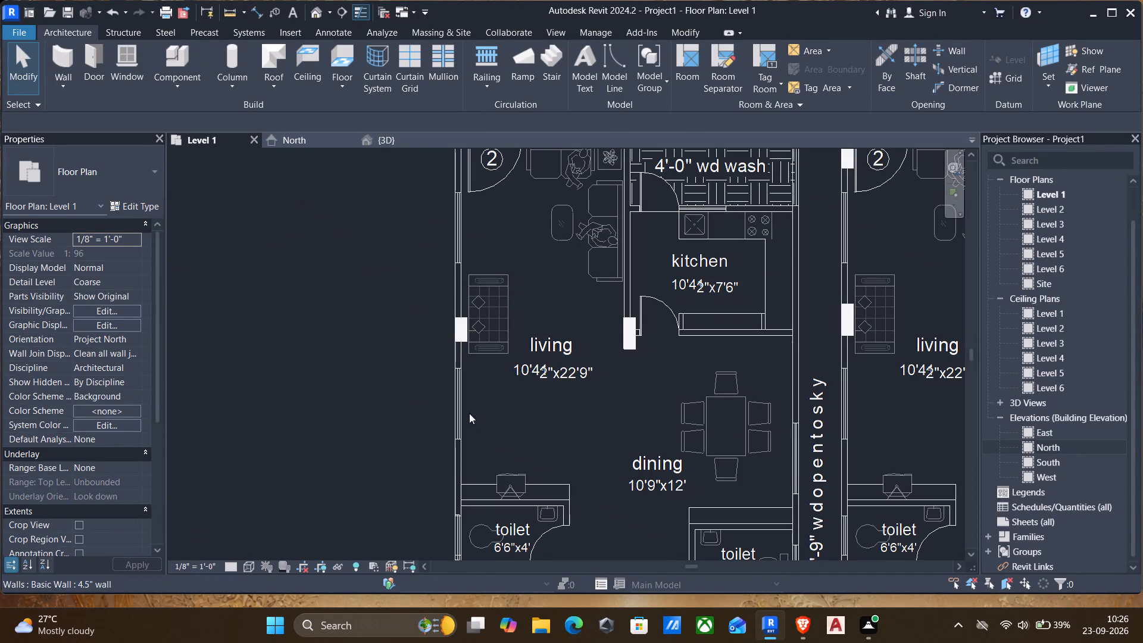
{"action": "middle_click_drag", "start_coordinate": [382, 430], "coordinate": [357, 336]}
{"action": "scroll", "coordinate": [357, 337], "scroll_direction": "up", "scroll_amount": 1}
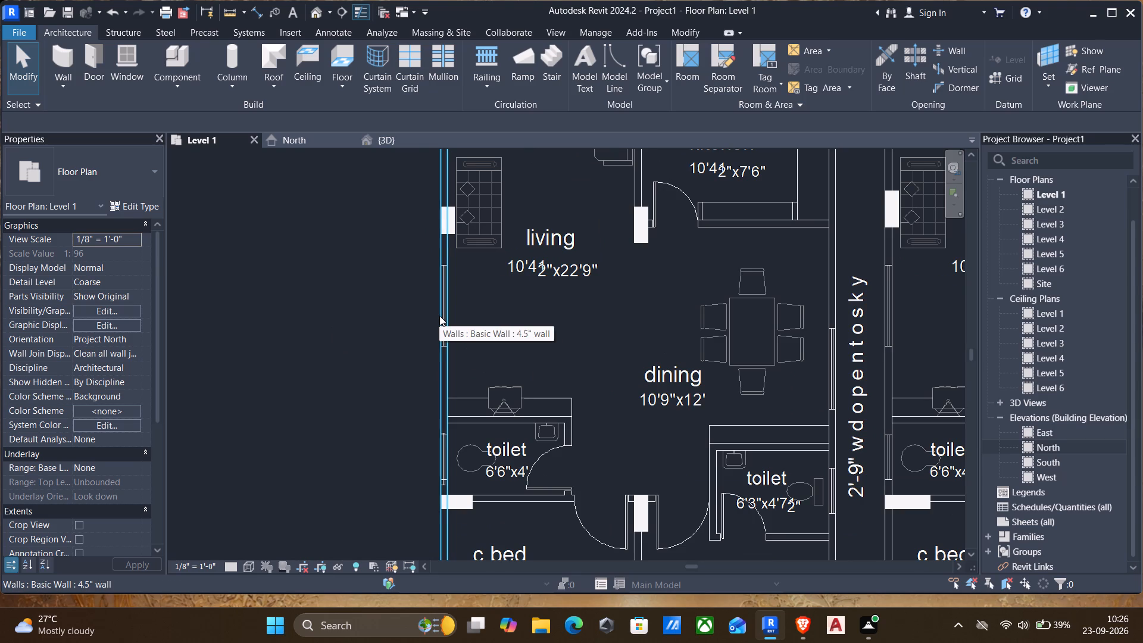
{"action": "middle_click_drag", "start_coordinate": [416, 274], "coordinate": [412, 321]}
{"action": "scroll", "coordinate": [417, 358], "scroll_direction": "down", "scroll_amount": 2}
{"action": "middle_click_drag", "start_coordinate": [408, 397], "coordinate": [407, 390]}
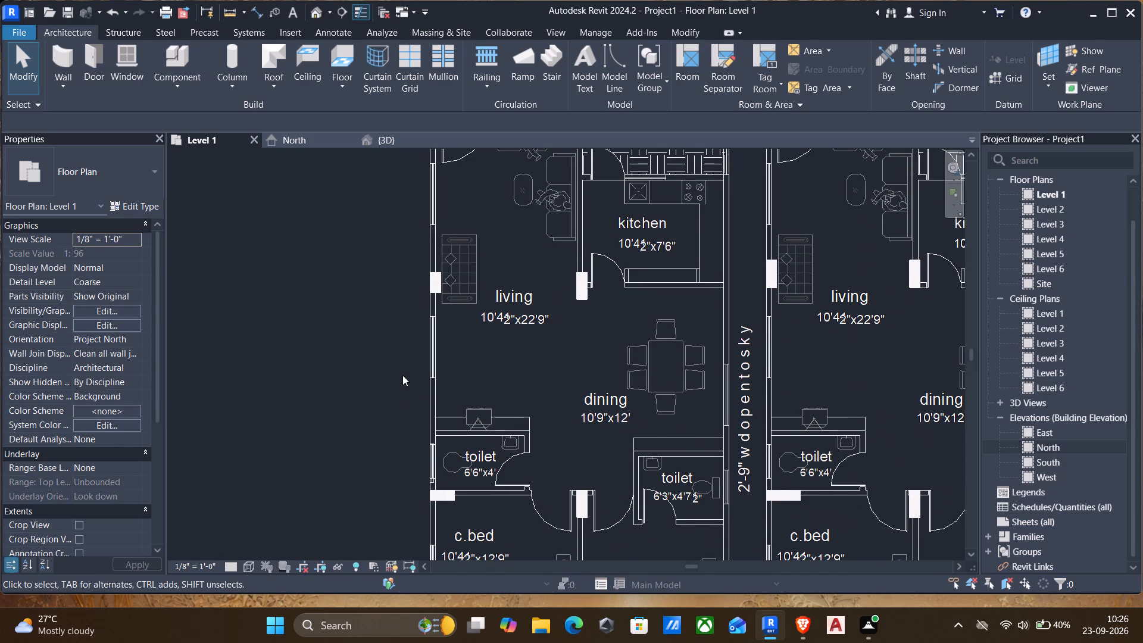
{"action": "scroll", "coordinate": [394, 351], "scroll_direction": "down", "scroll_amount": 2}
{"action": "middle_click_drag", "start_coordinate": [400, 345], "coordinate": [406, 272]}
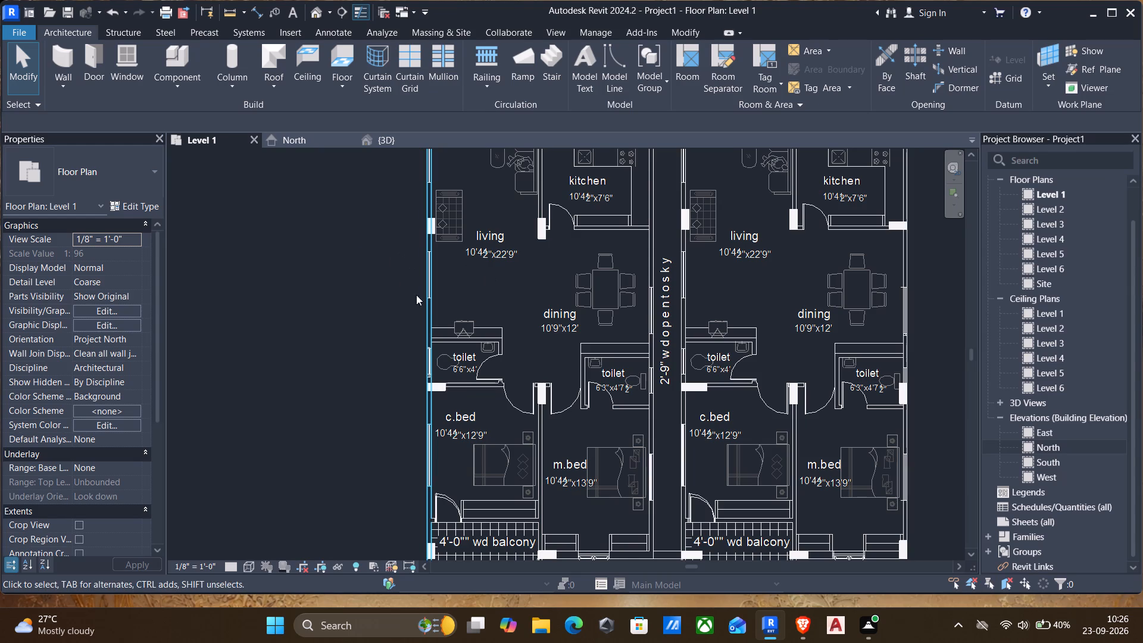
{"action": "middle_click_drag", "start_coordinate": [408, 340], "coordinate": [404, 311]}
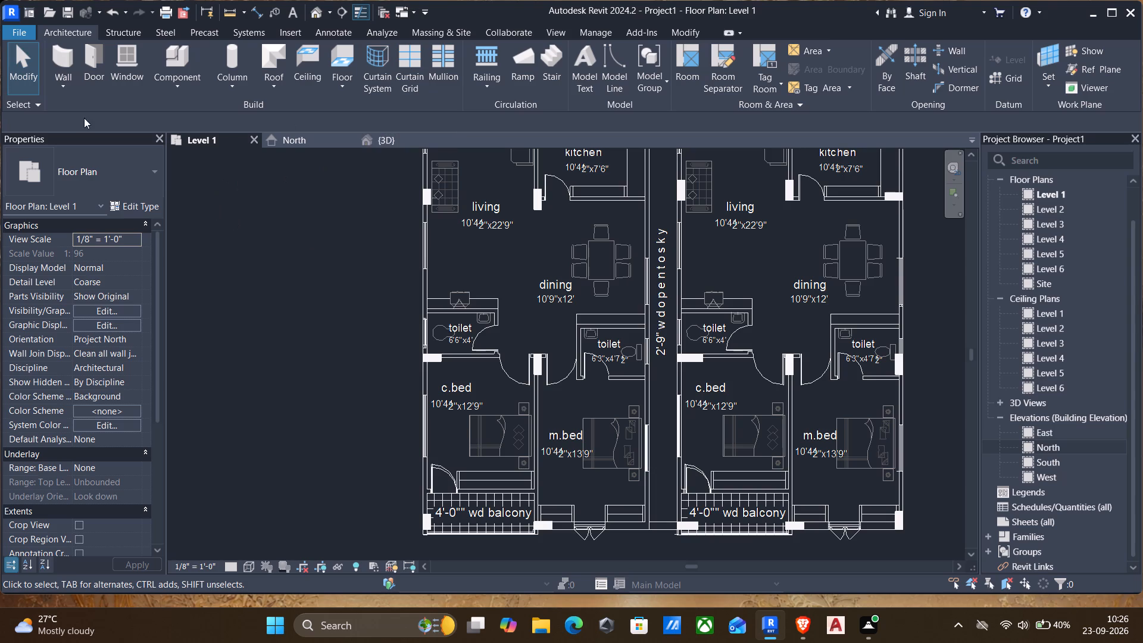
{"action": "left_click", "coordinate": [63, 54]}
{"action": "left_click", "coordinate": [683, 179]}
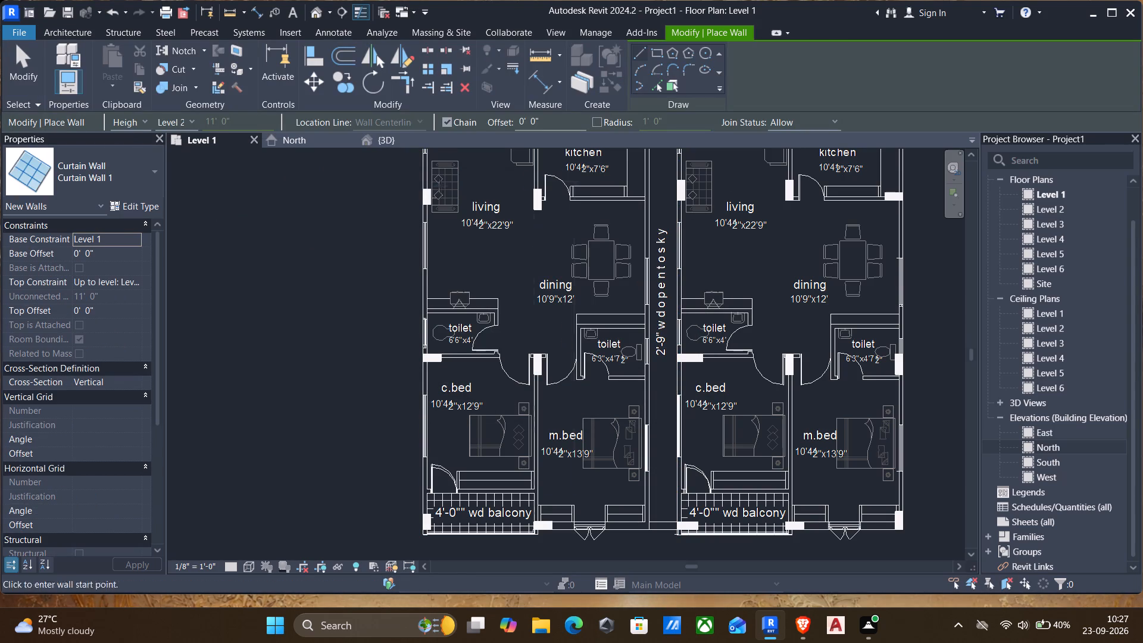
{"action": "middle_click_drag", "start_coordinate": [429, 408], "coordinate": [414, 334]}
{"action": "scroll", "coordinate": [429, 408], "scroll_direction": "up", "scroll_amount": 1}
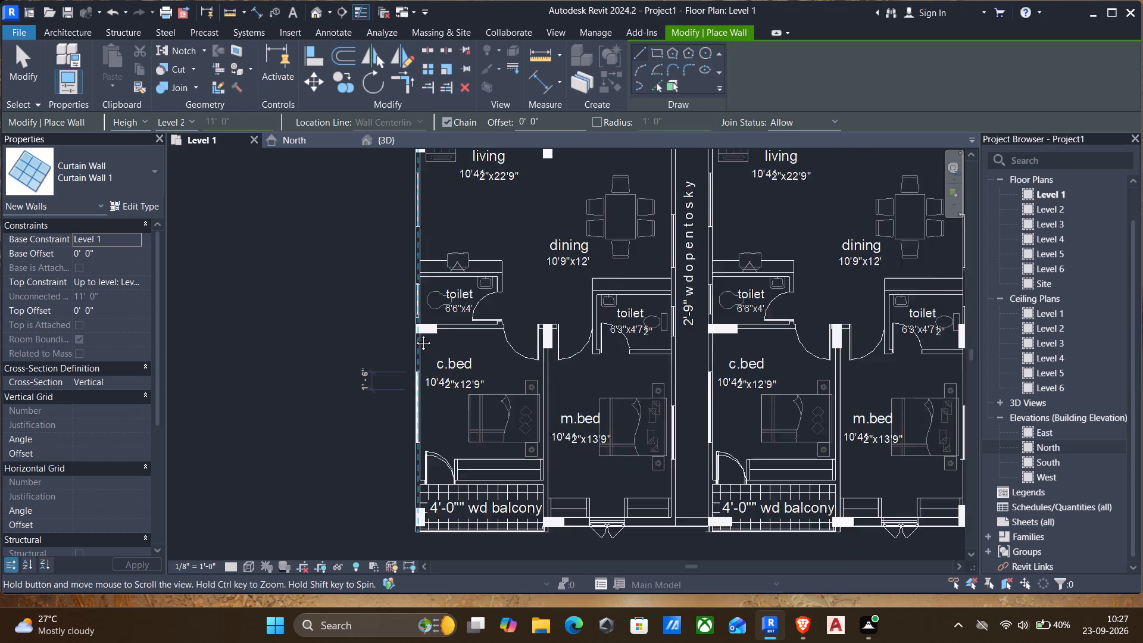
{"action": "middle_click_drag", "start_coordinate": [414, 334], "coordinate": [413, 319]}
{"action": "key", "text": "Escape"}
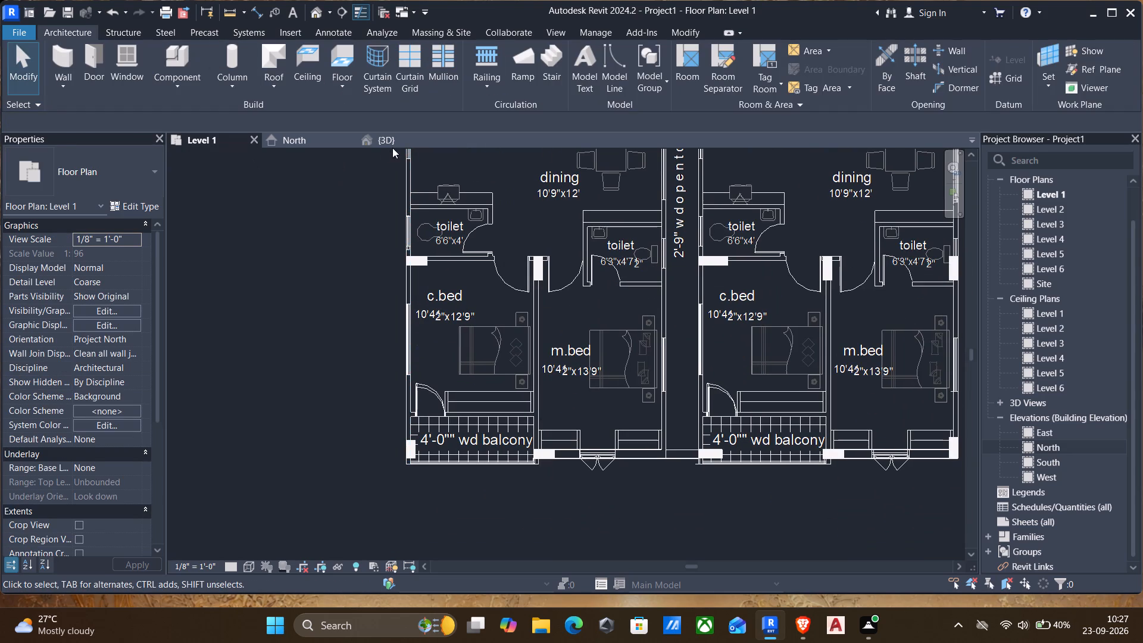
In the 3D view, add a vertical curtain grid line at the midpoint of the side-wall curtain window beside the balcony.
{"action": "left_click", "coordinate": [394, 146]}
{"action": "middle_click_drag", "start_coordinate": [688, 526], "coordinate": [573, 451]}
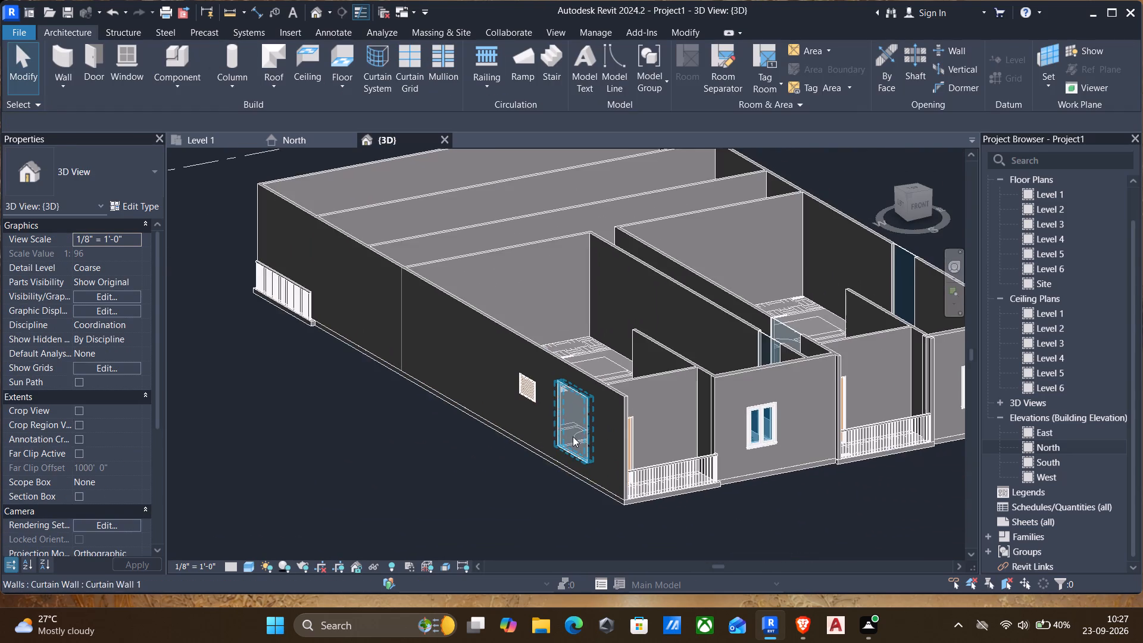
{"action": "scroll", "coordinate": [579, 395], "scroll_direction": "up", "scroll_amount": 4}
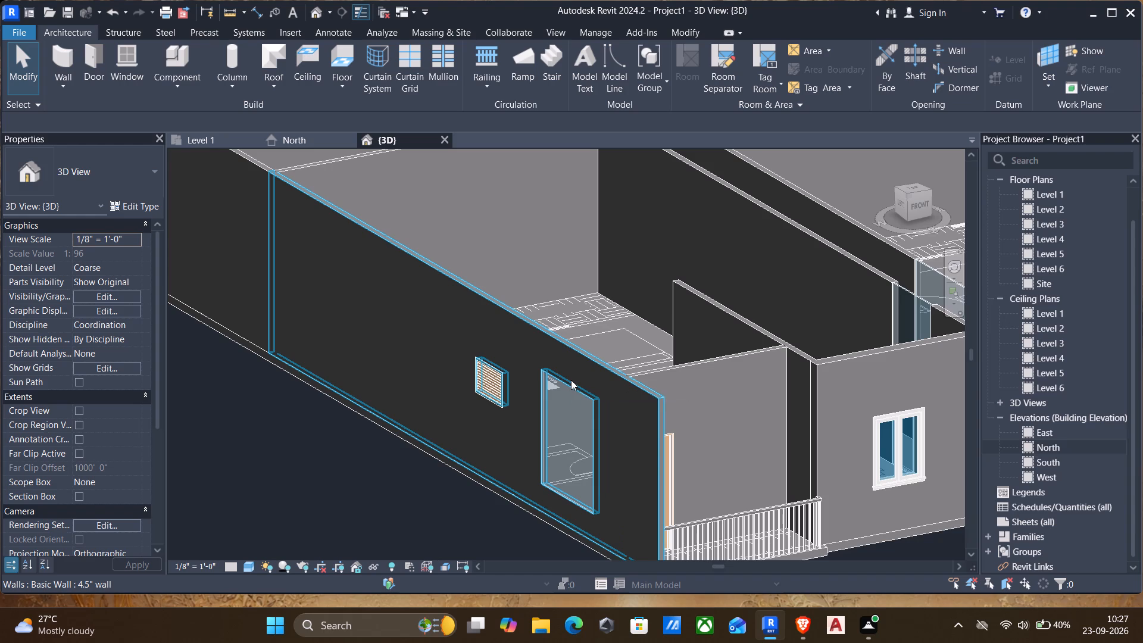
{"action": "middle_click_drag", "start_coordinate": [615, 379], "coordinate": [551, 269]}
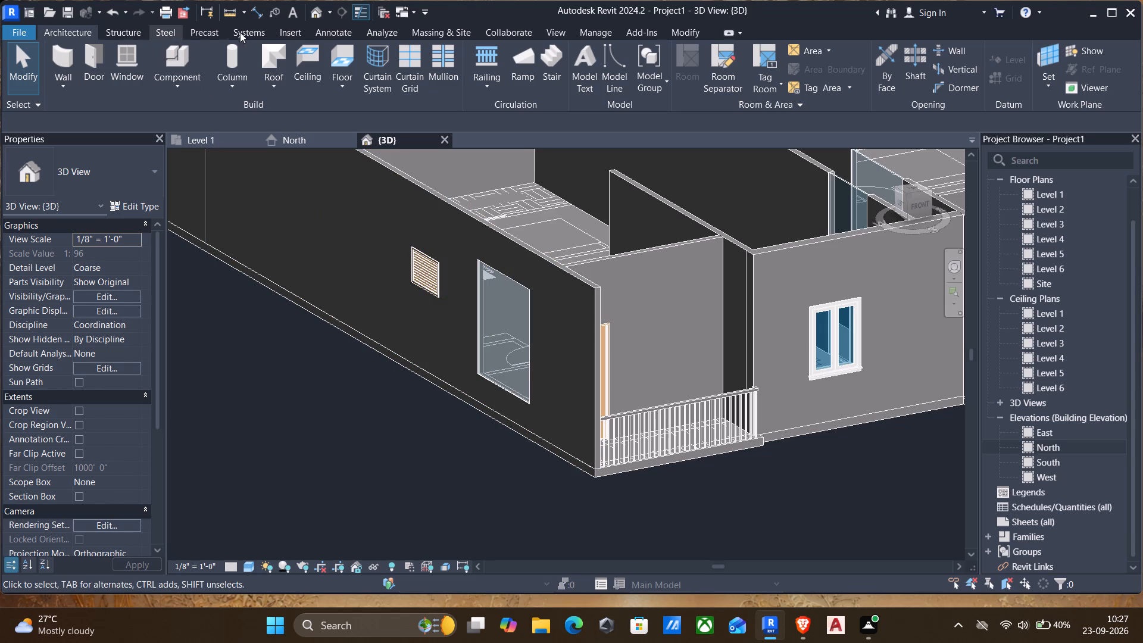
{"action": "left_click", "coordinate": [410, 68]}
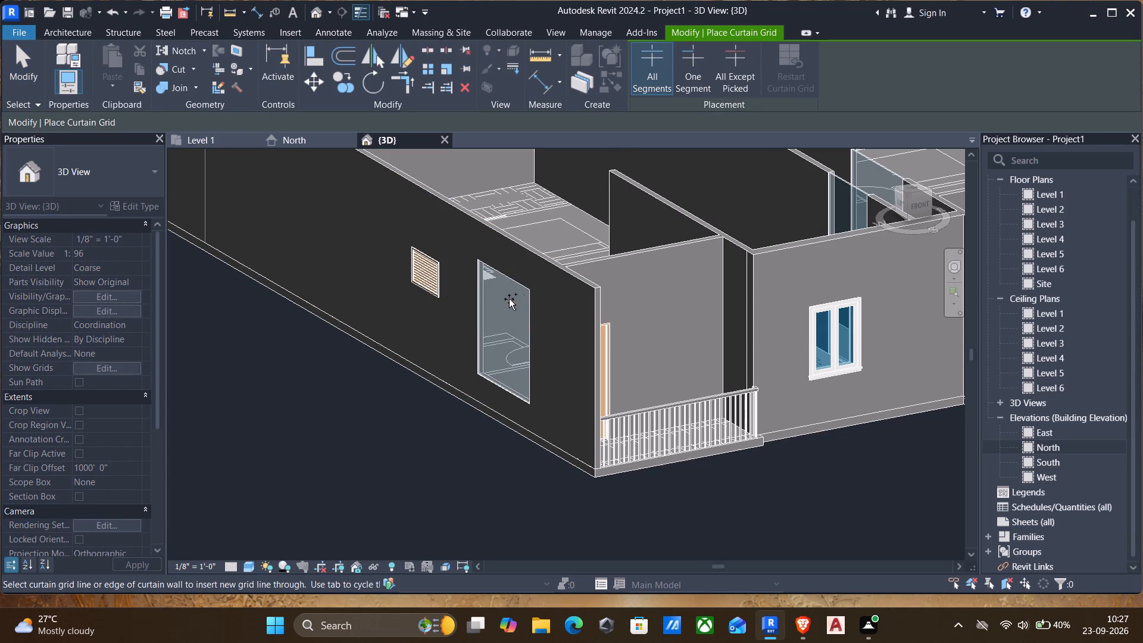
{"action": "scroll", "coordinate": [501, 299], "scroll_direction": "up", "scroll_amount": 4}
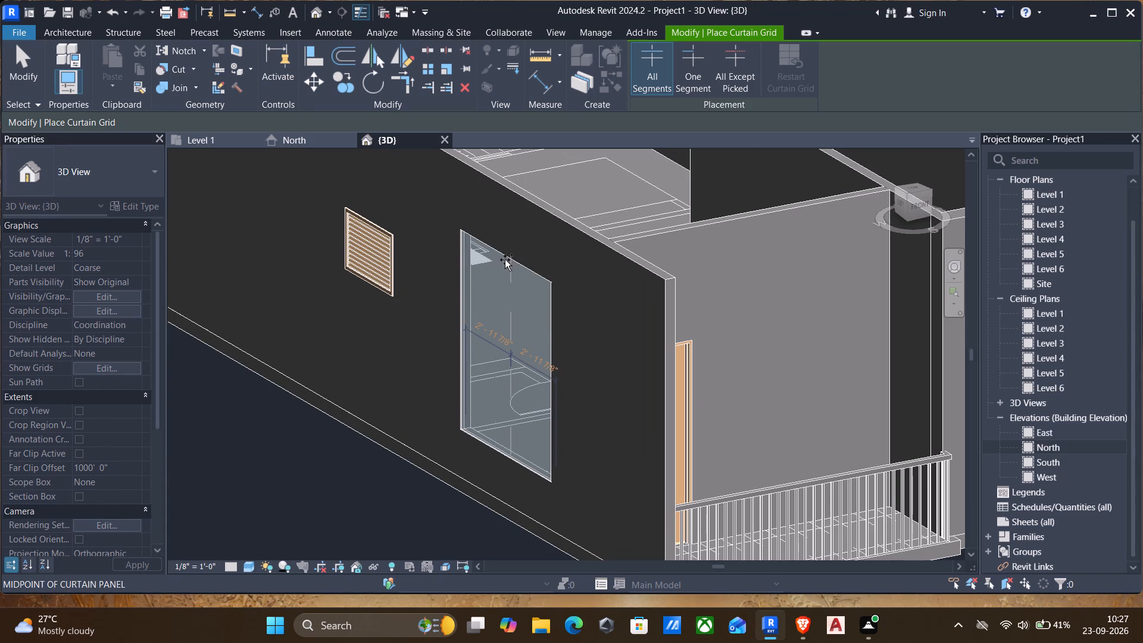
{"action": "left_click", "coordinate": [505, 260]}
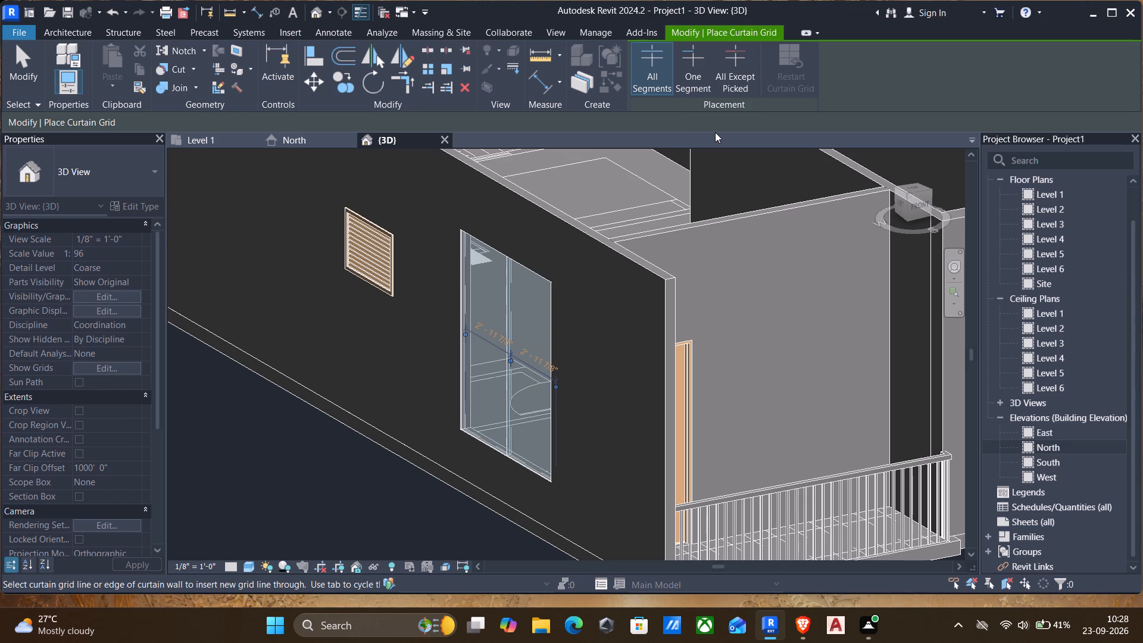
{"action": "key", "text": "Escape"}
{"action": "key", "text": "Escape"}
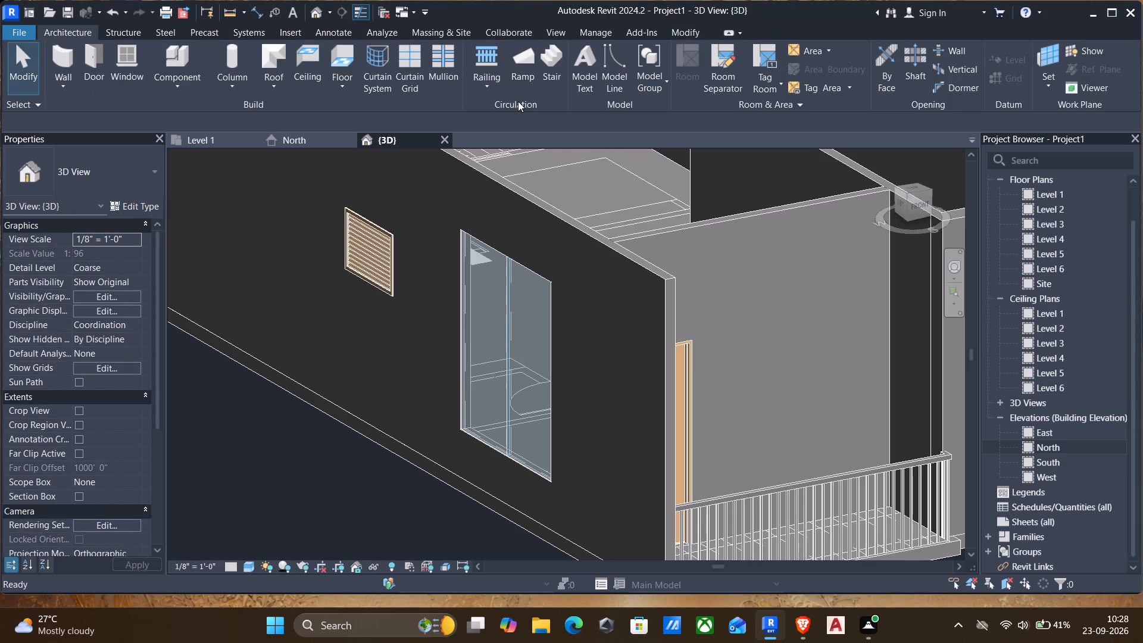
Place 2.5" x 5" rectangular mullions on all grid lines of that side-wall curtain window.
{"action": "left_click", "coordinate": [440, 59]}
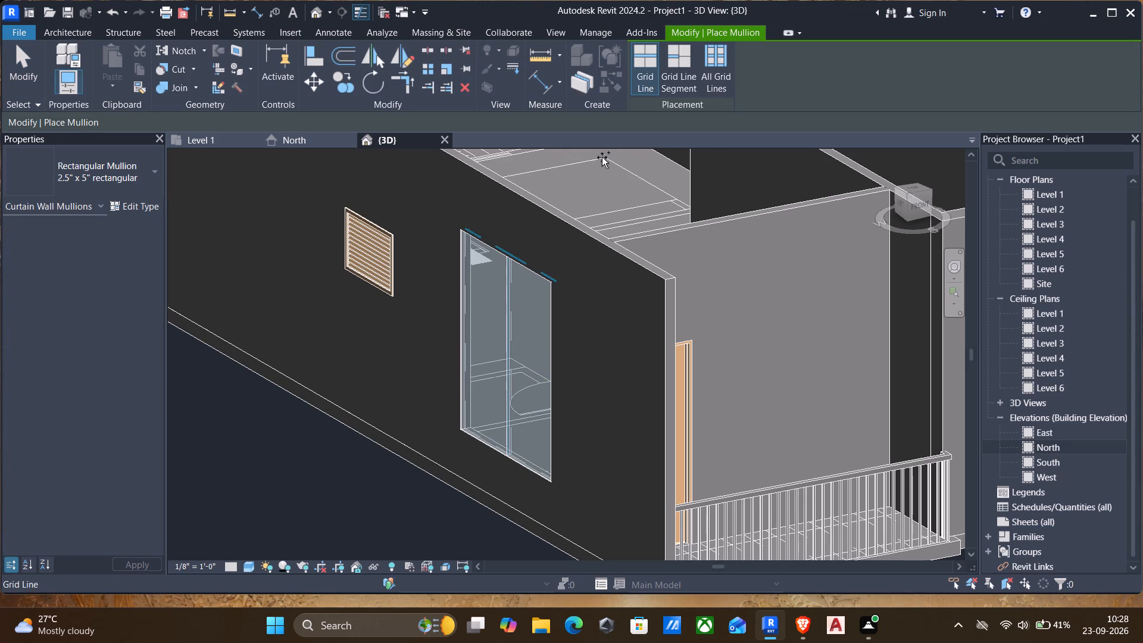
{"action": "left_click", "coordinate": [713, 65]}
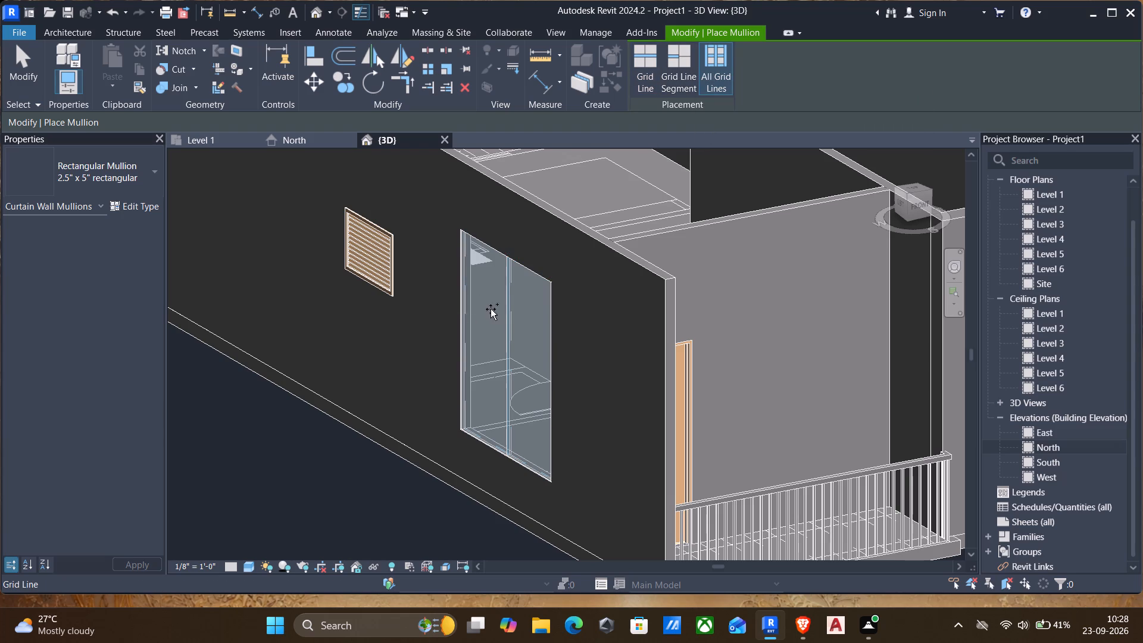
{"action": "left_click", "coordinate": [511, 311]}
{"action": "scroll", "coordinate": [494, 329], "scroll_direction": "down", "scroll_amount": 2}
{"action": "middle_click_drag", "start_coordinate": [469, 367], "coordinate": [481, 330]}
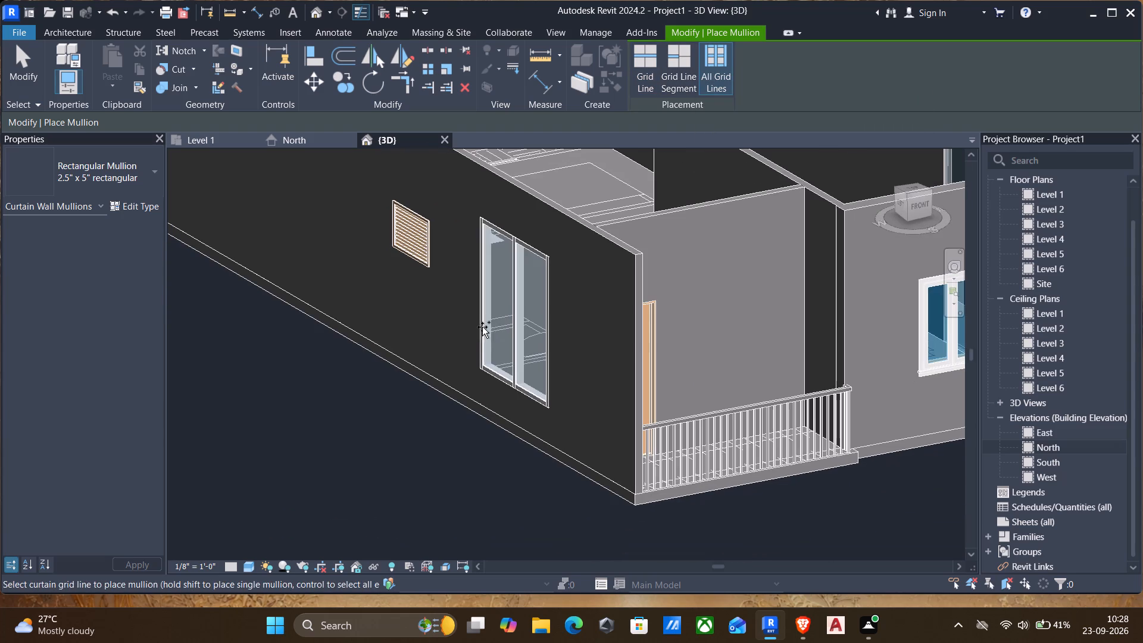
{"action": "key", "text": "Escape"}
Add a vertical curtain grid line at the midpoint of each of the two curtain walls in the opposite exterior side wall.
{"action": "middle_click_drag", "start_coordinate": [448, 373], "coordinate": [460, 355], "text": "shift"}
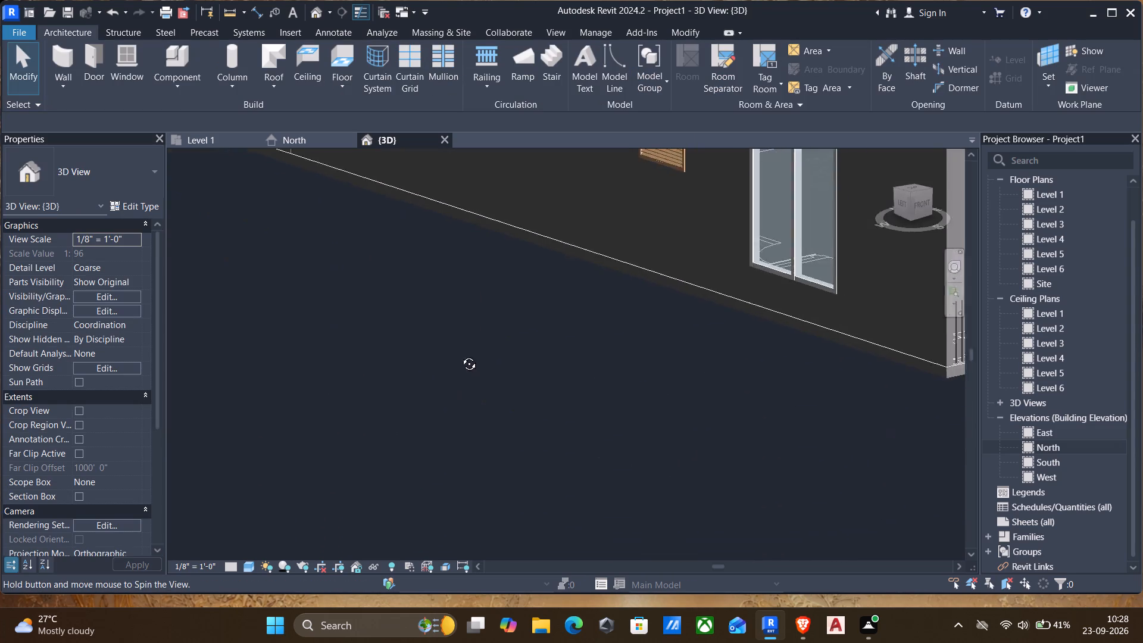
{"action": "middle_click_drag", "start_coordinate": [460, 355], "coordinate": [438, 368], "text": "shift"}
{"action": "scroll", "coordinate": [438, 368], "scroll_direction": "down", "scroll_amount": 2}
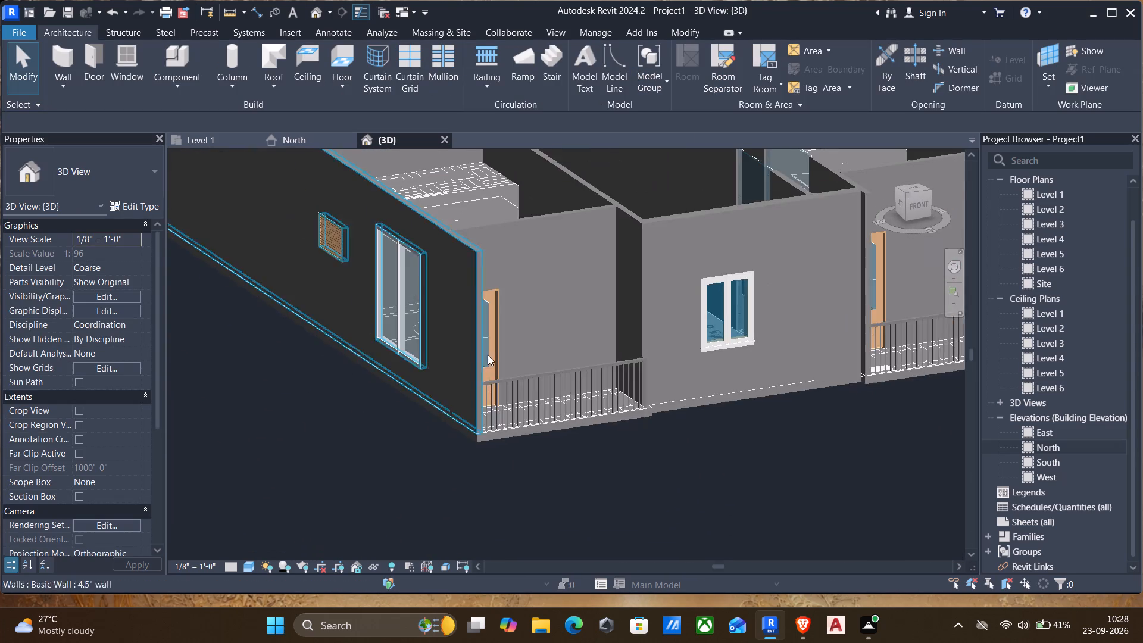
{"action": "middle_click_drag", "start_coordinate": [531, 341], "coordinate": [485, 382]}
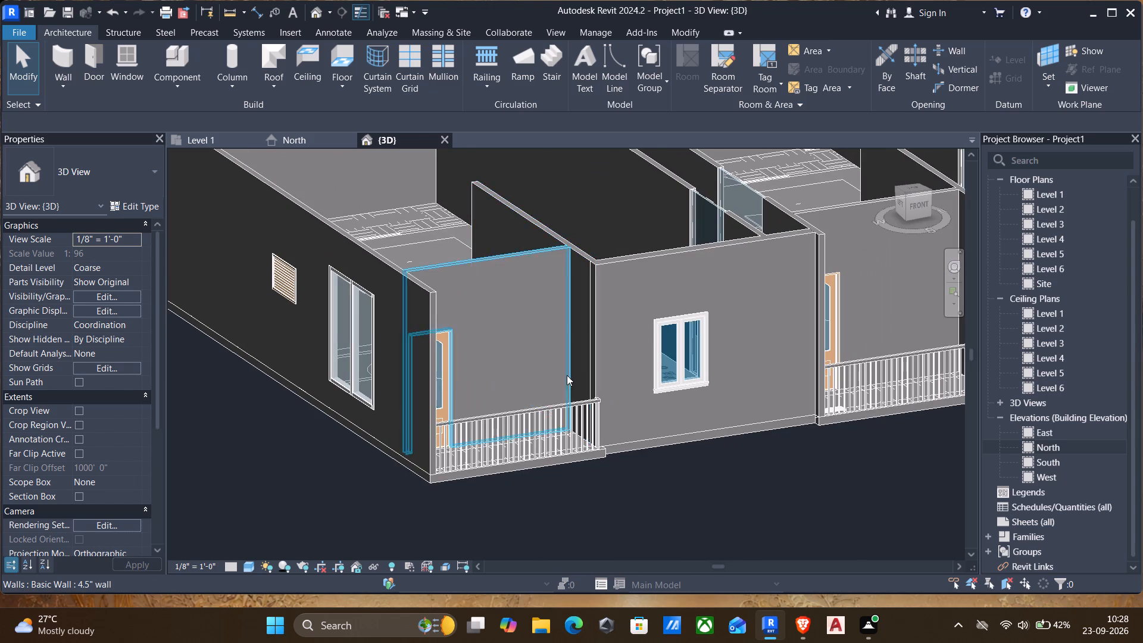
{"action": "scroll", "coordinate": [571, 374], "scroll_direction": "down", "scroll_amount": 2}
{"action": "middle_click_drag", "start_coordinate": [535, 372], "coordinate": [530, 393]}
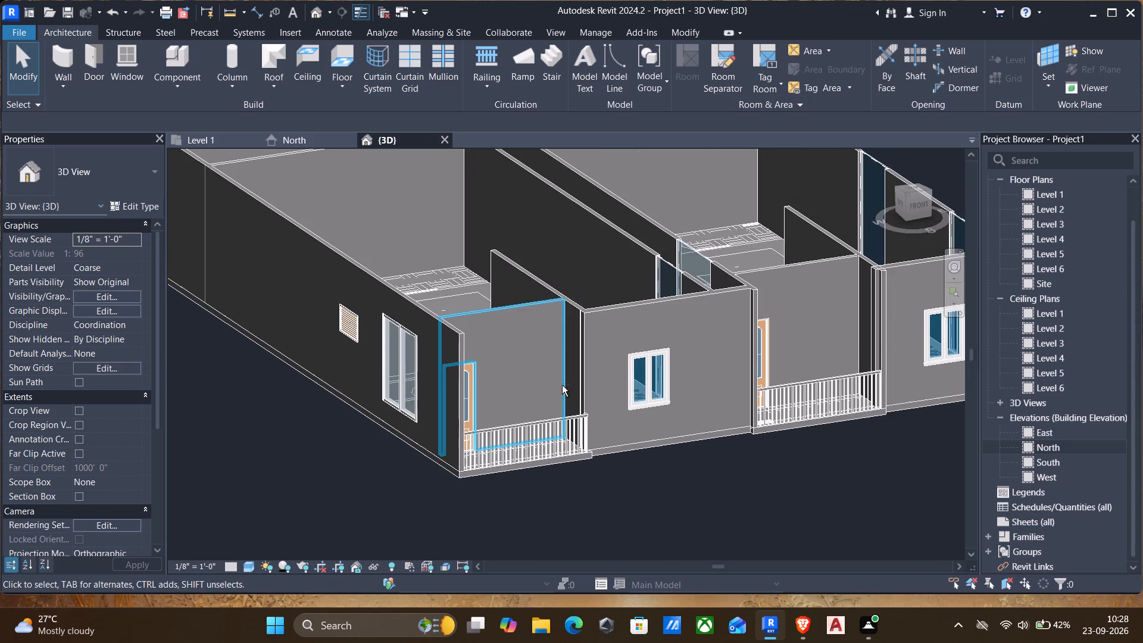
{"action": "middle_click_drag", "start_coordinate": [563, 385], "coordinate": [480, 402], "text": "shift"}
{"action": "scroll", "coordinate": [510, 385], "scroll_direction": "down", "scroll_amount": 2}
{"action": "middle_click_drag", "start_coordinate": [605, 321], "coordinate": [759, 320]}
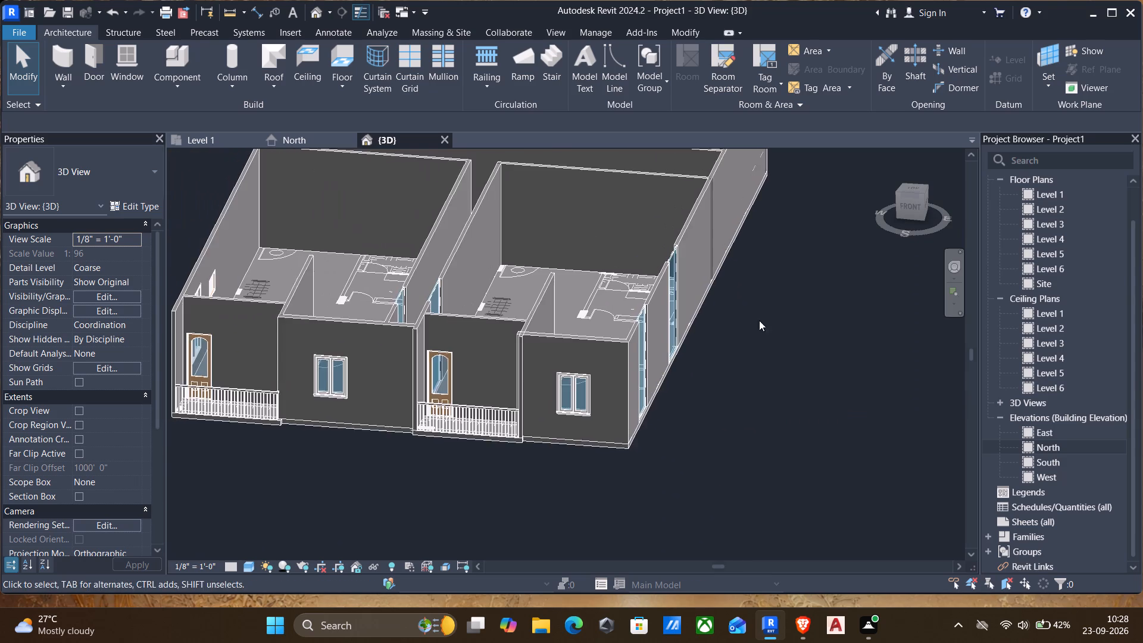
{"action": "middle_click_drag", "start_coordinate": [760, 310], "coordinate": [658, 326], "text": "shift"}
{"action": "scroll", "coordinate": [622, 295], "scroll_direction": "down", "scroll_amount": 1}
{"action": "middle_click_drag", "start_coordinate": [611, 291], "coordinate": [701, 303]}
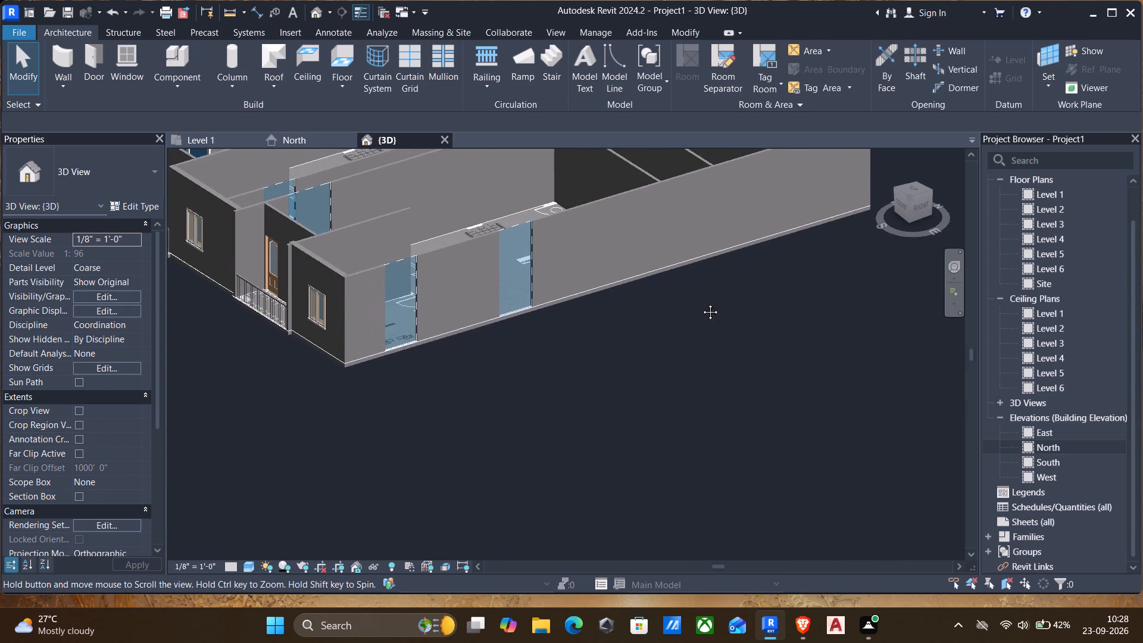
{"action": "middle_click_drag", "start_coordinate": [701, 303], "coordinate": [699, 302]}
{"action": "scroll", "coordinate": [339, 292], "scroll_direction": "up", "scroll_amount": 3}
{"action": "left_click", "coordinate": [438, 236]}
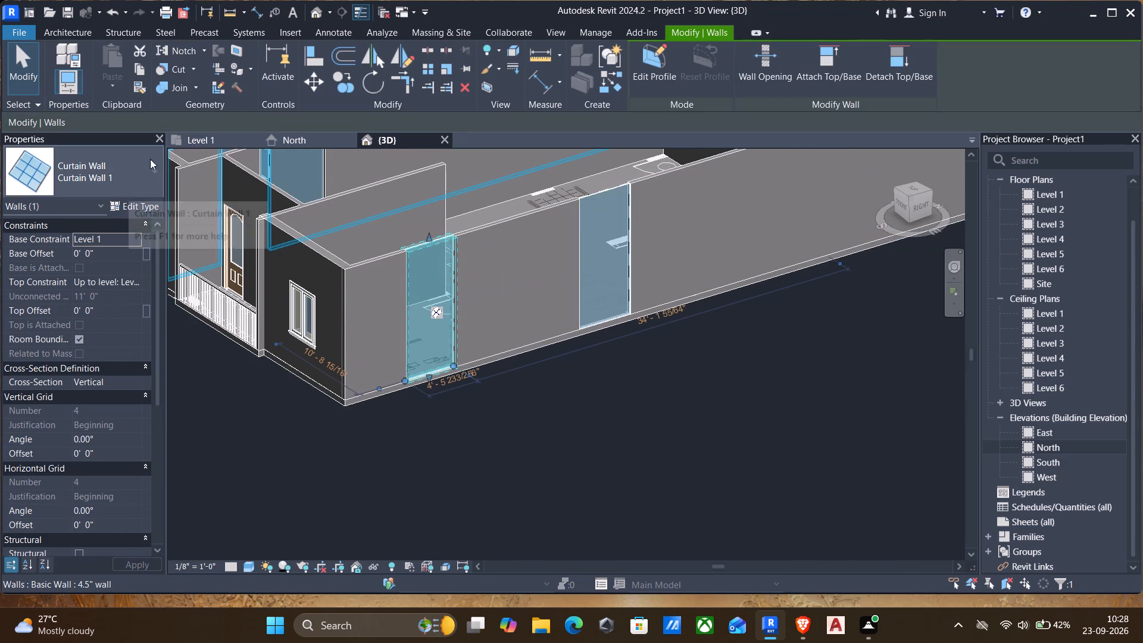
{"action": "left_click", "coordinate": [87, 29]}
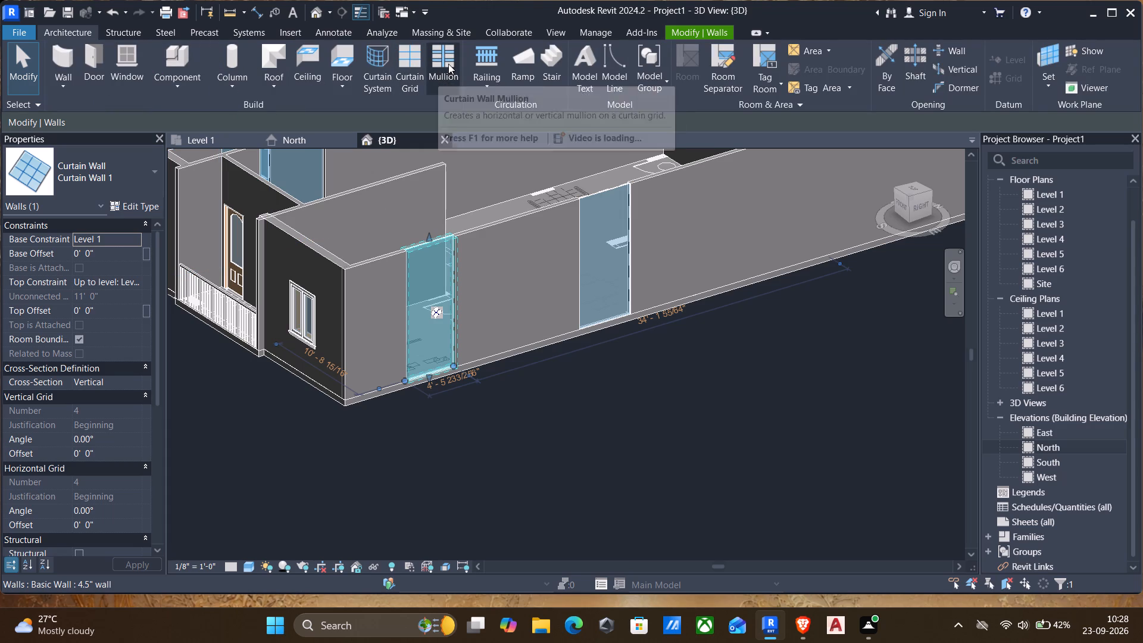
{"action": "scroll", "coordinate": [410, 61], "scroll_direction": "up", "scroll_amount": 3}
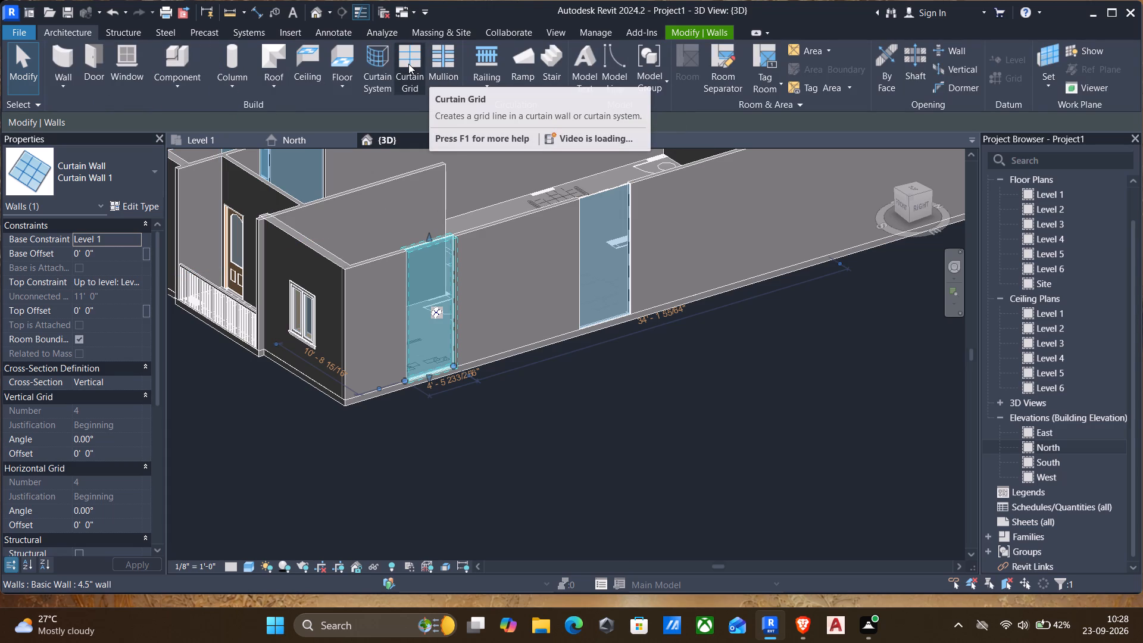
{"action": "left_click", "coordinate": [408, 64]}
{"action": "left_click", "coordinate": [429, 247]}
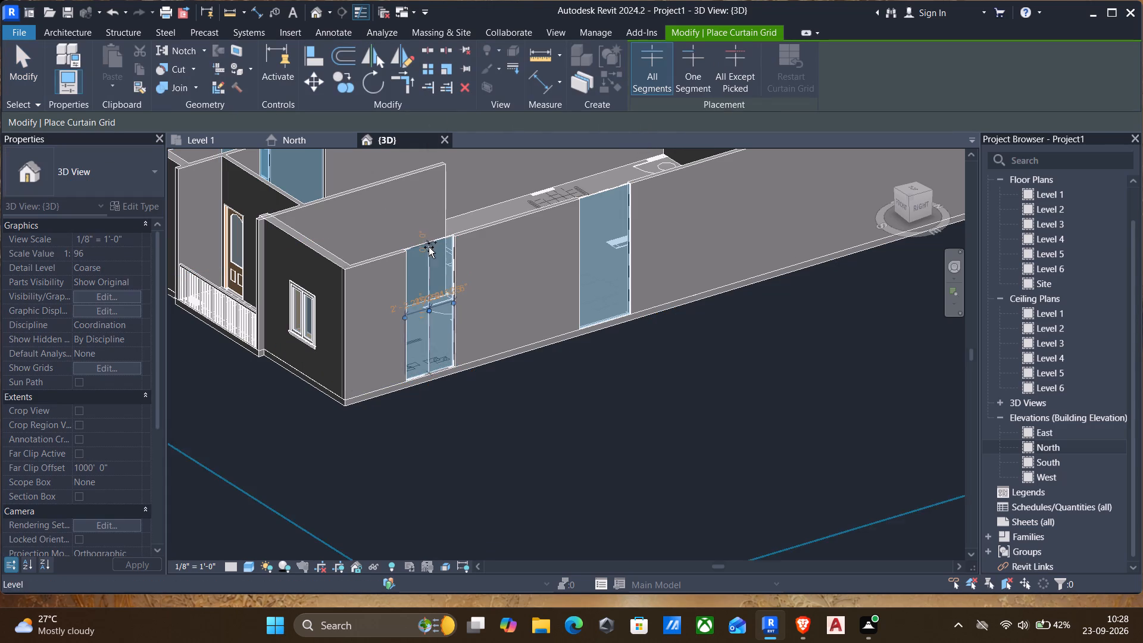
{"action": "left_click", "coordinate": [605, 186]}
{"action": "key", "text": "Escape"}
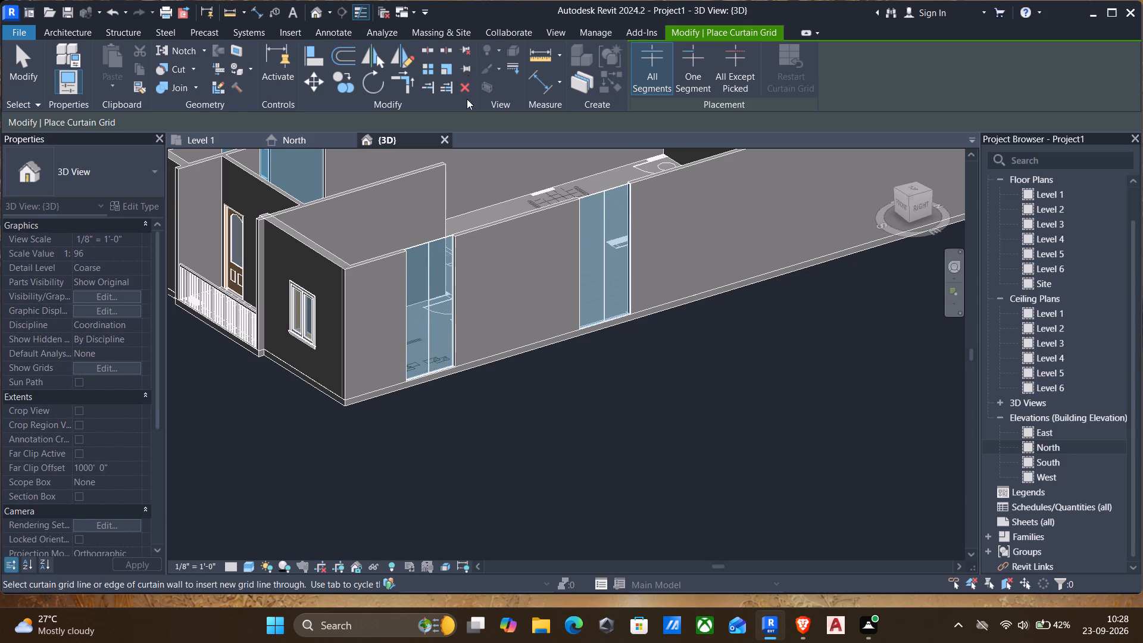
{"action": "key", "text": "Escape"}
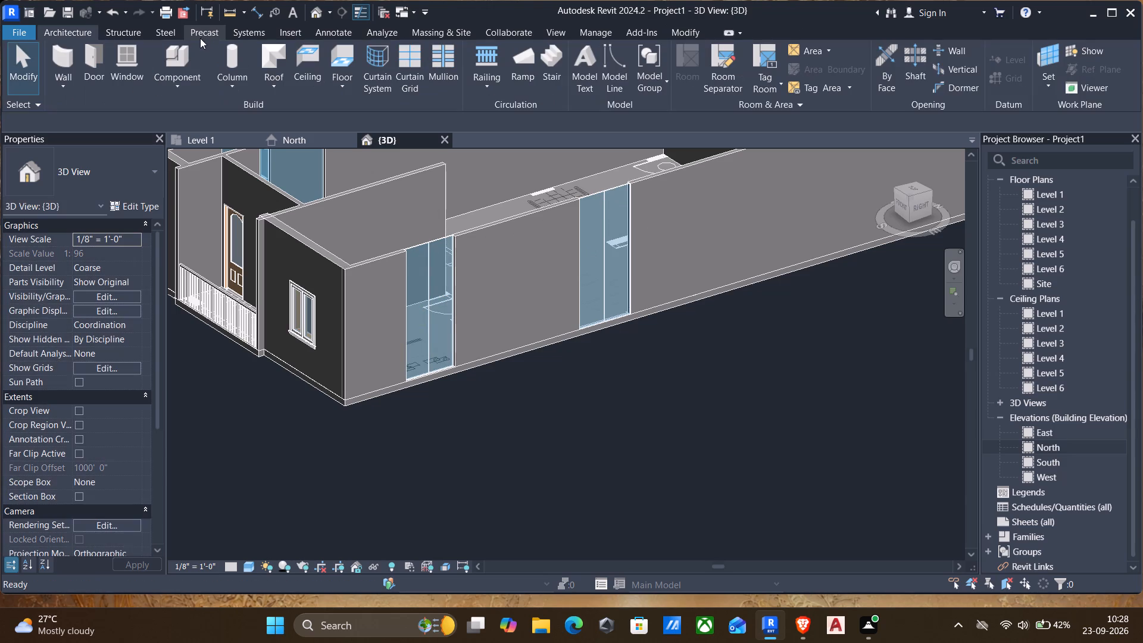
Place 2.5" x 5" rectangular mullions on all grid lines of both curtain walls in the opposite exterior side wall.
{"action": "type", "text": "wa"}
{"action": "key", "text": "Escape"}
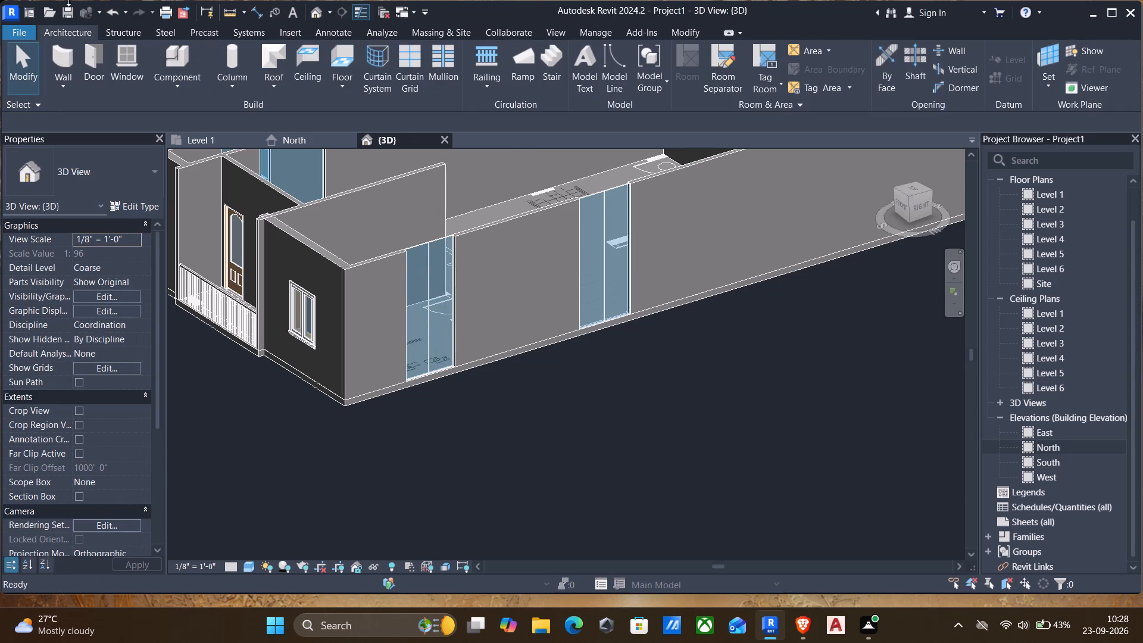
{"action": "left_click", "coordinate": [442, 64]}
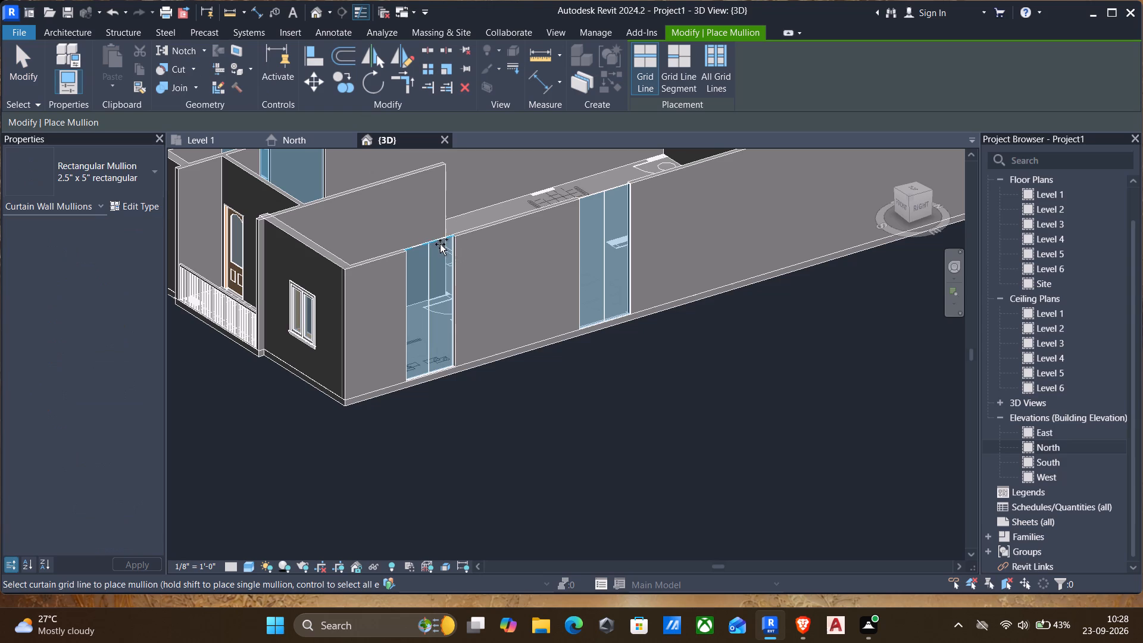
{"action": "left_click", "coordinate": [717, 55]}
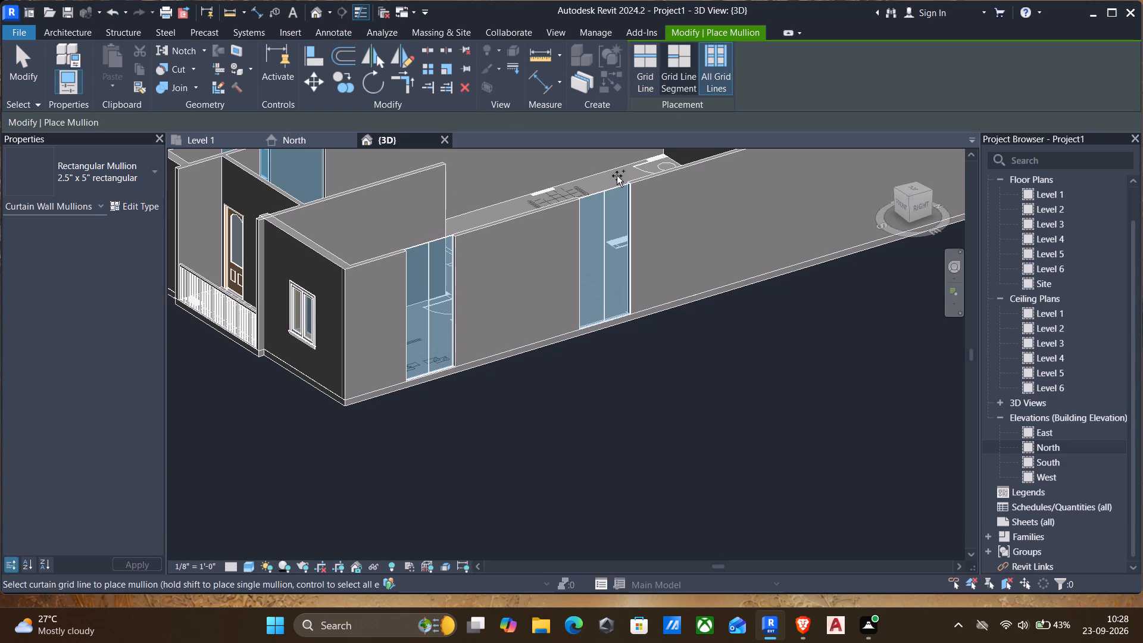
{"action": "left_click", "coordinate": [433, 245]}
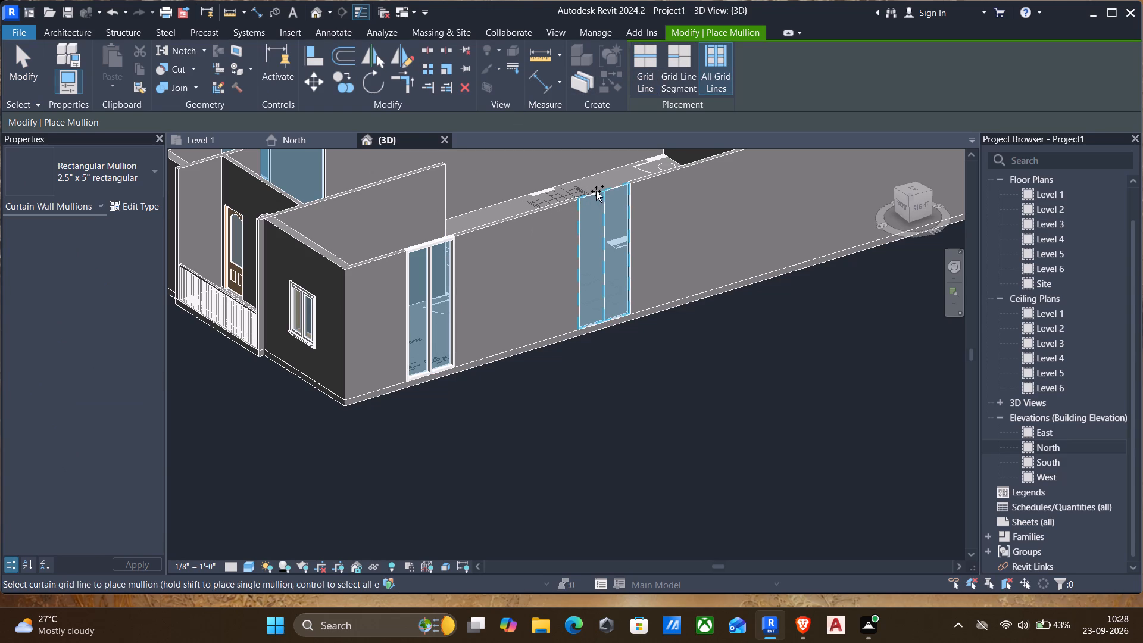
{"action": "left_click", "coordinate": [604, 191]}
{"action": "key", "text": "Escape"}
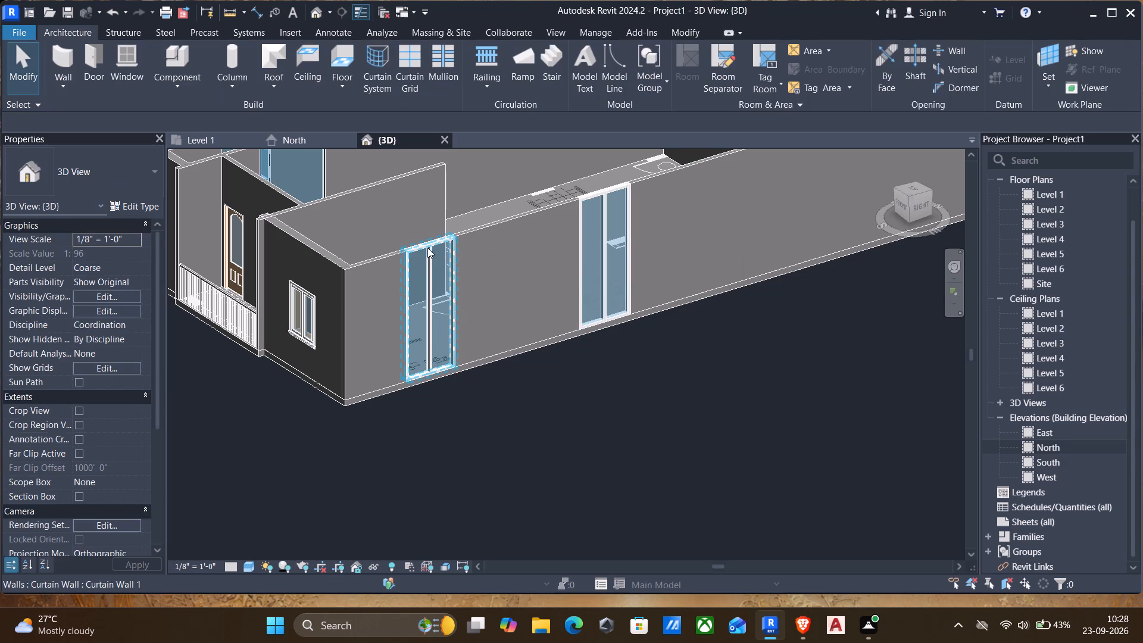
{"action": "key", "text": "Escape"}
Add a vertical curtain grid line at the midpoint of the nearer curtain wall in the parallel walls between the two apartments.
{"action": "scroll", "coordinate": [369, 364], "scroll_direction": "down", "scroll_amount": 4}
{"action": "middle_click_drag", "start_coordinate": [429, 358], "coordinate": [456, 384]}
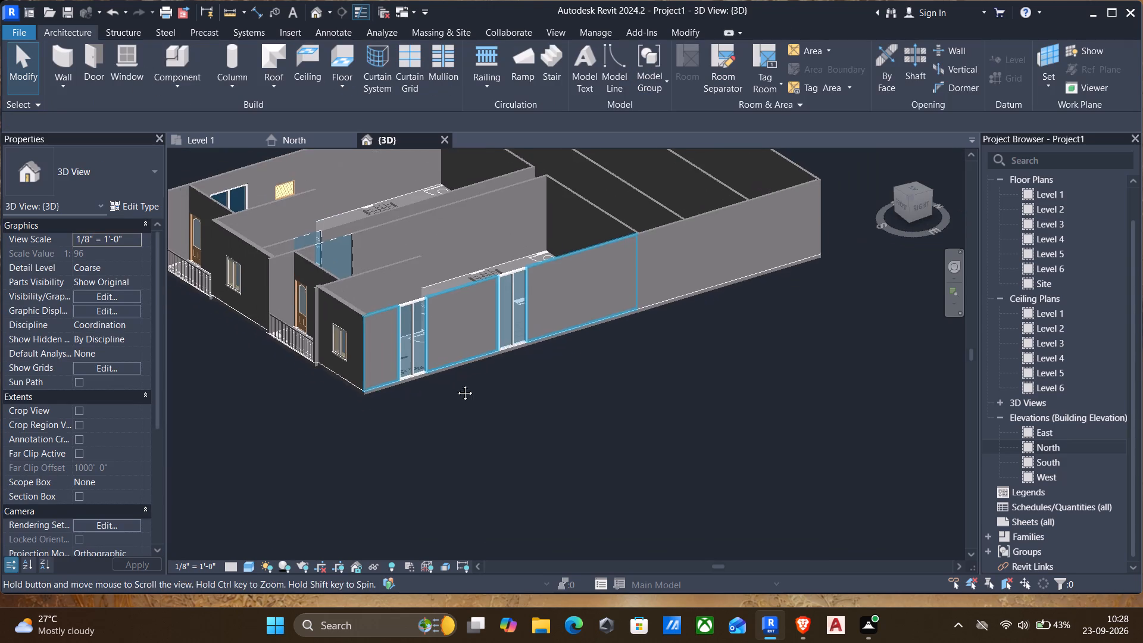
{"action": "middle_click_drag", "start_coordinate": [456, 384], "coordinate": [556, 401]}
{"action": "middle_click_drag", "start_coordinate": [538, 384], "coordinate": [572, 419], "text": "shift"}
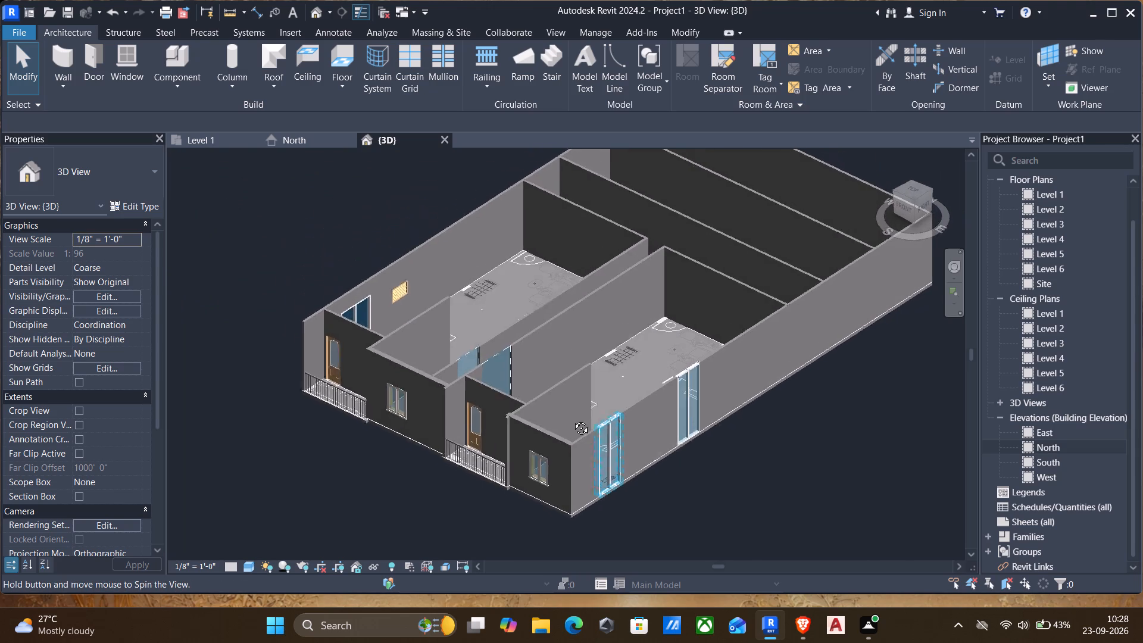
{"action": "middle_click_drag", "start_coordinate": [572, 419], "coordinate": [573, 420], "text": "shift"}
{"action": "scroll", "coordinate": [511, 366], "scroll_direction": "down", "scroll_amount": 2}
{"action": "middle_click_drag", "start_coordinate": [490, 321], "coordinate": [359, 234]}
{"action": "middle_click_drag", "start_coordinate": [359, 234], "coordinate": [381, 228], "text": "shift"}
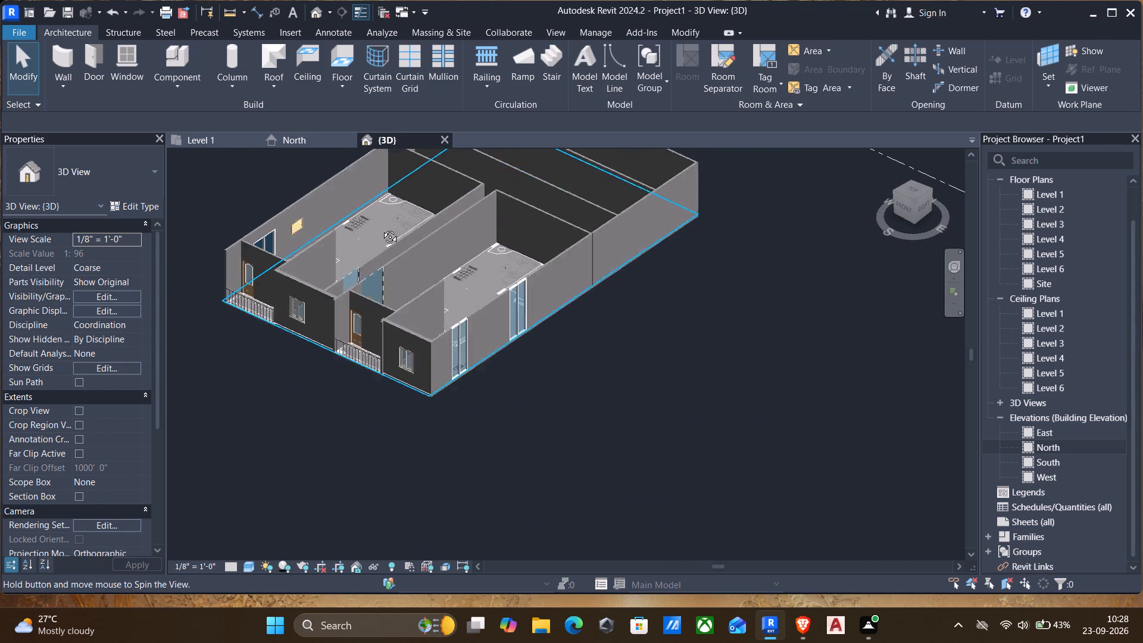
{"action": "middle_click_drag", "start_coordinate": [381, 228], "coordinate": [441, 239], "text": "shift"}
{"action": "scroll", "coordinate": [441, 237], "scroll_direction": "up", "scroll_amount": 1, "text": "shift"}
{"action": "middle_click_drag", "start_coordinate": [524, 324], "coordinate": [499, 204]}
{"action": "middle_click_drag", "start_coordinate": [442, 322], "coordinate": [585, 339]}
{"action": "middle_click_drag", "start_coordinate": [766, 264], "coordinate": [445, 329]}
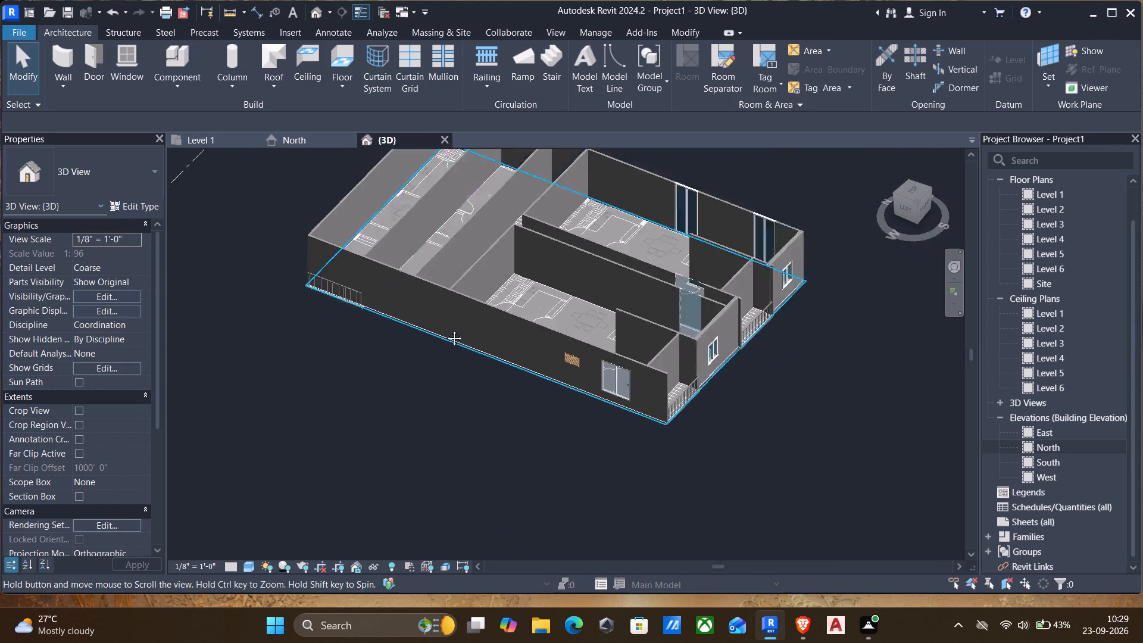
{"action": "middle_click_drag", "start_coordinate": [445, 329], "coordinate": [304, 330]}
{"action": "scroll", "coordinate": [525, 307], "scroll_direction": "up", "scroll_amount": 3}
{"action": "middle_click_drag", "start_coordinate": [481, 301], "coordinate": [533, 270]}
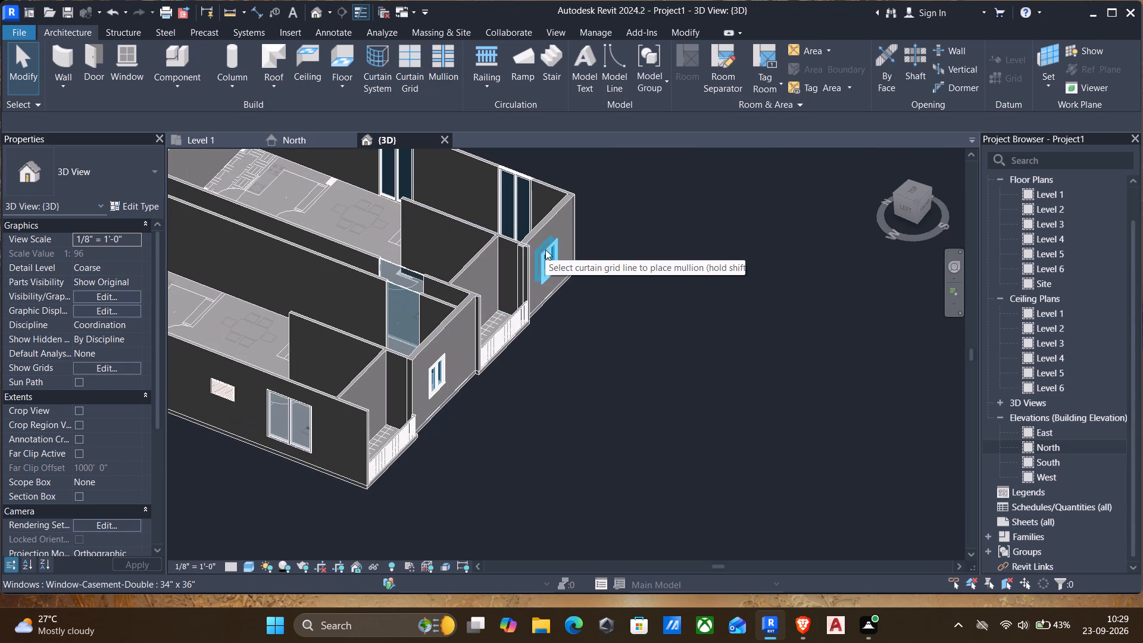
{"action": "left_click", "coordinate": [410, 67]}
{"action": "scroll", "coordinate": [413, 297], "scroll_direction": "up", "scroll_amount": 4}
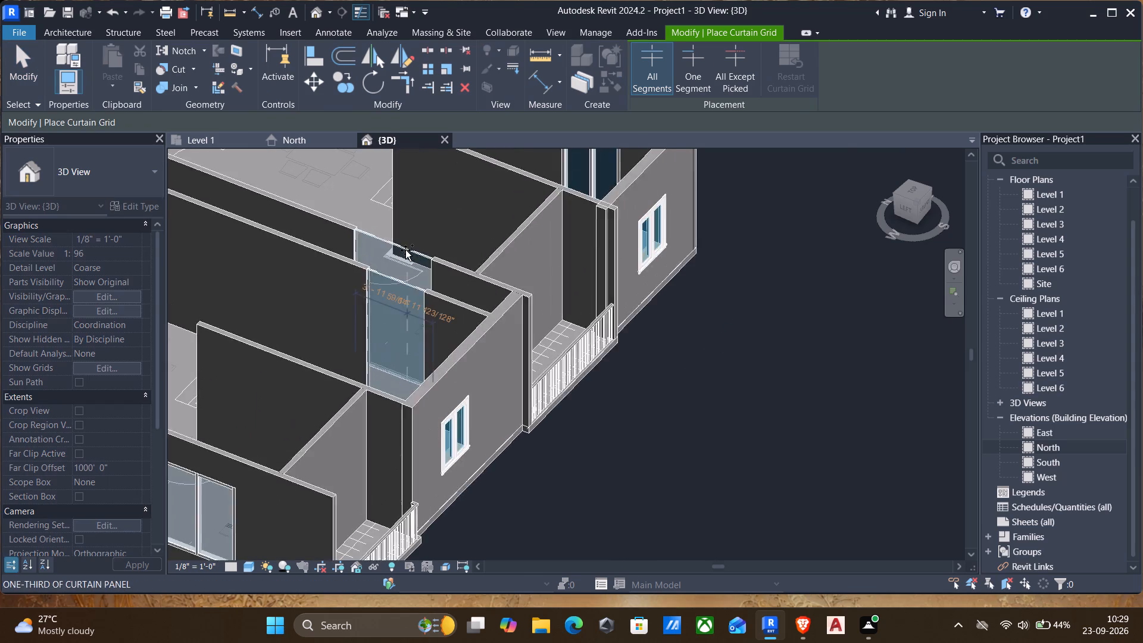
{"action": "scroll", "coordinate": [405, 250], "scroll_direction": "up", "scroll_amount": 6}
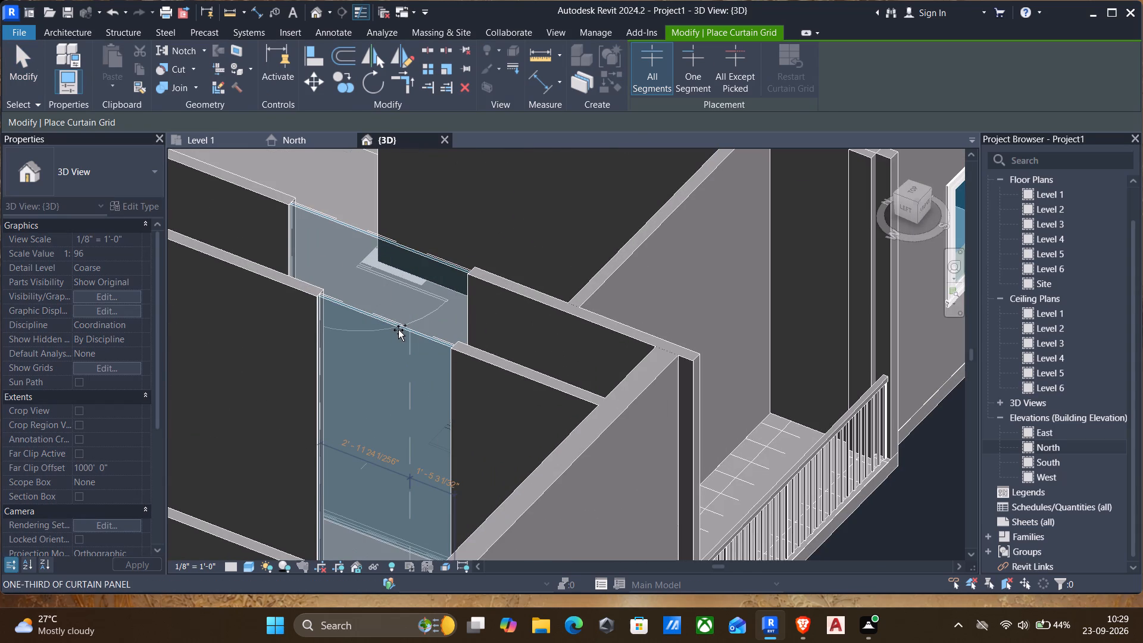
{"action": "left_click", "coordinate": [394, 323]}
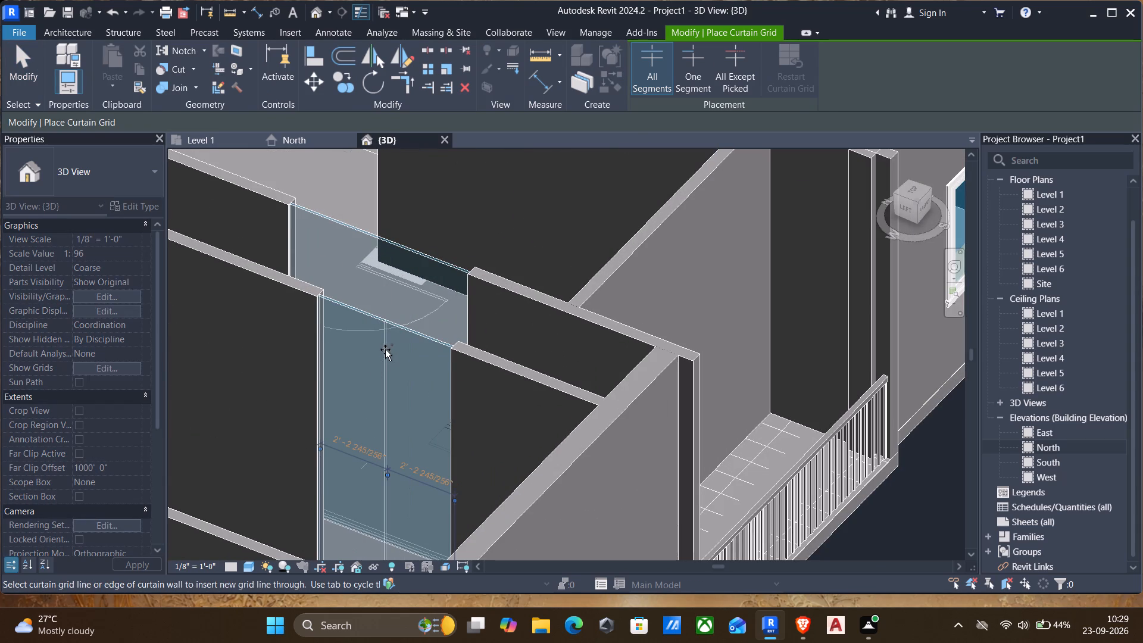
{"action": "key", "text": "Escape"}
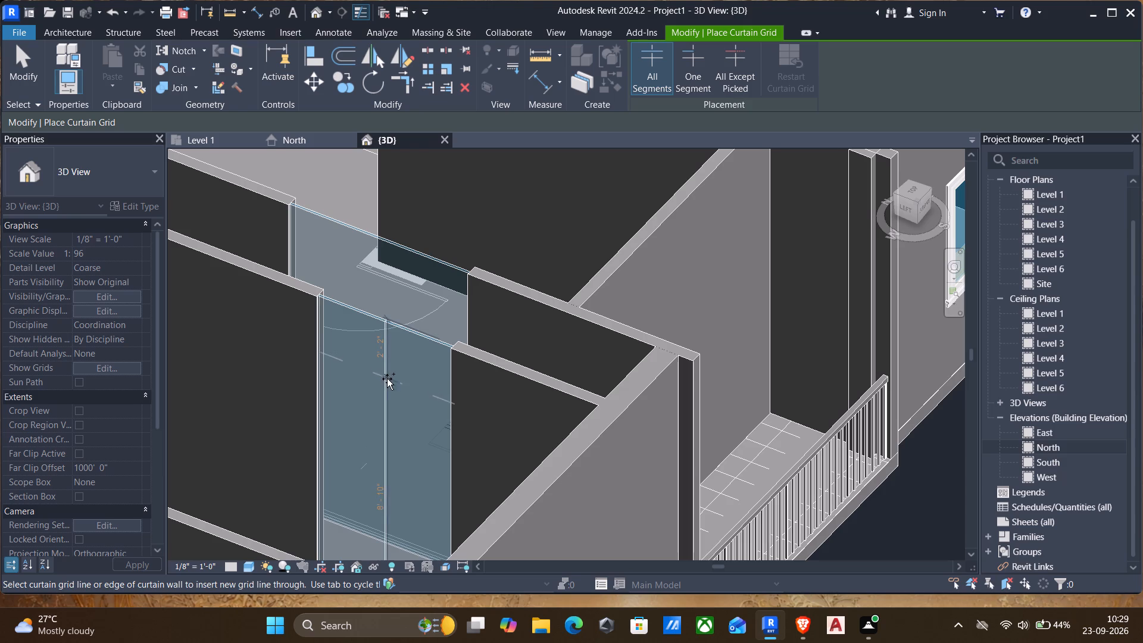
{"action": "key", "text": "Escape"}
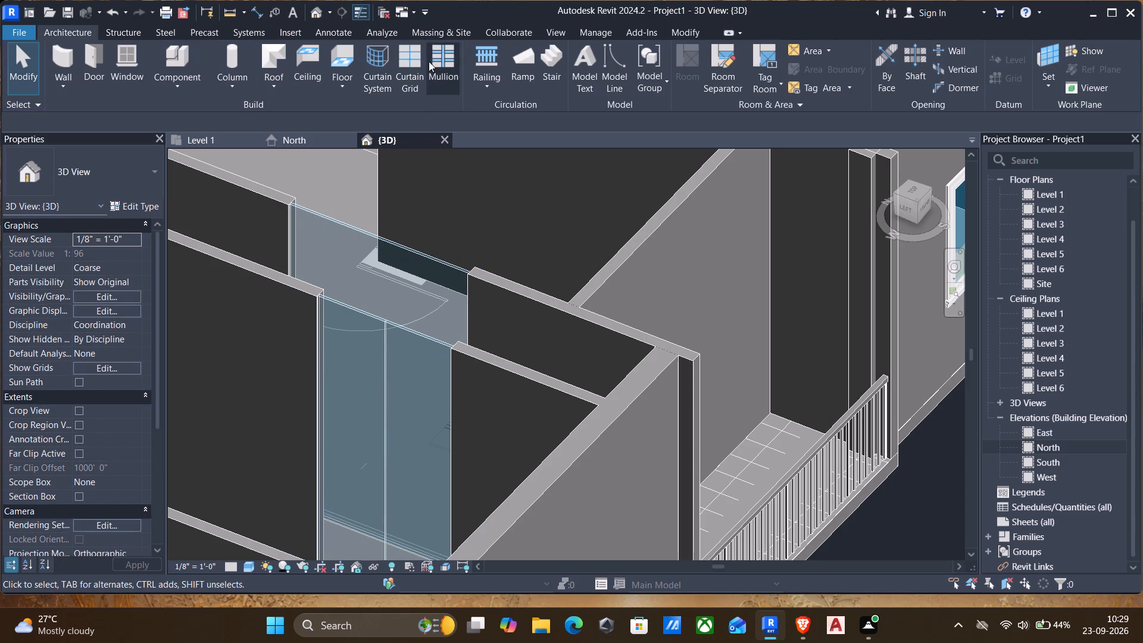
Place 2.5" x 5" rectangular mullions on all grid lines of that nearer curtain wall between the apartments.
{"action": "left_click", "coordinate": [411, 64]}
{"action": "key", "text": "Escape"}
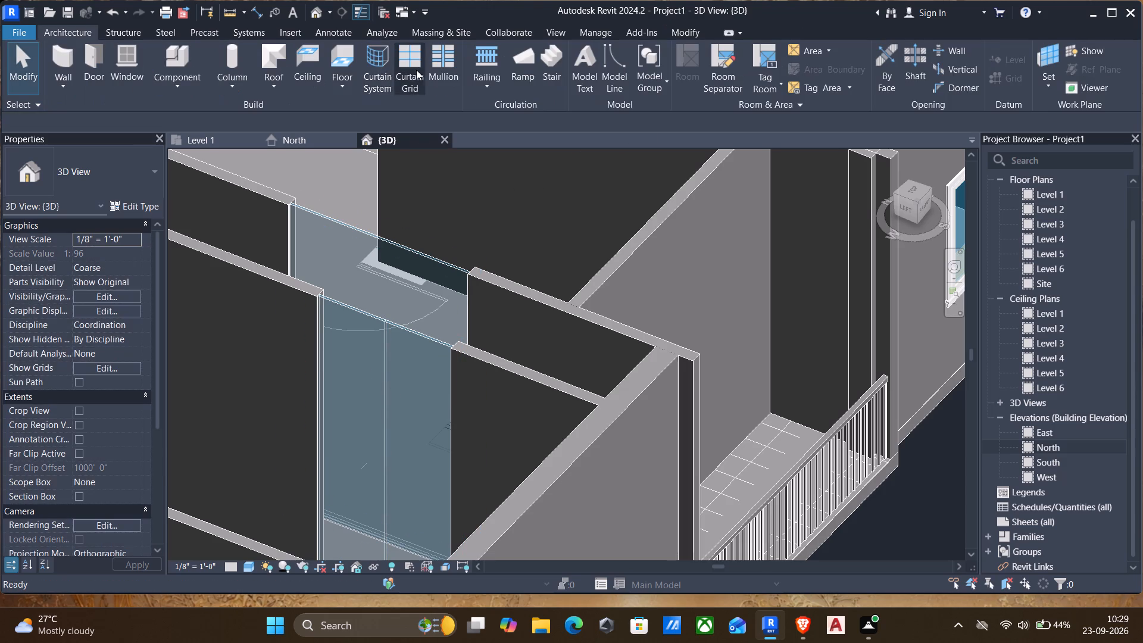
{"action": "left_click", "coordinate": [441, 61]}
{"action": "left_click", "coordinate": [382, 345]}
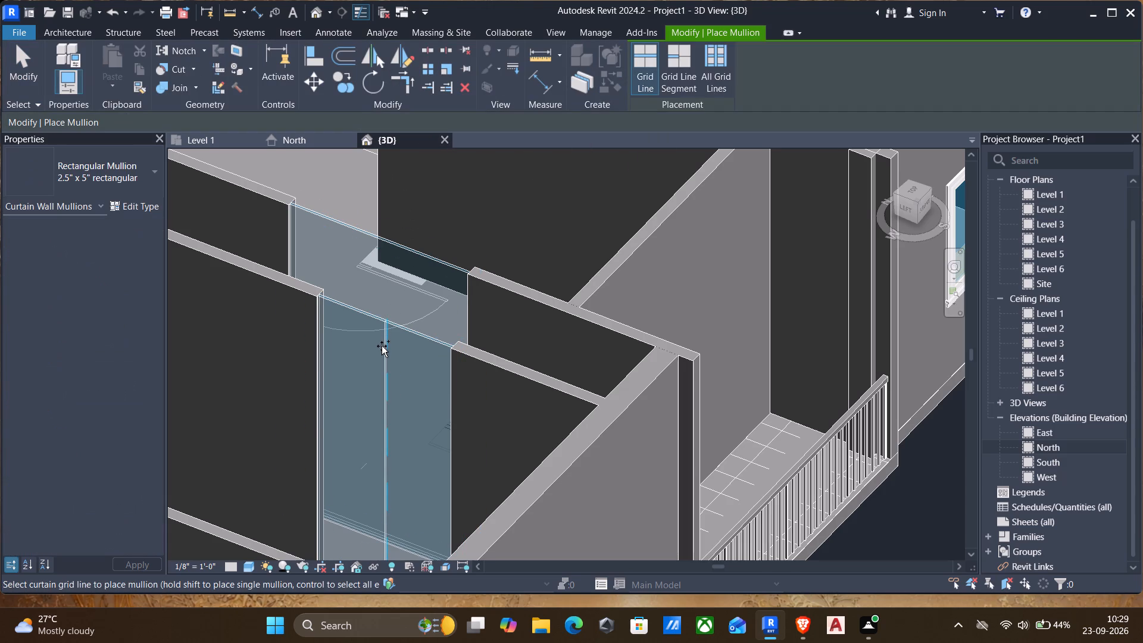
{"action": "left_click", "coordinate": [709, 49]}
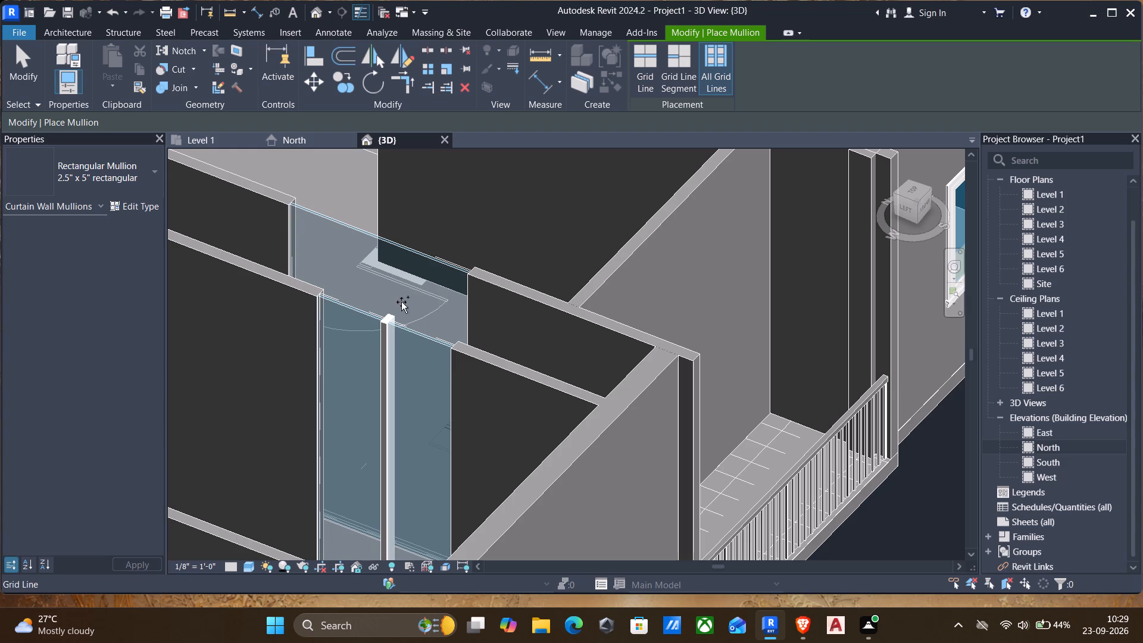
{"action": "left_click", "coordinate": [416, 330]}
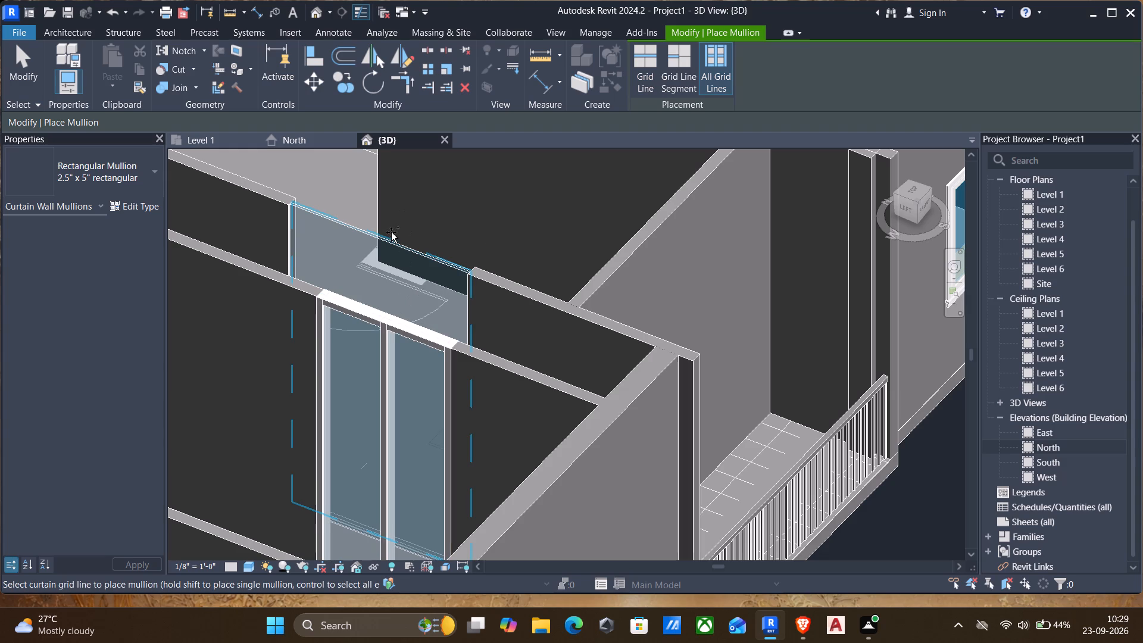
{"action": "key", "text": "Escape"}
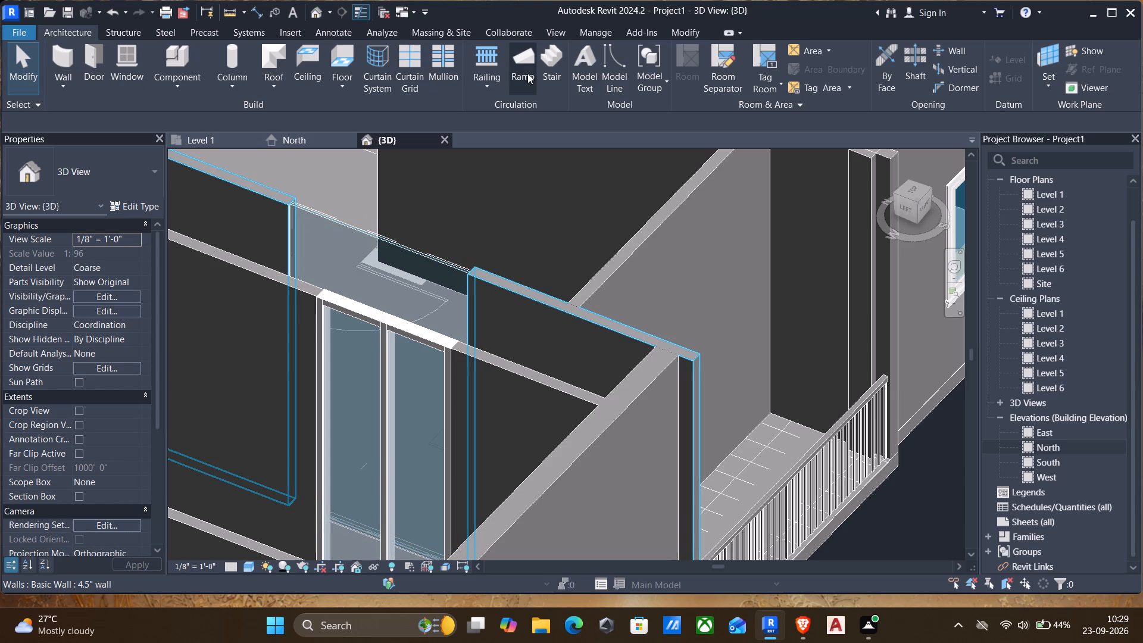
Add a vertical curtain grid line at the midpoint of the farther curtain wall, in the parallel wall just behind.
{"action": "left_click", "coordinate": [409, 67]}
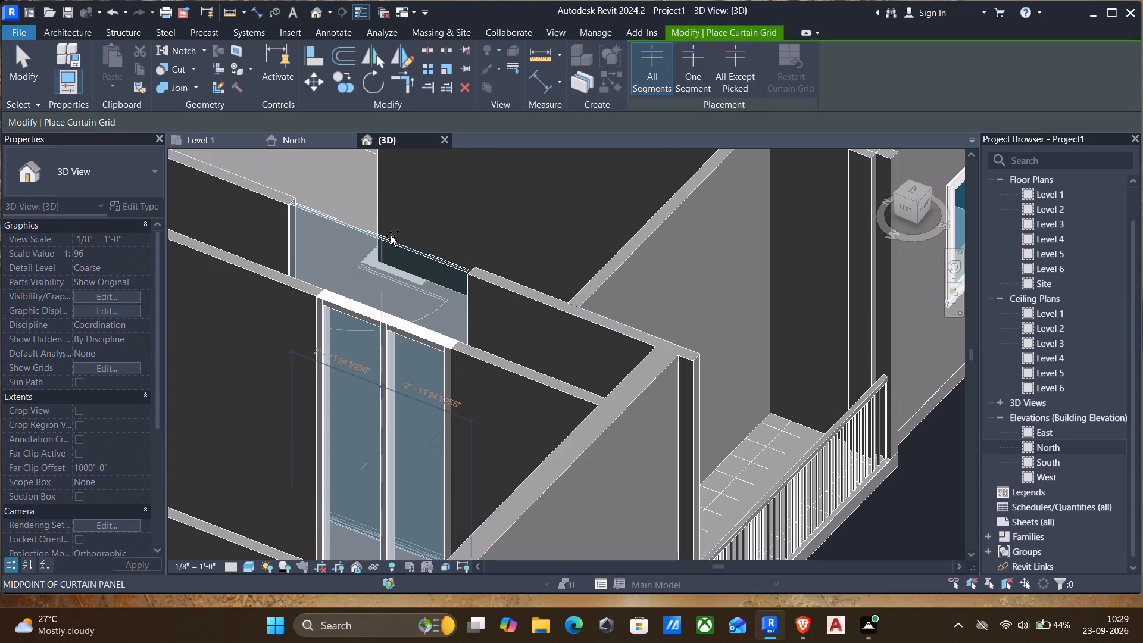
{"action": "left_click", "coordinate": [394, 239]}
{"action": "key", "text": "Escape"}
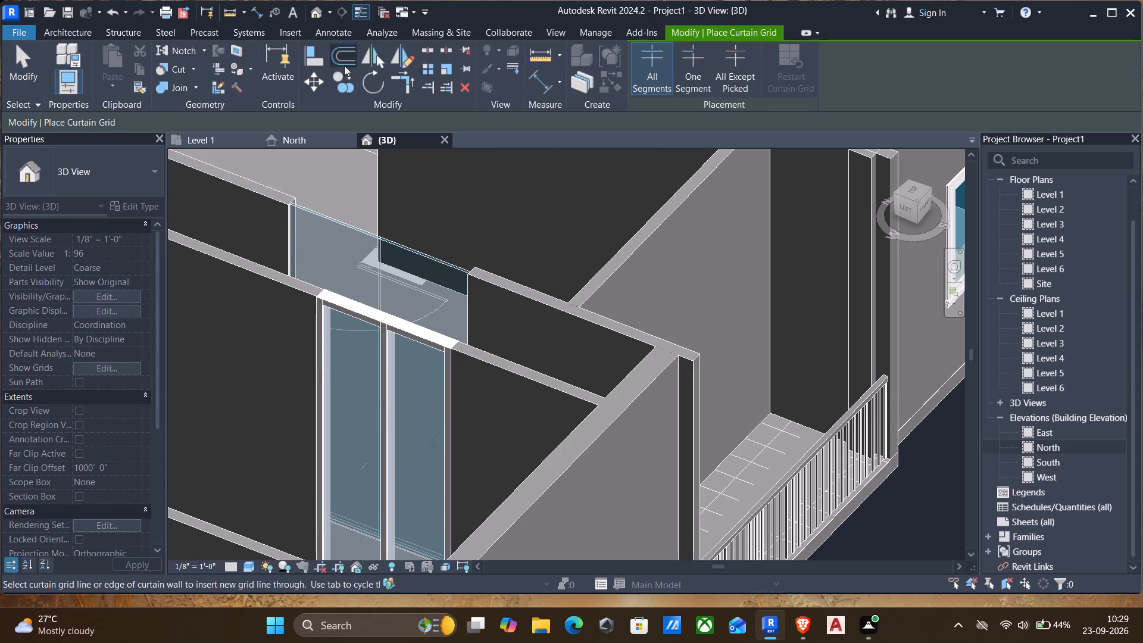
{"action": "key", "text": "Escape"}
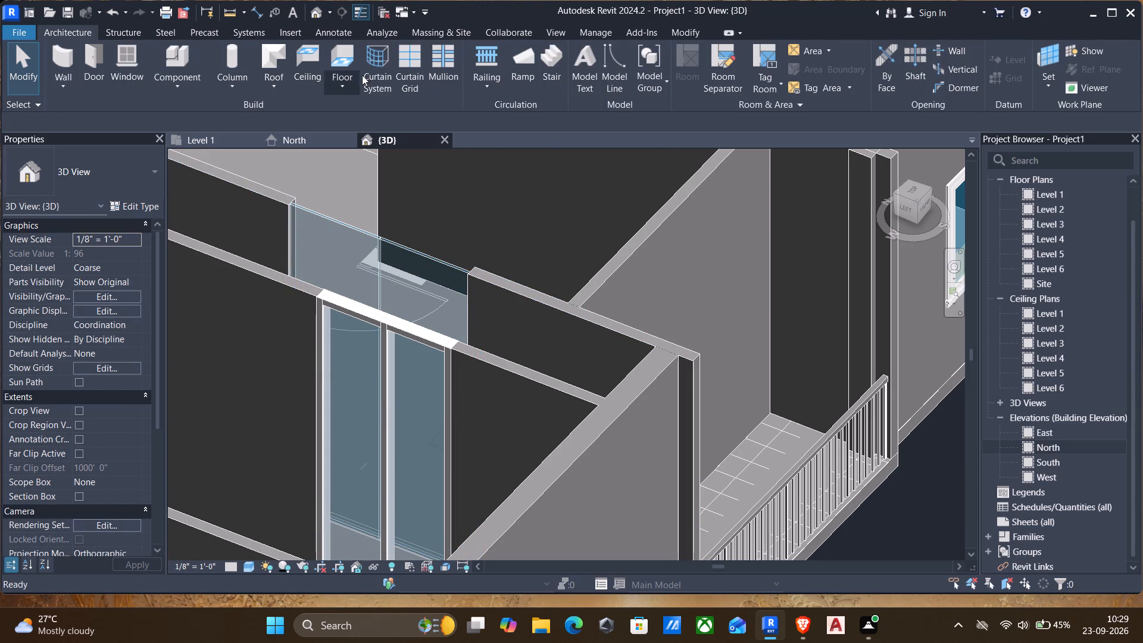
Place 2.5" x 5" rectangular mullions on all grid lines of the farther curtain wall between the apartments.
{"action": "left_click_drag", "start_coordinate": [445, 69], "coordinate": [438, 89]}
{"action": "left_click", "coordinate": [384, 252]}
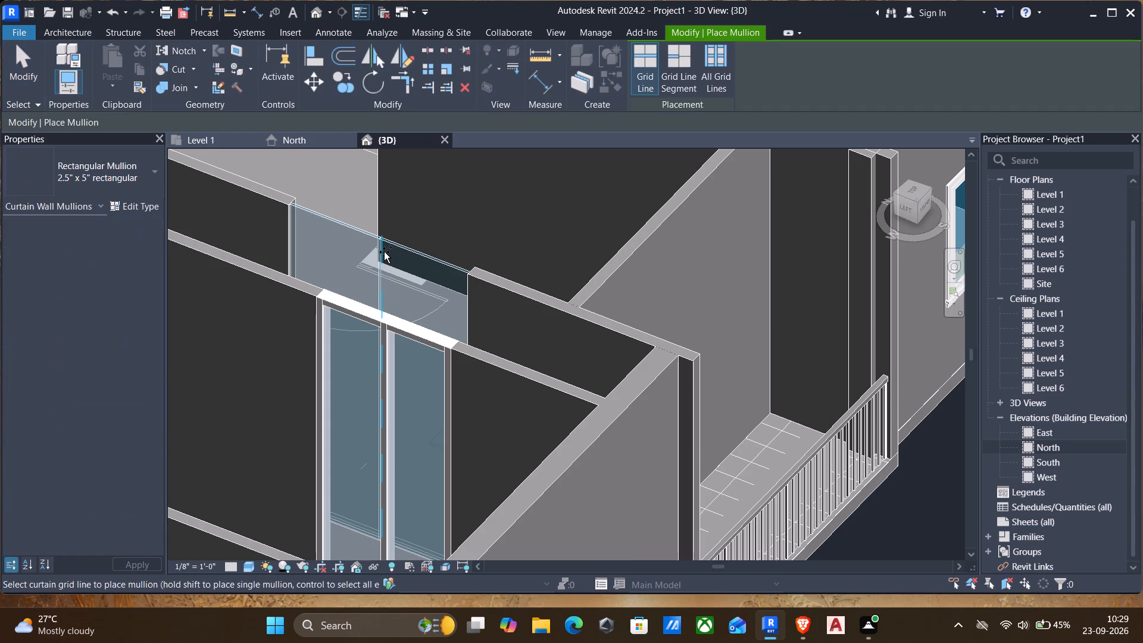
{"action": "left_click", "coordinate": [723, 62]}
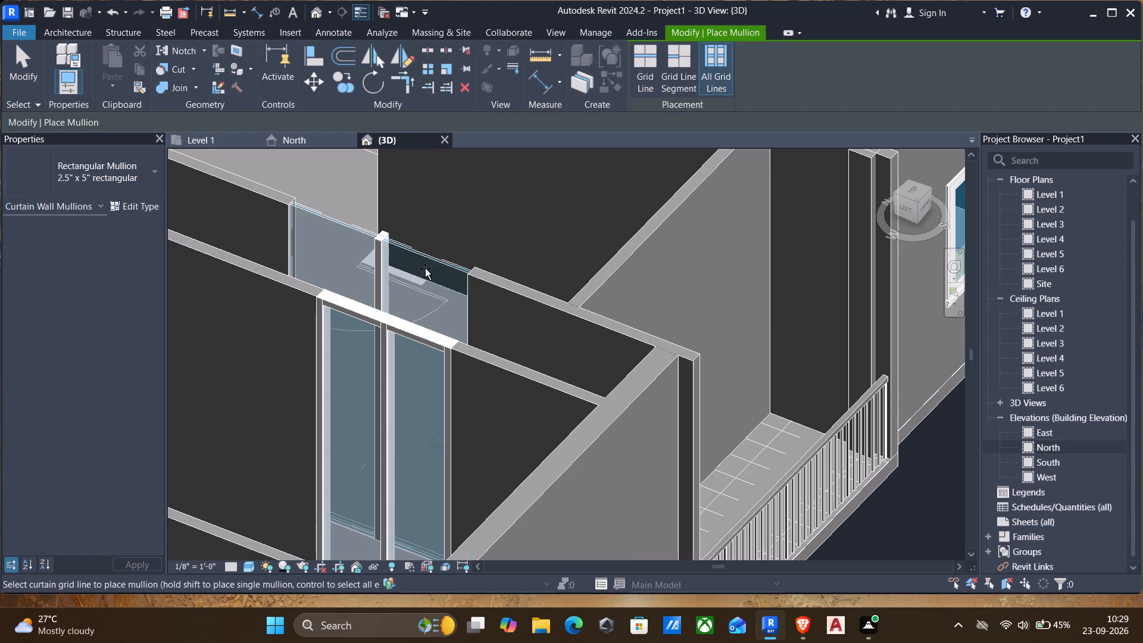
{"action": "left_click", "coordinate": [420, 252]}
{"action": "key", "text": "Escape"}
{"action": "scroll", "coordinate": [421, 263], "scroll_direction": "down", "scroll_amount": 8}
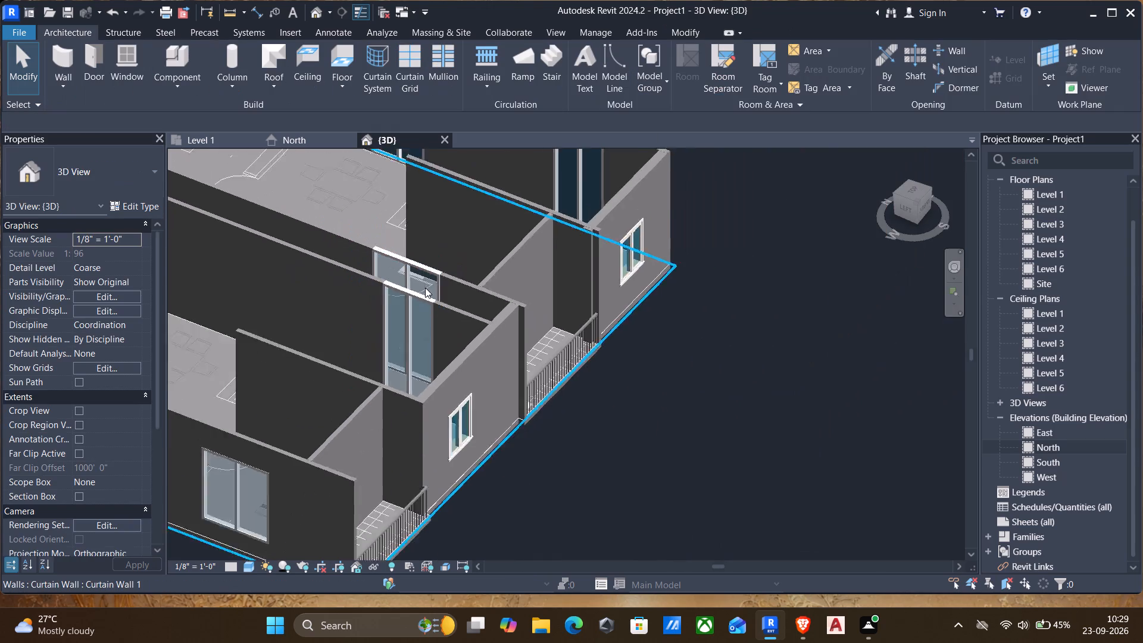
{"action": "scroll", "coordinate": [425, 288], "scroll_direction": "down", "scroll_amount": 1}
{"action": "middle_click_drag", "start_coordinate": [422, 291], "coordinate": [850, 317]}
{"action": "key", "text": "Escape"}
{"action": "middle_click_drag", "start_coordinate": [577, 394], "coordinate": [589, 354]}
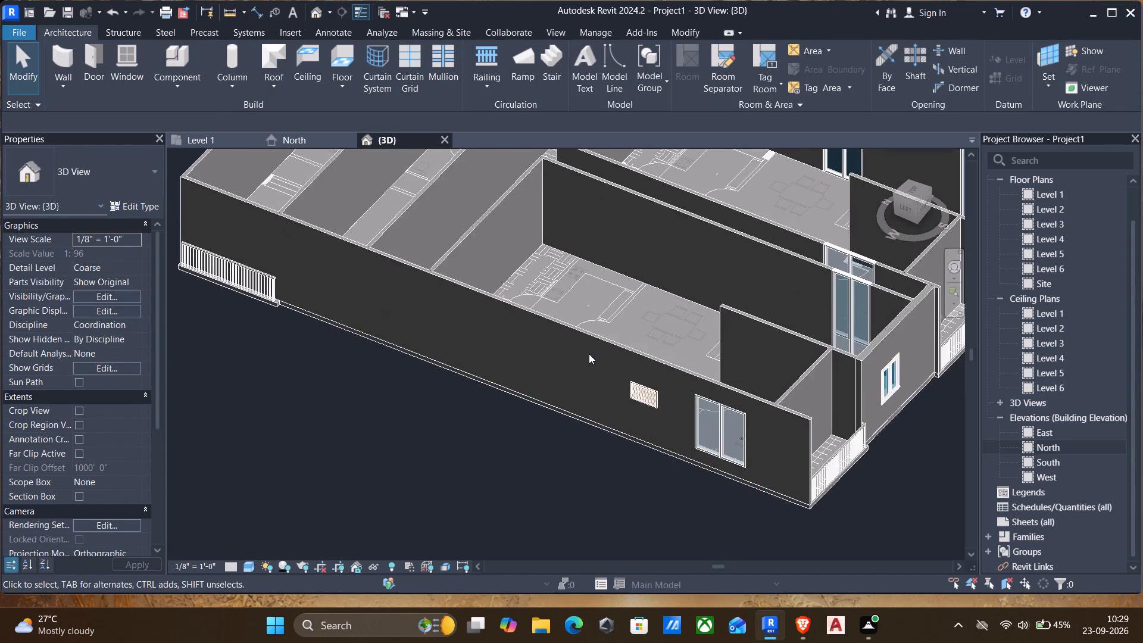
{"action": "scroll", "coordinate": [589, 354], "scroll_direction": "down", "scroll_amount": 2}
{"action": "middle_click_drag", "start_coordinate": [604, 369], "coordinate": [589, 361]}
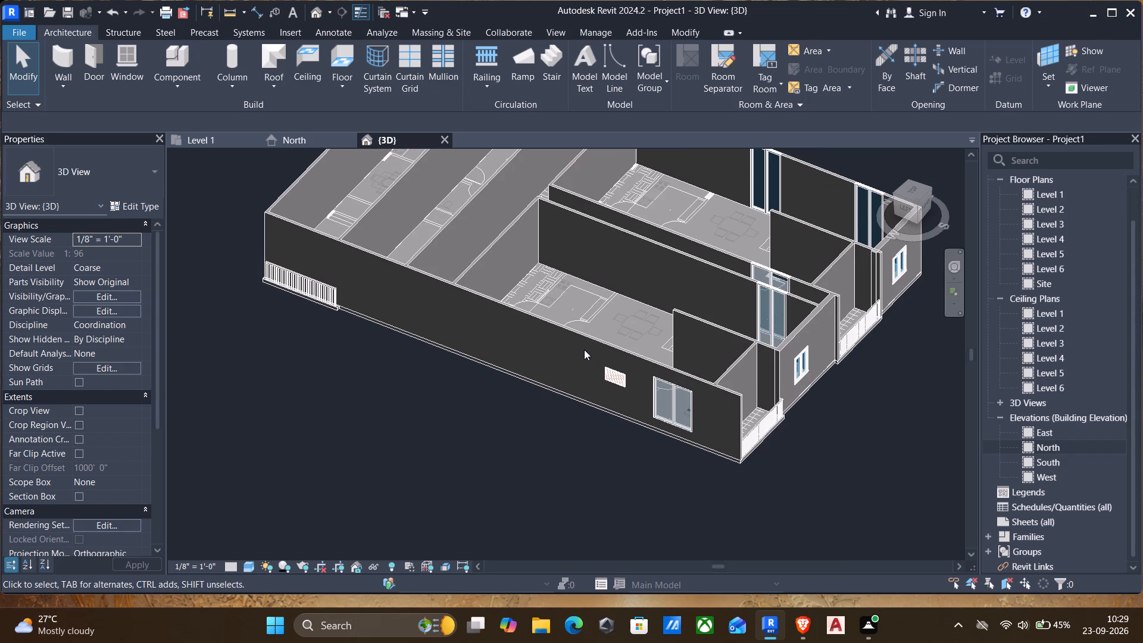
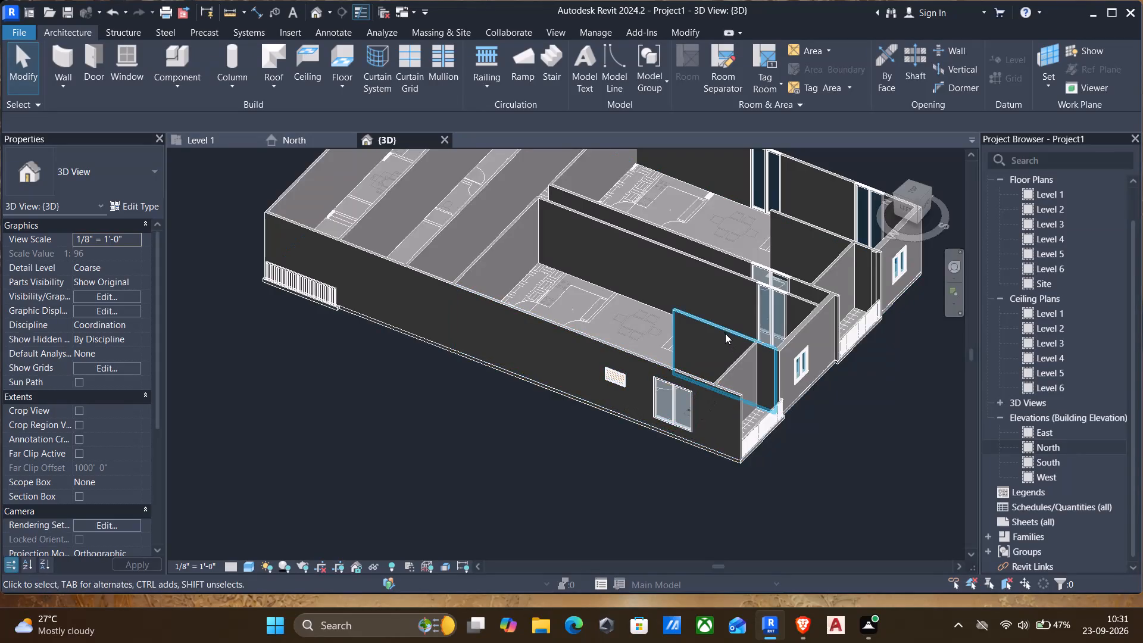
On the Level 1 plan, draw a Curtain Wall 1 about 4'-6" long over the outer-wall window in the living room nearest the toilet.
{"action": "scroll", "coordinate": [722, 329], "scroll_direction": "up", "scroll_amount": 2}
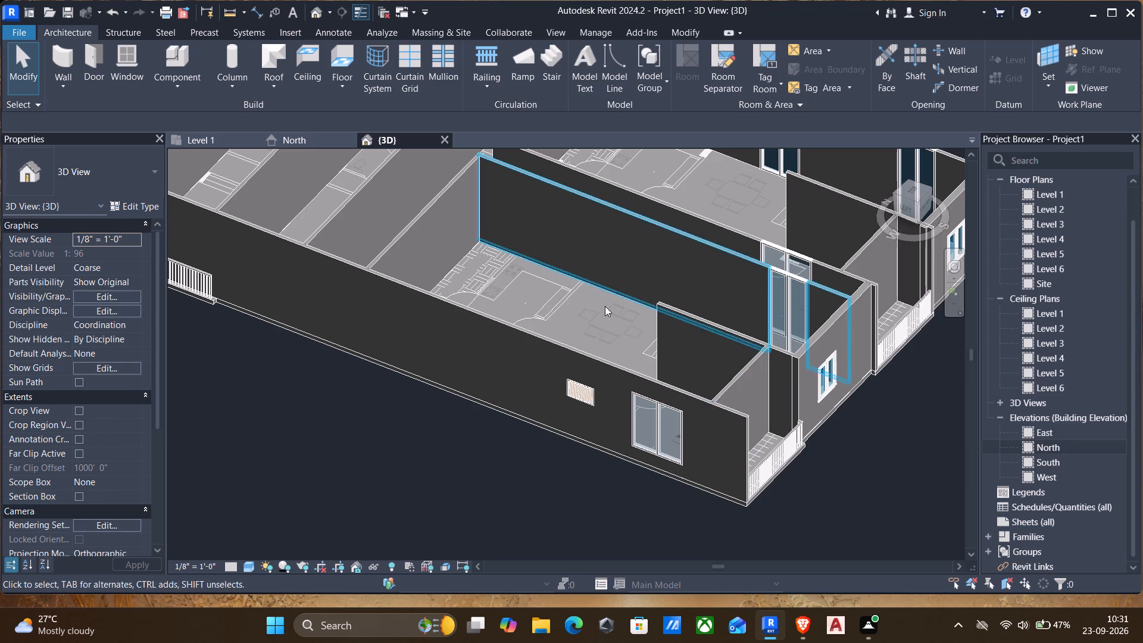
{"action": "scroll", "coordinate": [592, 342], "scroll_direction": "down", "scroll_amount": 3}
{"action": "middle_click_drag", "start_coordinate": [535, 405], "coordinate": [508, 416], "text": "shift"}
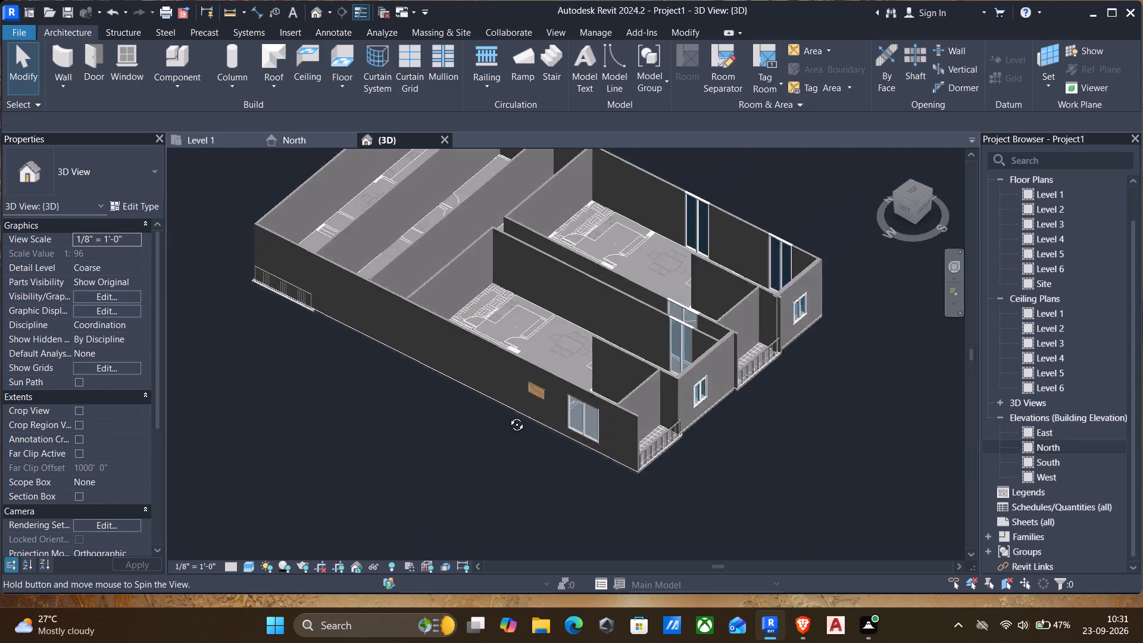
{"action": "middle_click_drag", "start_coordinate": [508, 416], "coordinate": [466, 420], "text": "shift"}
{"action": "middle_click_drag", "start_coordinate": [541, 394], "coordinate": [754, 351]}
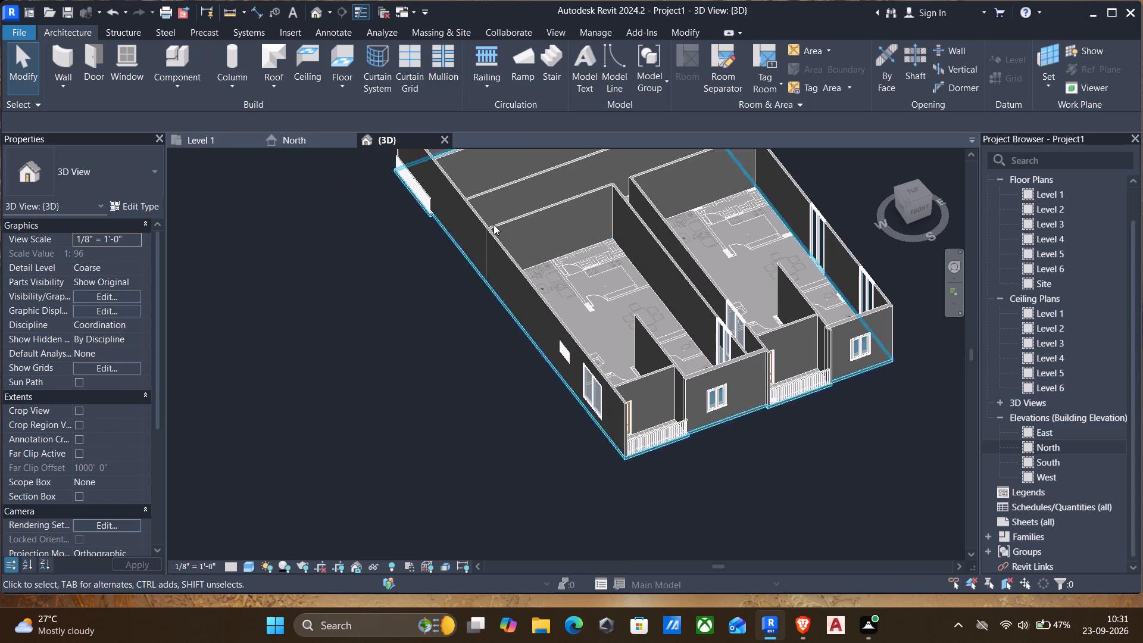
{"action": "left_click", "coordinate": [208, 139]}
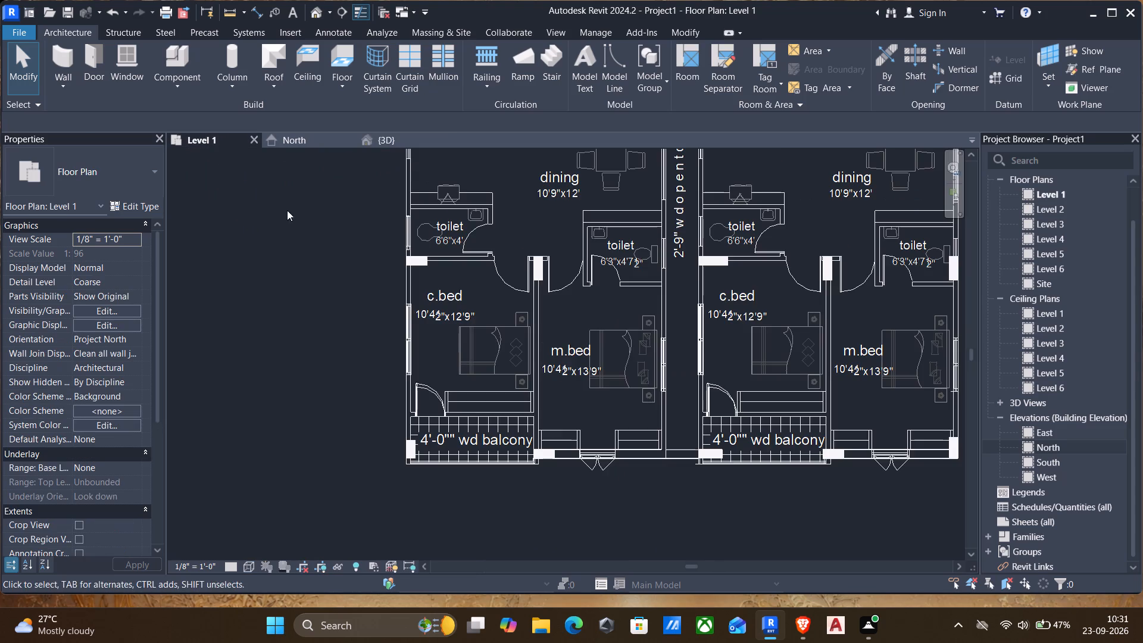
{"action": "key", "text": "w"}
{"action": "key", "text": "a"}
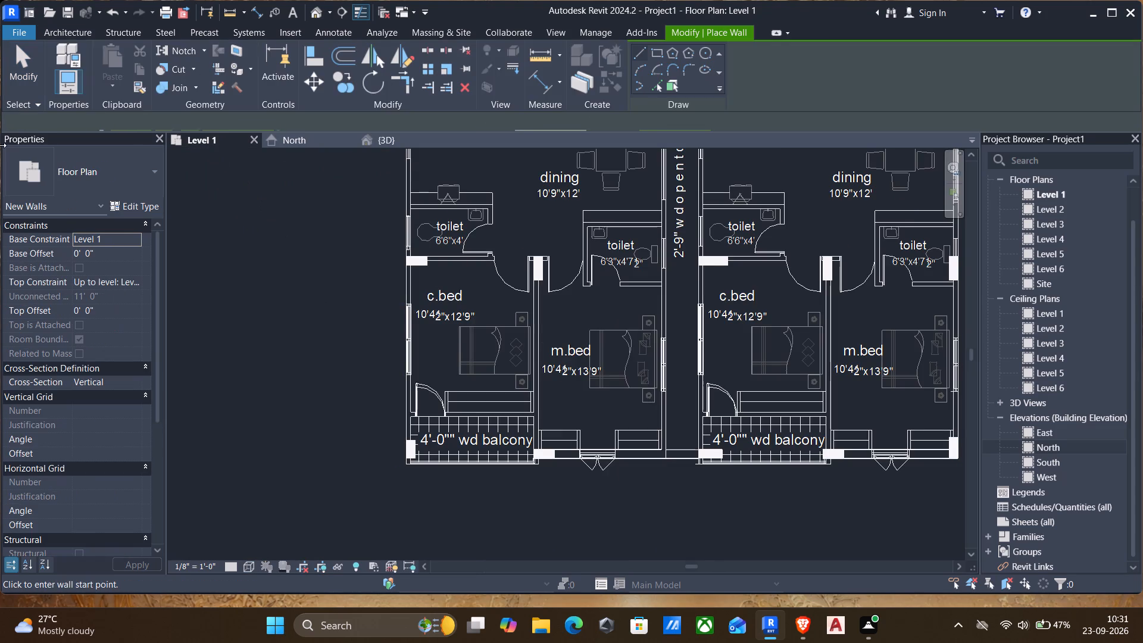
{"action": "middle_click_drag", "start_coordinate": [360, 209], "coordinate": [375, 361]}
{"action": "scroll", "coordinate": [375, 361], "scroll_direction": "up", "scroll_amount": 1}
{"action": "scroll", "coordinate": [419, 258], "scroll_direction": "up", "scroll_amount": 3}
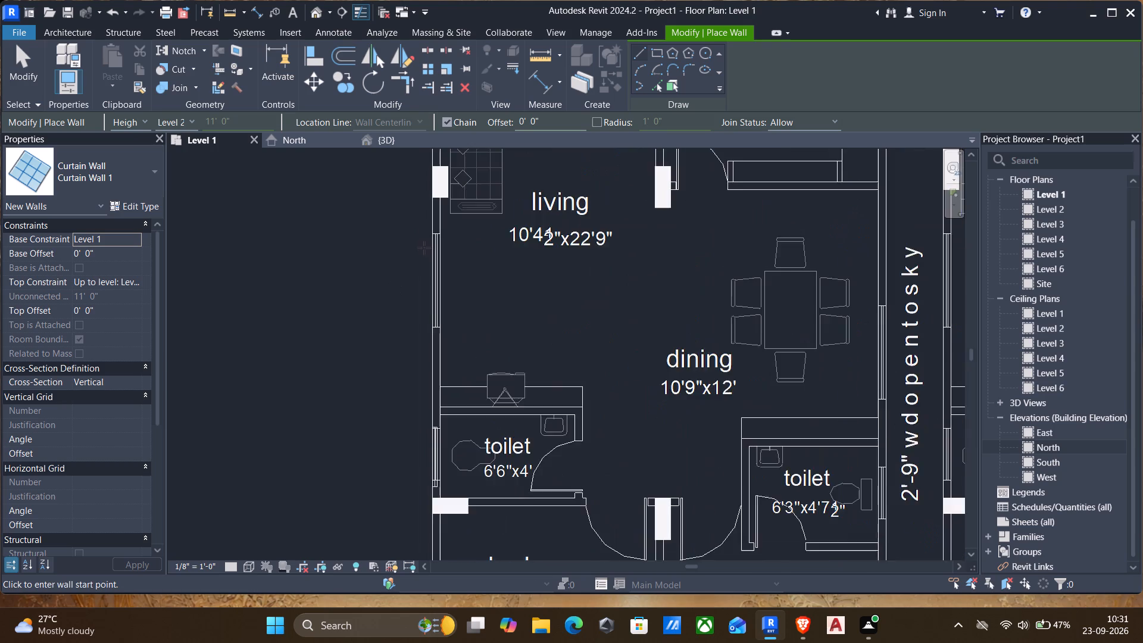
{"action": "scroll", "coordinate": [424, 243], "scroll_direction": "up", "scroll_amount": 6}
{"action": "left_click", "coordinate": [432, 222]}
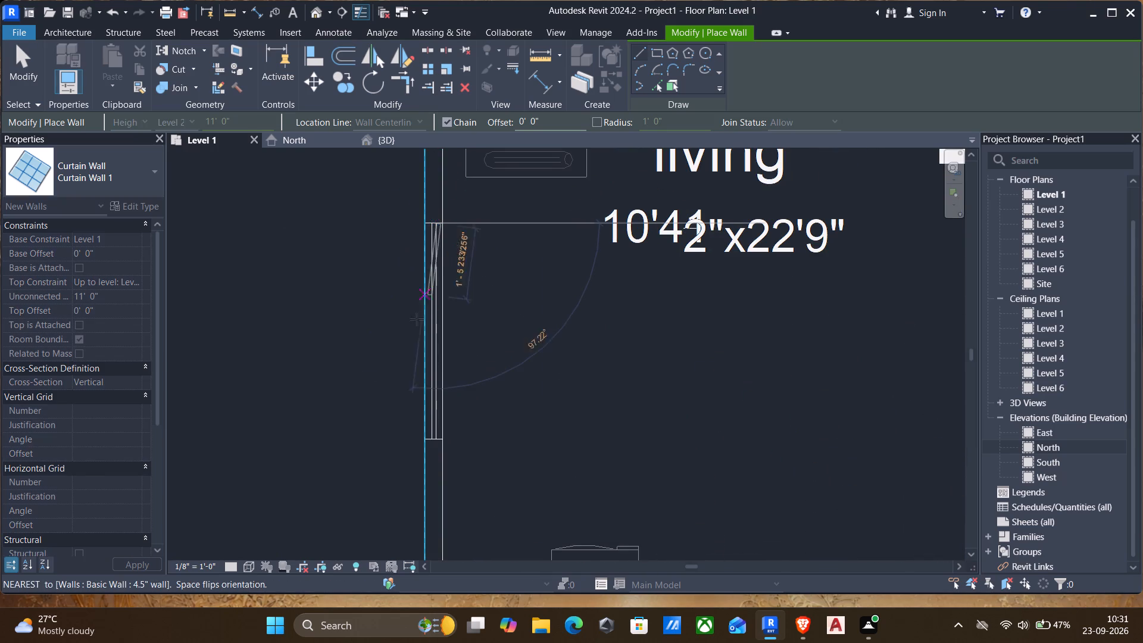
{"action": "left_click", "coordinate": [432, 440]}
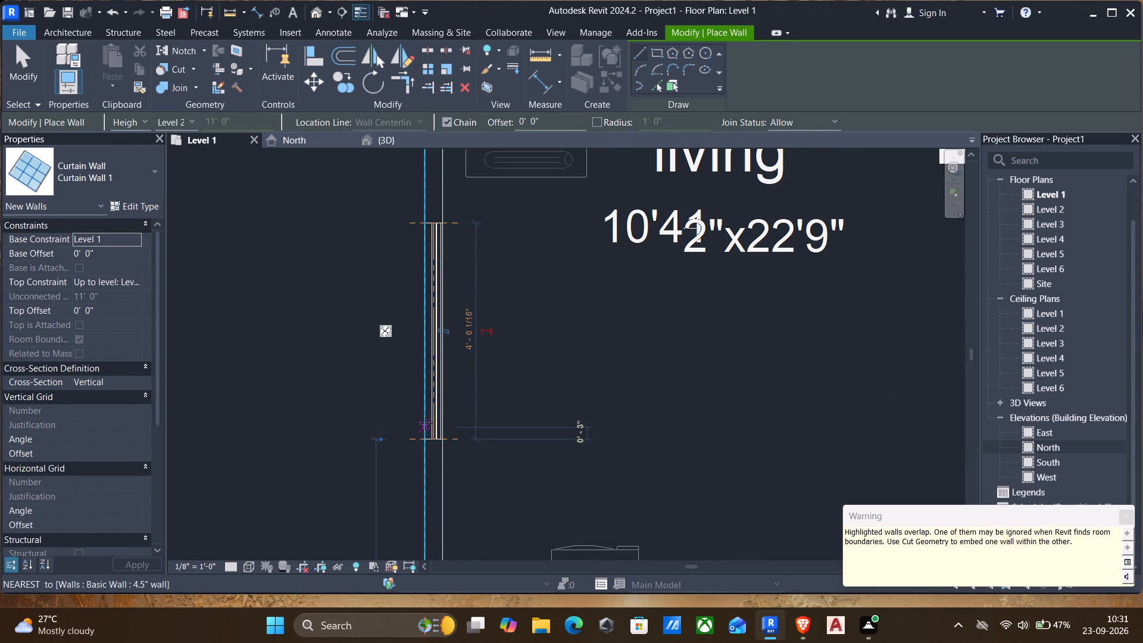
{"action": "key", "text": "Escape"}
Draw another Curtain Wall 1 about 4'-6" long over the living room's outer-wall window beside the door marked 2.
{"action": "scroll", "coordinate": [345, 331], "scroll_direction": "down", "scroll_amount": 3}
{"action": "middle_click_drag", "start_coordinate": [328, 263], "coordinate": [331, 452]}
{"action": "scroll", "coordinate": [390, 303], "scroll_direction": "down", "scroll_amount": 1}
{"action": "middle_click_drag", "start_coordinate": [386, 269], "coordinate": [415, 500]}
{"action": "scroll", "coordinate": [456, 355], "scroll_direction": "up", "scroll_amount": 4}
{"action": "key", "text": "Escape"}
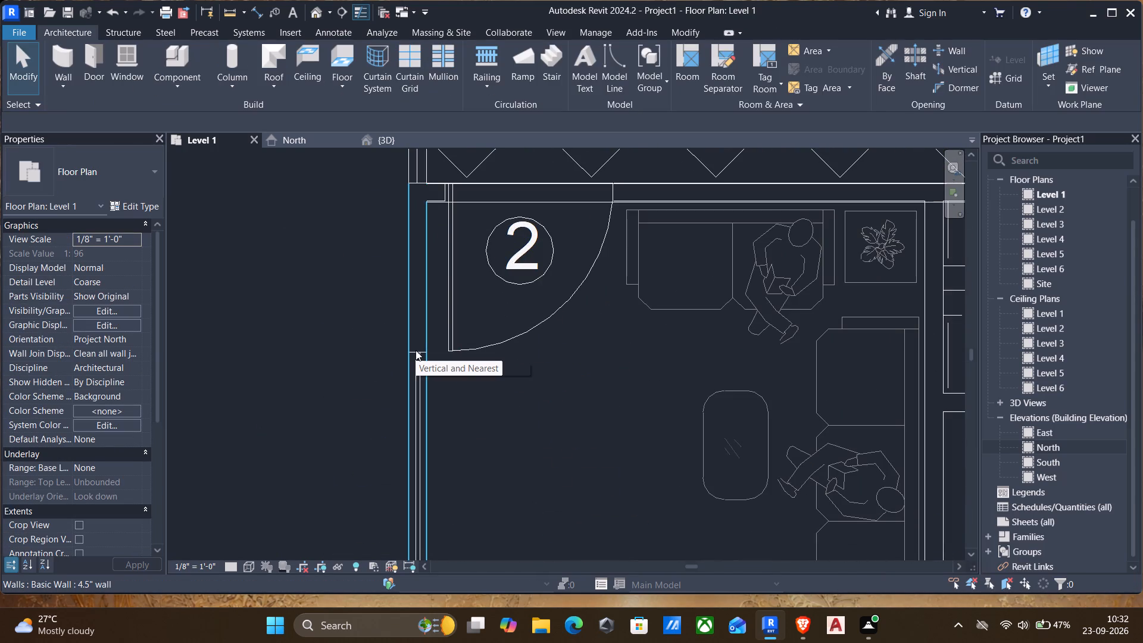
{"action": "type", "text": "wa"}
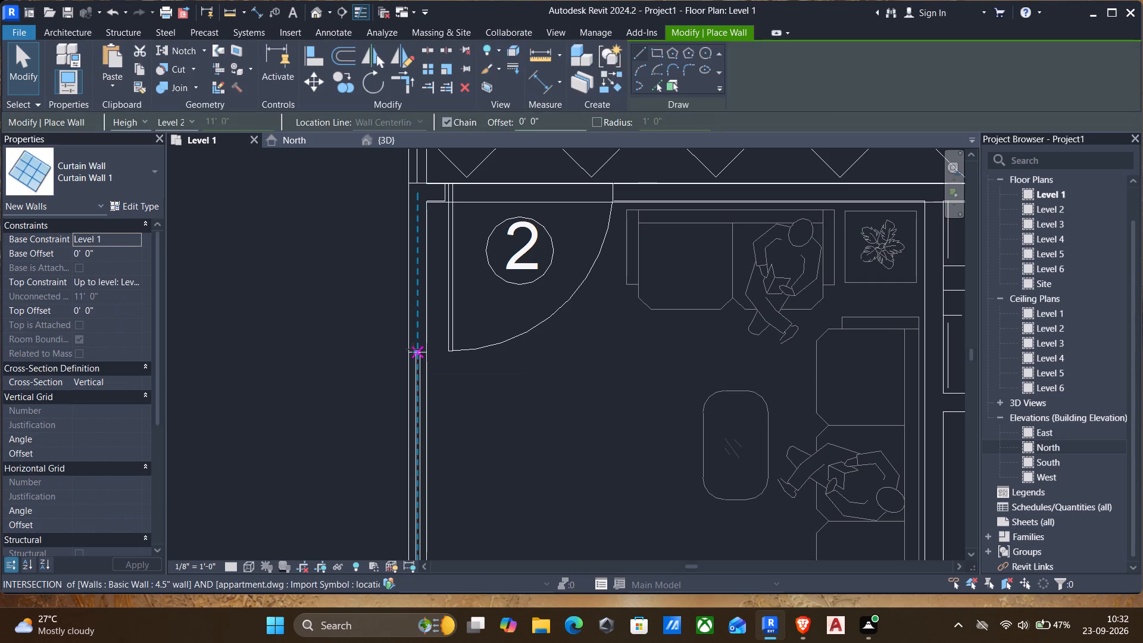
{"action": "left_click", "coordinate": [420, 350]}
{"action": "scroll", "coordinate": [425, 401], "scroll_direction": "down", "scroll_amount": 1}
{"action": "middle_click_drag", "start_coordinate": [404, 410], "coordinate": [399, 397]}
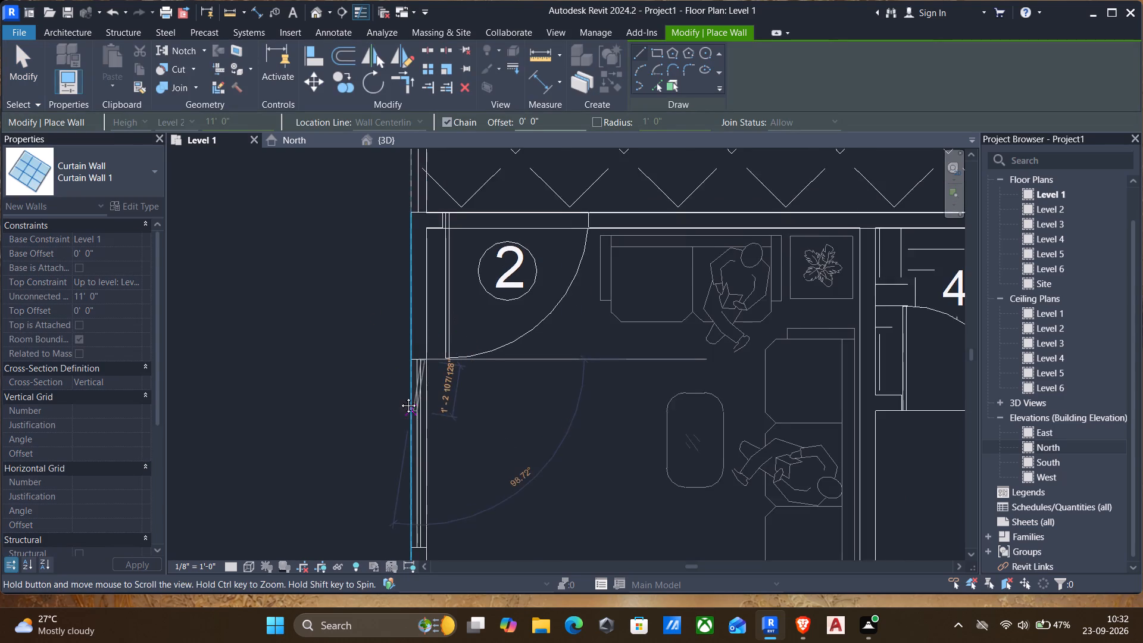
{"action": "middle_click_drag", "start_coordinate": [399, 397], "coordinate": [393, 305]}
{"action": "scroll", "coordinate": [416, 466], "scroll_direction": "up", "scroll_amount": 3}
{"action": "left_click", "coordinate": [404, 432]}
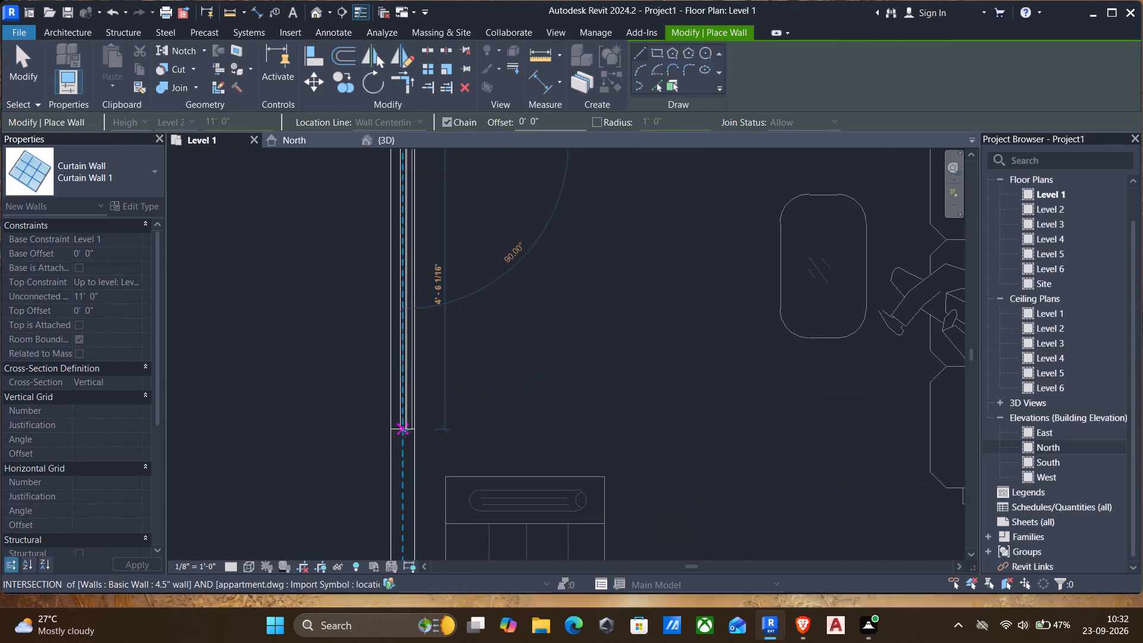
{"action": "key", "text": "Escape"}
{"action": "scroll", "coordinate": [319, 359], "scroll_direction": "down", "scroll_amount": 3}
{"action": "middle_click_drag", "start_coordinate": [416, 320], "coordinate": [502, 432]}
{"action": "scroll", "coordinate": [508, 374], "scroll_direction": "down", "scroll_amount": 2}
{"action": "middle_click_drag", "start_coordinate": [482, 344], "coordinate": [501, 394]}
{"action": "key", "text": "Escape"}
Cut the 4.5" outer wall with the curtain wall beside the door marked 2, embedding it.
{"action": "middle_click_drag", "start_coordinate": [449, 416], "coordinate": [486, 335]}
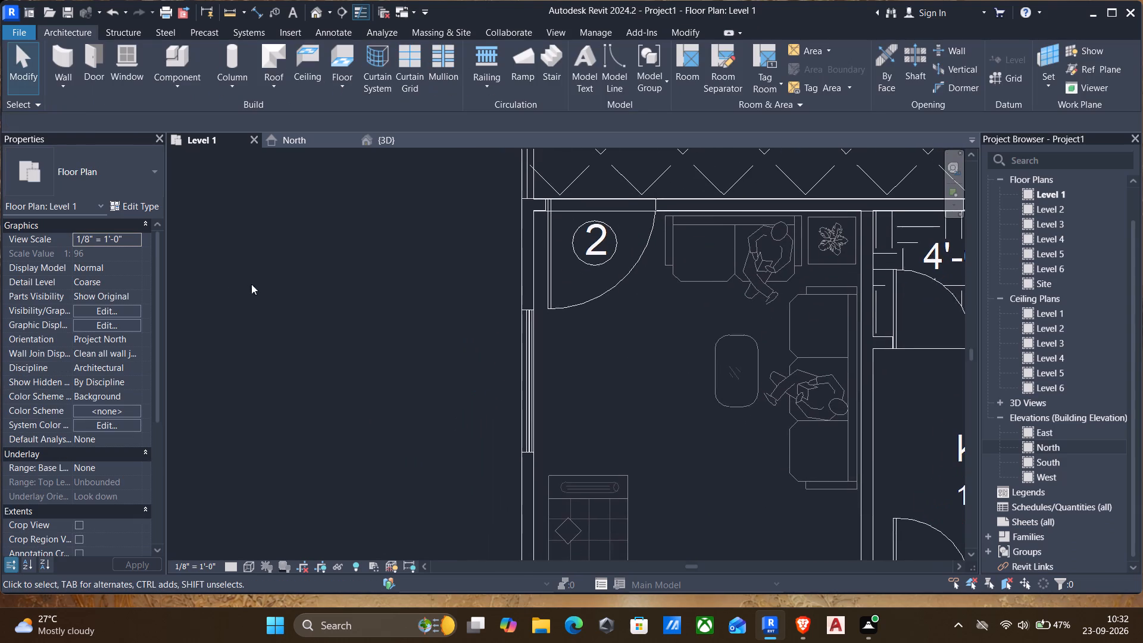
{"action": "type", "text": "li"}
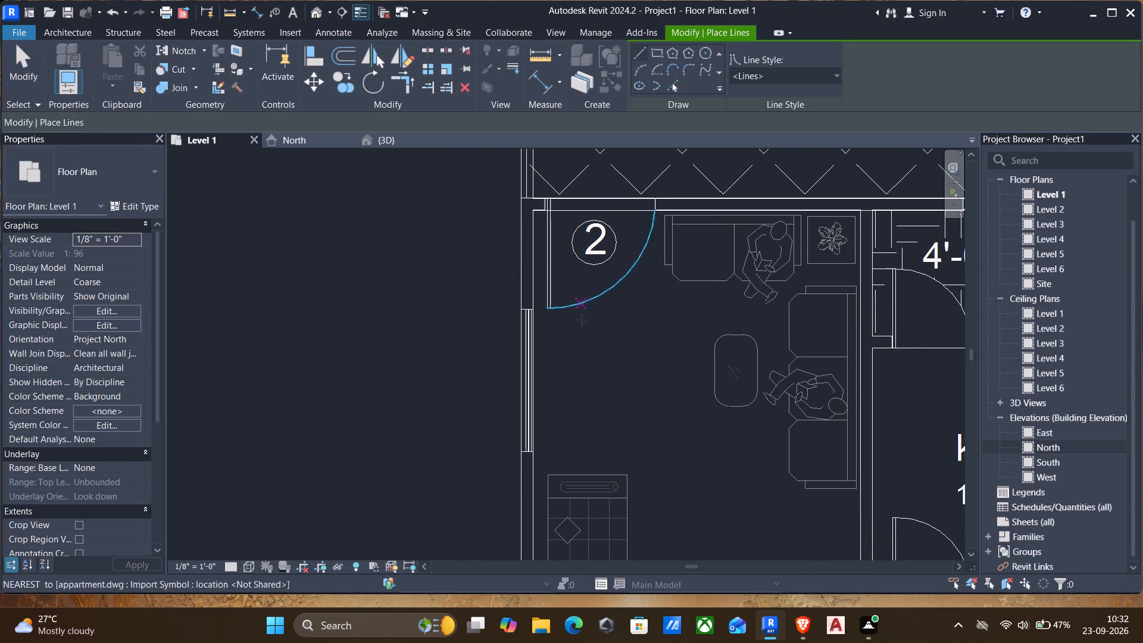
{"action": "left_click", "coordinate": [168, 68]}
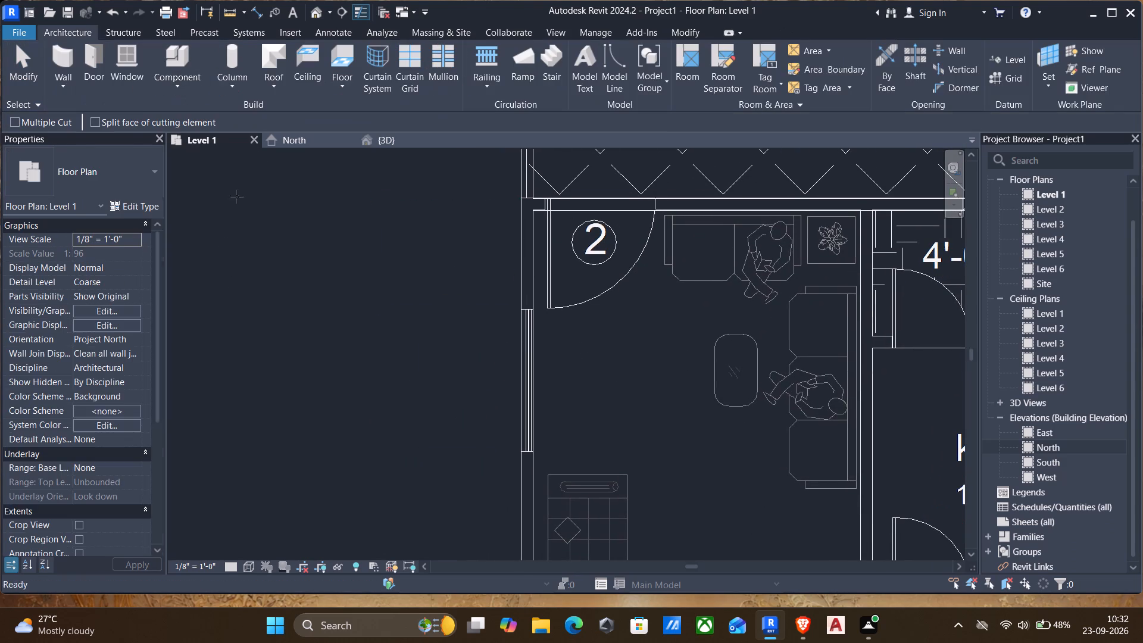
{"action": "scroll", "coordinate": [554, 382], "scroll_direction": "up", "scroll_amount": 7}
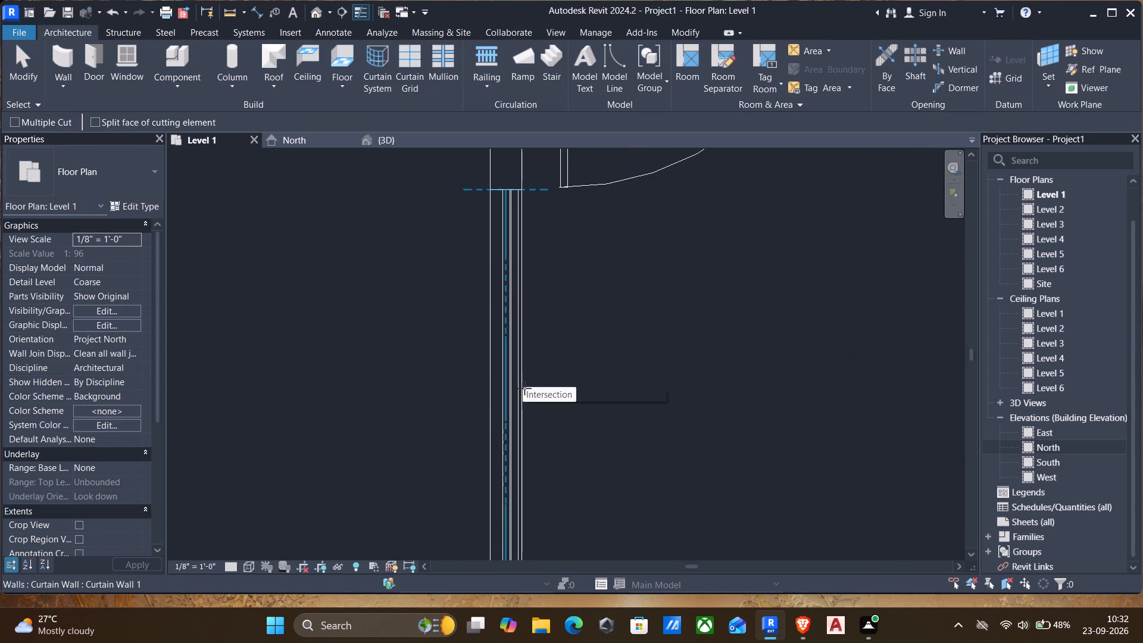
{"action": "scroll", "coordinate": [521, 441], "scroll_direction": "down", "scroll_amount": 3}
{"action": "middle_click_drag", "start_coordinate": [521, 481], "coordinate": [535, 354]}
{"action": "left_click", "coordinate": [532, 485]}
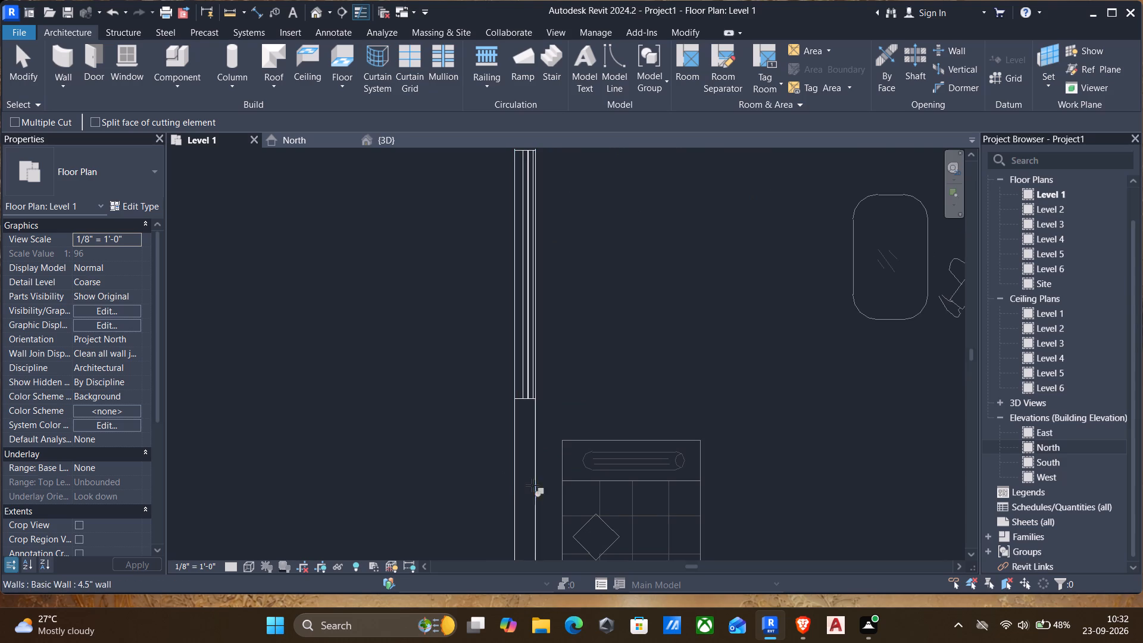
{"action": "left_click", "coordinate": [526, 382]}
{"action": "scroll", "coordinate": [519, 405], "scroll_direction": "down", "scroll_amount": 2}
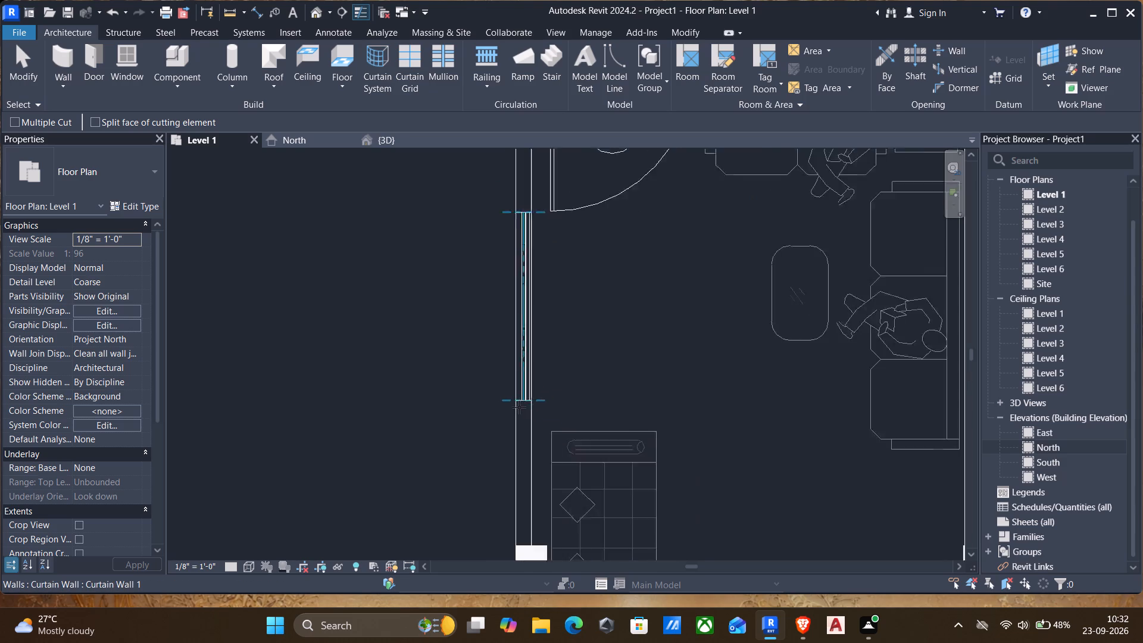
{"action": "scroll", "coordinate": [519, 407], "scroll_direction": "down", "scroll_amount": 1}
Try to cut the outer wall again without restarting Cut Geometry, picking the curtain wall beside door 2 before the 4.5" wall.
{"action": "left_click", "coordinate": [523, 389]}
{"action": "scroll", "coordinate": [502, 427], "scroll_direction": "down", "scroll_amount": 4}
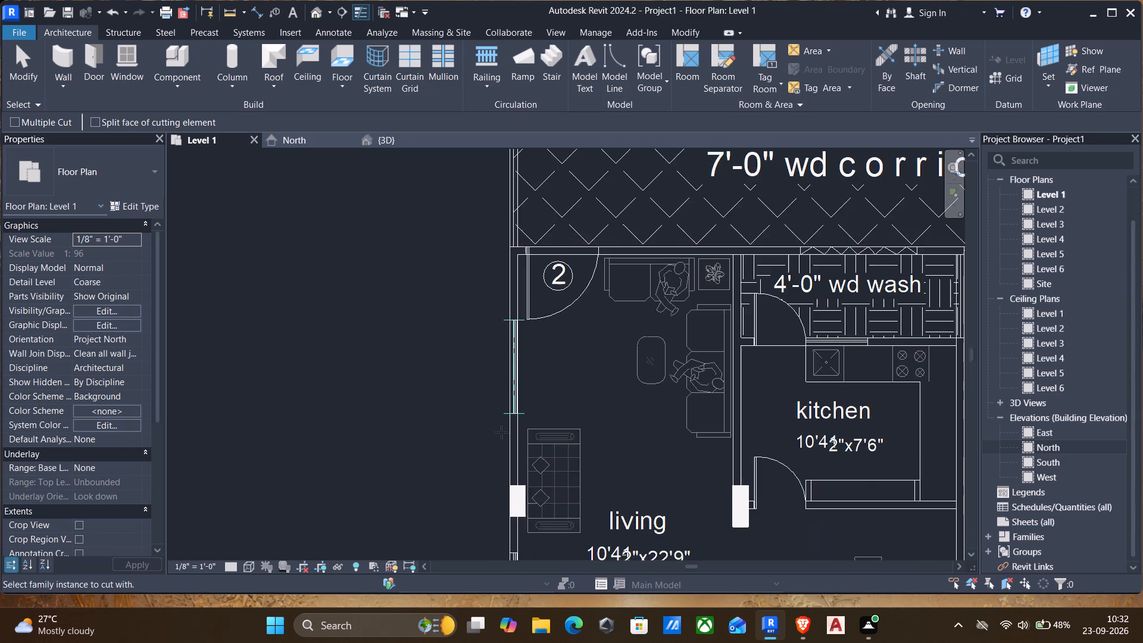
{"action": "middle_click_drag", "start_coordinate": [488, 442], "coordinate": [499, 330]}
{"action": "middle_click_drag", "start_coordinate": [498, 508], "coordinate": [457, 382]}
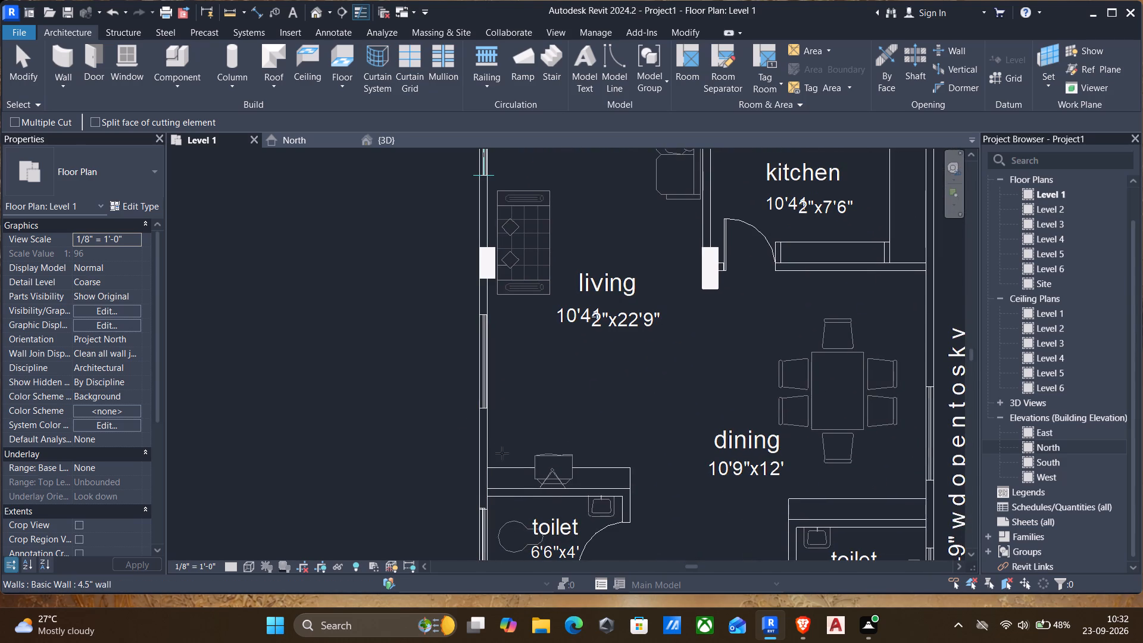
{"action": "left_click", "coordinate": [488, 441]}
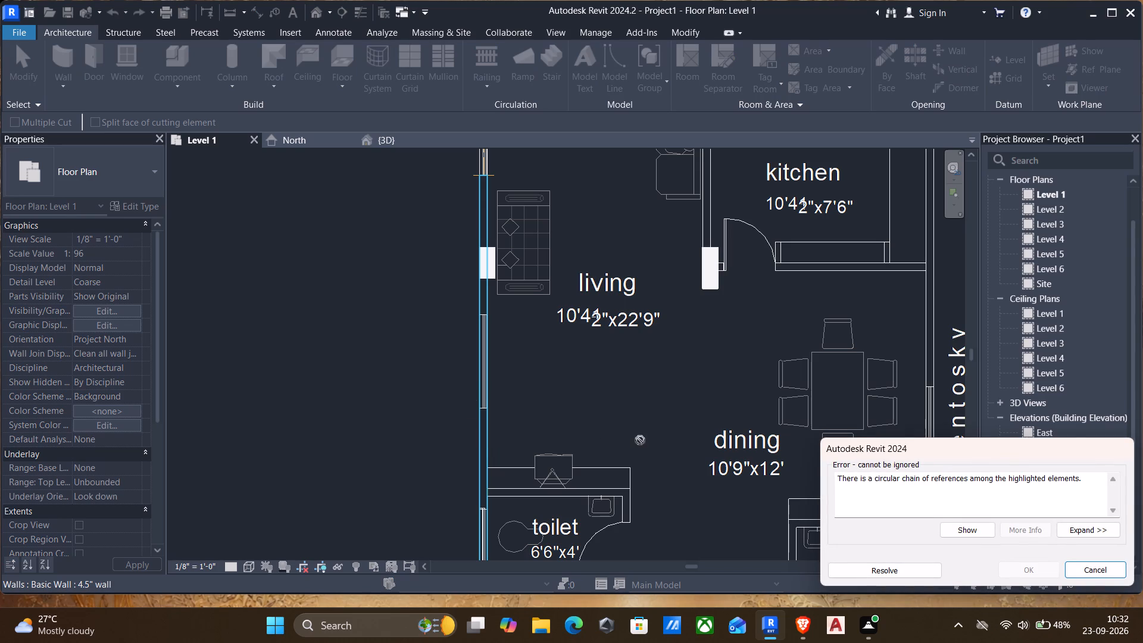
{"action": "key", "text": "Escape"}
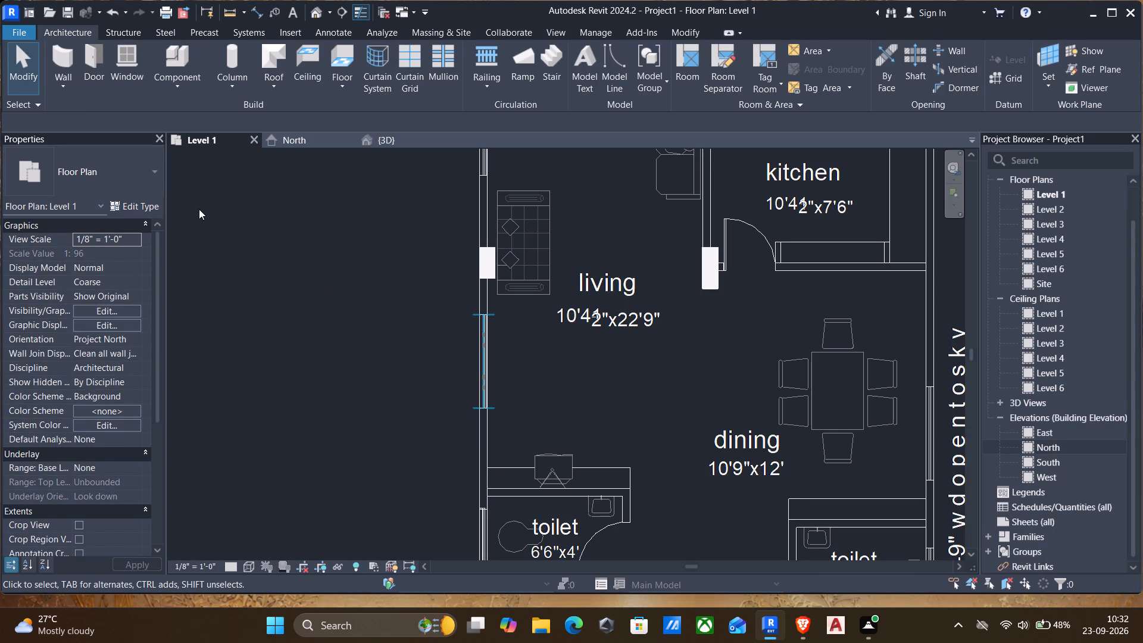
Cut the 4.5" outer wall with the living room curtain wall nearest the toilet, embedding it.
{"action": "key", "text": "l"}
{"action": "key", "text": "i"}
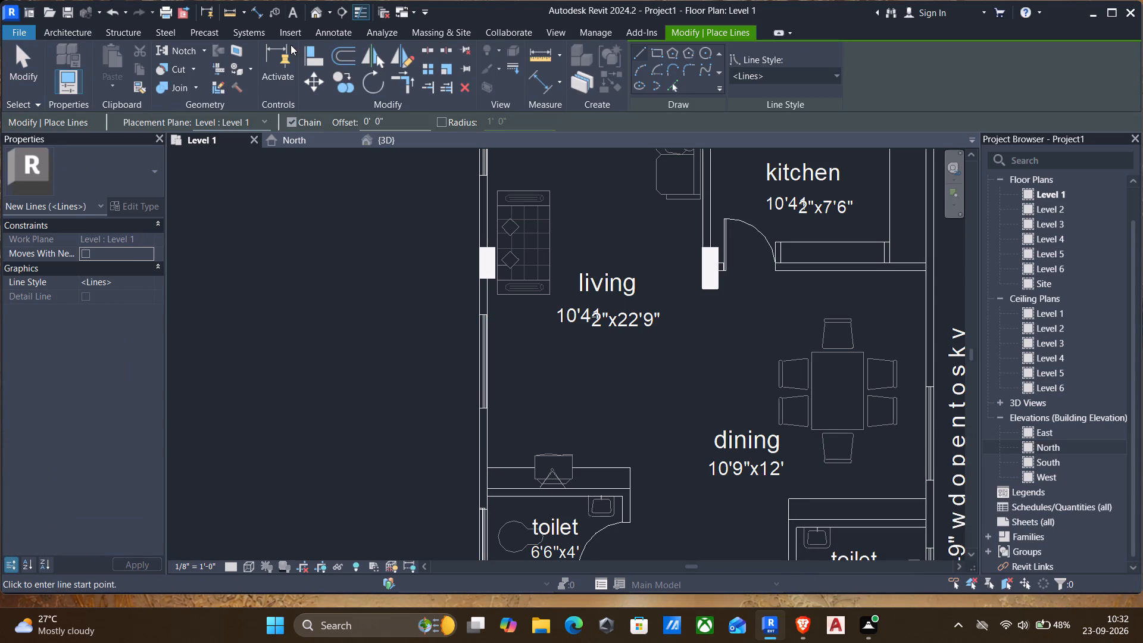
{"action": "left_click", "coordinate": [173, 71]}
{"action": "scroll", "coordinate": [493, 330], "scroll_direction": "up", "scroll_amount": 4}
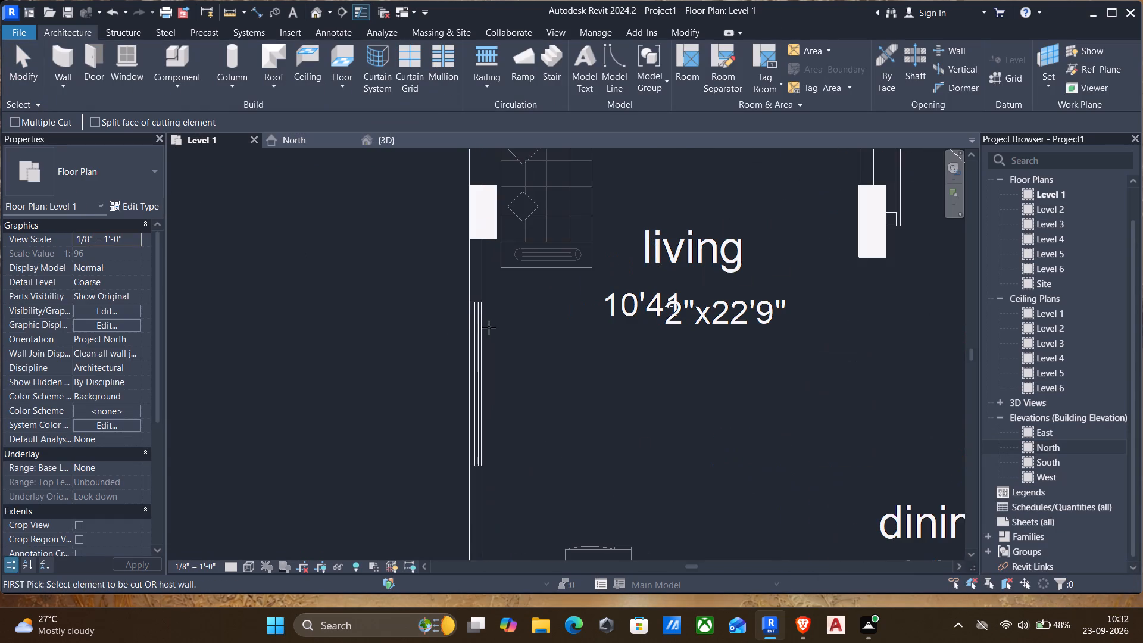
{"action": "left_click", "coordinate": [484, 274]}
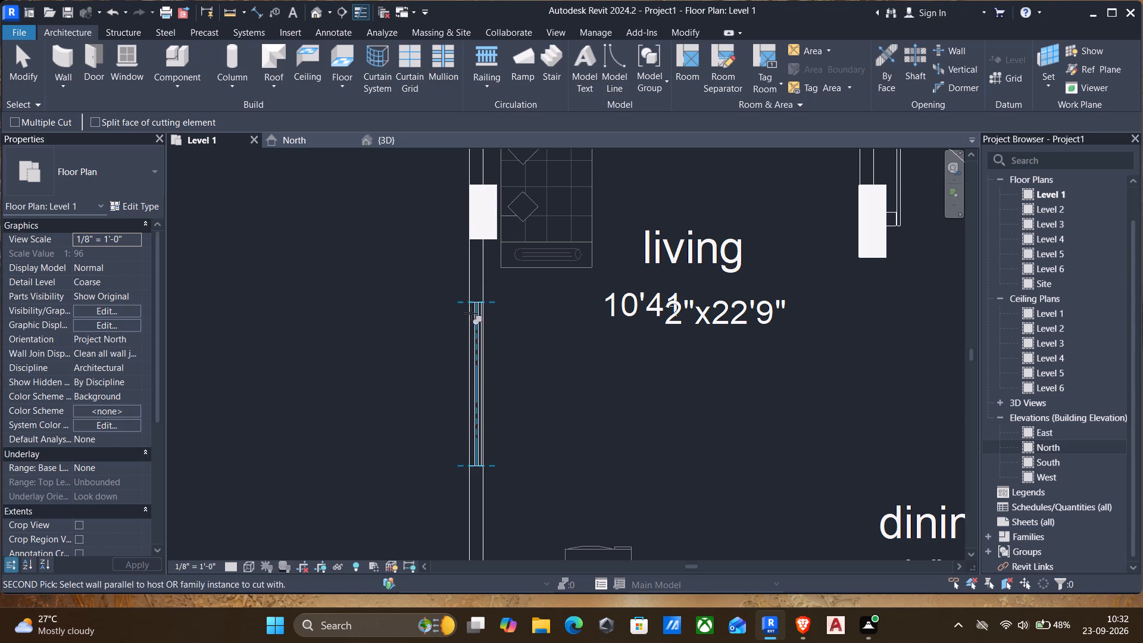
{"action": "left_click", "coordinate": [475, 320]}
{"action": "left_click", "coordinate": [475, 320]}
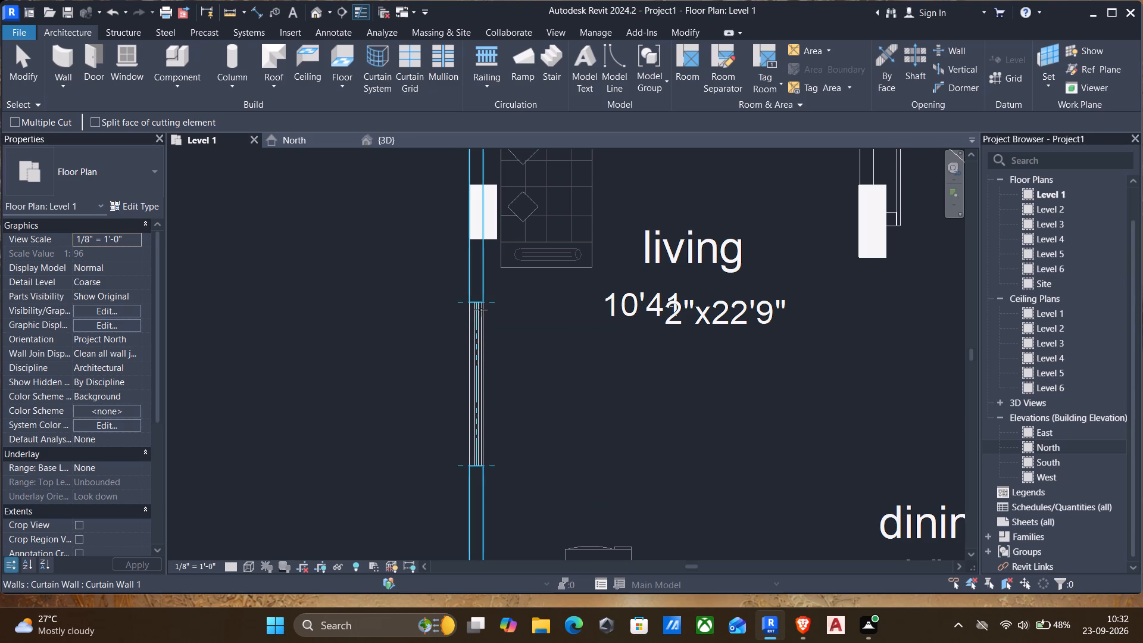
{"action": "left_click", "coordinate": [480, 308]}
{"action": "key", "text": "Escape"}
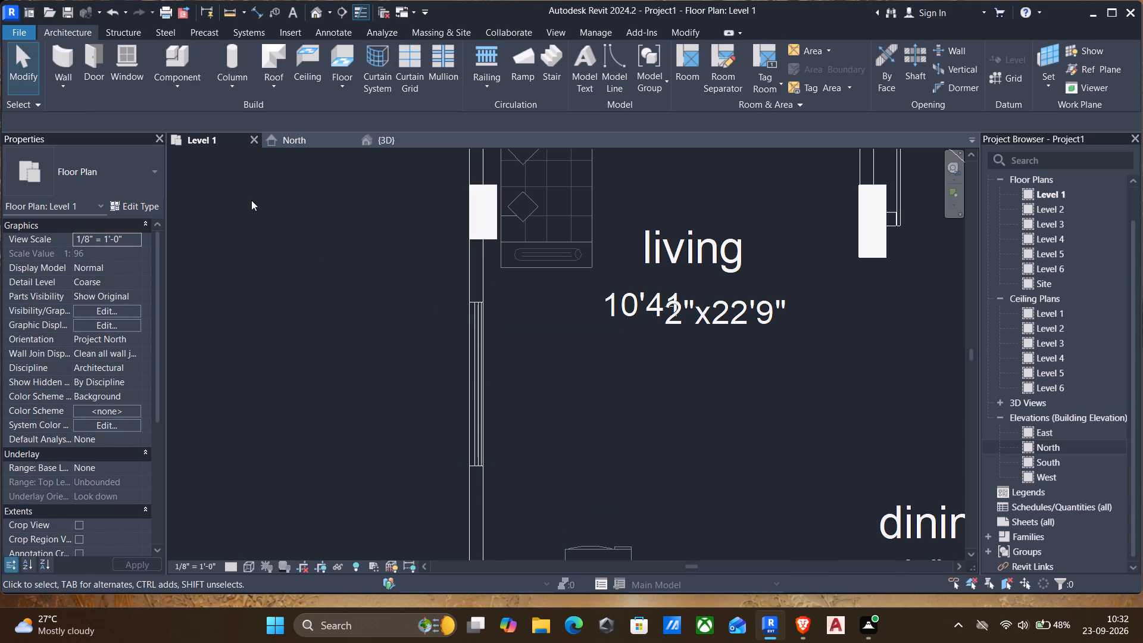
Examine the two new curtain walls in the living room's outer wall in the 3D view.
{"action": "left_click", "coordinate": [313, 9]}
{"action": "middle_click_drag", "start_coordinate": [395, 255], "coordinate": [419, 270]}
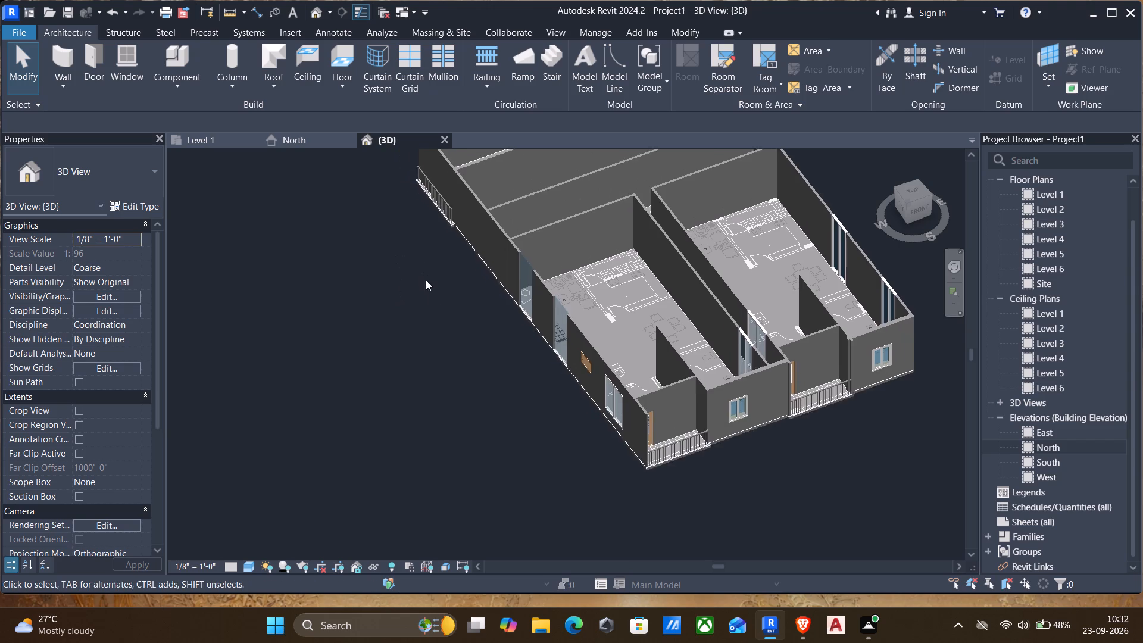
{"action": "scroll", "coordinate": [571, 324], "scroll_direction": "up", "scroll_amount": 4}
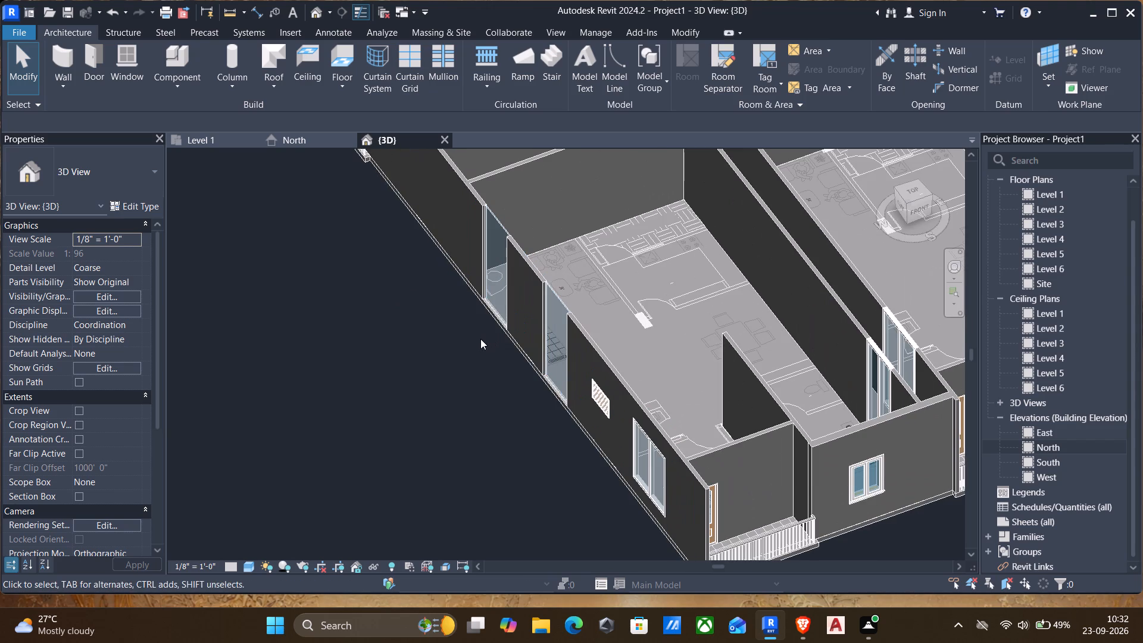
{"action": "key", "text": "Escape"}
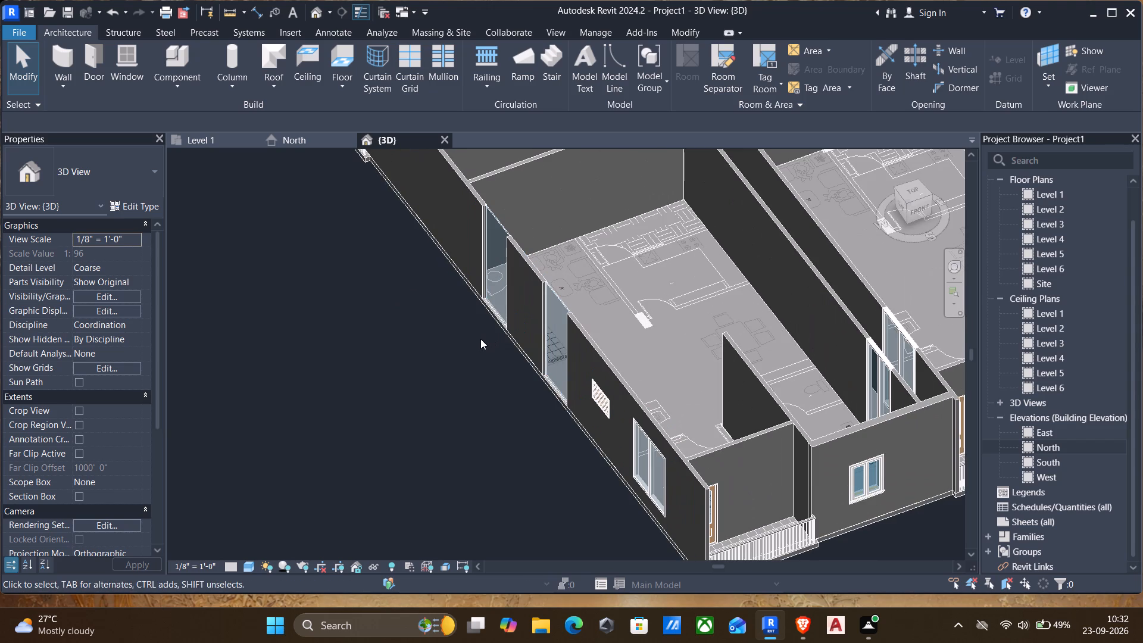
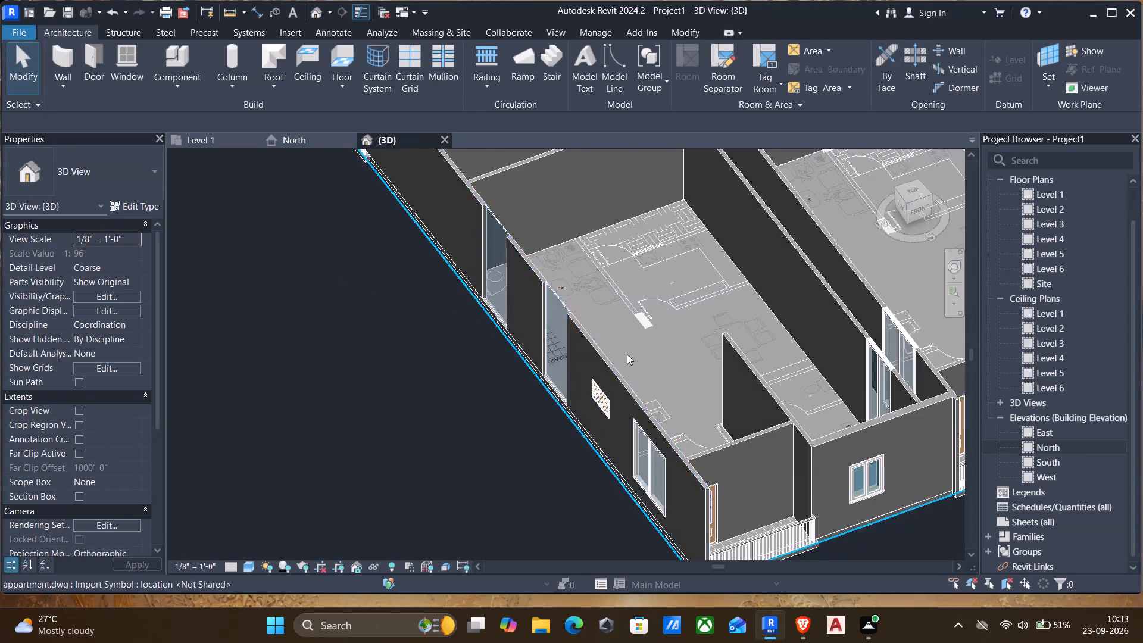
Examine the outer wall from the living room curtain walls to the far balcony railing in the 3D view.
{"action": "scroll", "coordinate": [629, 354], "scroll_direction": "down", "scroll_amount": 3}
{"action": "middle_click_drag", "start_coordinate": [734, 356], "coordinate": [583, 321]}
{"action": "middle_click_drag", "start_coordinate": [571, 319], "coordinate": [822, 527]}
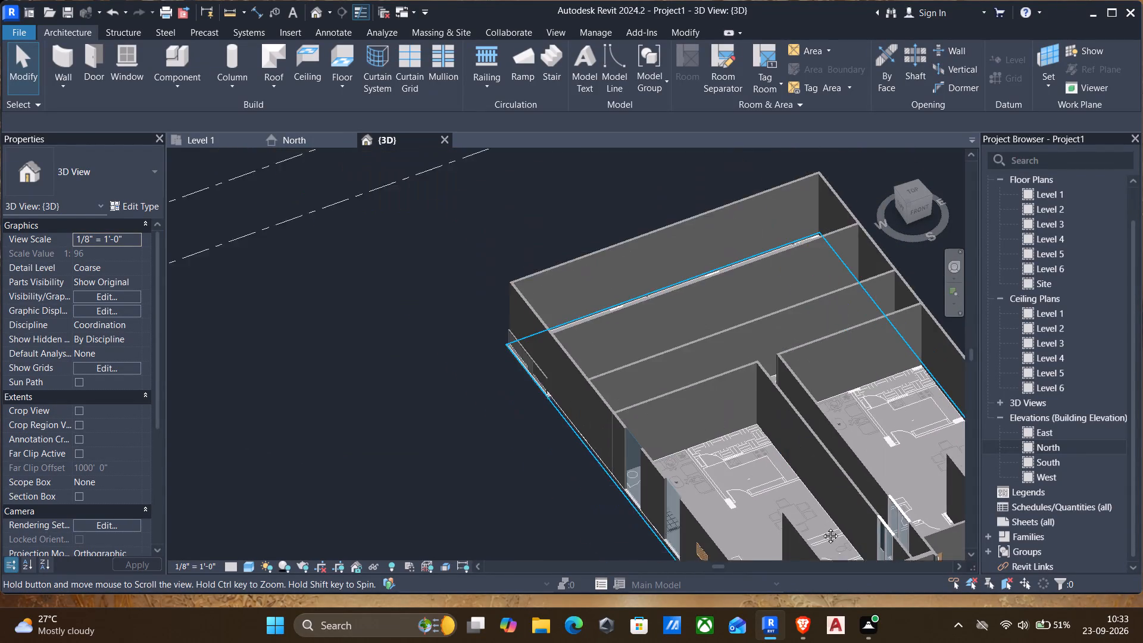
{"action": "middle_click_drag", "start_coordinate": [822, 527], "coordinate": [595, 422]}
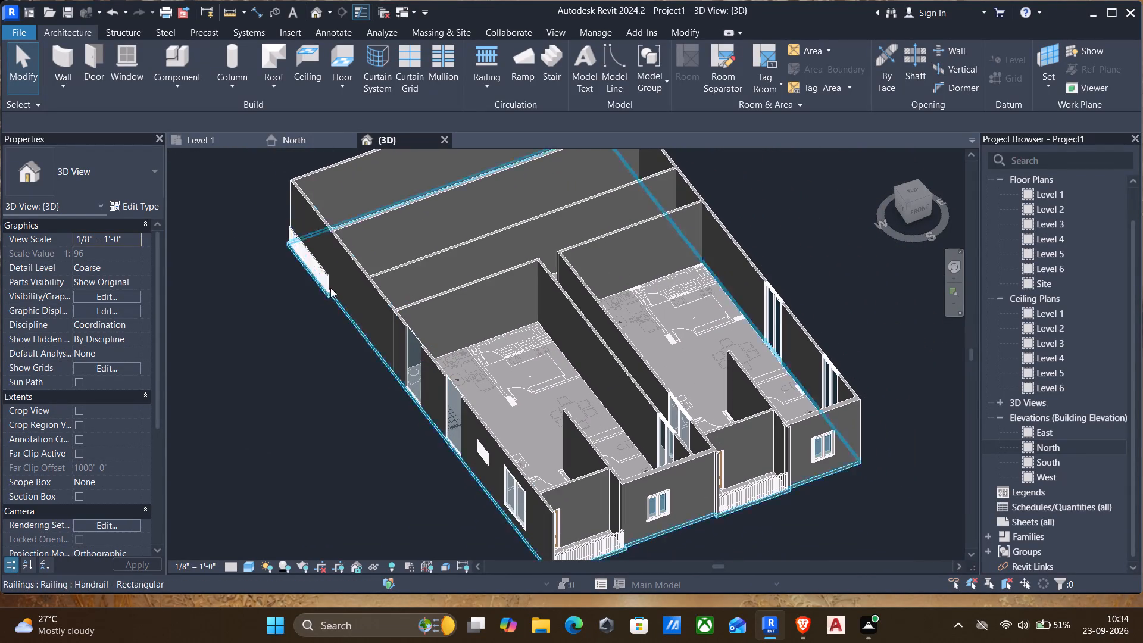
{"action": "scroll", "coordinate": [341, 280], "scroll_direction": "up", "scroll_amount": 10}
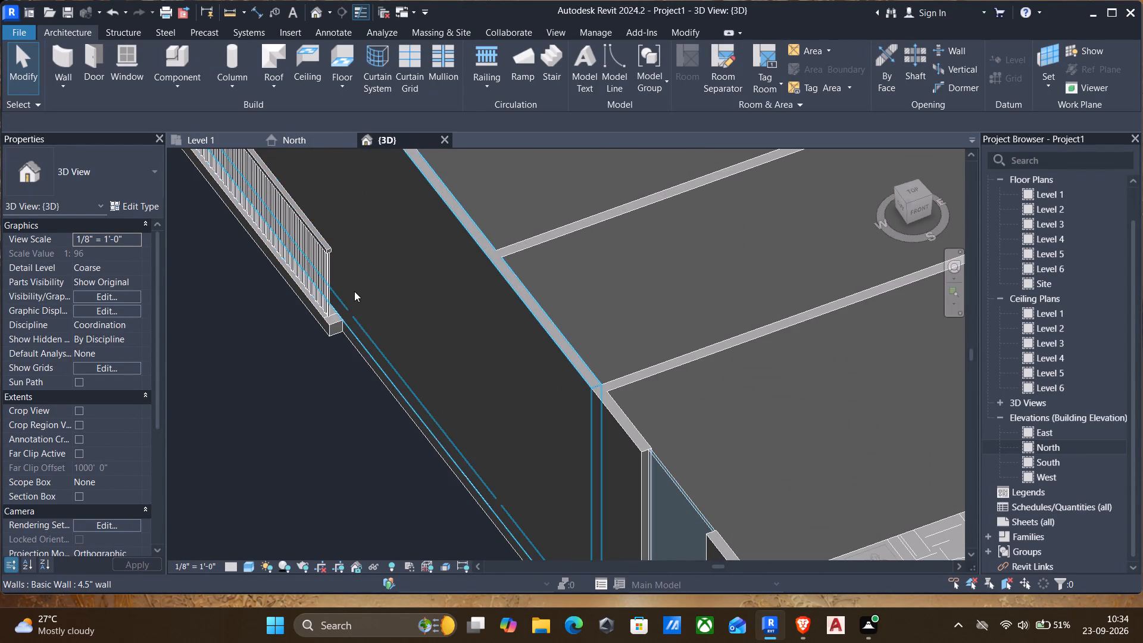
{"action": "scroll", "coordinate": [378, 305], "scroll_direction": "down", "scroll_amount": 4}
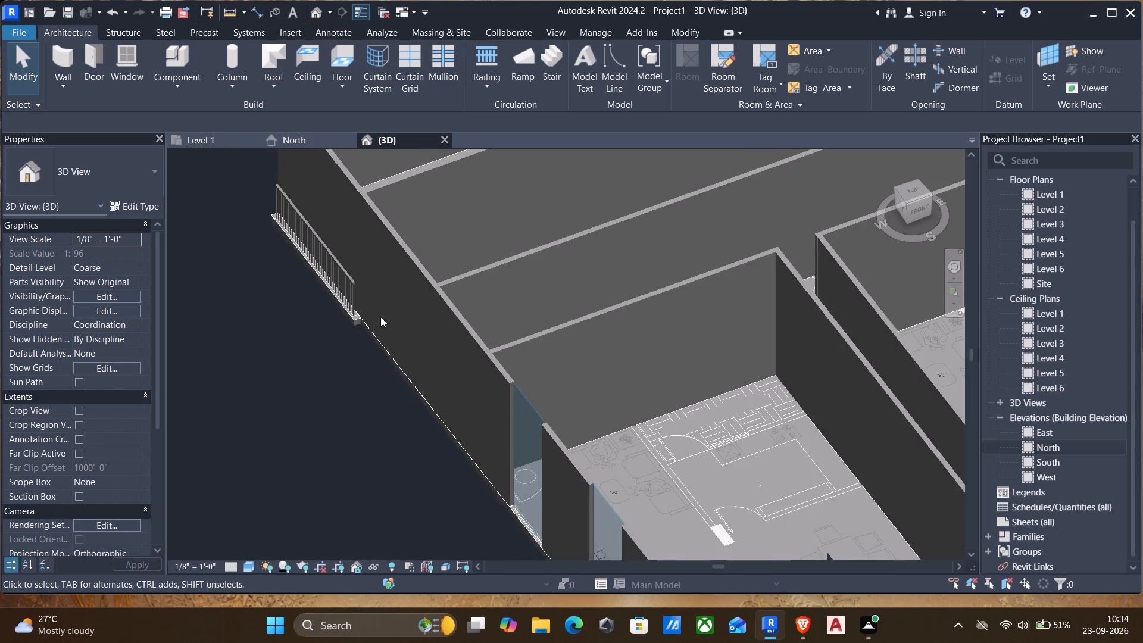
{"action": "scroll", "coordinate": [380, 317], "scroll_direction": "down", "scroll_amount": 3}
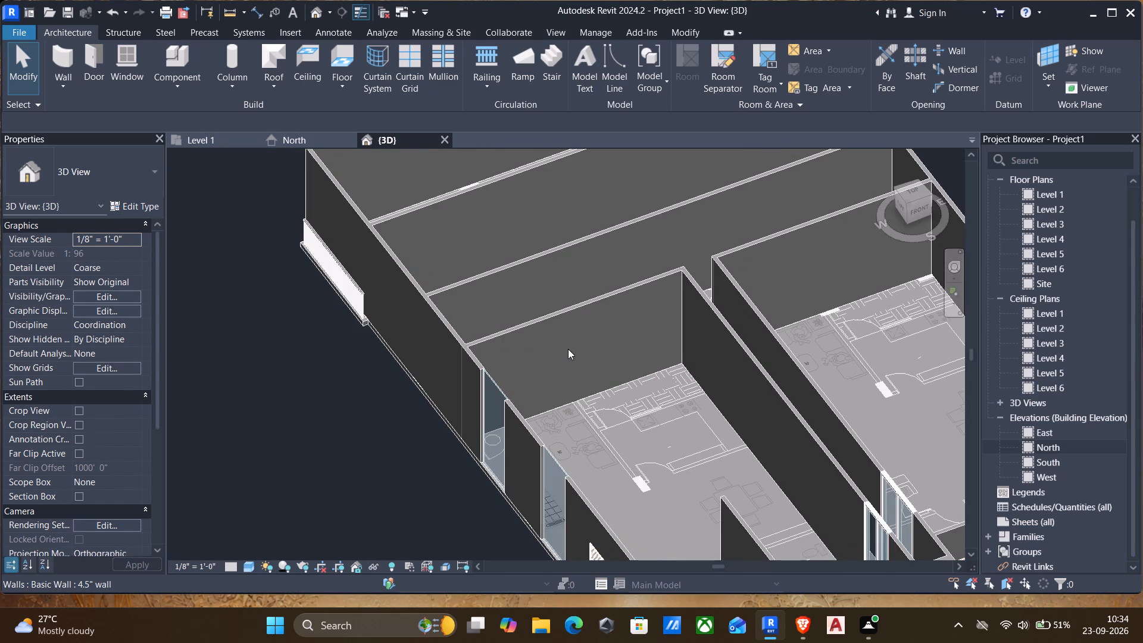
Examine the Level 1 floor plan for windows, covering the living, wash and kitchen areas and the full apartment layout.
{"action": "left_click", "coordinate": [202, 141]}
{"action": "scroll", "coordinate": [435, 286], "scroll_direction": "down", "scroll_amount": 2}
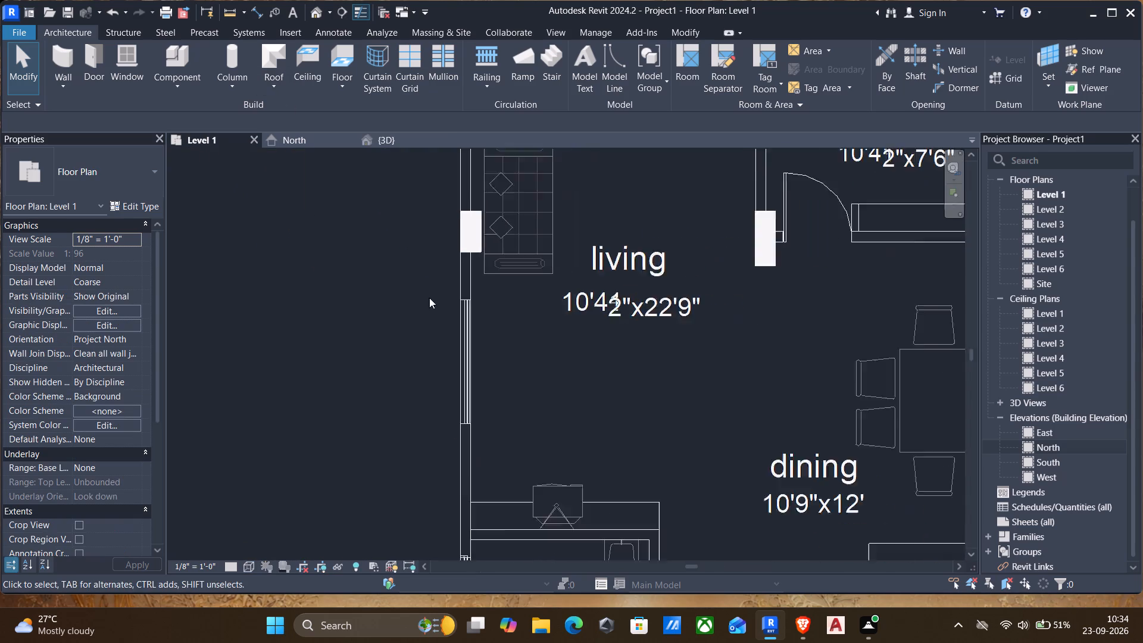
{"action": "scroll", "coordinate": [429, 298], "scroll_direction": "down", "scroll_amount": 5}
{"action": "middle_click_drag", "start_coordinate": [457, 258], "coordinate": [482, 414]}
{"action": "scroll", "coordinate": [483, 231], "scroll_direction": "down", "scroll_amount": 2}
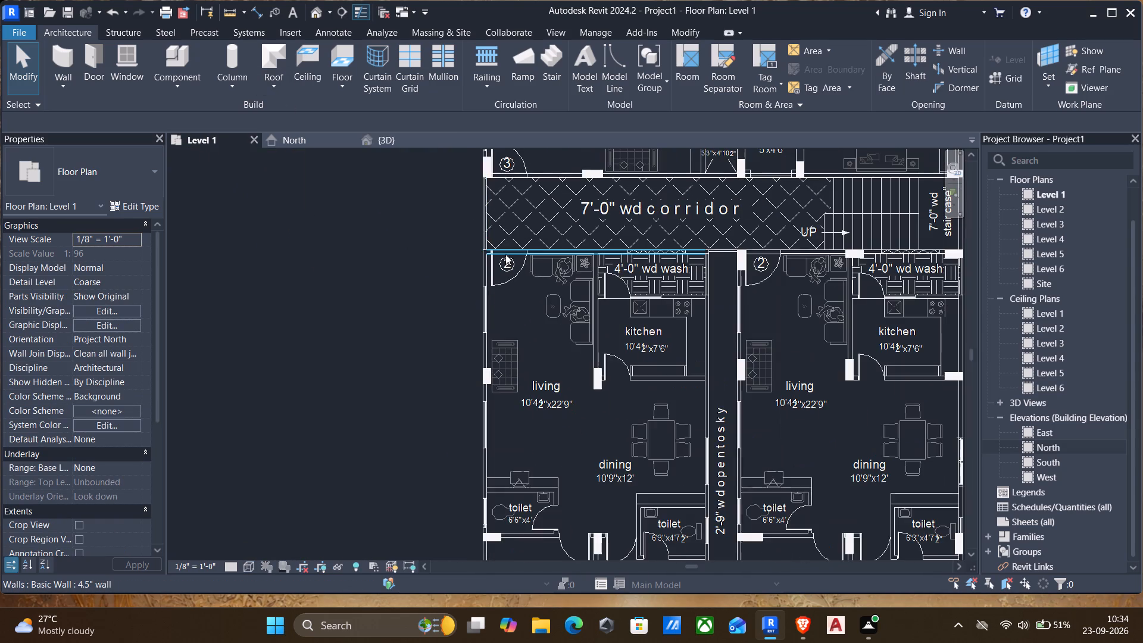
{"action": "middle_click_drag", "start_coordinate": [519, 275], "coordinate": [328, 229]}
{"action": "middle_click_drag", "start_coordinate": [748, 274], "coordinate": [710, 360]}
{"action": "scroll", "coordinate": [732, 320], "scroll_direction": "up", "scroll_amount": 8}
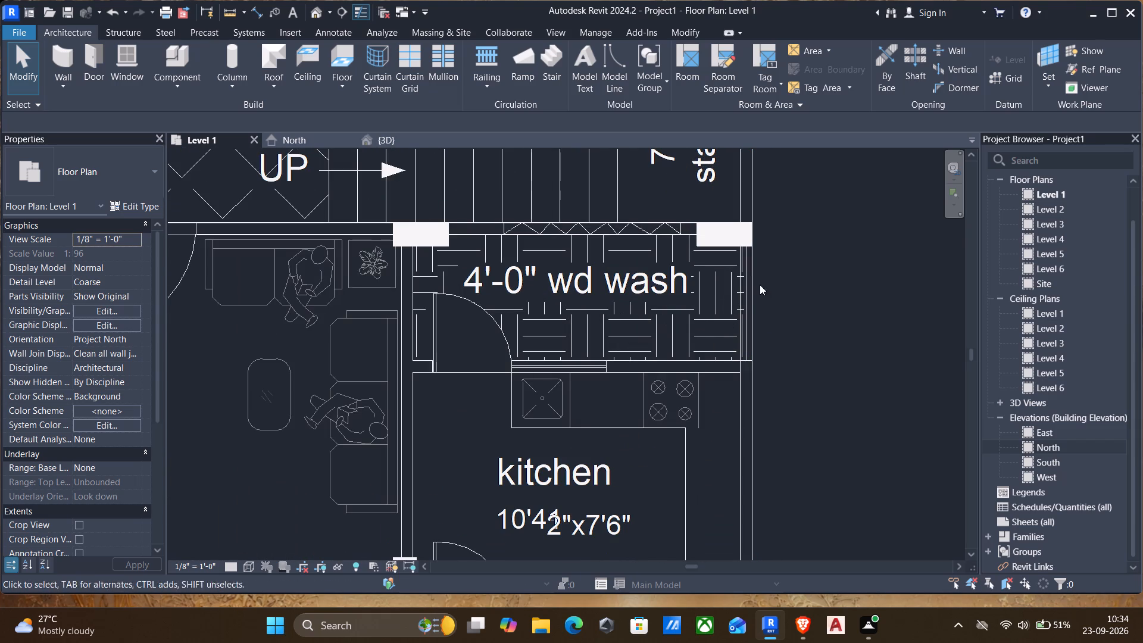
{"action": "scroll", "coordinate": [758, 288], "scroll_direction": "down", "scroll_amount": 8}
{"action": "middle_click_drag", "start_coordinate": [741, 316], "coordinate": [758, 223]}
{"action": "scroll", "coordinate": [694, 330], "scroll_direction": "down", "scroll_amount": 3}
{"action": "middle_click_drag", "start_coordinate": [697, 360], "coordinate": [726, 273]}
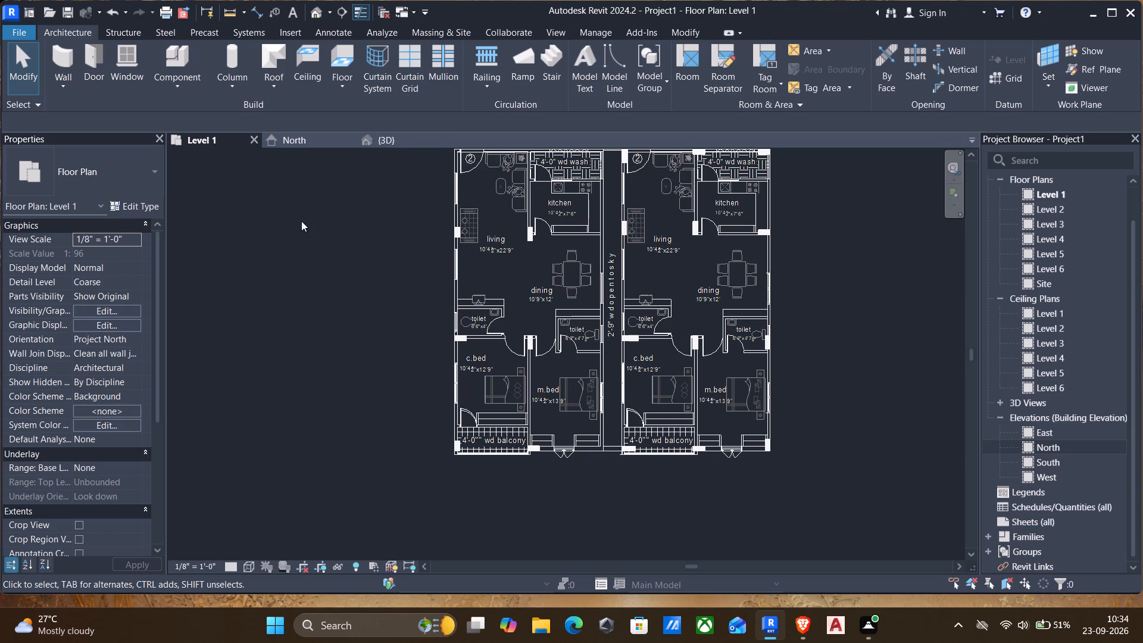
{"action": "scroll", "coordinate": [312, 228], "scroll_direction": "down", "scroll_amount": 2}
{"action": "middle_click_drag", "start_coordinate": [325, 227], "coordinate": [347, 255]}
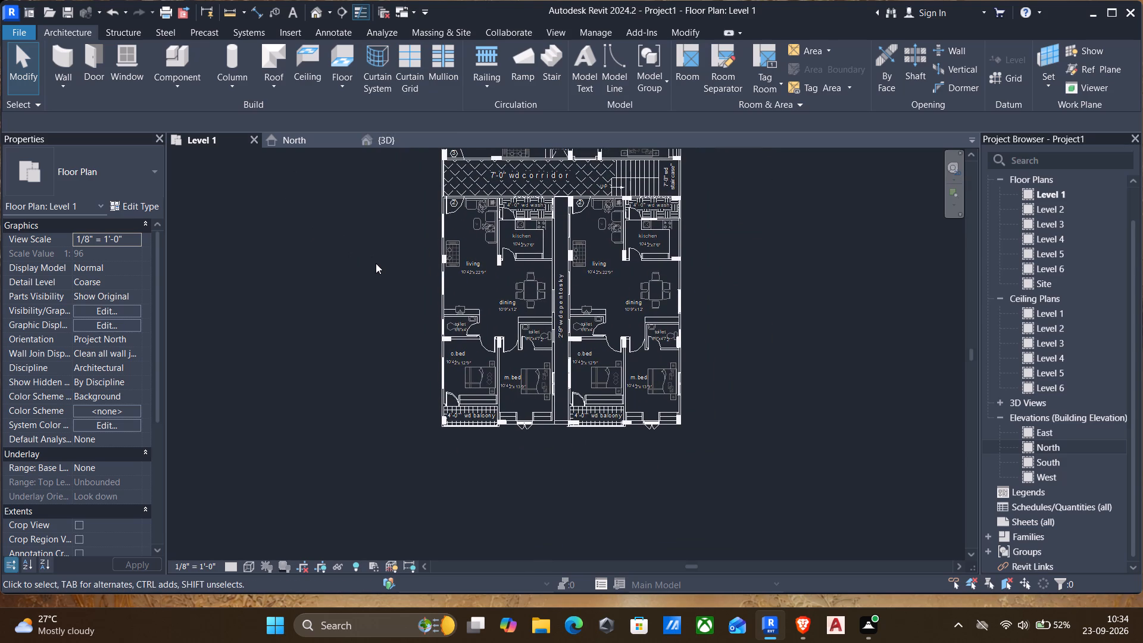
{"action": "scroll", "coordinate": [395, 273], "scroll_direction": "down", "scroll_amount": 2}
{"action": "middle_click_drag", "start_coordinate": [387, 280], "coordinate": [424, 339]}
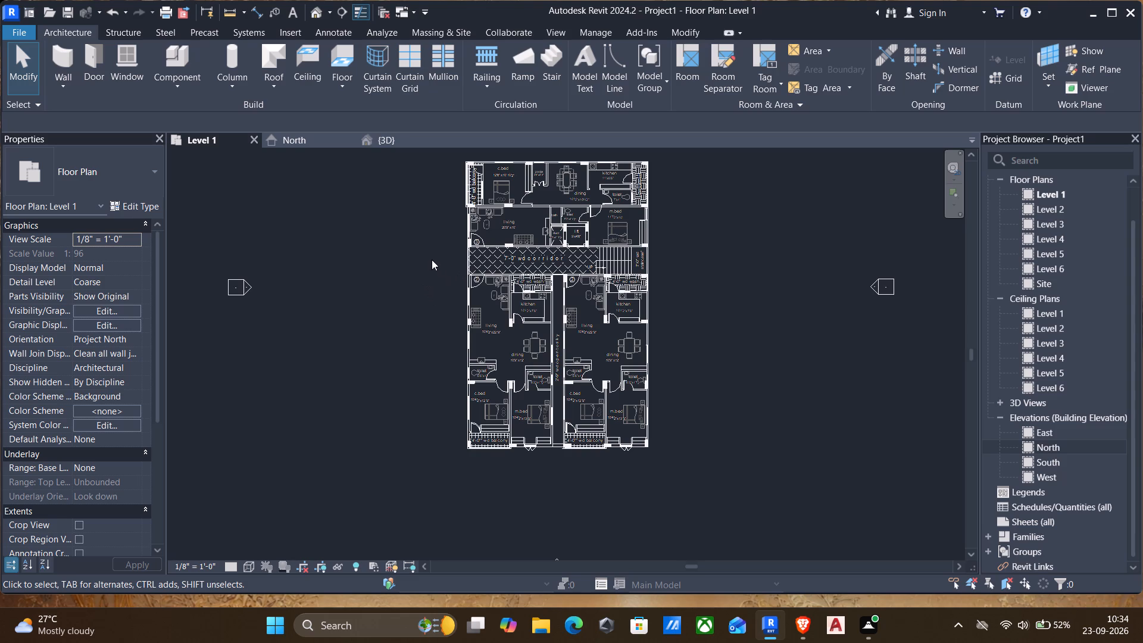
{"action": "middle_click_drag", "start_coordinate": [432, 260], "coordinate": [438, 301]}
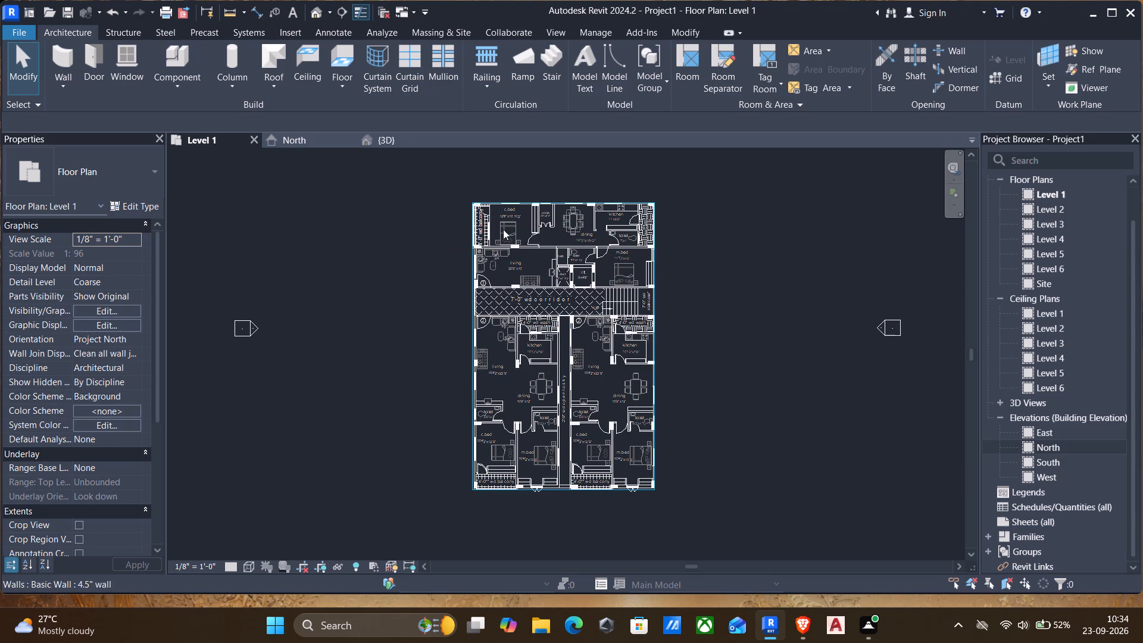
{"action": "middle_click_drag", "start_coordinate": [504, 232], "coordinate": [485, 258]}
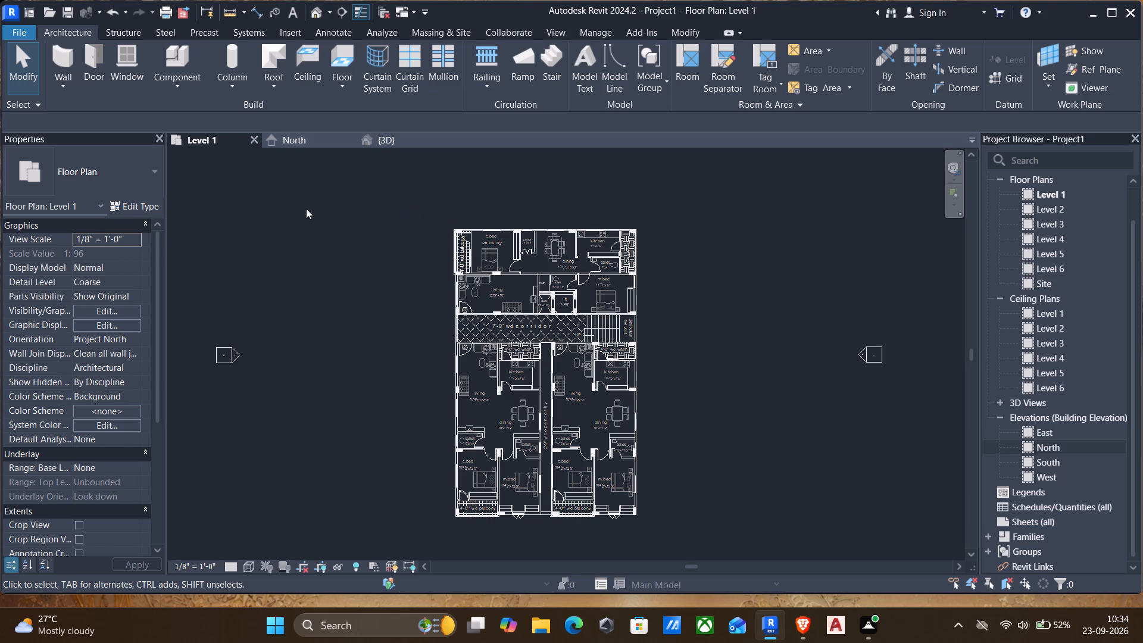
{"action": "middle_click_drag", "start_coordinate": [412, 228], "coordinate": [388, 213]}
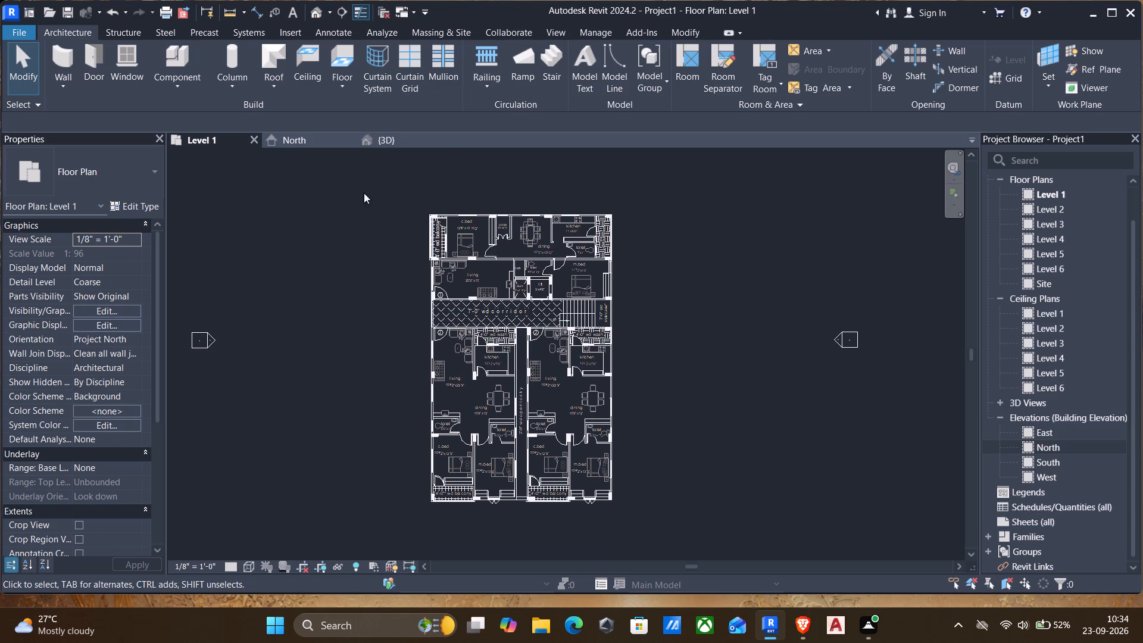
Inspect the building's front and both side walls in the 3D view, checking the windows and curtain walls modelled so far.
{"action": "left_click", "coordinate": [389, 137]}
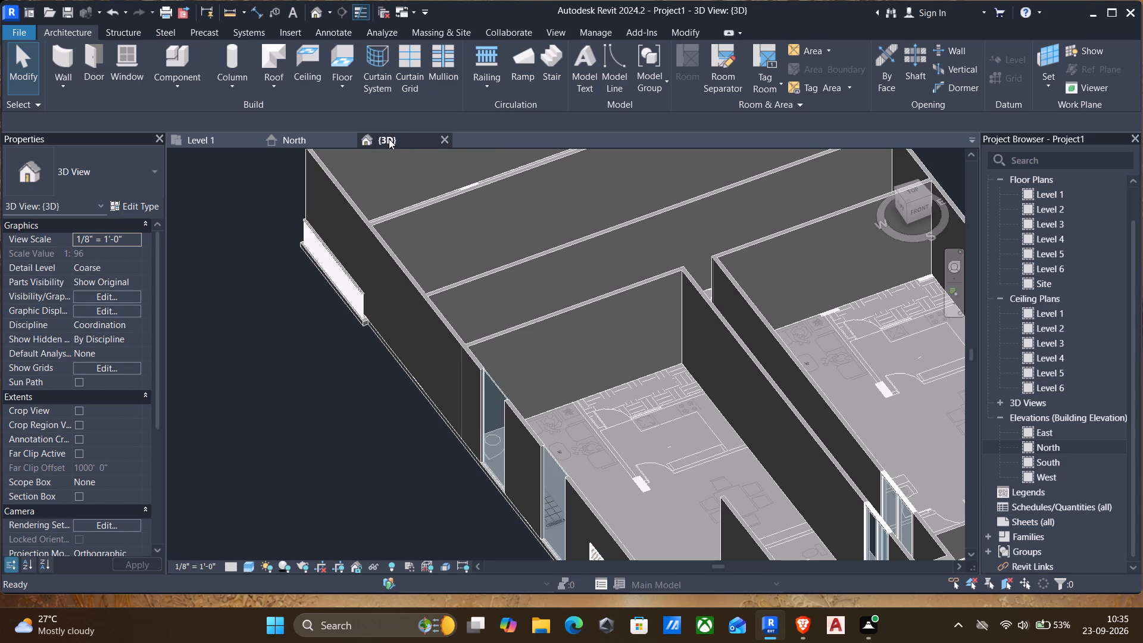
{"action": "scroll", "coordinate": [441, 277], "scroll_direction": "down", "scroll_amount": 3}
{"action": "middle_click_drag", "start_coordinate": [483, 318], "coordinate": [454, 293]}
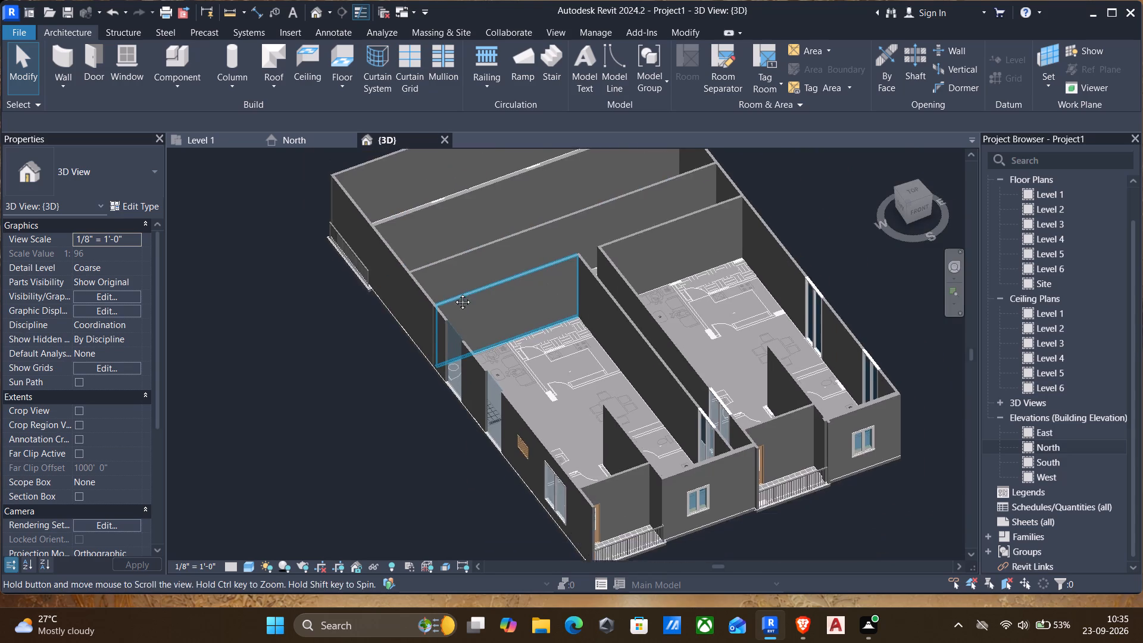
{"action": "middle_click_drag", "start_coordinate": [454, 293], "coordinate": [435, 263]}
{"action": "scroll", "coordinate": [566, 348], "scroll_direction": "up", "scroll_amount": 1}
{"action": "middle_click_drag", "start_coordinate": [568, 348], "coordinate": [561, 341]}
{"action": "middle_click_drag", "start_coordinate": [577, 334], "coordinate": [534, 297], "text": "shift"}
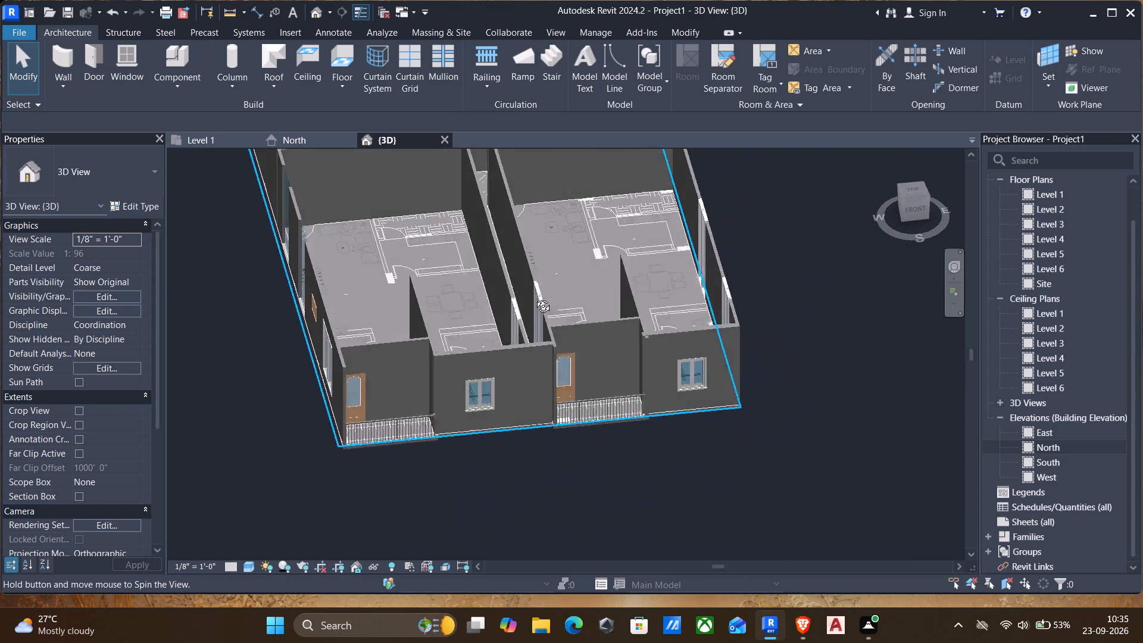
{"action": "middle_click_drag", "start_coordinate": [534, 297], "coordinate": [530, 287], "text": "shift"}
{"action": "scroll", "coordinate": [742, 328], "scroll_direction": "down", "scroll_amount": 2}
{"action": "middle_click_drag", "start_coordinate": [776, 317], "coordinate": [772, 379]}
{"action": "scroll", "coordinate": [835, 346], "scroll_direction": "up", "scroll_amount": 1, "text": "shift"}
{"action": "middle_click_drag", "start_coordinate": [835, 346], "coordinate": [715, 299], "text": "shift"}
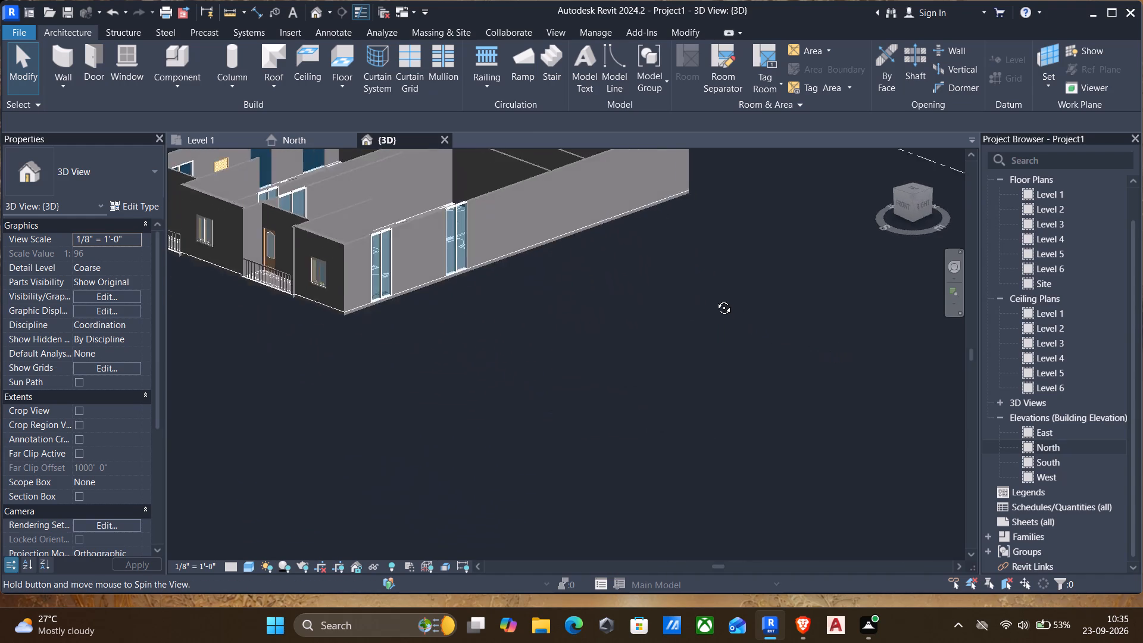
{"action": "middle_click_drag", "start_coordinate": [715, 299], "coordinate": [866, 269], "text": "shift"}
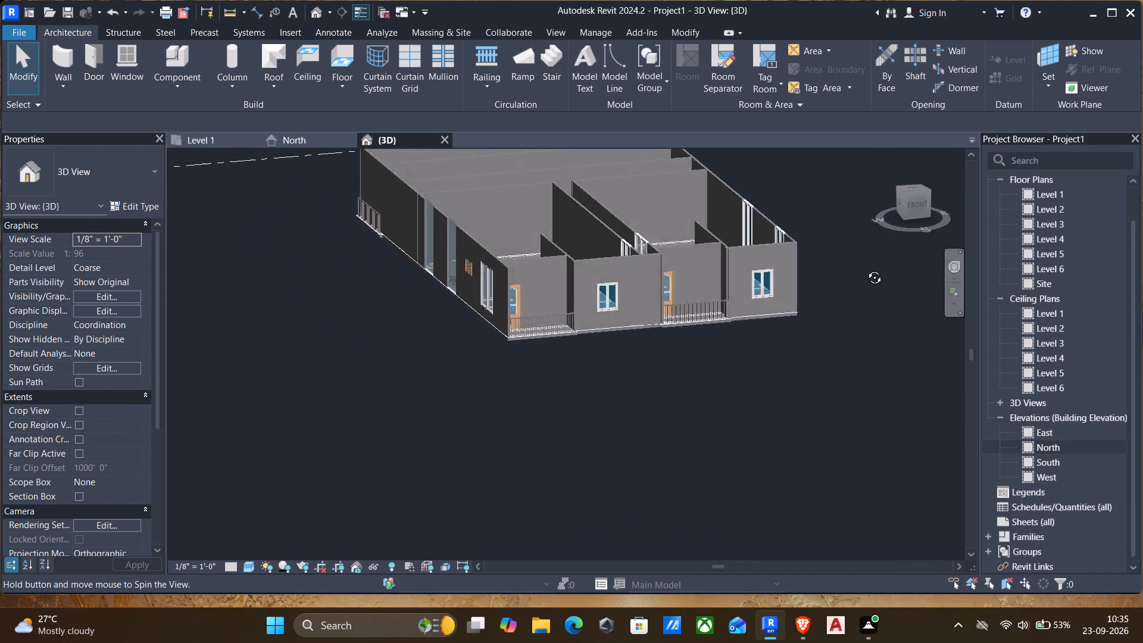
{"action": "middle_click_drag", "start_coordinate": [866, 269], "coordinate": [854, 282], "text": "shift"}
Examine the two undivided curtain walls in the living room's outer wall up close in the 3D view.
{"action": "scroll", "coordinate": [377, 315], "scroll_direction": "up", "scroll_amount": 4}
{"action": "middle_click_drag", "start_coordinate": [443, 308], "coordinate": [479, 332], "text": "shift"}
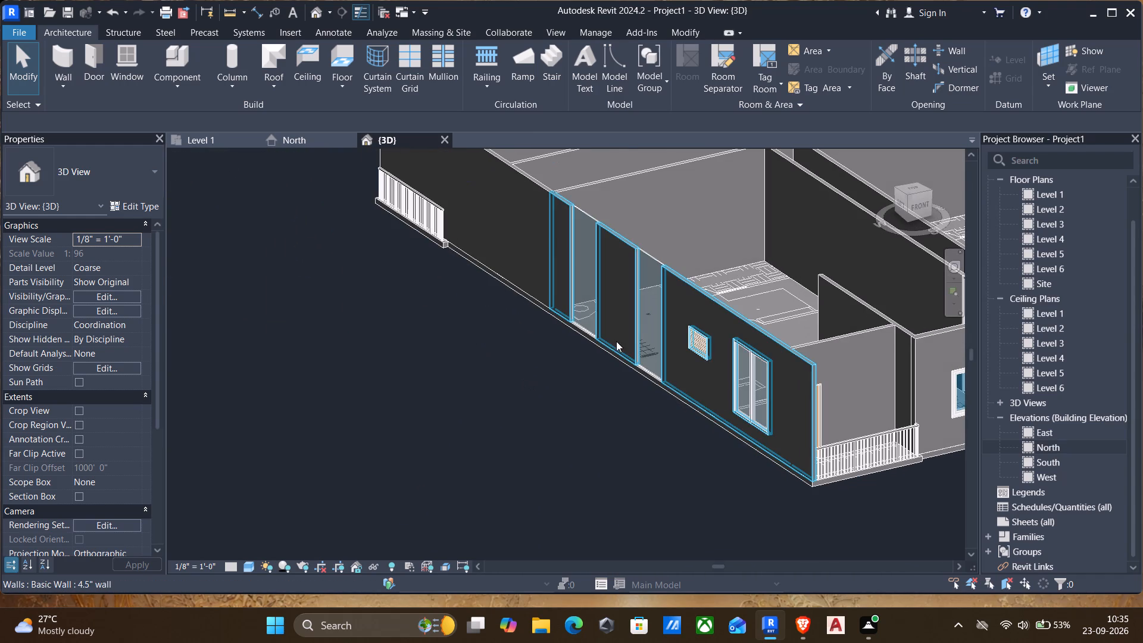
{"action": "middle_click_drag", "start_coordinate": [629, 301], "coordinate": [582, 326]}
{"action": "scroll", "coordinate": [611, 282], "scroll_direction": "up", "scroll_amount": 3}
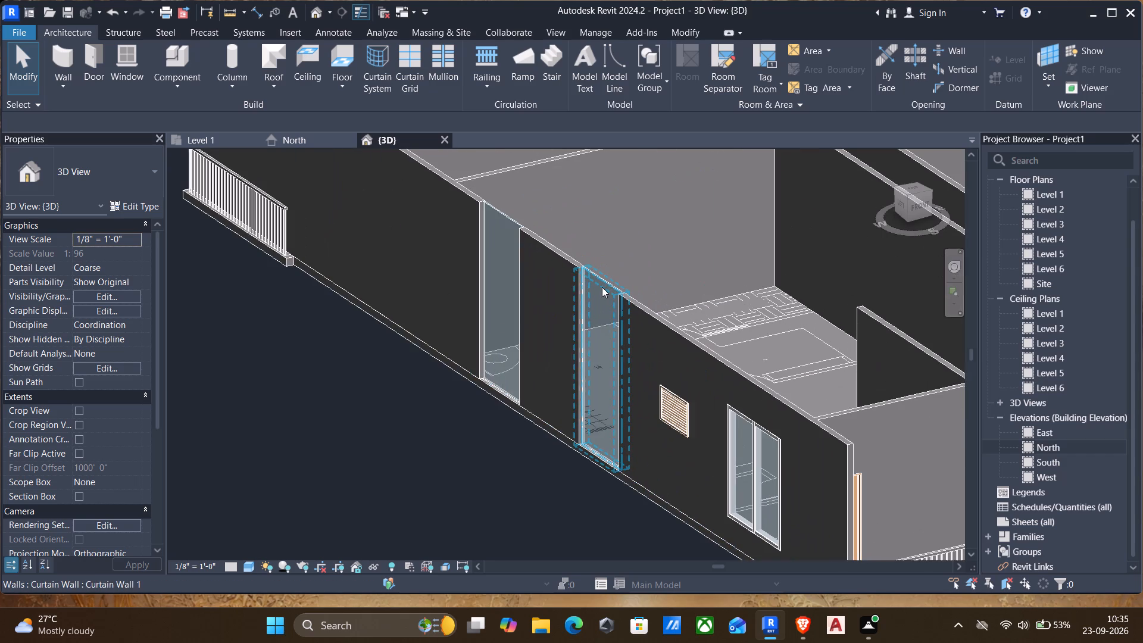
{"action": "left_click", "coordinate": [601, 283]}
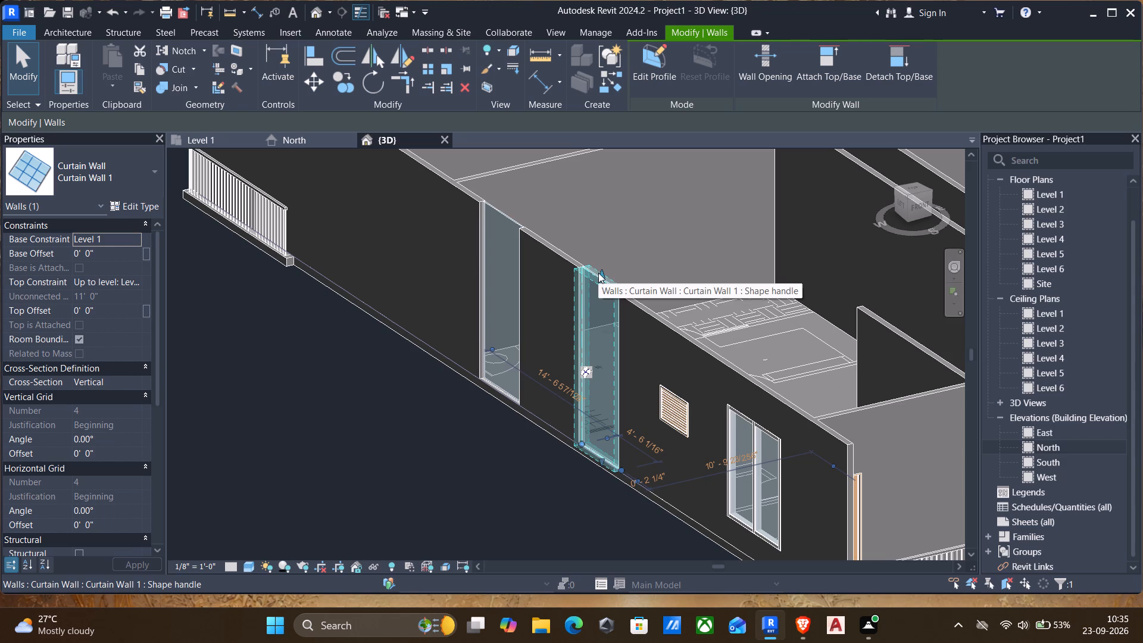
{"action": "key", "text": "Escape"}
{"action": "middle_click_drag", "start_coordinate": [592, 286], "coordinate": [554, 273]}
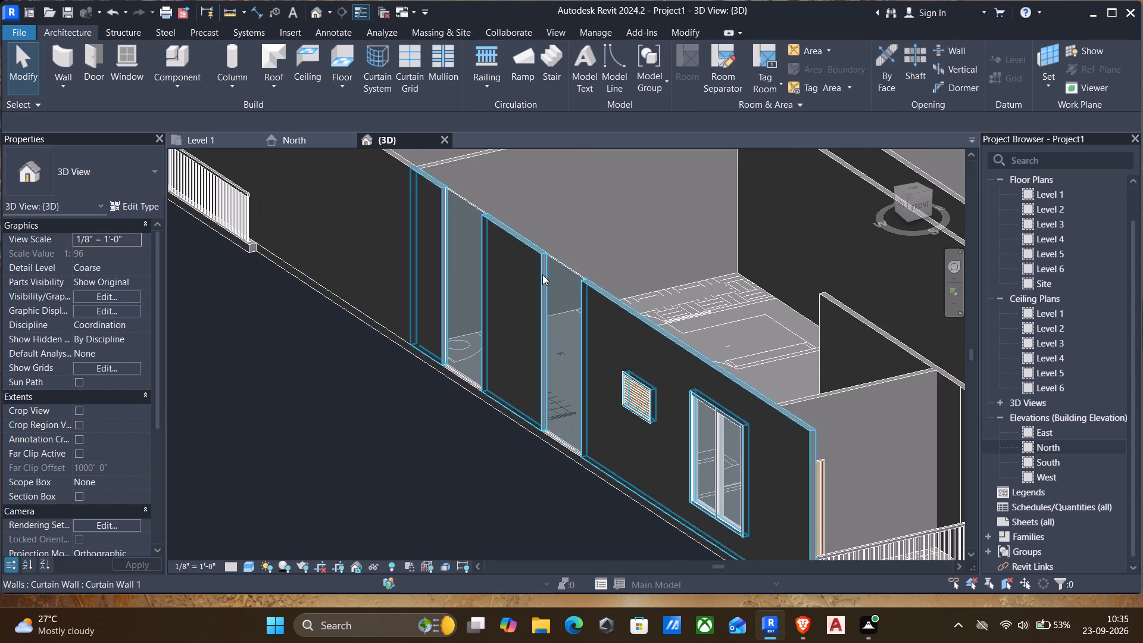
{"action": "scroll", "coordinate": [557, 286], "scroll_direction": "up", "scroll_amount": 4}
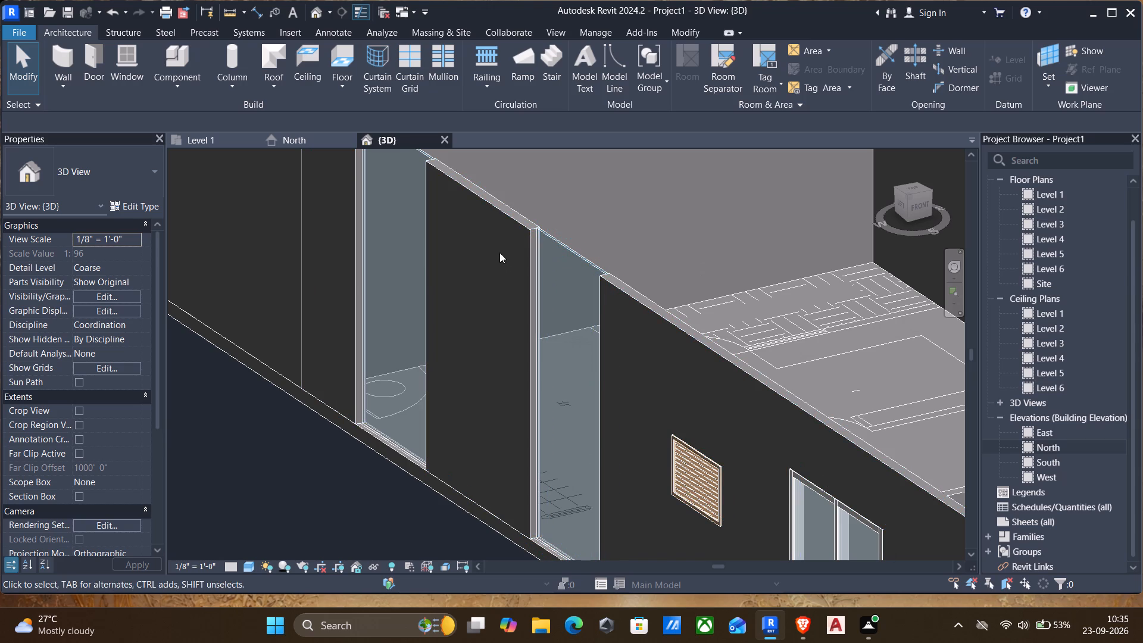
{"action": "middle_click_drag", "start_coordinate": [504, 238], "coordinate": [479, 292]}
{"action": "middle_click", "coordinate": [463, 316]}
{"action": "scroll", "coordinate": [477, 280], "scroll_direction": "down", "scroll_amount": 1}
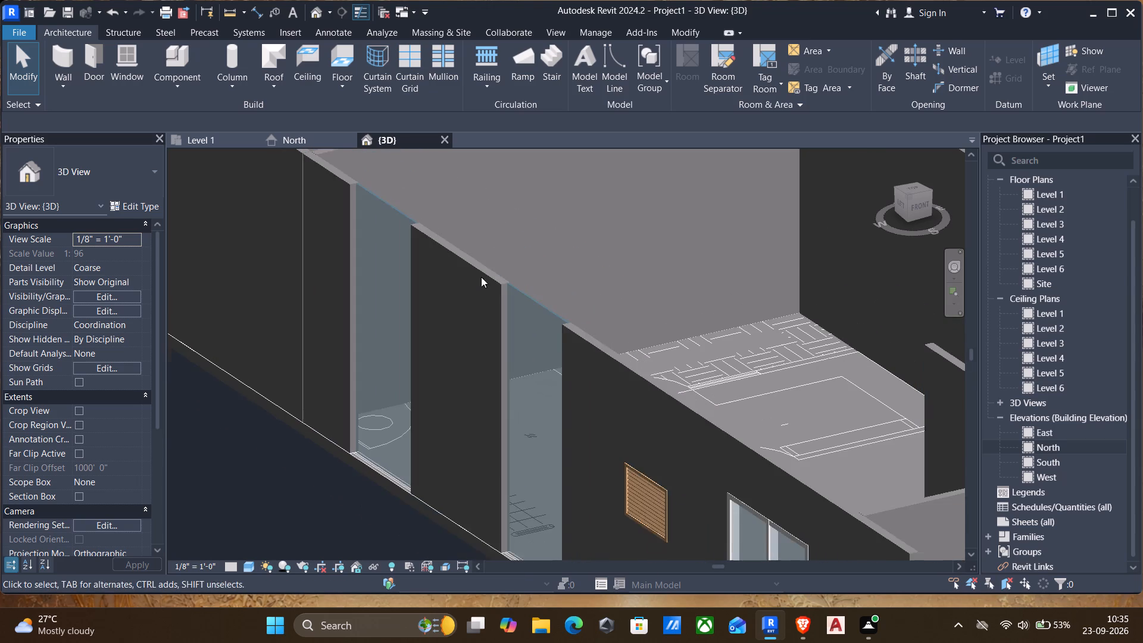
{"action": "middle_click_drag", "start_coordinate": [507, 248], "coordinate": [501, 296]}
{"action": "middle_click_drag", "start_coordinate": [497, 267], "coordinate": [475, 269]}
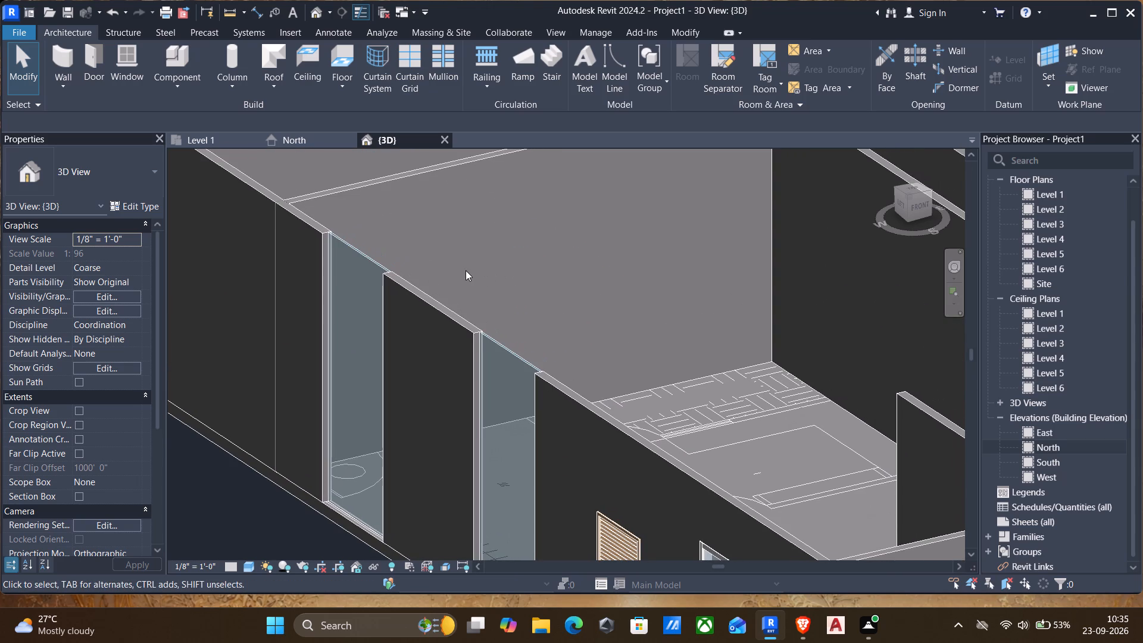
{"action": "scroll", "coordinate": [476, 321], "scroll_direction": "down", "scroll_amount": 2}
{"action": "middle_click_drag", "start_coordinate": [487, 342], "coordinate": [477, 299]}
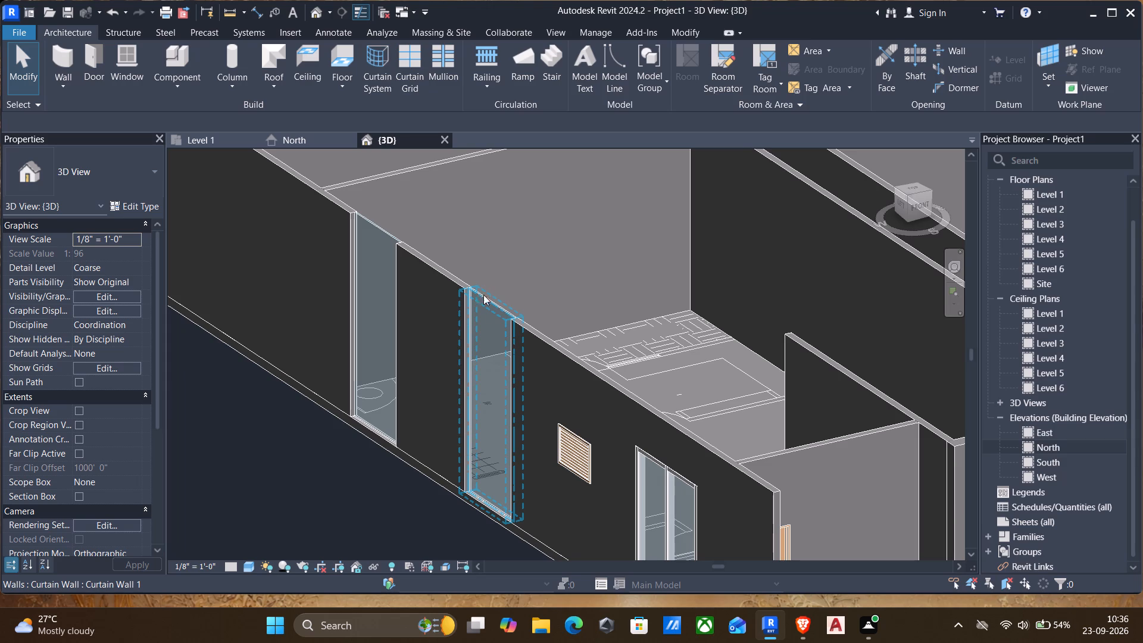
Add a vertical curtain grid line at the midpoint of each of the two living room curtain walls in the outer wall.
{"action": "scroll", "coordinate": [433, 305], "scroll_direction": "down", "scroll_amount": 3}
{"action": "middle_click_drag", "start_coordinate": [406, 320], "coordinate": [474, 371]}
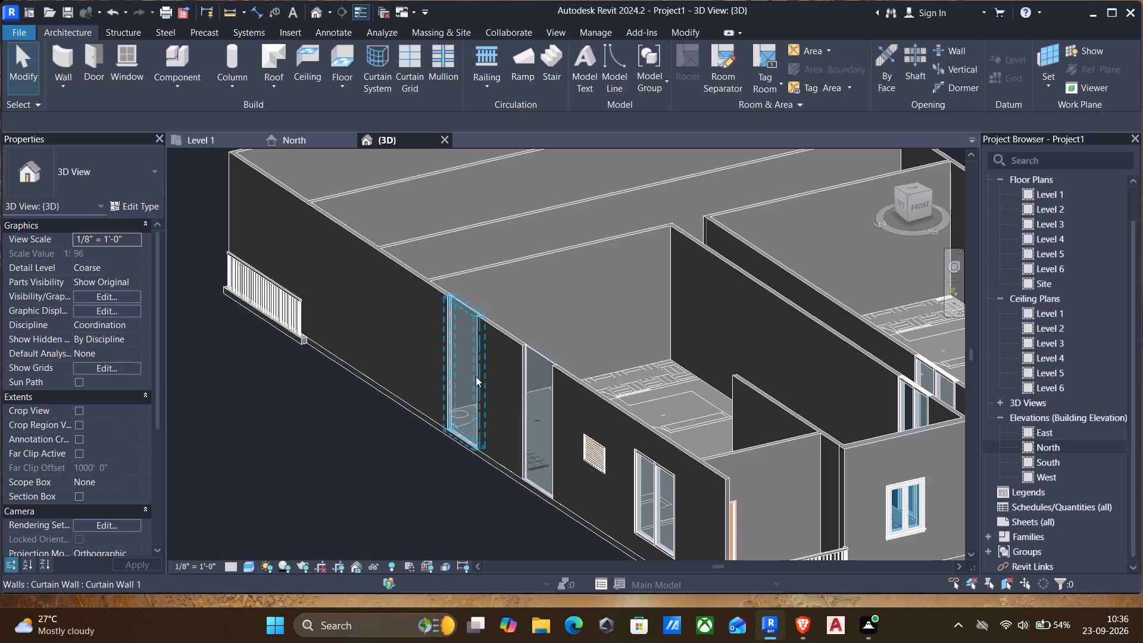
{"action": "scroll", "coordinate": [476, 379], "scroll_direction": "down", "scroll_amount": 1}
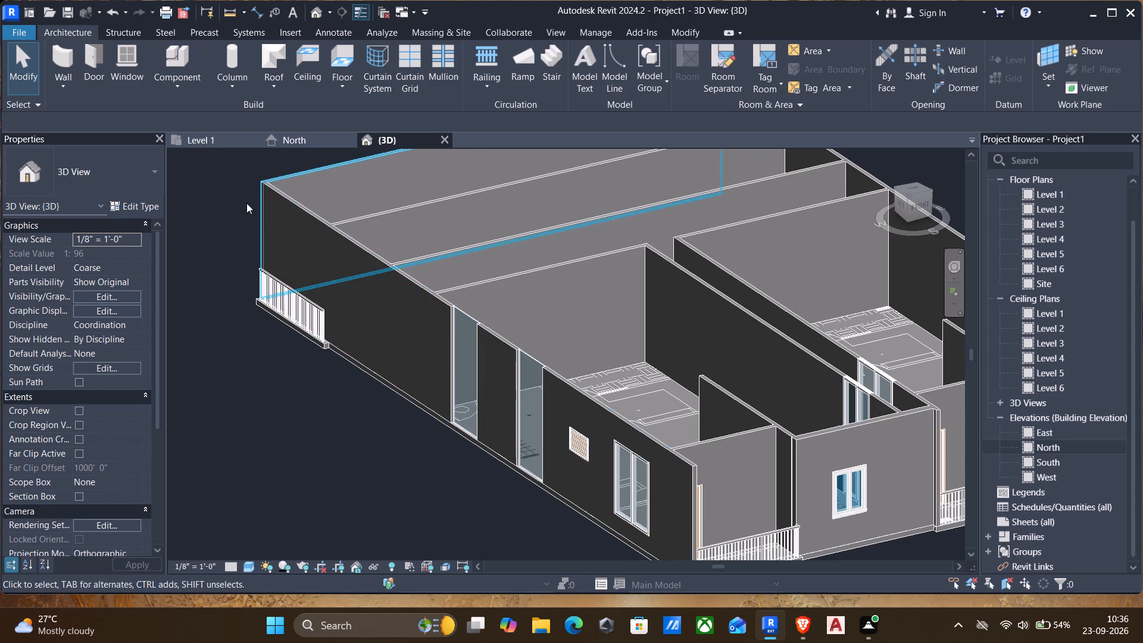
{"action": "left_click", "coordinate": [411, 60]}
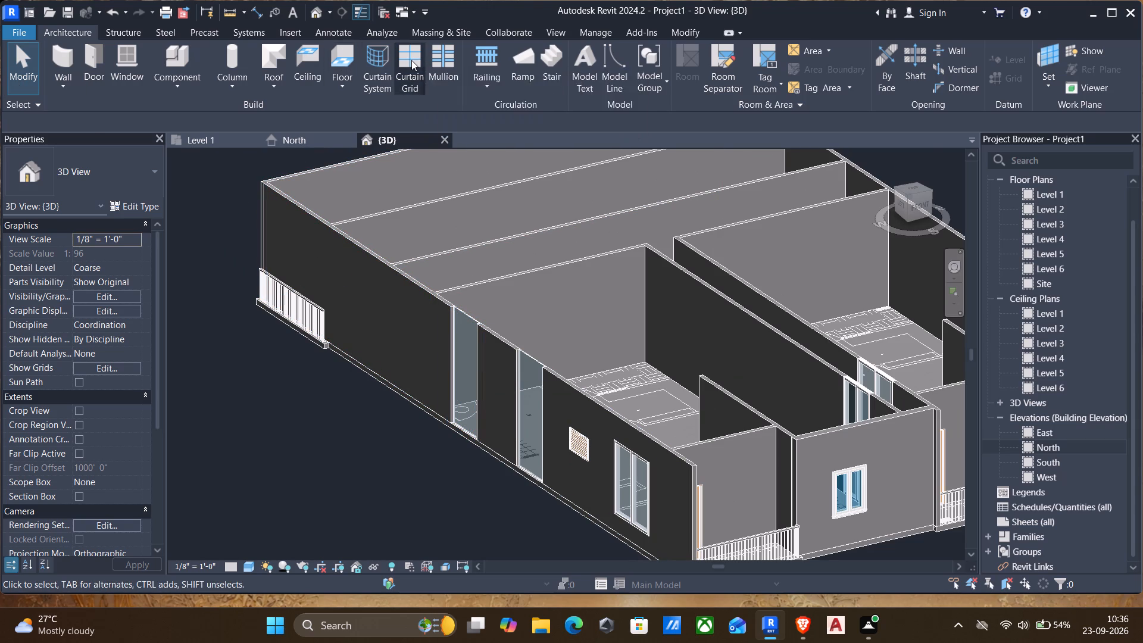
{"action": "scroll", "coordinate": [484, 330], "scroll_direction": "up", "scroll_amount": 3}
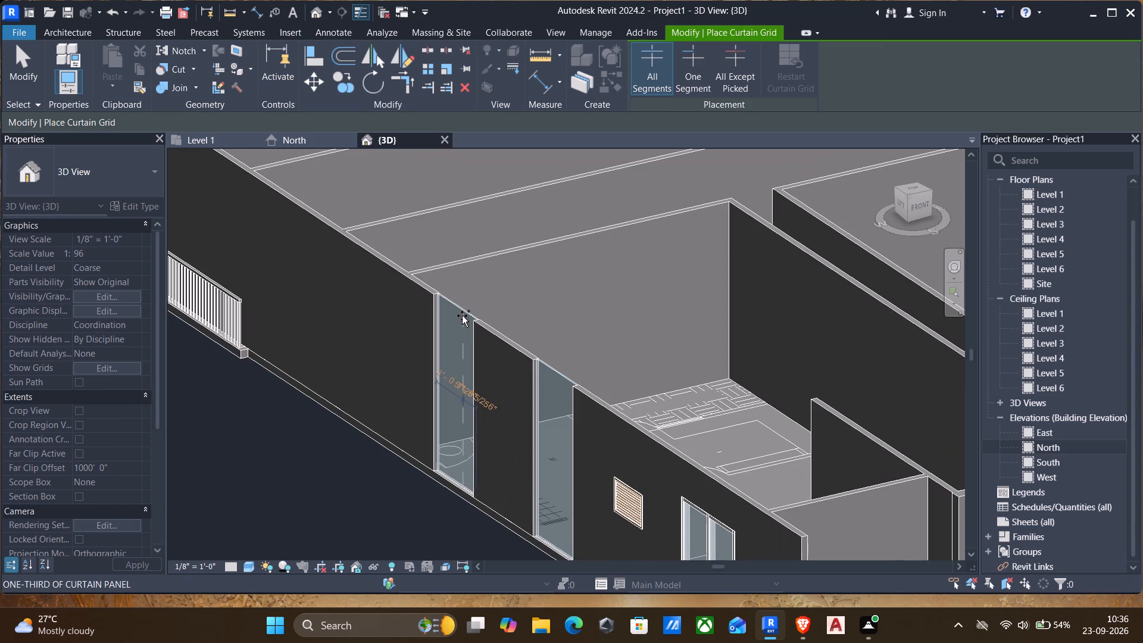
{"action": "left_click", "coordinate": [458, 314]}
{"action": "left_click", "coordinate": [560, 377]}
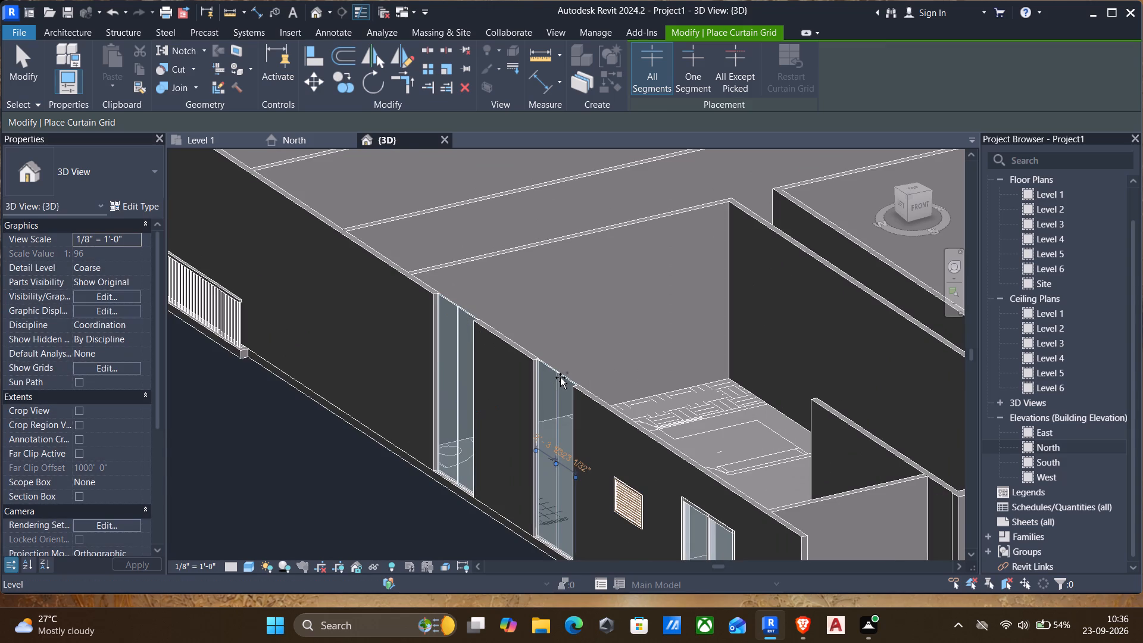
{"action": "key", "text": "Escape"}
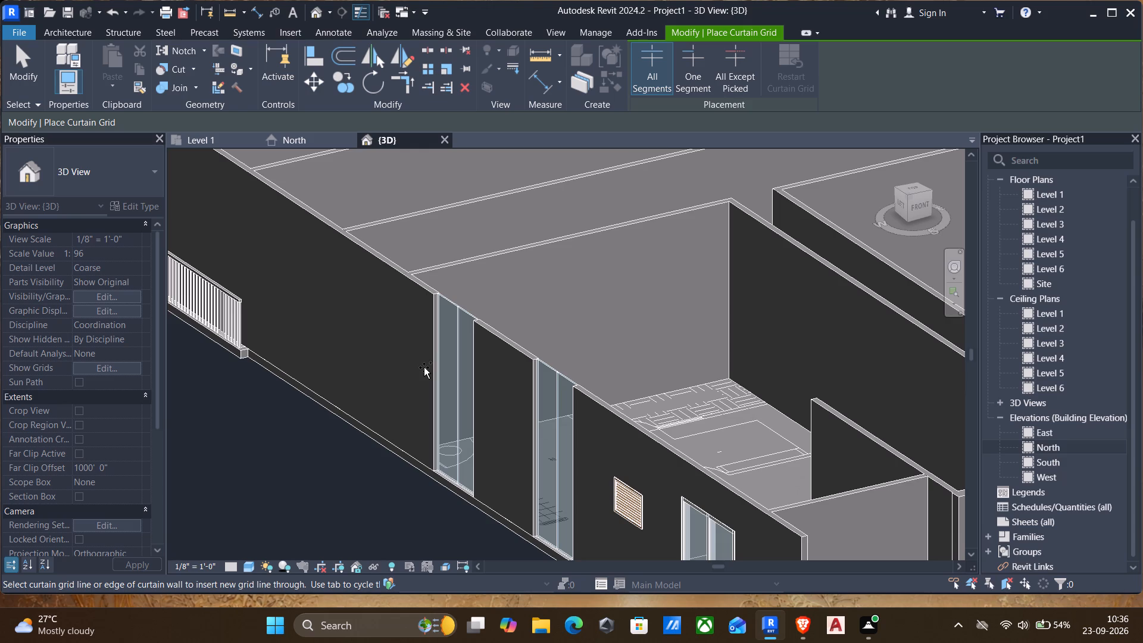
{"action": "key", "text": "Escape"}
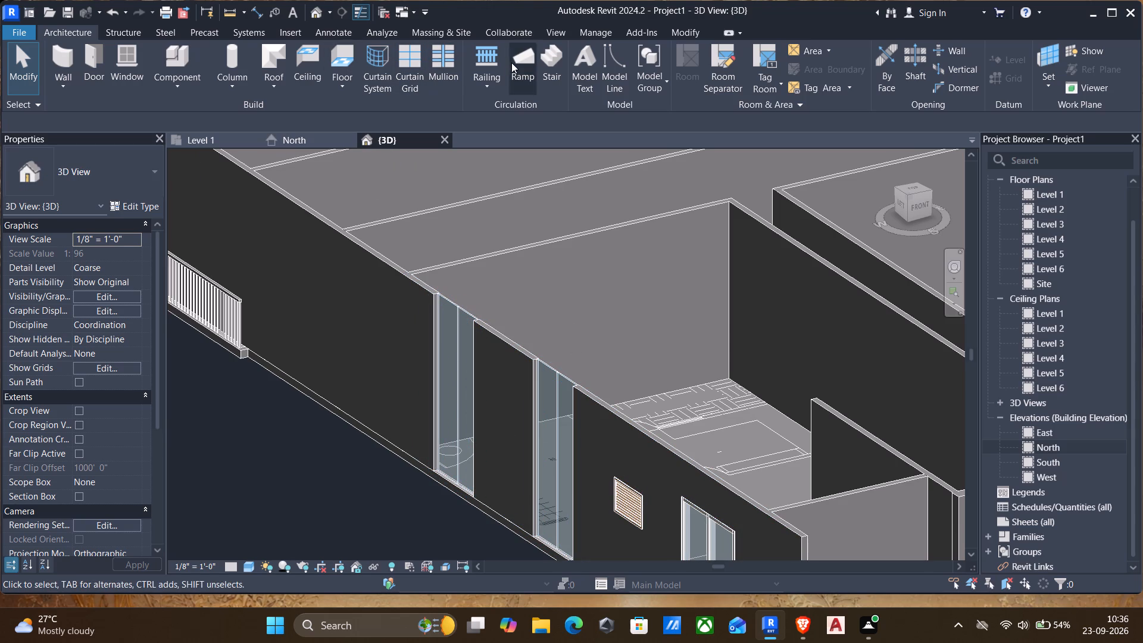
Place 2.5" x 5" rectangular mullions on all grid lines of the two living room curtain walls in the outer wall.
{"action": "left_click", "coordinate": [448, 57]}
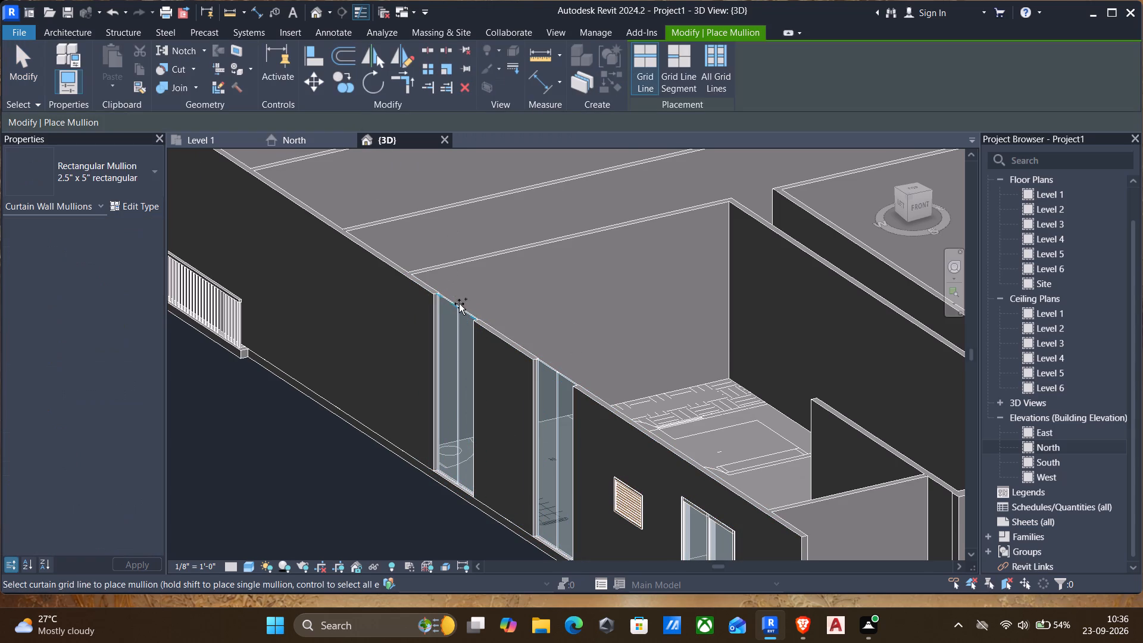
{"action": "left_click", "coordinate": [710, 61]}
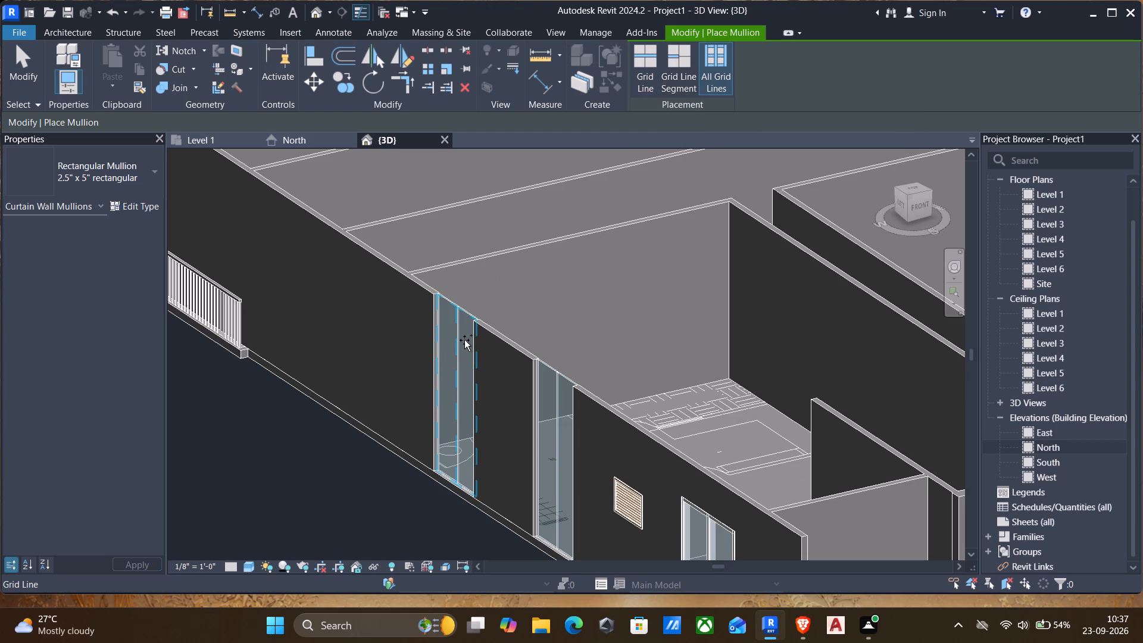
{"action": "left_click", "coordinate": [464, 340]}
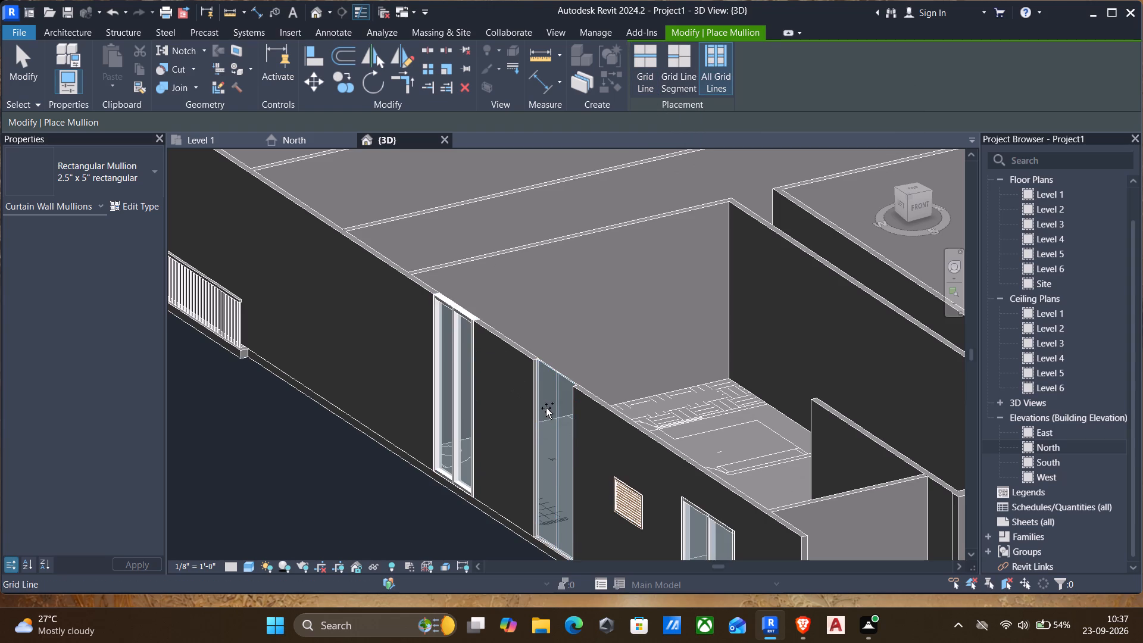
{"action": "left_click", "coordinate": [547, 408]}
{"action": "left_click", "coordinate": [556, 408]}
{"action": "scroll", "coordinate": [499, 405], "scroll_direction": "down", "scroll_amount": 2}
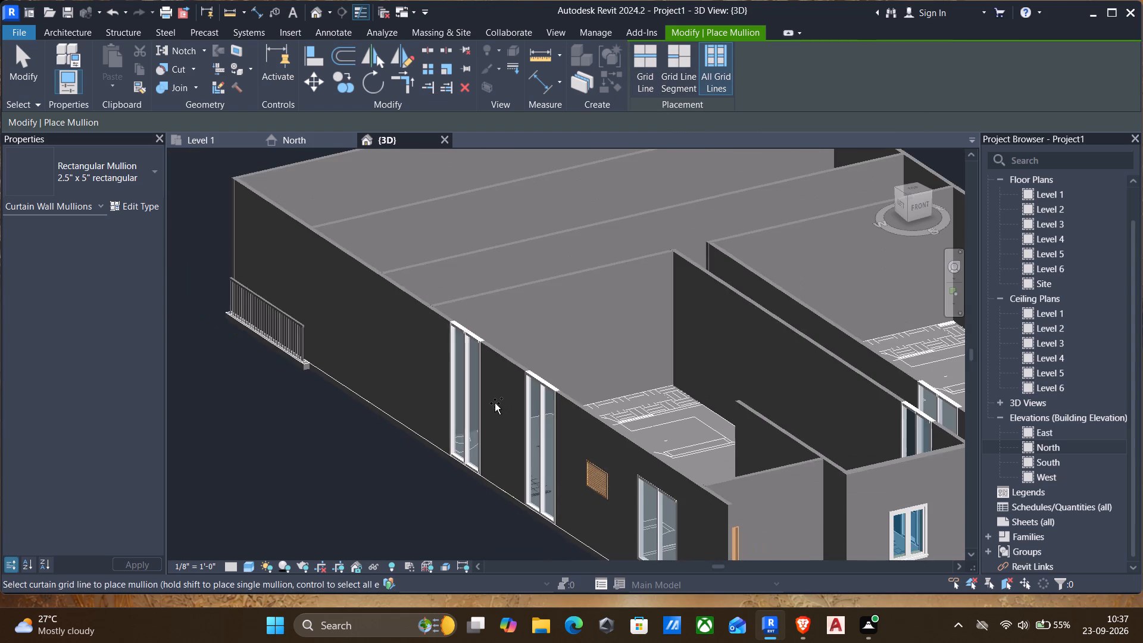
{"action": "key", "text": "Escape"}
Inspect the mullioned living room curtain walls up close, and examine the building's side and front walls in the 3D view.
{"action": "middle_click_drag", "start_coordinate": [429, 435], "coordinate": [472, 385], "text": "shift"}
{"action": "scroll", "coordinate": [785, 322], "scroll_direction": "up", "scroll_amount": 1}
{"action": "middle_click_drag", "start_coordinate": [785, 321], "coordinate": [517, 357]}
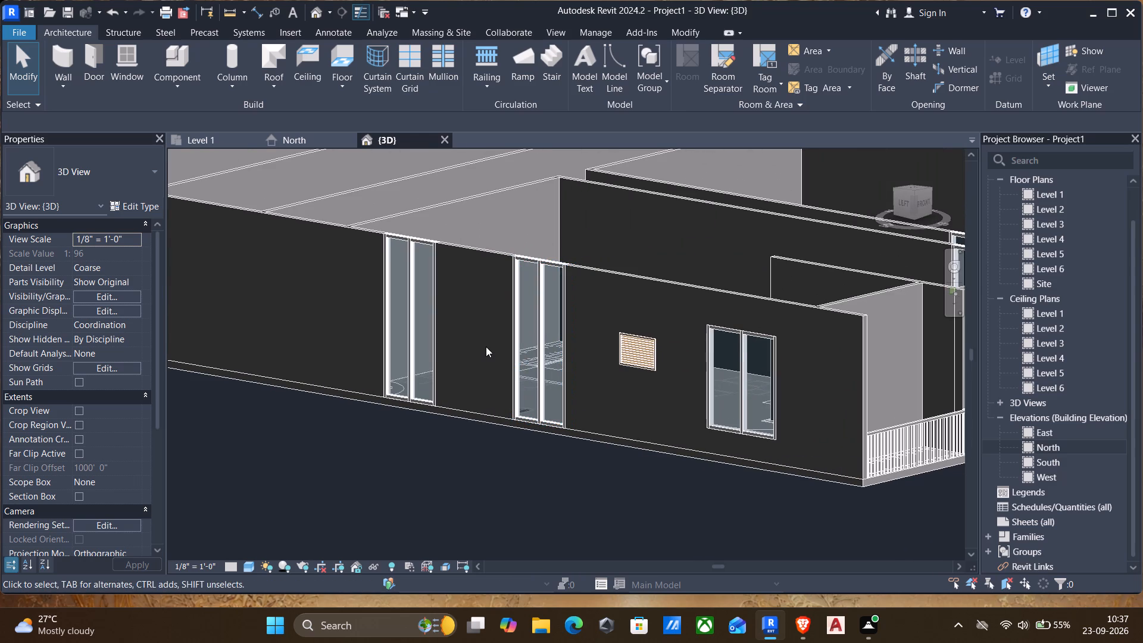
{"action": "middle_click_drag", "start_coordinate": [577, 374], "coordinate": [539, 422]}
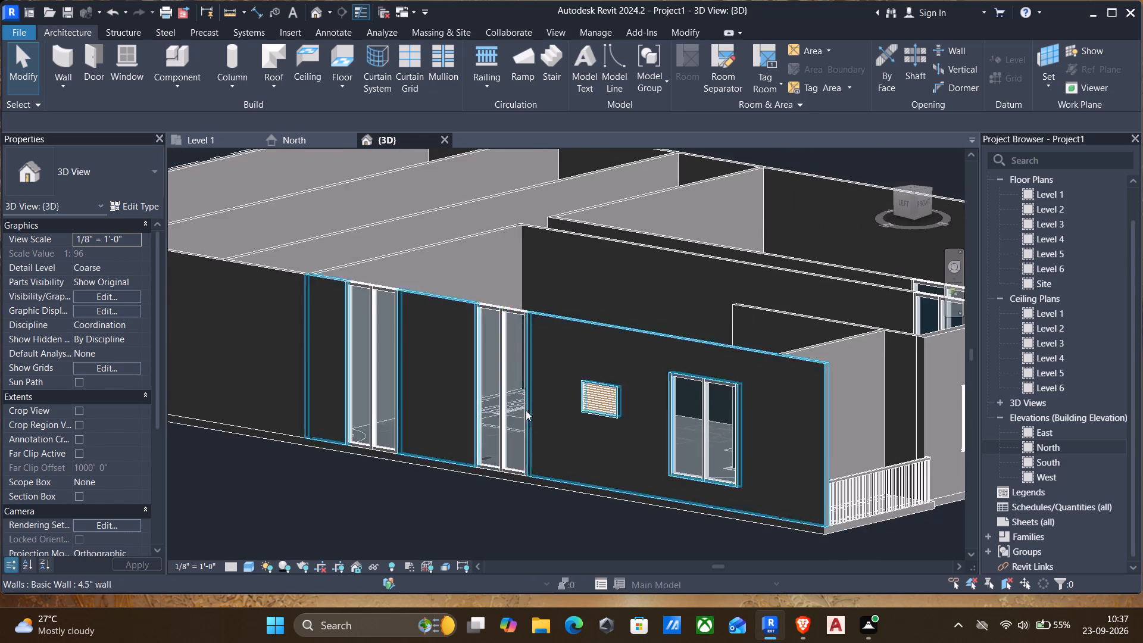
{"action": "scroll", "coordinate": [494, 366], "scroll_direction": "down", "scroll_amount": 2}
{"action": "middle_click_drag", "start_coordinate": [445, 342], "coordinate": [511, 399]}
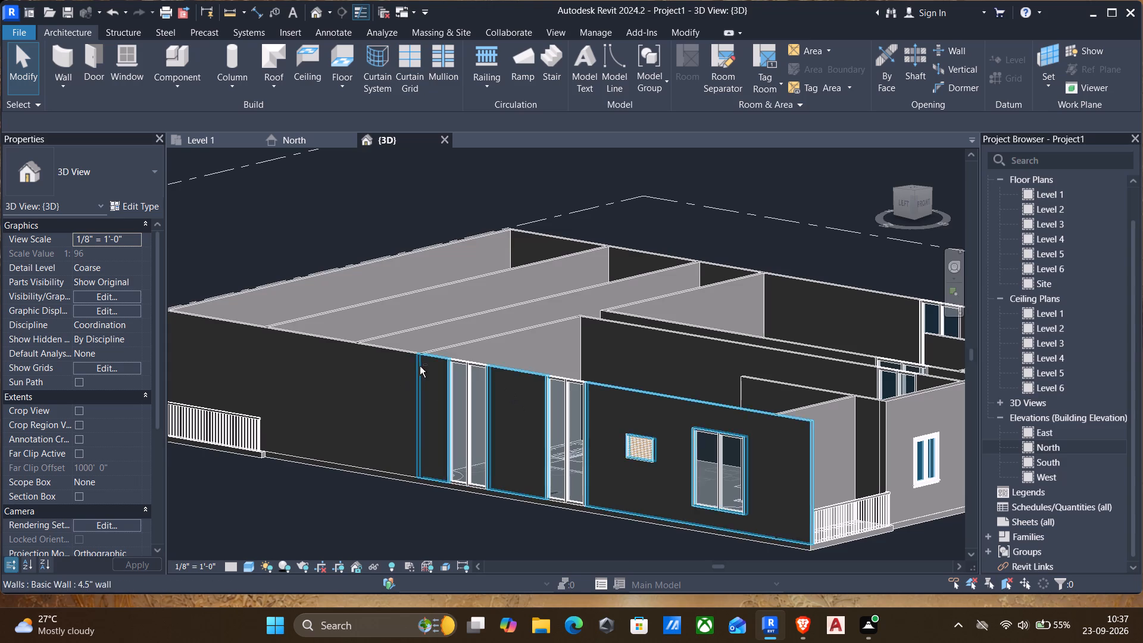
{"action": "middle_click_drag", "start_coordinate": [420, 366], "coordinate": [453, 353], "text": "shift"}
{"action": "scroll", "coordinate": [460, 348], "scroll_direction": "down", "scroll_amount": 1}
{"action": "middle_click_drag", "start_coordinate": [454, 349], "coordinate": [421, 397]}
{"action": "middle_click_drag", "start_coordinate": [419, 394], "coordinate": [548, 353], "text": "shift"}
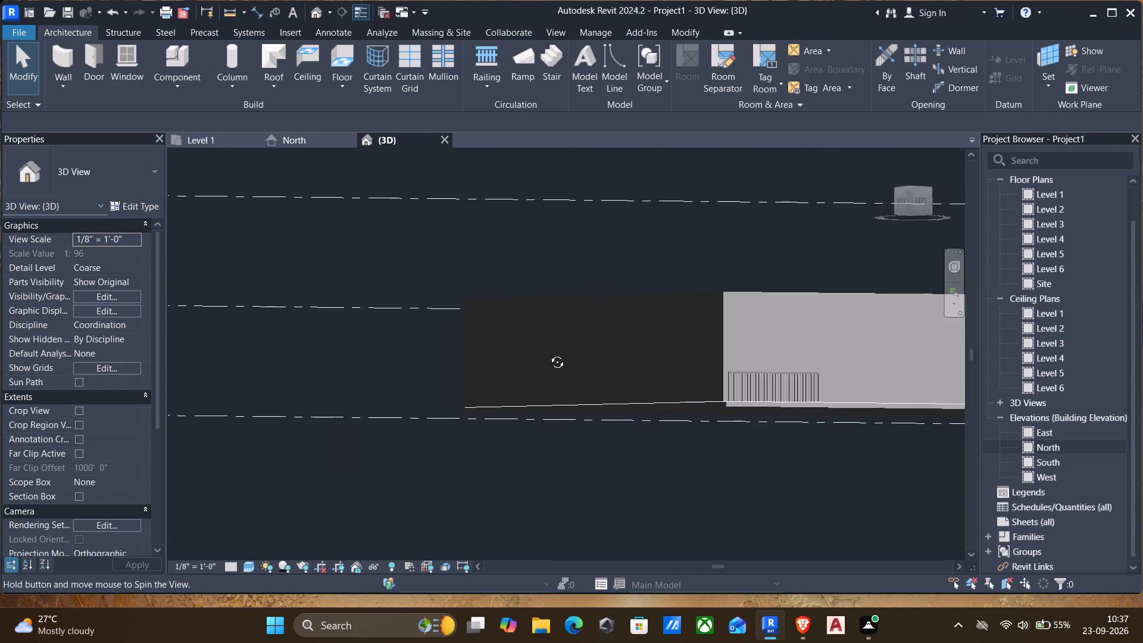
{"action": "middle_click_drag", "start_coordinate": [548, 353], "coordinate": [360, 409], "text": "shift"}
{"action": "scroll", "coordinate": [394, 379], "scroll_direction": "down", "scroll_amount": 2}
{"action": "middle_click_drag", "start_coordinate": [407, 362], "coordinate": [403, 360]}
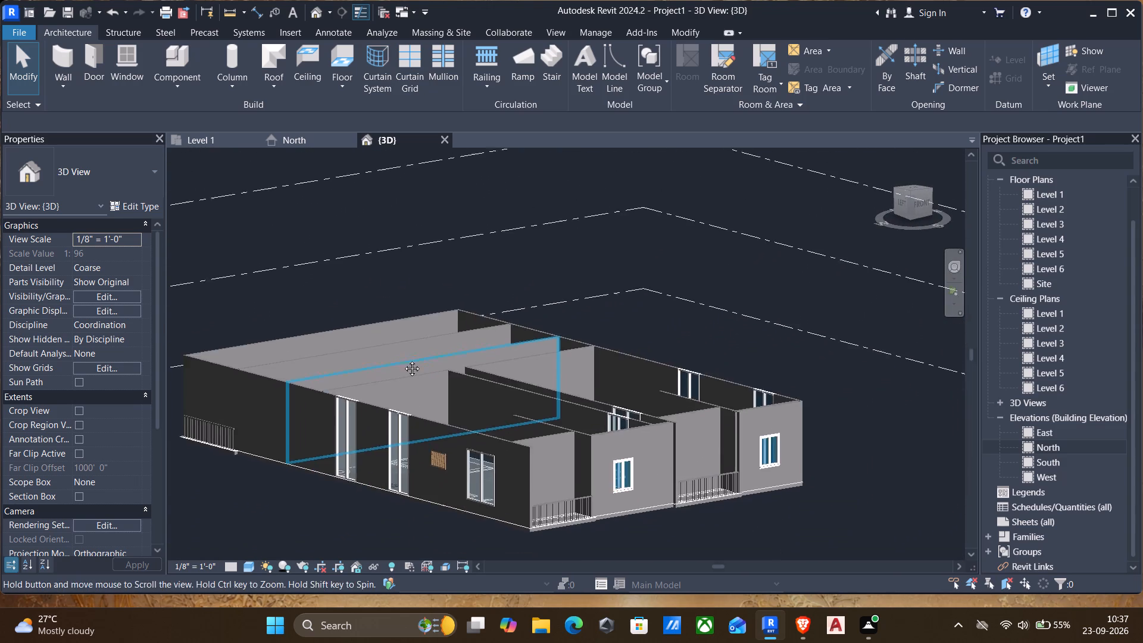
{"action": "middle_click_drag", "start_coordinate": [403, 360], "coordinate": [514, 285]}
{"action": "middle_click_drag", "start_coordinate": [557, 324], "coordinate": [464, 352], "text": "shift"}
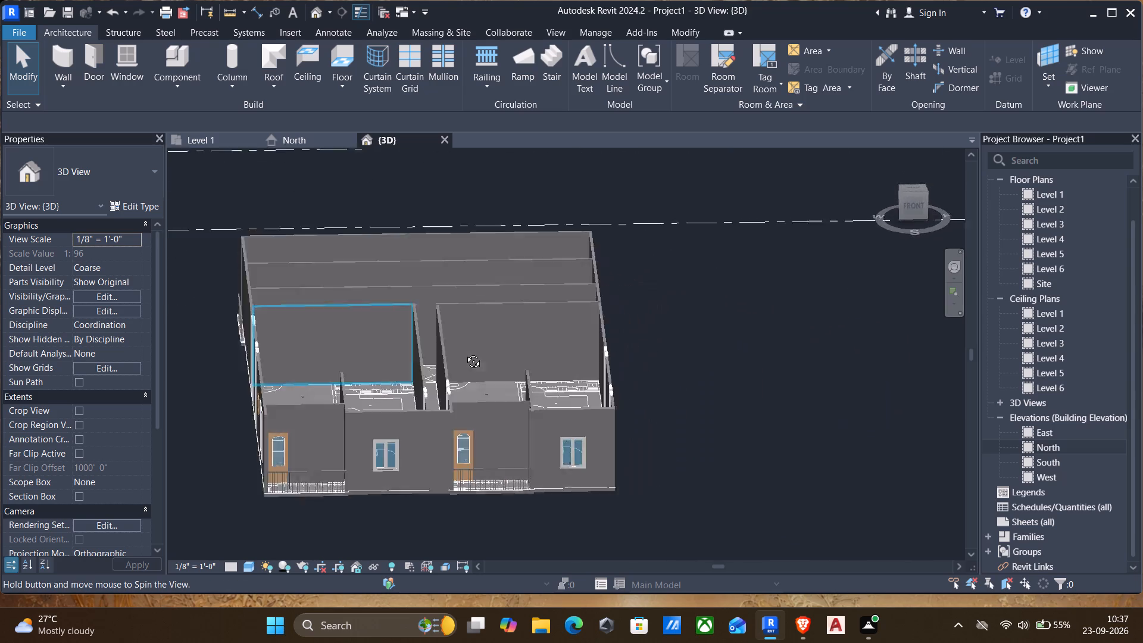
{"action": "middle_click_drag", "start_coordinate": [464, 352], "coordinate": [537, 324], "text": "shift"}
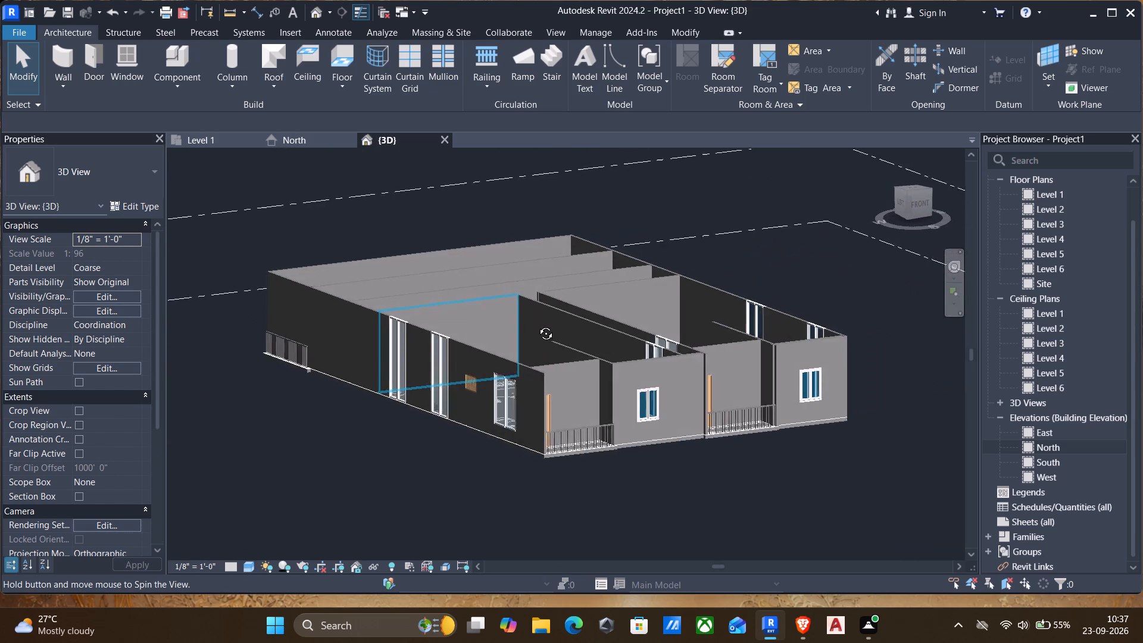
{"action": "middle_click_drag", "start_coordinate": [537, 324], "coordinate": [489, 336], "text": "shift"}
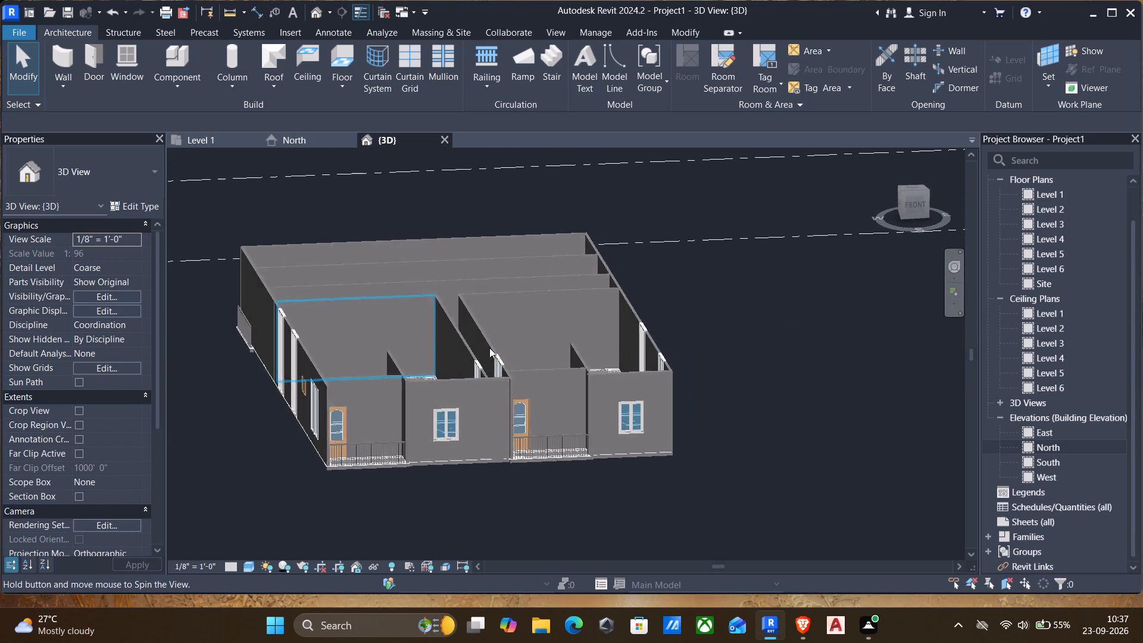
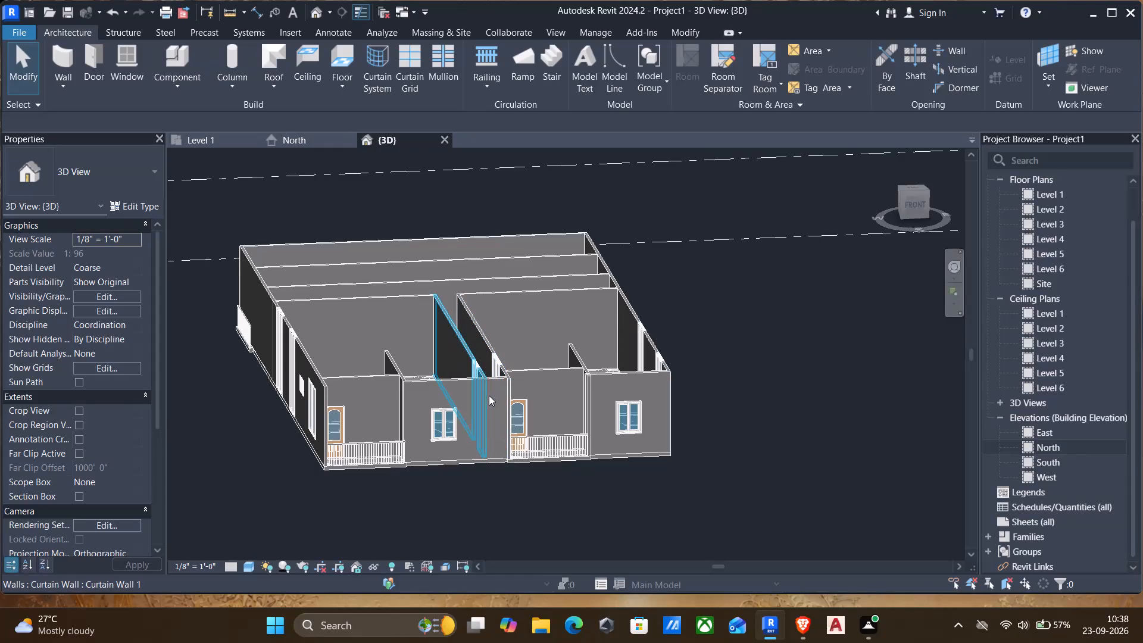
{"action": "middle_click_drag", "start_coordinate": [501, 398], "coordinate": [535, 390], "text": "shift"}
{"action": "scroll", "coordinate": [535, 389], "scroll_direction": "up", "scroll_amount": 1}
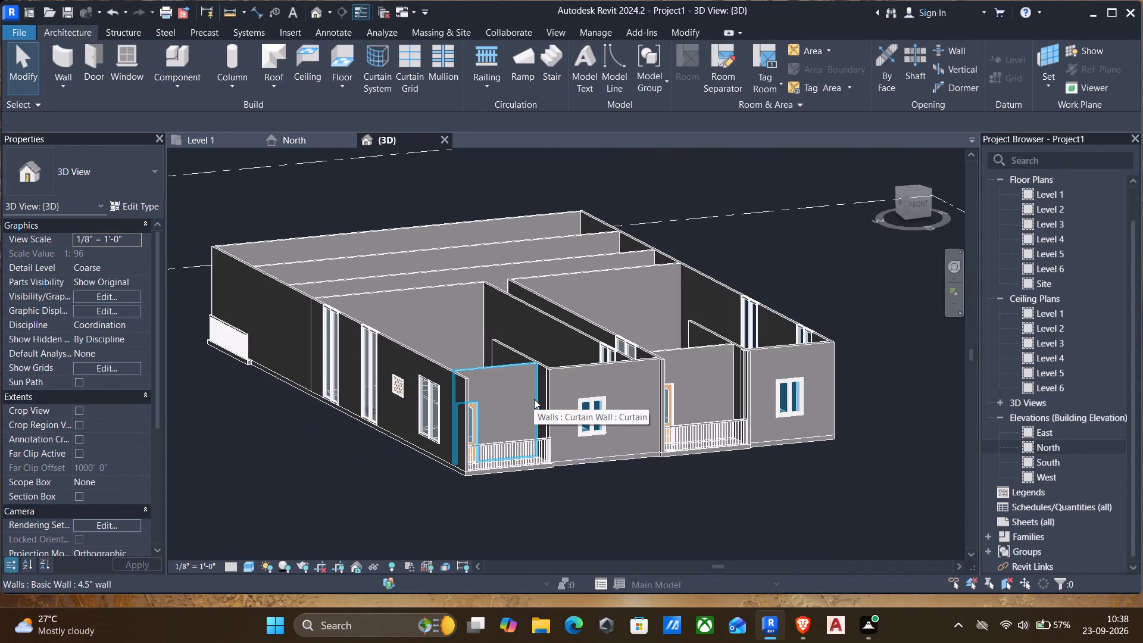
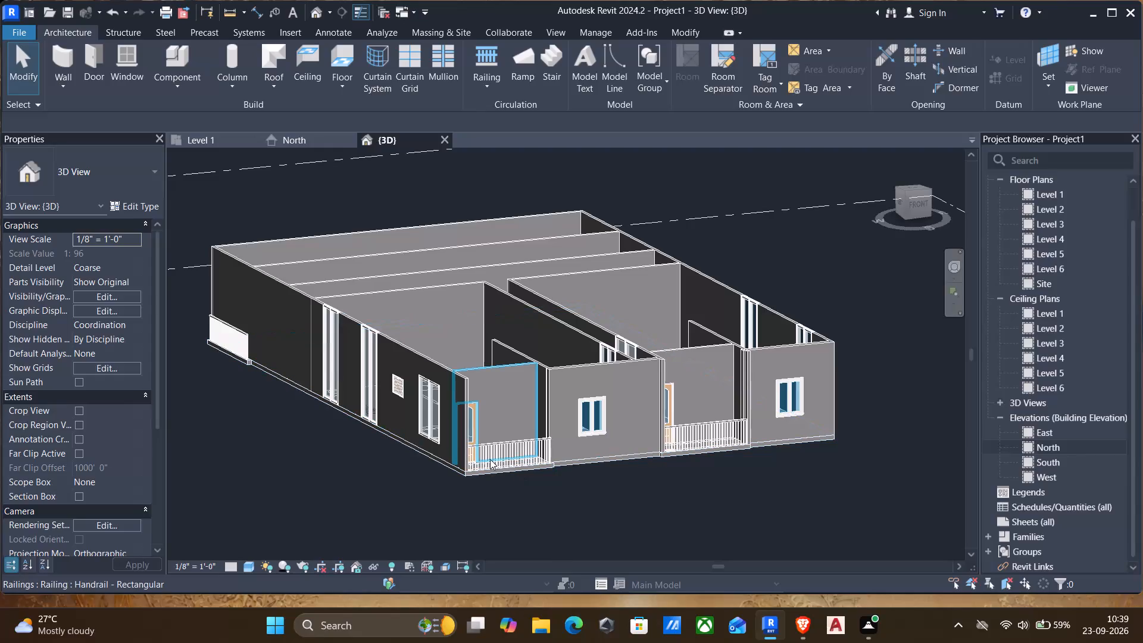
Examine the apartments' walls, windows and balcony railings from several sides and from above in the 3D view.
{"action": "scroll", "coordinate": [456, 426], "scroll_direction": "up", "scroll_amount": 2}
{"action": "middle_click_drag", "start_coordinate": [419, 427], "coordinate": [470, 395], "text": "shift"}
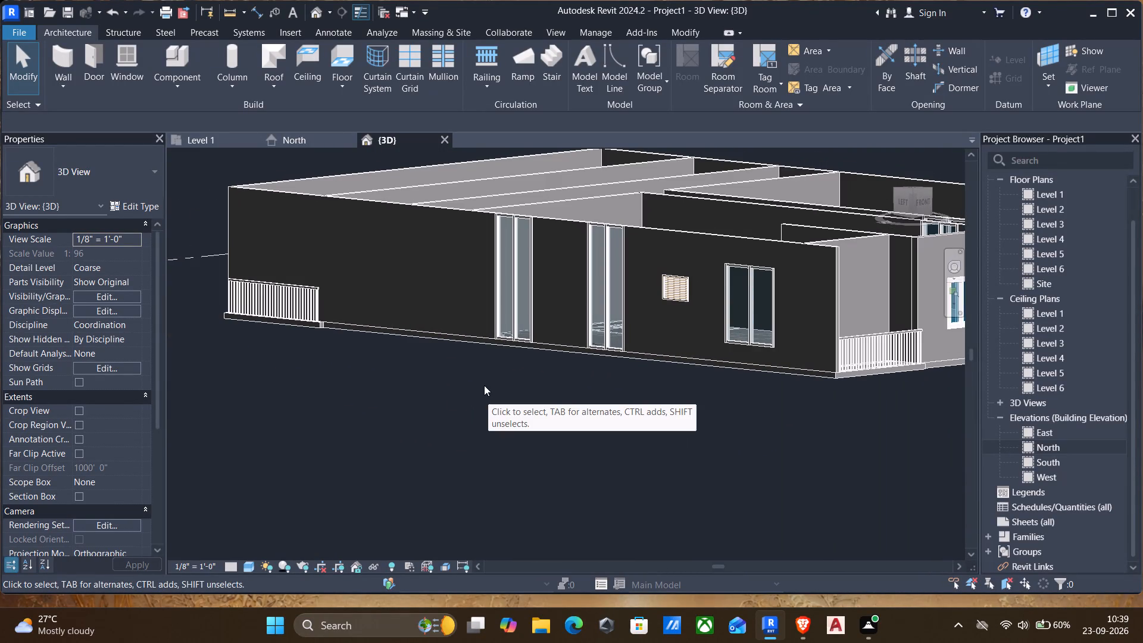
{"action": "scroll", "coordinate": [508, 401], "scroll_direction": "down", "scroll_amount": 1}
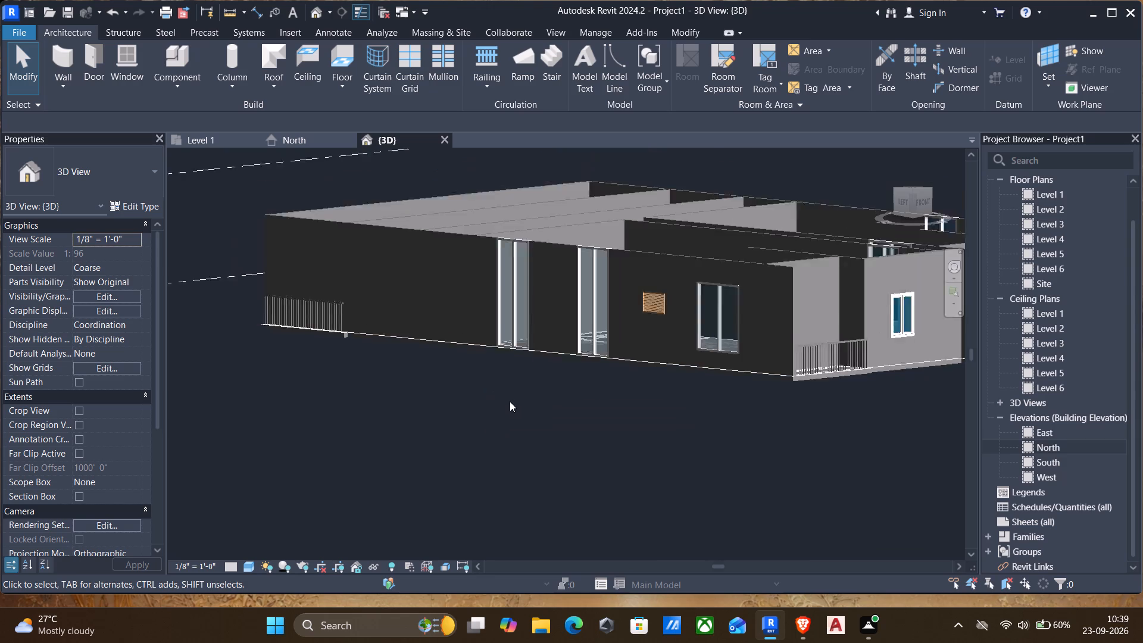
{"action": "scroll", "coordinate": [510, 401], "scroll_direction": "down", "scroll_amount": 1}
{"action": "middle_click_drag", "start_coordinate": [551, 393], "coordinate": [394, 450], "text": "shift"}
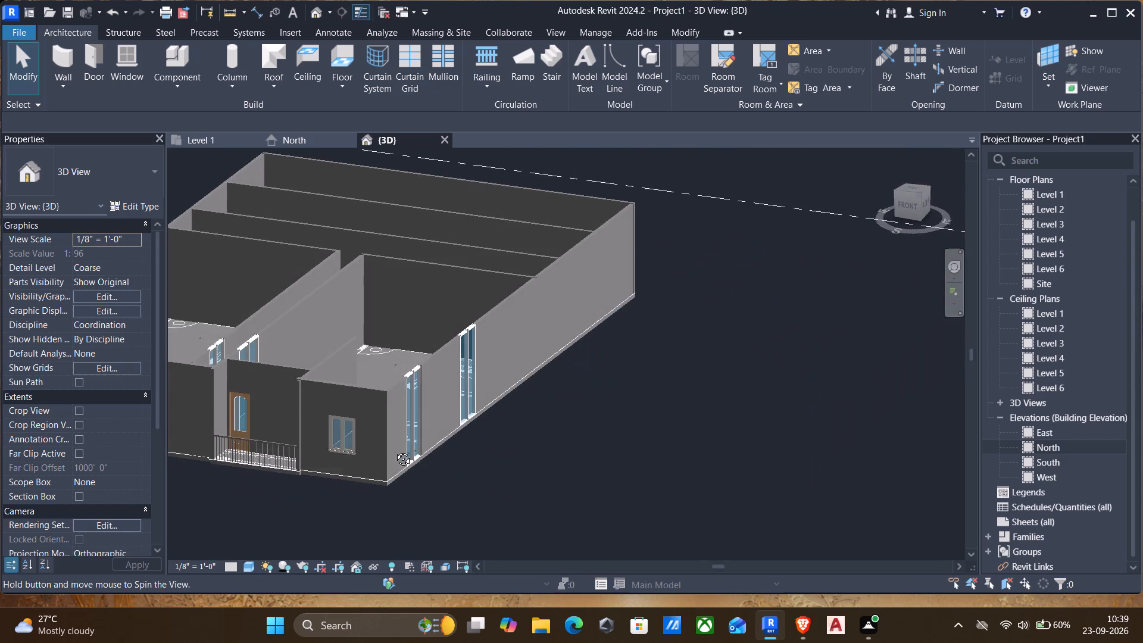
{"action": "middle_click_drag", "start_coordinate": [394, 450], "coordinate": [507, 442], "text": "shift"}
{"action": "scroll", "coordinate": [522, 428], "scroll_direction": "down", "scroll_amount": 3}
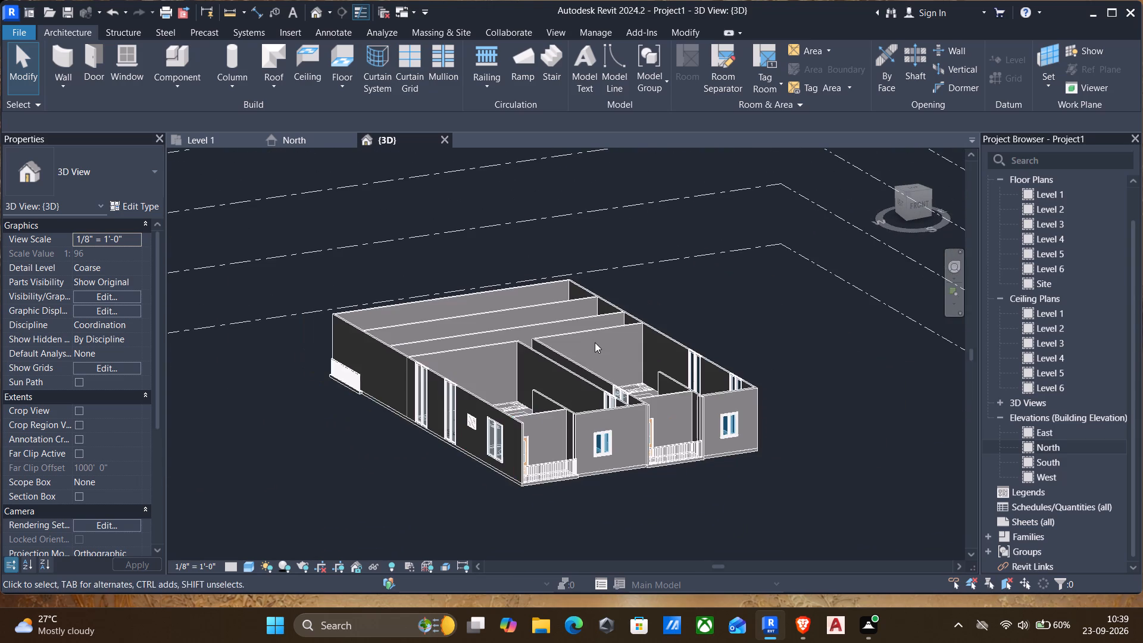
{"action": "middle_click_drag", "start_coordinate": [605, 344], "coordinate": [502, 440], "text": "shift"}
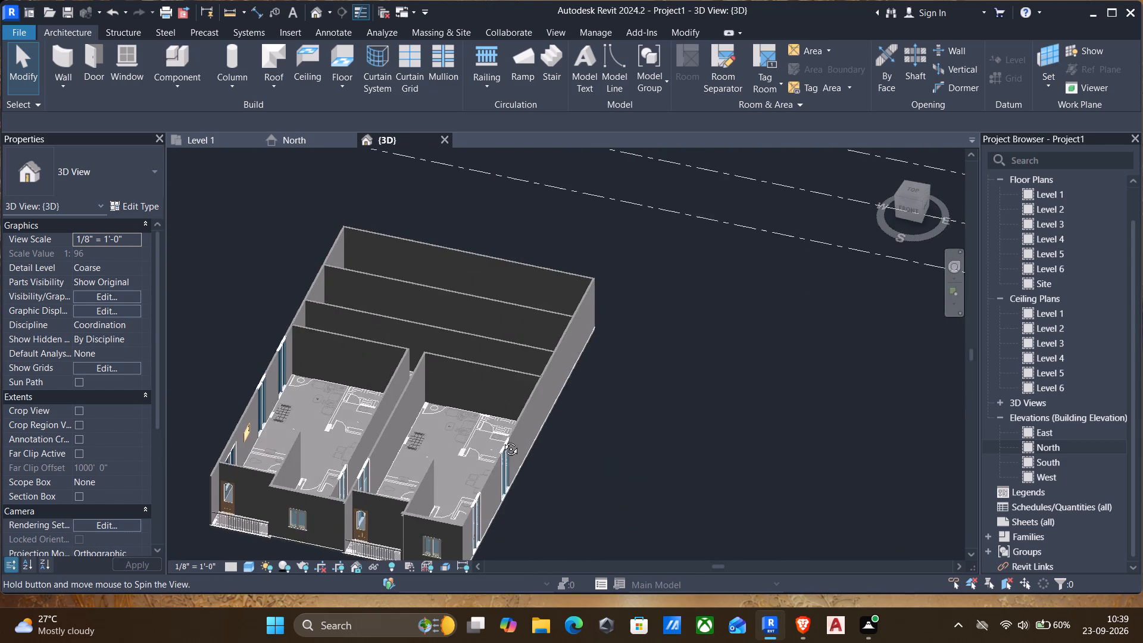
{"action": "middle_click_drag", "start_coordinate": [502, 440], "coordinate": [530, 411], "text": "shift"}
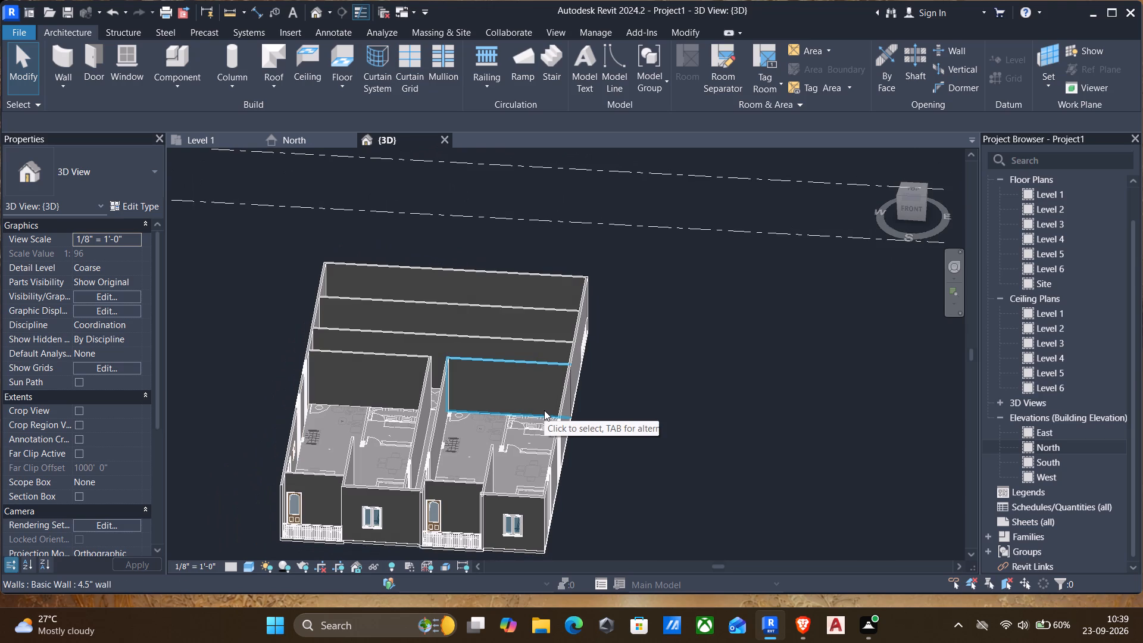
{"action": "middle_click_drag", "start_coordinate": [352, 404], "coordinate": [391, 356]}
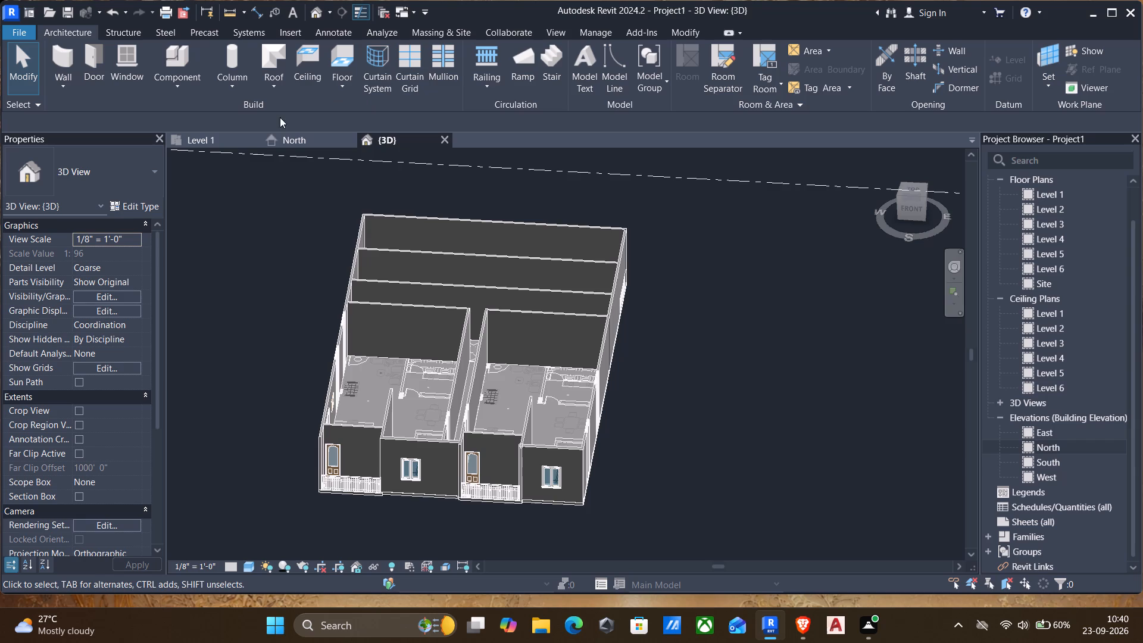
On the Level 1 plan, draw a Curtain Wall 1 about 6'-0" long along the window in apartment 3's west living-room wall.
{"action": "left_click", "coordinate": [216, 135]}
{"action": "scroll", "coordinate": [451, 334], "scroll_direction": "up", "scroll_amount": 4}
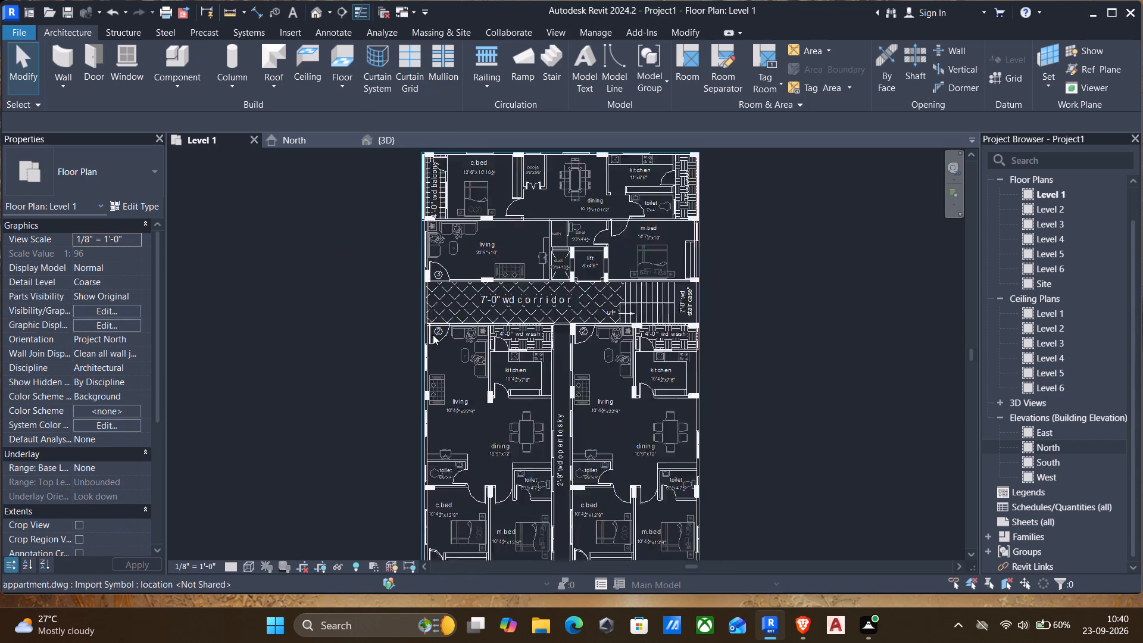
{"action": "scroll", "coordinate": [427, 337], "scroll_direction": "up", "scroll_amount": 5}
{"action": "scroll", "coordinate": [407, 336], "scroll_direction": "down", "scroll_amount": 3}
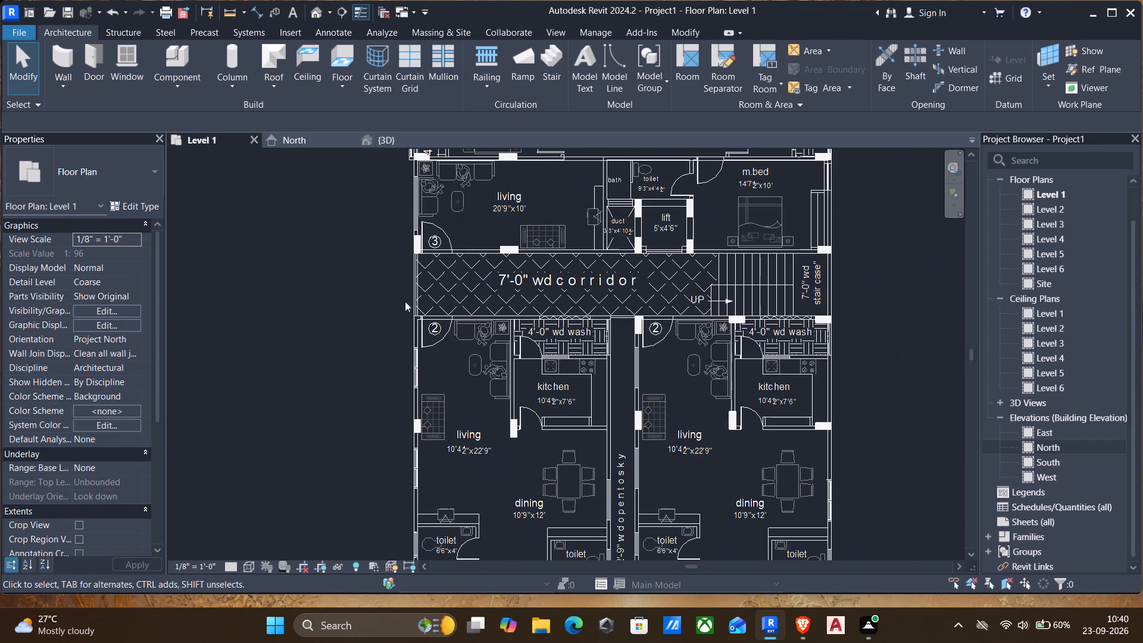
{"action": "scroll", "coordinate": [407, 351], "scroll_direction": "up", "scroll_amount": 3}
{"action": "middle_click_drag", "start_coordinate": [432, 210], "coordinate": [433, 269]}
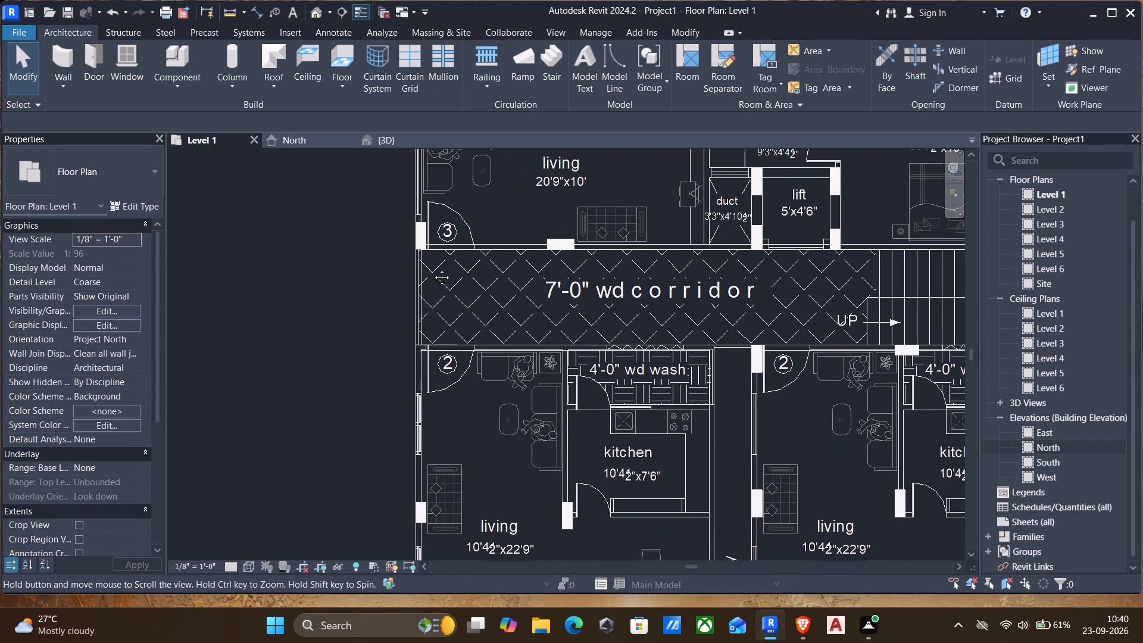
{"action": "middle_click_drag", "start_coordinate": [433, 269], "coordinate": [416, 332]}
{"action": "scroll", "coordinate": [416, 332], "scroll_direction": "up", "scroll_amount": 1}
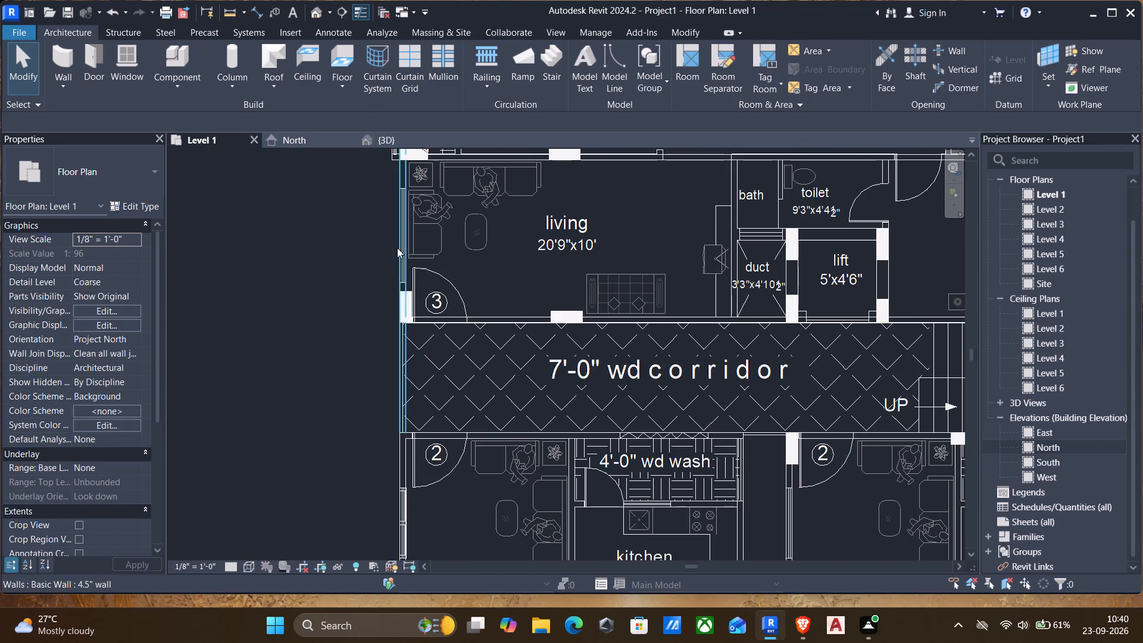
{"action": "middle_click_drag", "start_coordinate": [419, 400], "coordinate": [422, 358]}
{"action": "type", "text": "wa"}
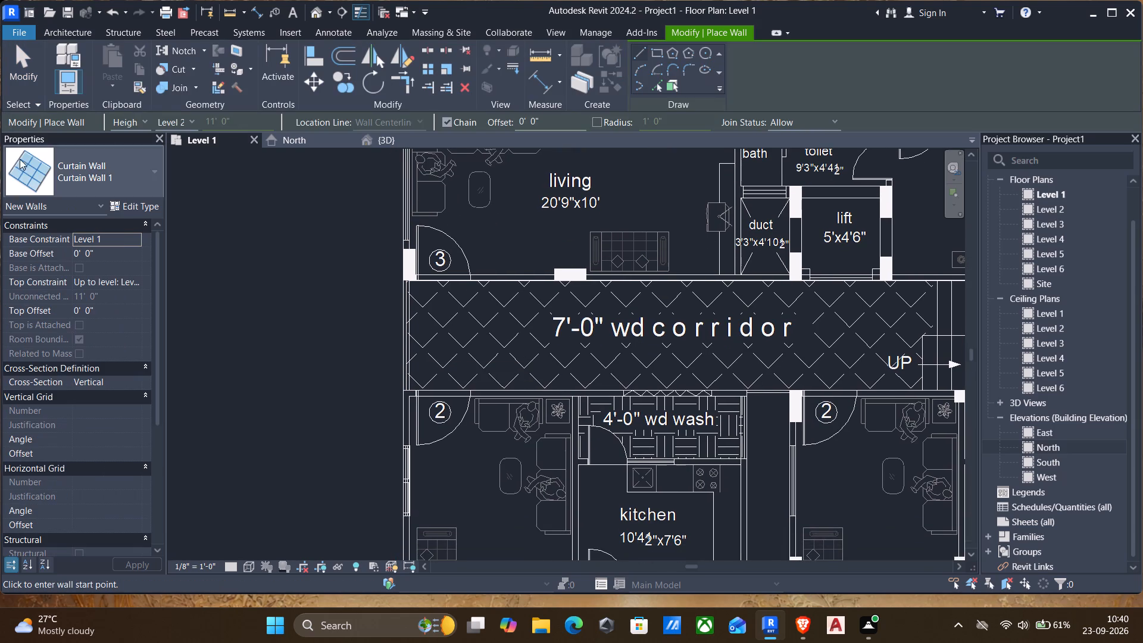
{"action": "middle_click_drag", "start_coordinate": [352, 223], "coordinate": [353, 341]}
{"action": "scroll", "coordinate": [445, 275], "scroll_direction": "up", "scroll_amount": 4}
{"action": "scroll", "coordinate": [393, 269], "scroll_direction": "up", "scroll_amount": 1}
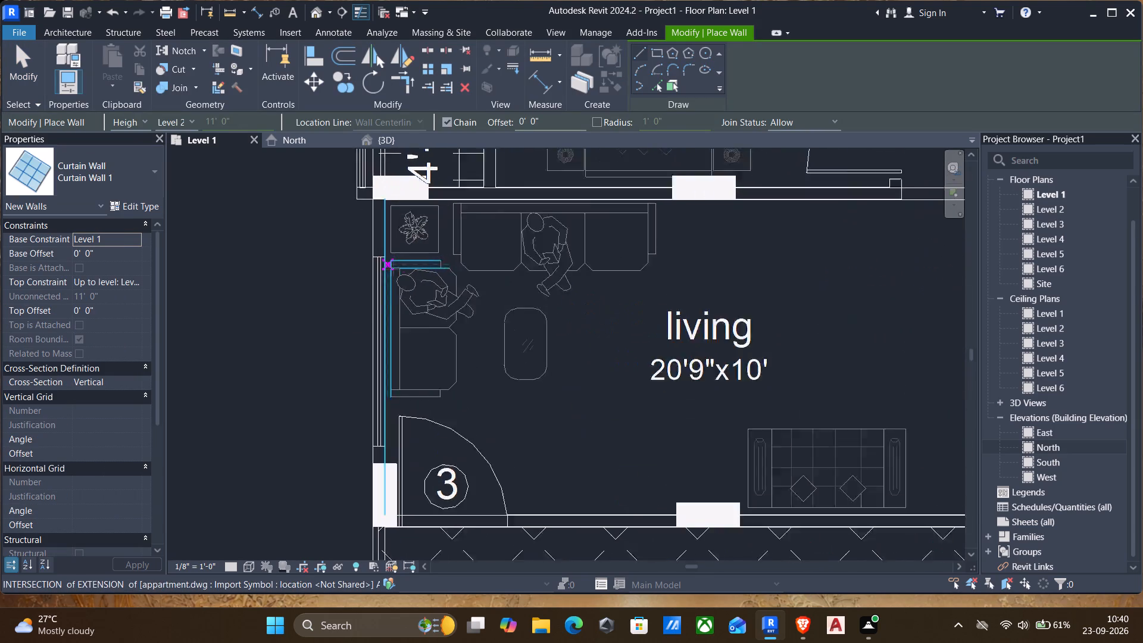
{"action": "scroll", "coordinate": [392, 269], "scroll_direction": "up", "scroll_amount": 4}
{"action": "left_click", "coordinate": [368, 251]}
{"action": "scroll", "coordinate": [378, 347], "scroll_direction": "down", "scroll_amount": 1}
{"action": "middle_click_drag", "start_coordinate": [381, 366], "coordinate": [368, 238]}
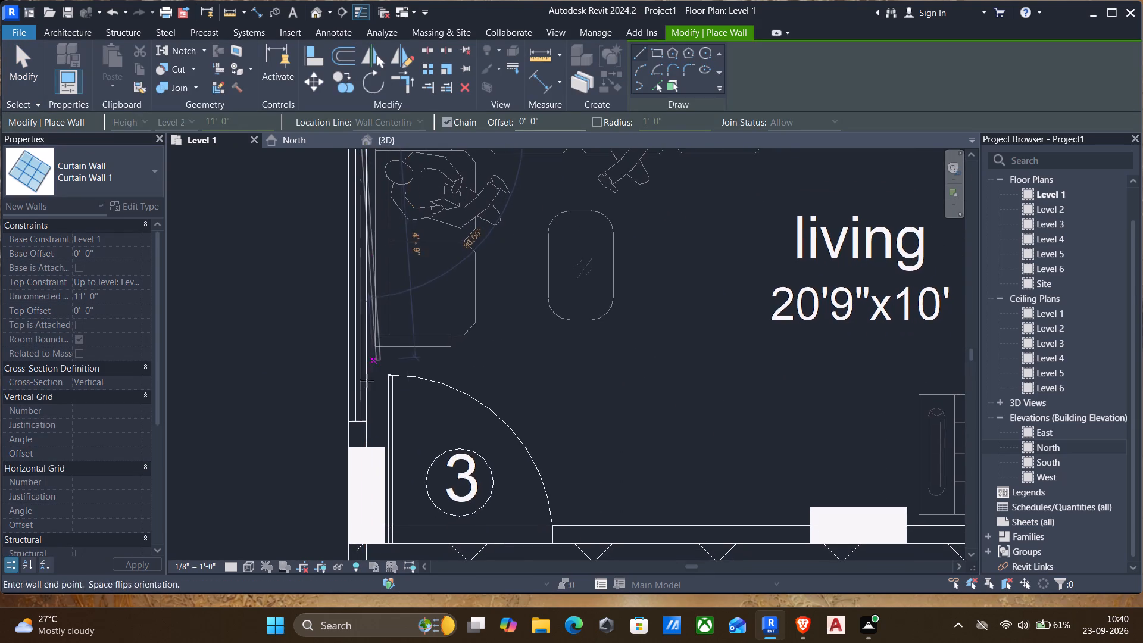
{"action": "scroll", "coordinate": [366, 392], "scroll_direction": "up", "scroll_amount": 3}
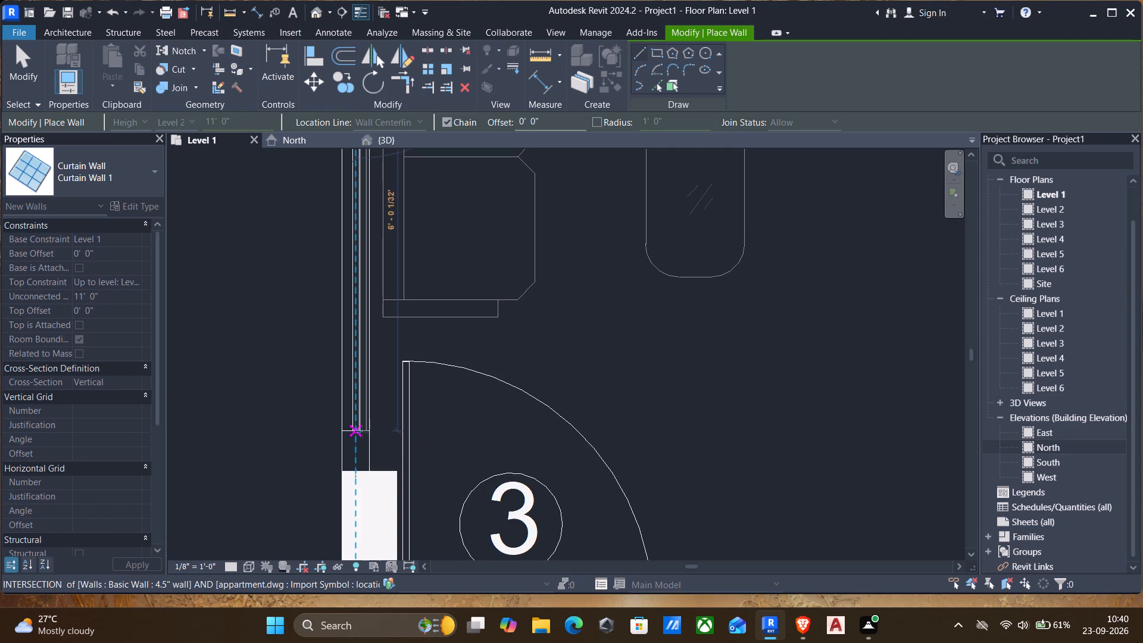
{"action": "left_click", "coordinate": [361, 431]}
{"action": "key", "text": "Escape"}
Look over apartment 3's outer walls and rooms on the Level 1 plan, from the balcony and c.bed down to the corridor.
{"action": "scroll", "coordinate": [354, 414], "scroll_direction": "down", "scroll_amount": 4}
{"action": "middle_click_drag", "start_coordinate": [335, 318], "coordinate": [333, 456]}
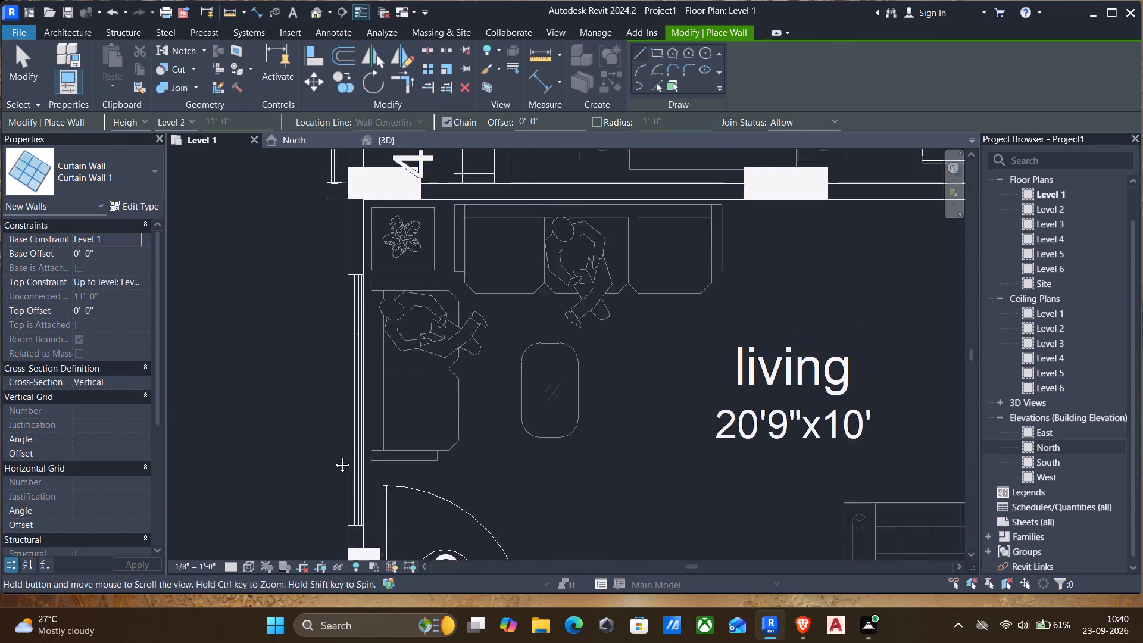
{"action": "middle_click_drag", "start_coordinate": [333, 456], "coordinate": [337, 467]}
{"action": "scroll", "coordinate": [333, 453], "scroll_direction": "down", "scroll_amount": 2}
{"action": "middle_click_drag", "start_coordinate": [311, 363], "coordinate": [389, 547]}
{"action": "scroll", "coordinate": [389, 535], "scroll_direction": "down", "scroll_amount": 3}
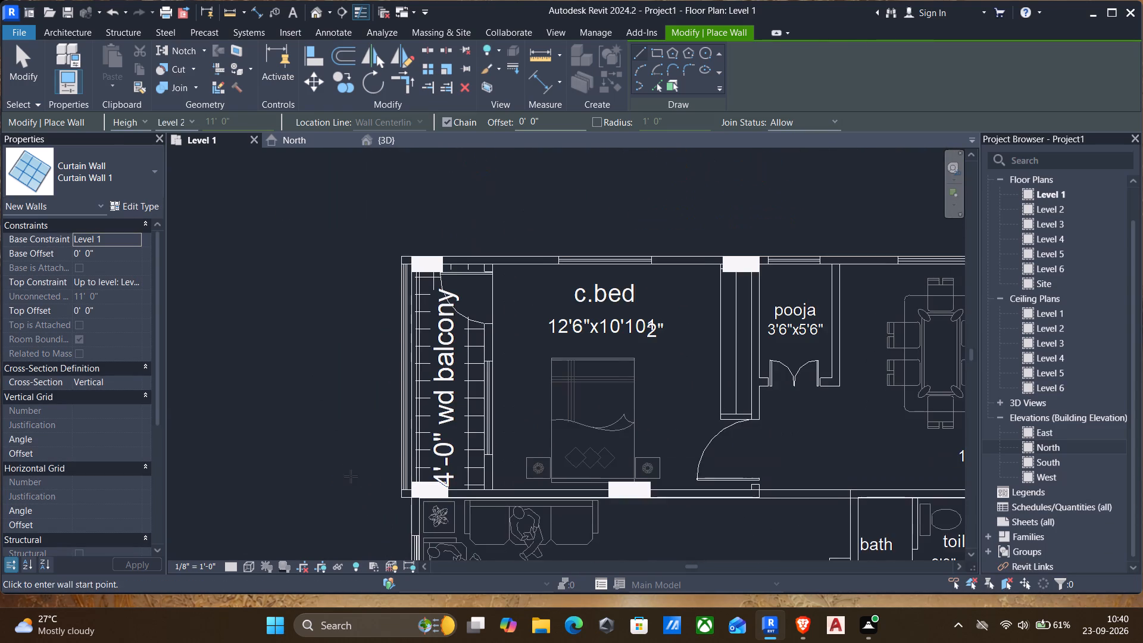
{"action": "middle_click_drag", "start_coordinate": [351, 476], "coordinate": [371, 444]}
{"action": "scroll", "coordinate": [387, 420], "scroll_direction": "down", "scroll_amount": 3}
{"action": "middle_click_drag", "start_coordinate": [415, 464], "coordinate": [301, 328]}
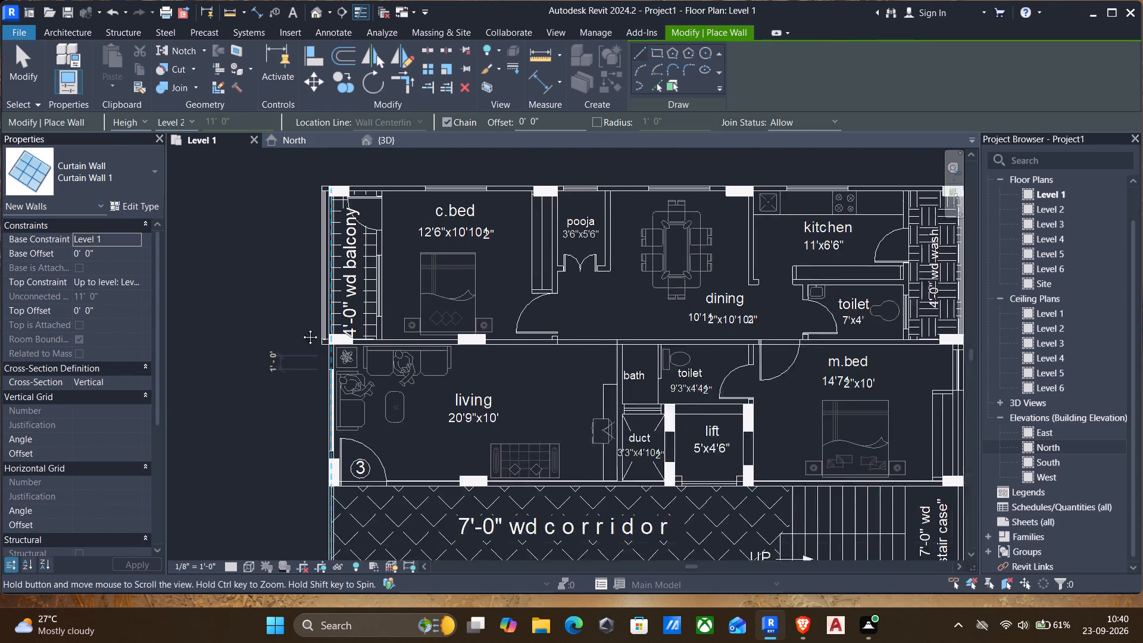
{"action": "middle_click_drag", "start_coordinate": [301, 328], "coordinate": [290, 316]}
{"action": "middle_click_drag", "start_coordinate": [330, 368], "coordinate": [337, 354]}
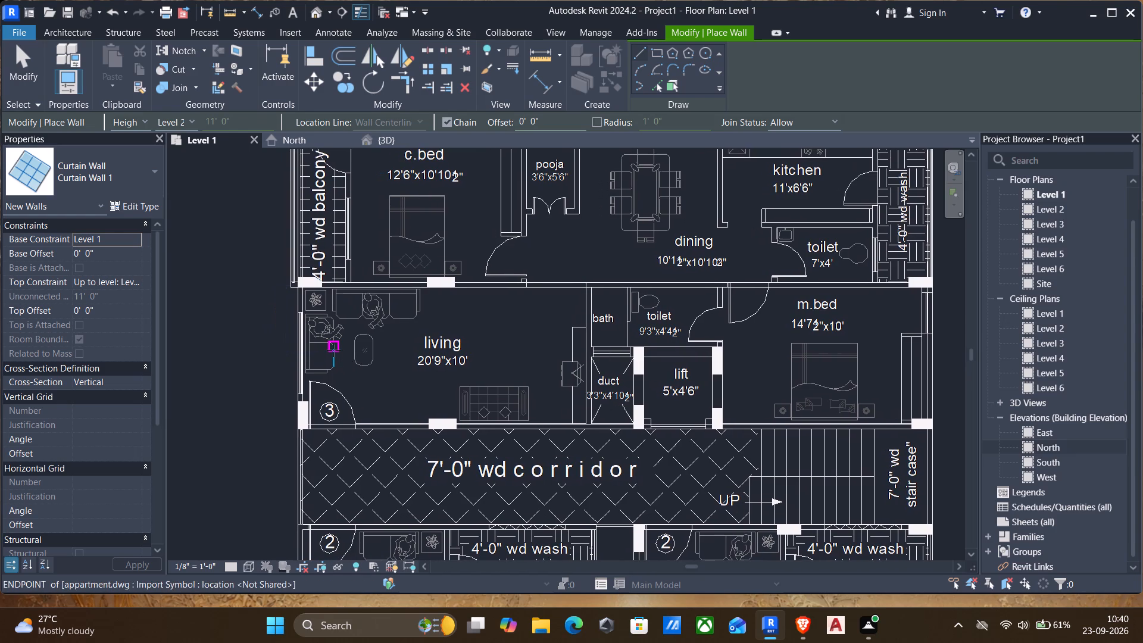
{"action": "key", "text": "Escape"}
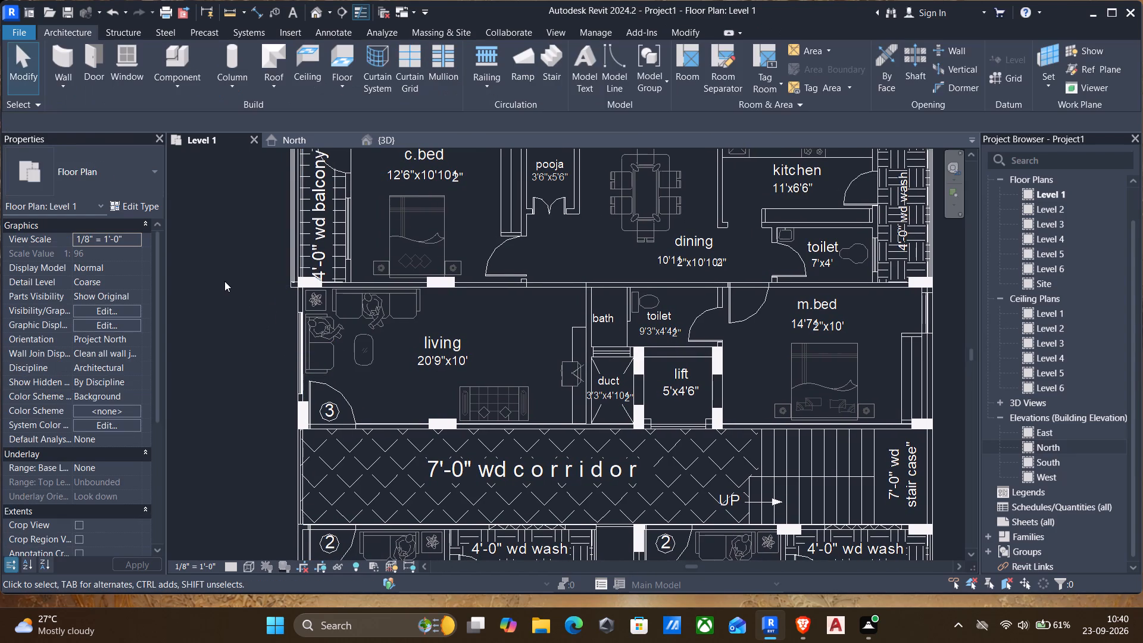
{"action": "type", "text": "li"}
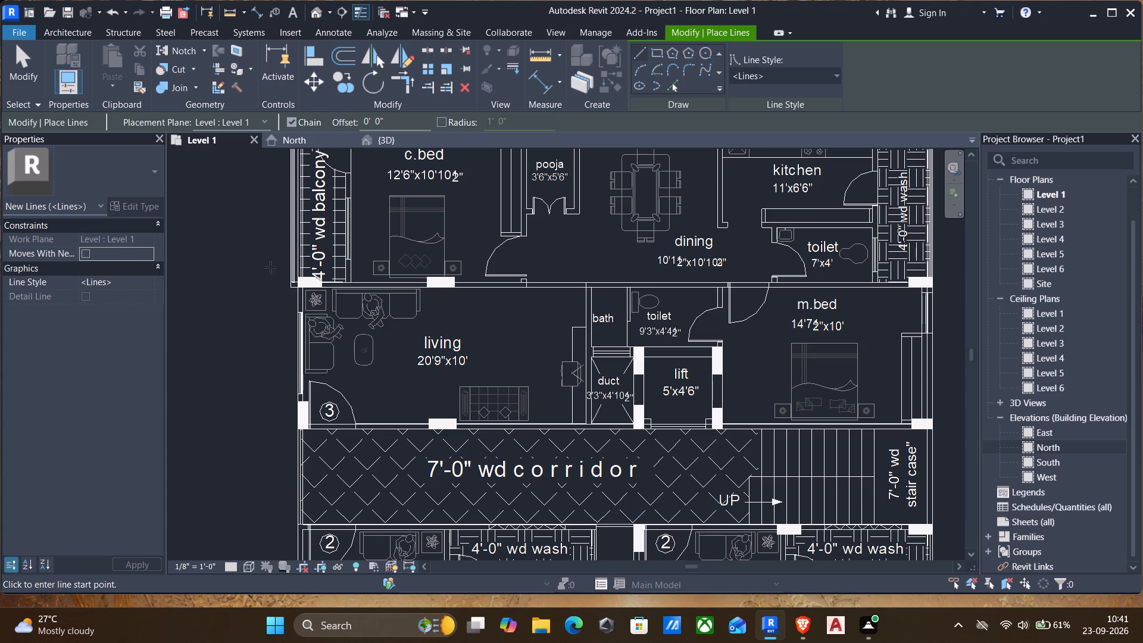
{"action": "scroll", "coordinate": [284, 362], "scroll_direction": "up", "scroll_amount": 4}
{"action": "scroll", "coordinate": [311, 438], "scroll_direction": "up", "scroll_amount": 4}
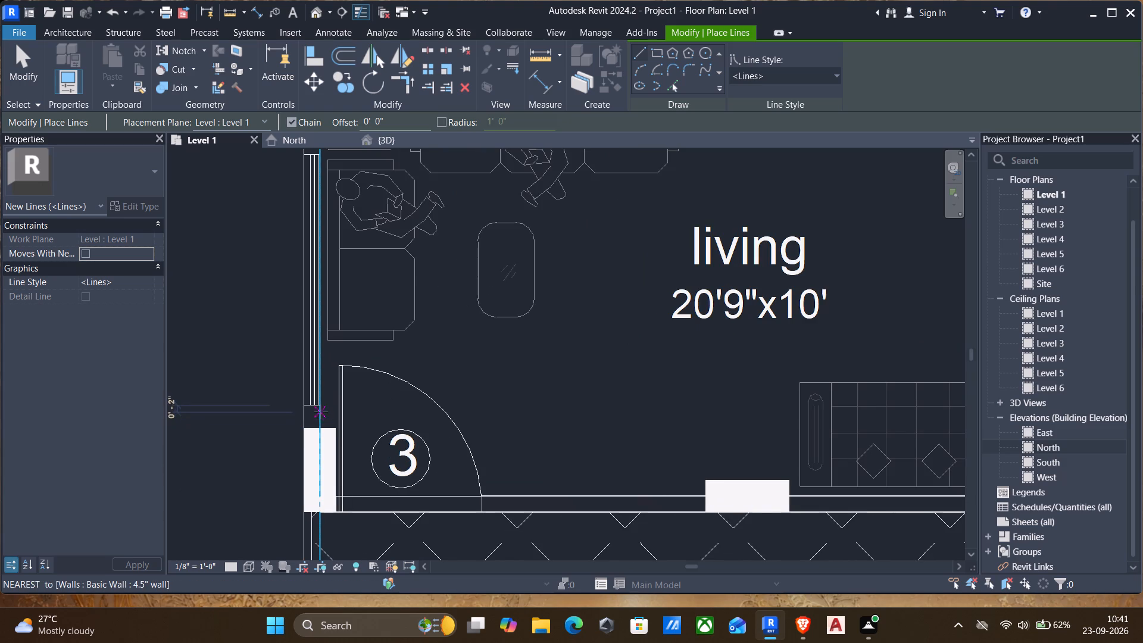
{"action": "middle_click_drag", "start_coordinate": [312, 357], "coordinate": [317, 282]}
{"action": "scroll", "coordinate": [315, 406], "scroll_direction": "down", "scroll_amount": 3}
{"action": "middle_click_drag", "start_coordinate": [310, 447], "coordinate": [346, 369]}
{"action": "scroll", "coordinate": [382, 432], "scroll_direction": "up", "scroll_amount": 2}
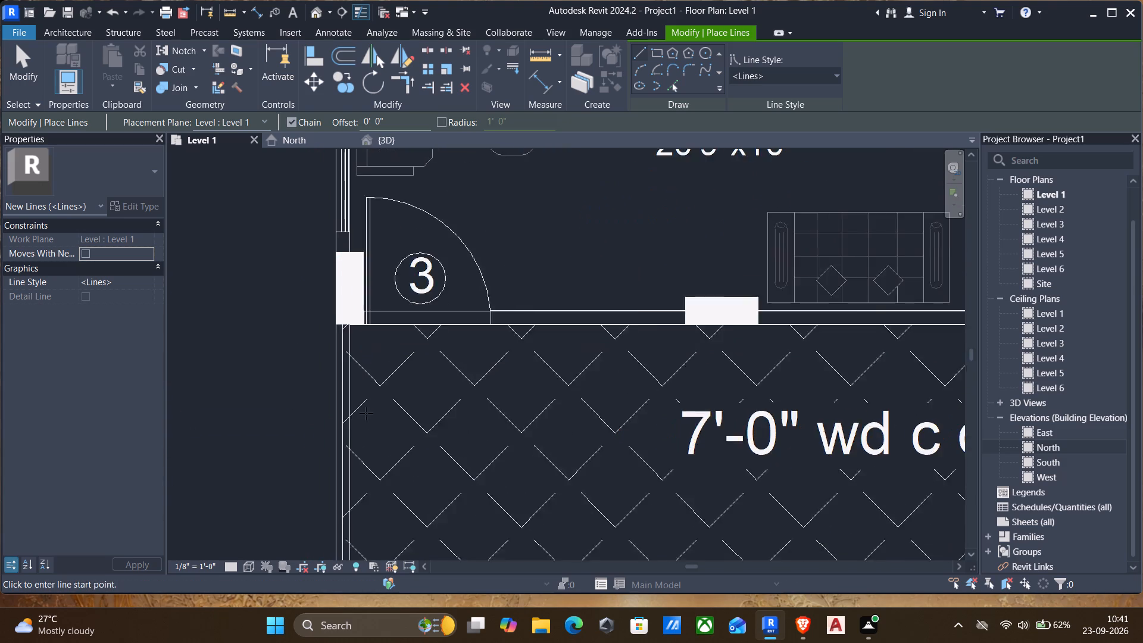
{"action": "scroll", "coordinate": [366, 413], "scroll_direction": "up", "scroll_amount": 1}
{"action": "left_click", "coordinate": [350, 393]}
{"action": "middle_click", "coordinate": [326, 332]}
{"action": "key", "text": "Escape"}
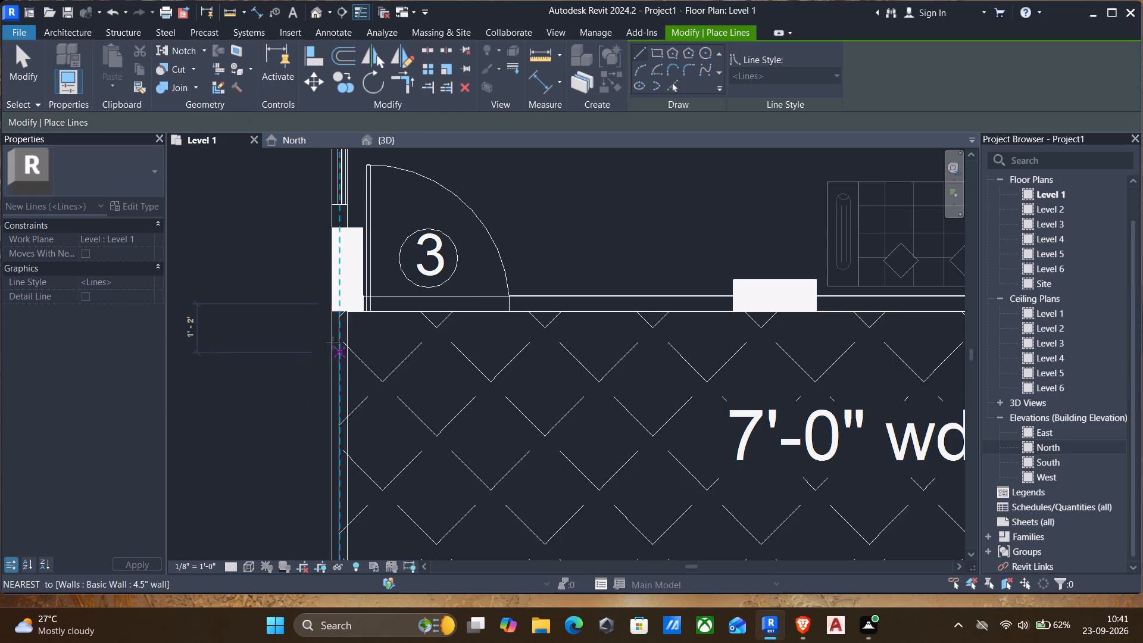
Cut the west living-room curtain wall of apartment 3 out of its host 4.5" wall.
{"action": "middle_click_drag", "start_coordinate": [342, 301], "coordinate": [371, 411]}
{"action": "middle_click_drag", "start_coordinate": [322, 319], "coordinate": [304, 405]}
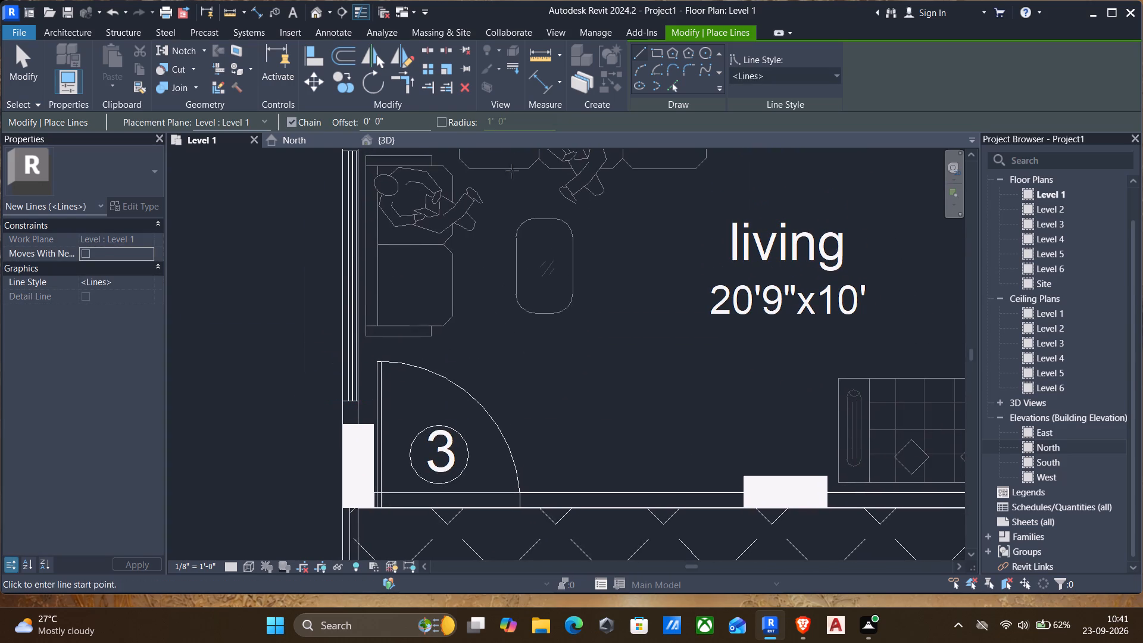
{"action": "left_click", "coordinate": [171, 73]}
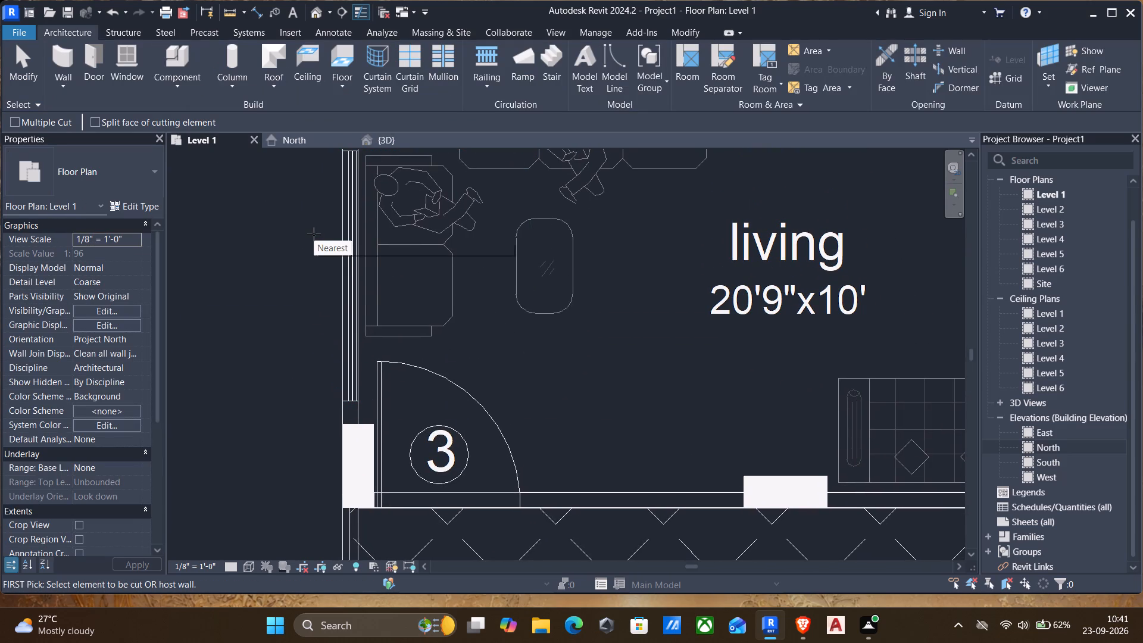
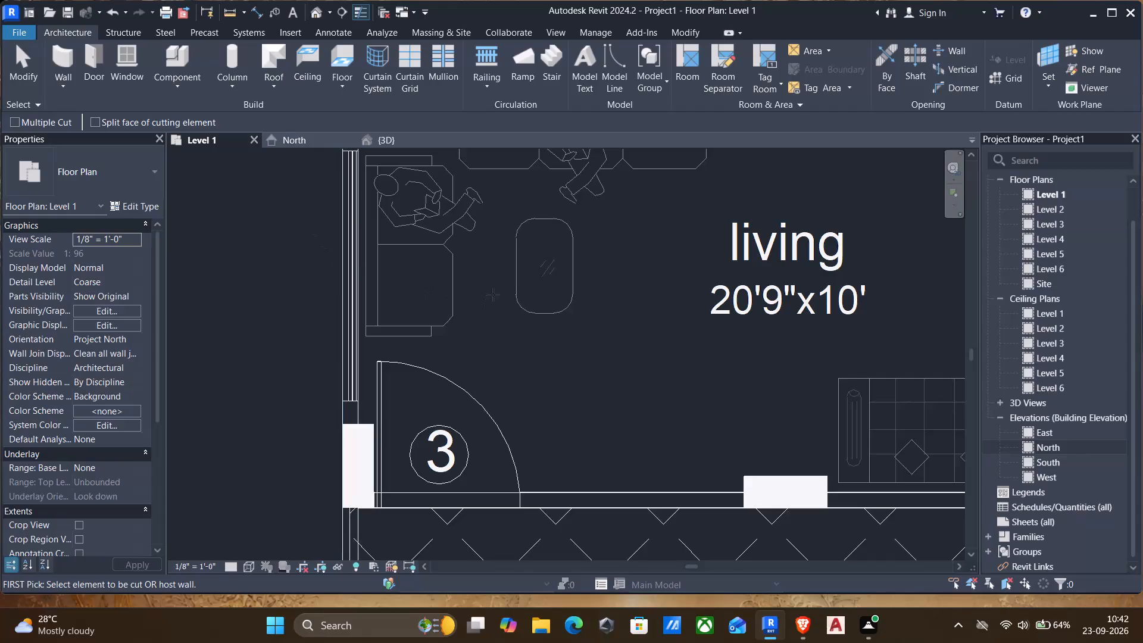
Check the whole building in the 3D view, and the walls around apartment 3's living room on the Level 1 plan.
{"action": "scroll", "coordinate": [579, 261], "scroll_direction": "down", "scroll_amount": 3}
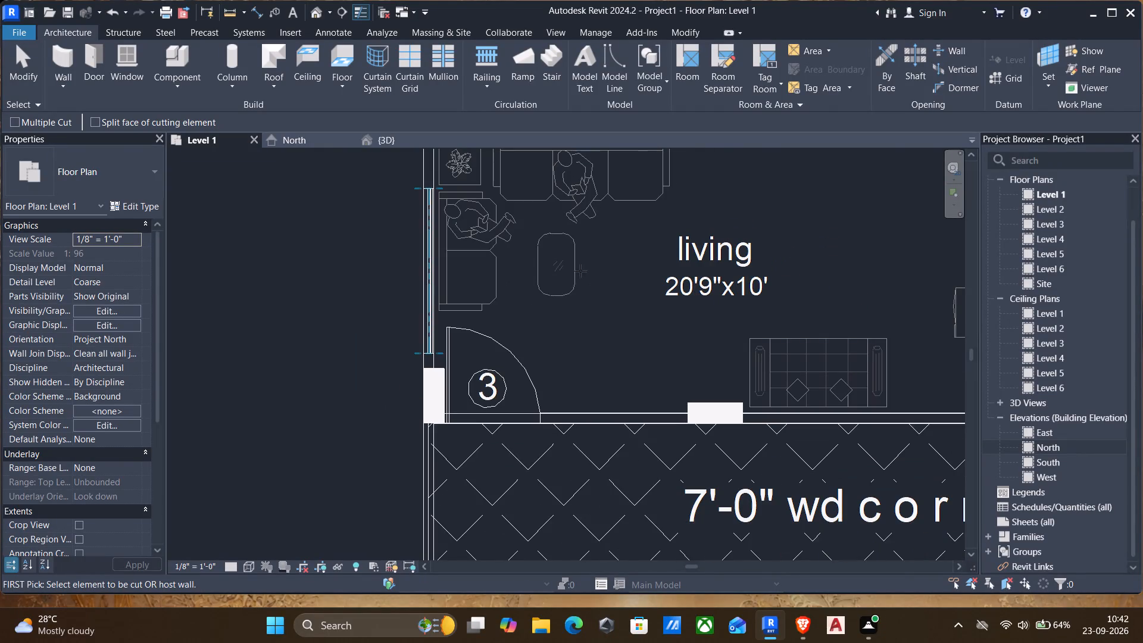
{"action": "left_click", "coordinate": [318, 9]}
{"action": "middle_click_drag", "start_coordinate": [424, 319], "coordinate": [457, 305], "text": "shift"}
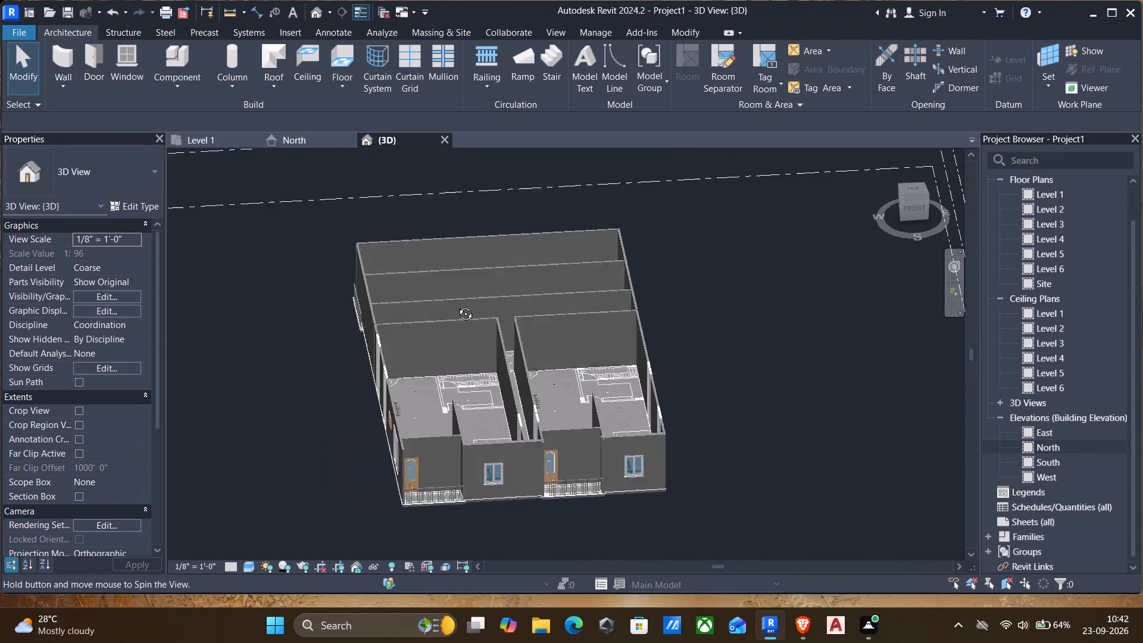
{"action": "middle_click_drag", "start_coordinate": [457, 305], "coordinate": [455, 308], "text": "shift"}
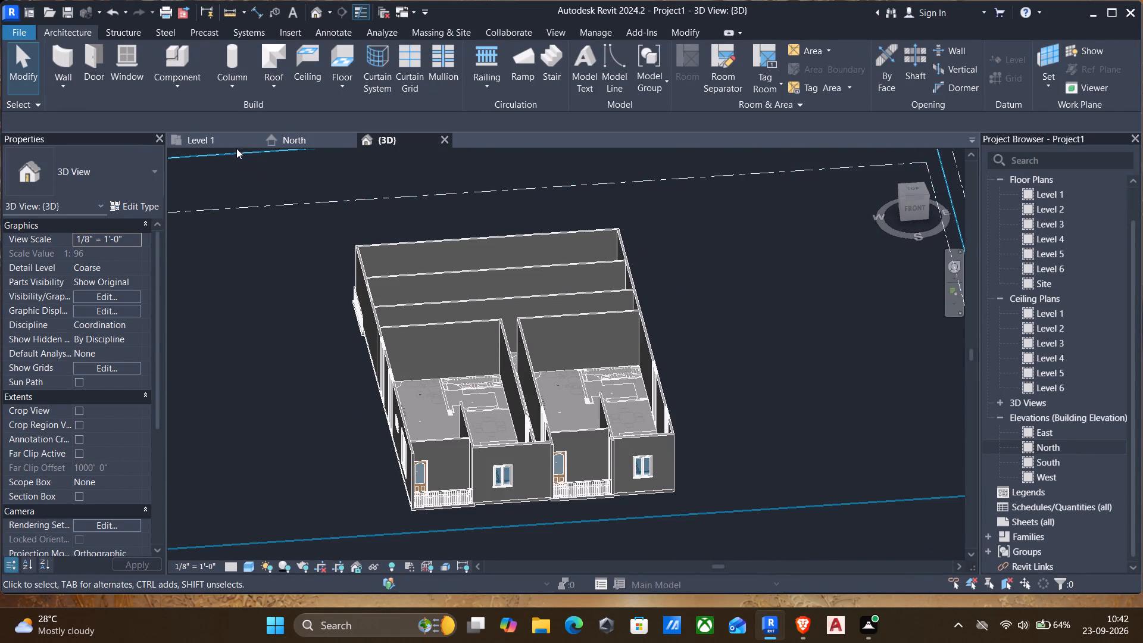
{"action": "left_click", "coordinate": [232, 144]}
{"action": "middle_click_drag", "start_coordinate": [402, 248], "coordinate": [359, 388]}
{"action": "scroll", "coordinate": [359, 388], "scroll_direction": "up", "scroll_amount": 1}
{"action": "scroll", "coordinate": [358, 387], "scroll_direction": "down", "scroll_amount": 3}
{"action": "middle_click_drag", "start_coordinate": [343, 341], "coordinate": [352, 338]}
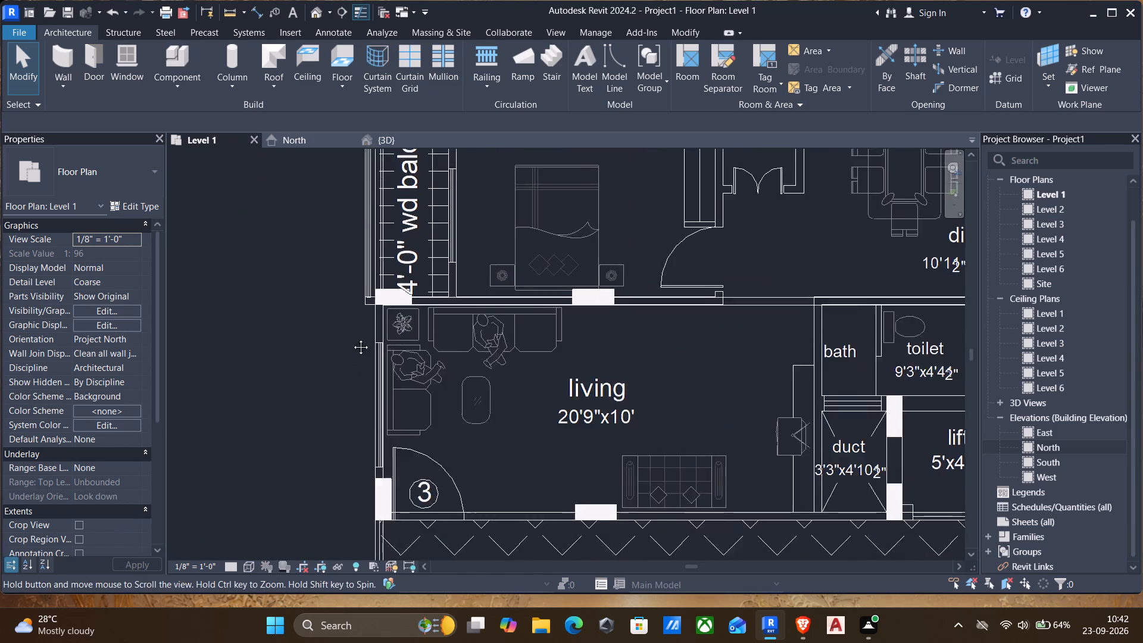
{"action": "middle_click_drag", "start_coordinate": [352, 338], "coordinate": [388, 313]}
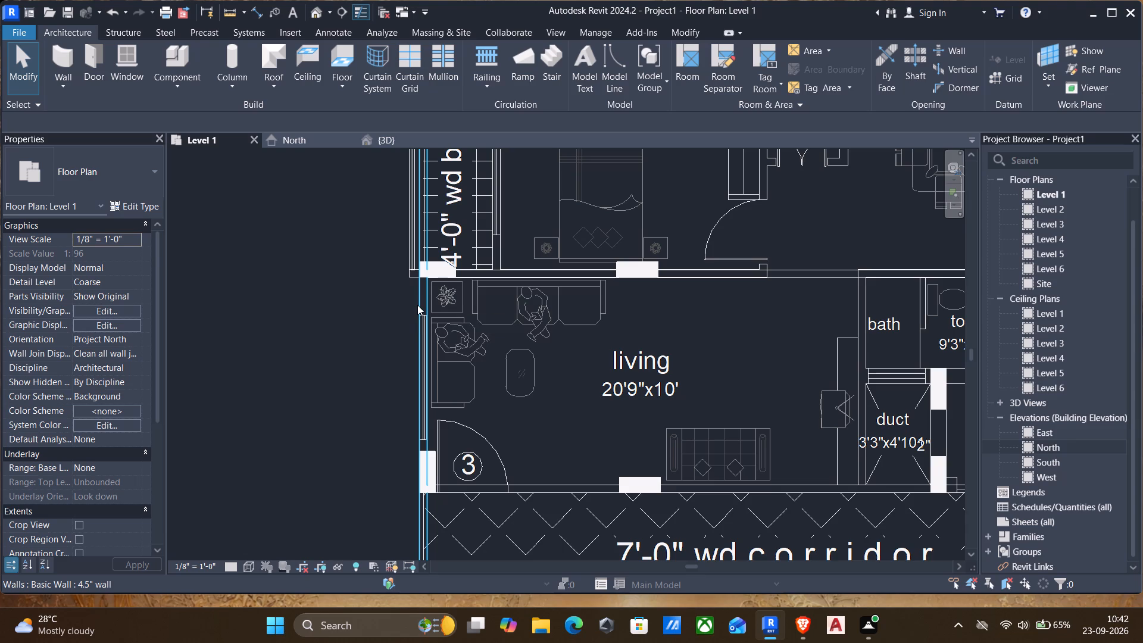
{"action": "middle_click_drag", "start_coordinate": [395, 271], "coordinate": [399, 279]}
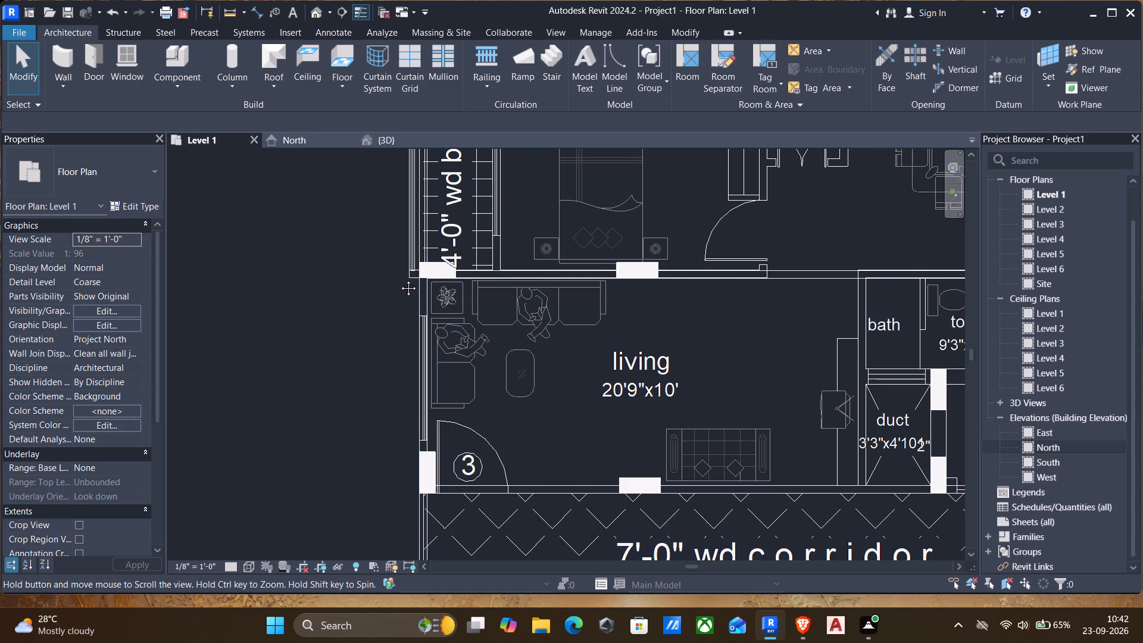
{"action": "middle_click_drag", "start_coordinate": [399, 279], "coordinate": [442, 241]}
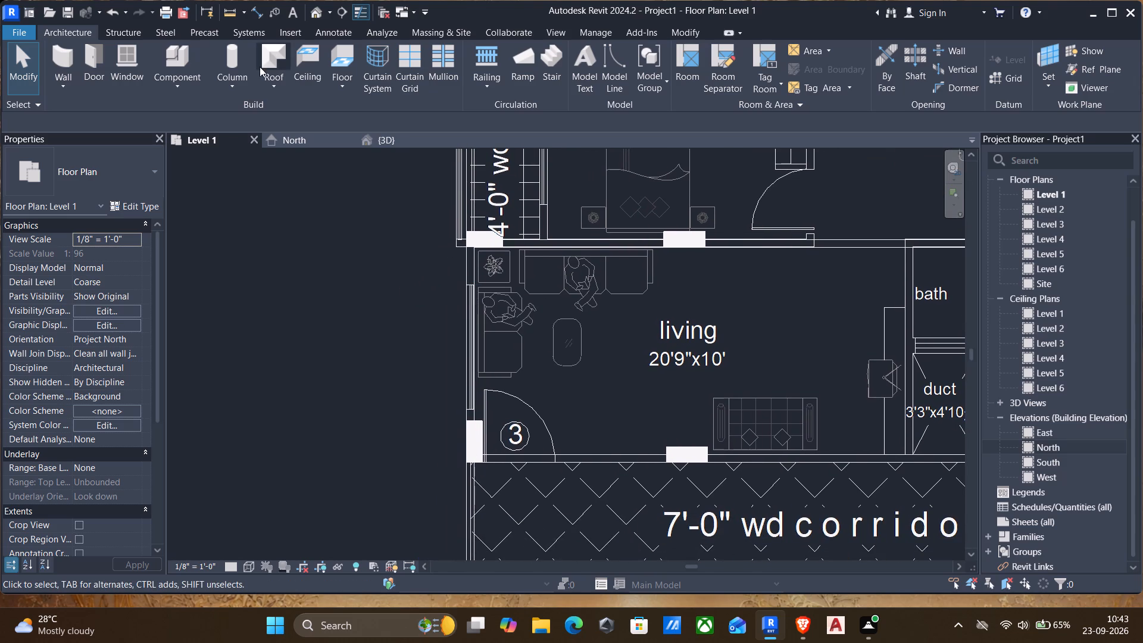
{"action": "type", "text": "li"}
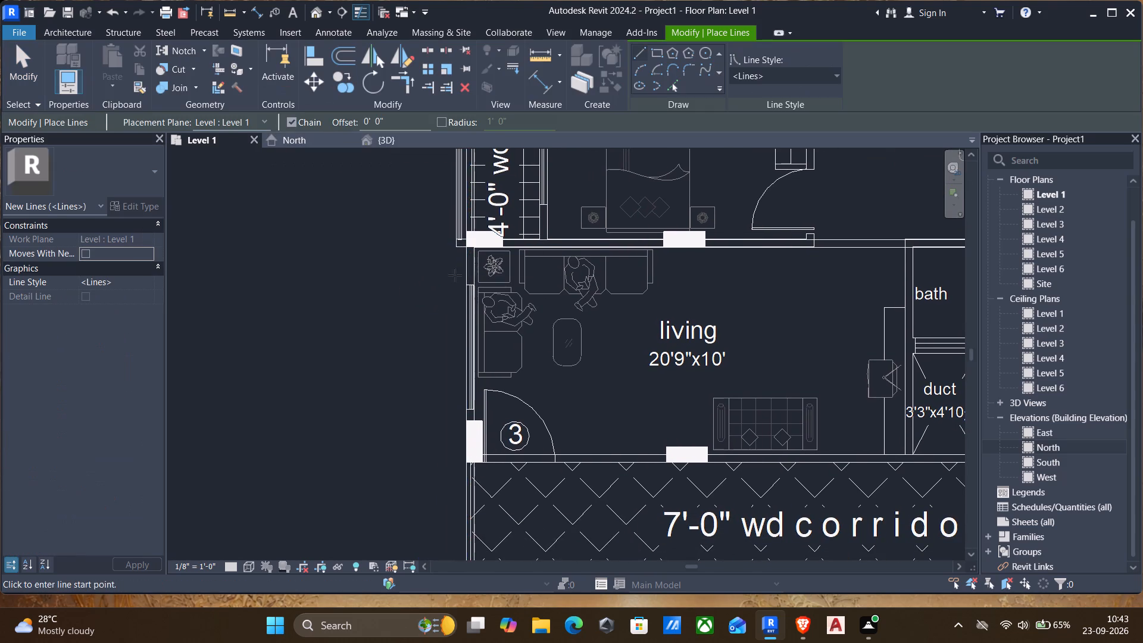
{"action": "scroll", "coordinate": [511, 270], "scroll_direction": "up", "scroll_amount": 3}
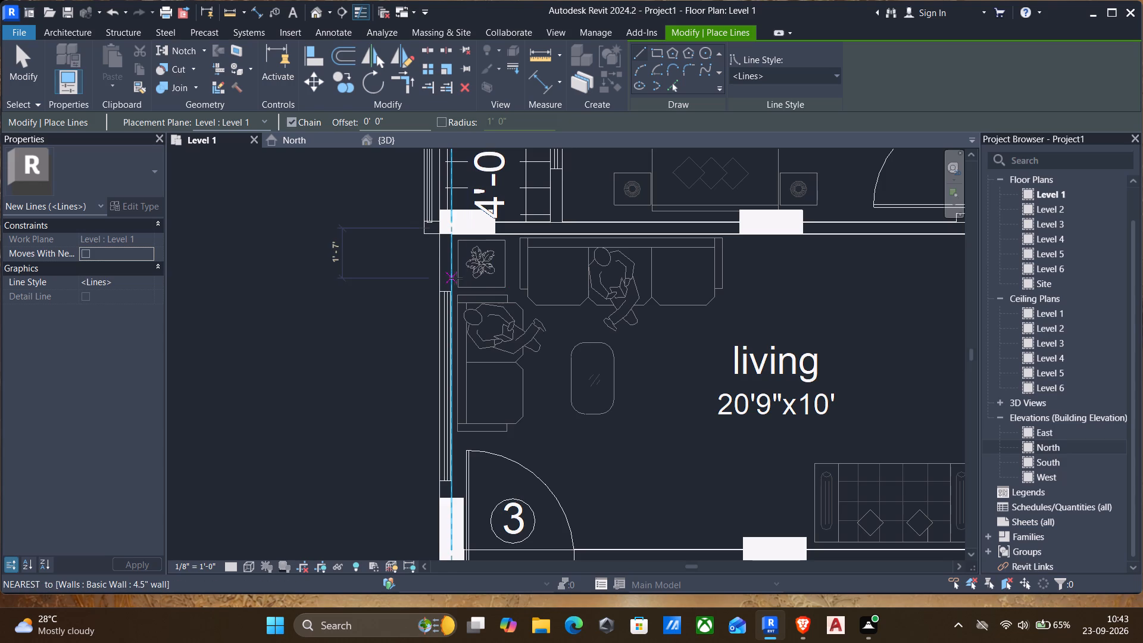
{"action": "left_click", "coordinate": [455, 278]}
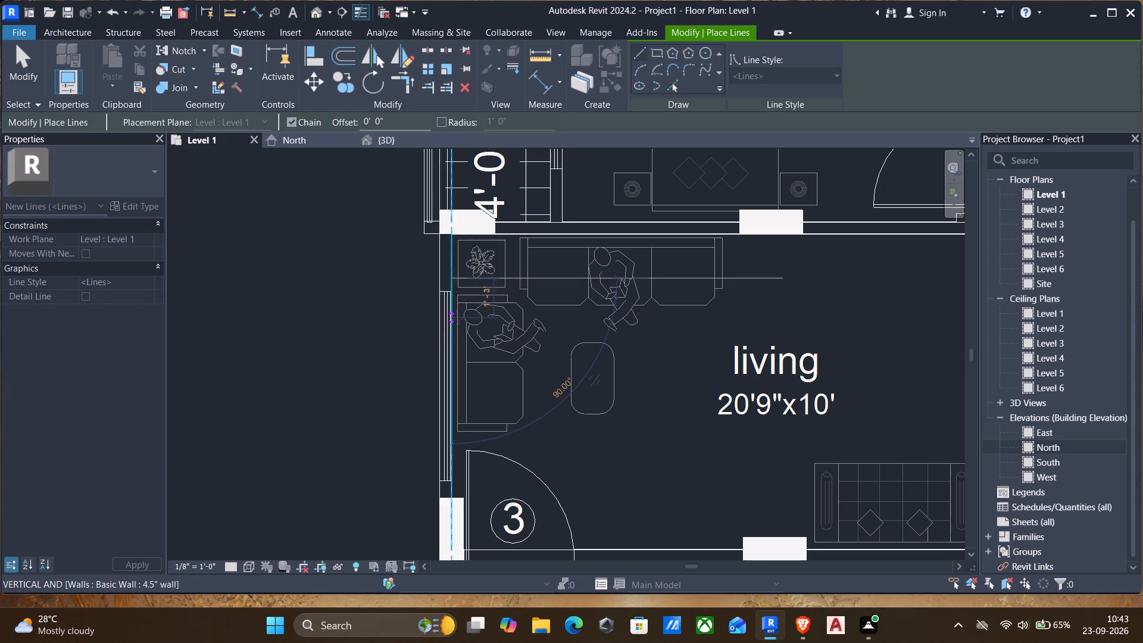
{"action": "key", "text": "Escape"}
Repeat the geometry cut between apartment 3's west living-room curtain wall and its host 4.5" wall.
{"action": "left_click", "coordinate": [180, 71]}
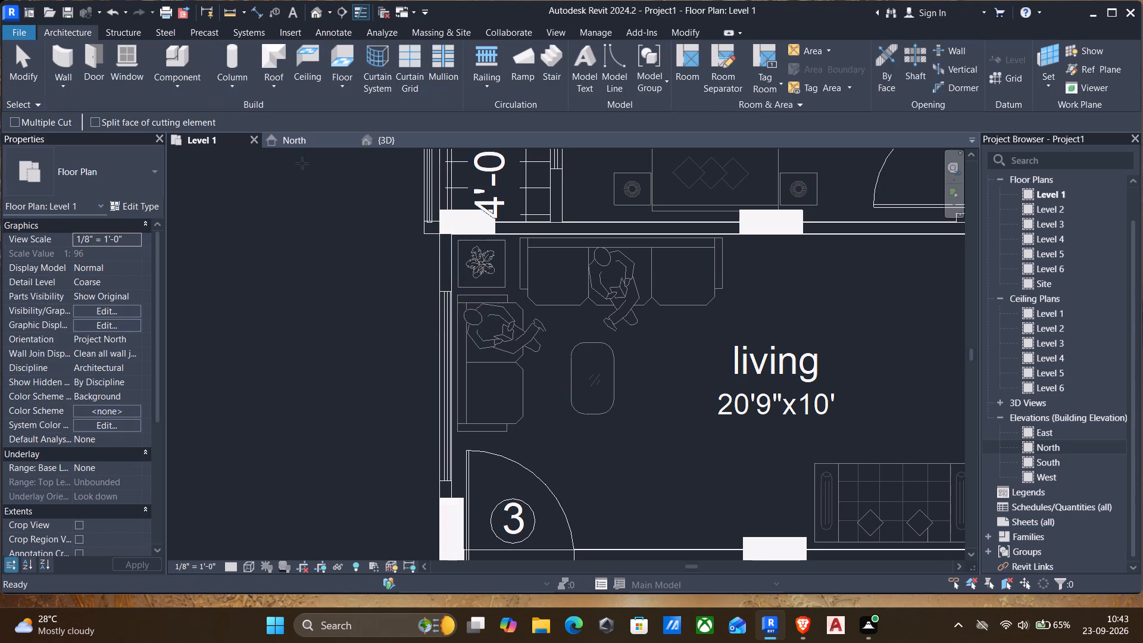
{"action": "left_click", "coordinate": [451, 271]}
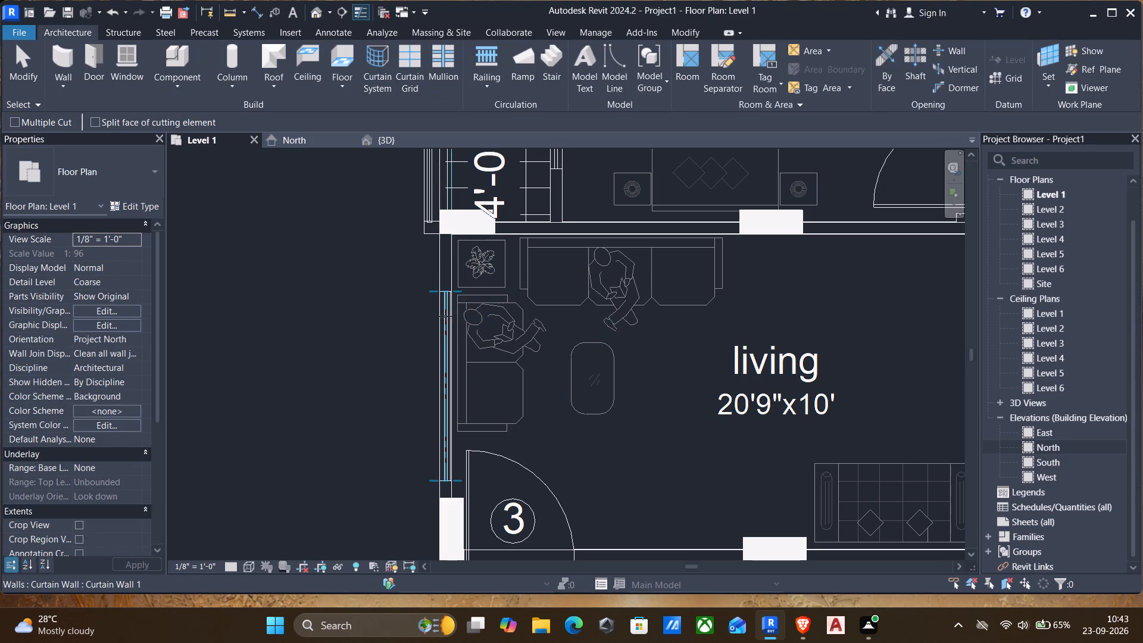
{"action": "left_click", "coordinate": [445, 316]}
{"action": "left_click", "coordinate": [444, 316]}
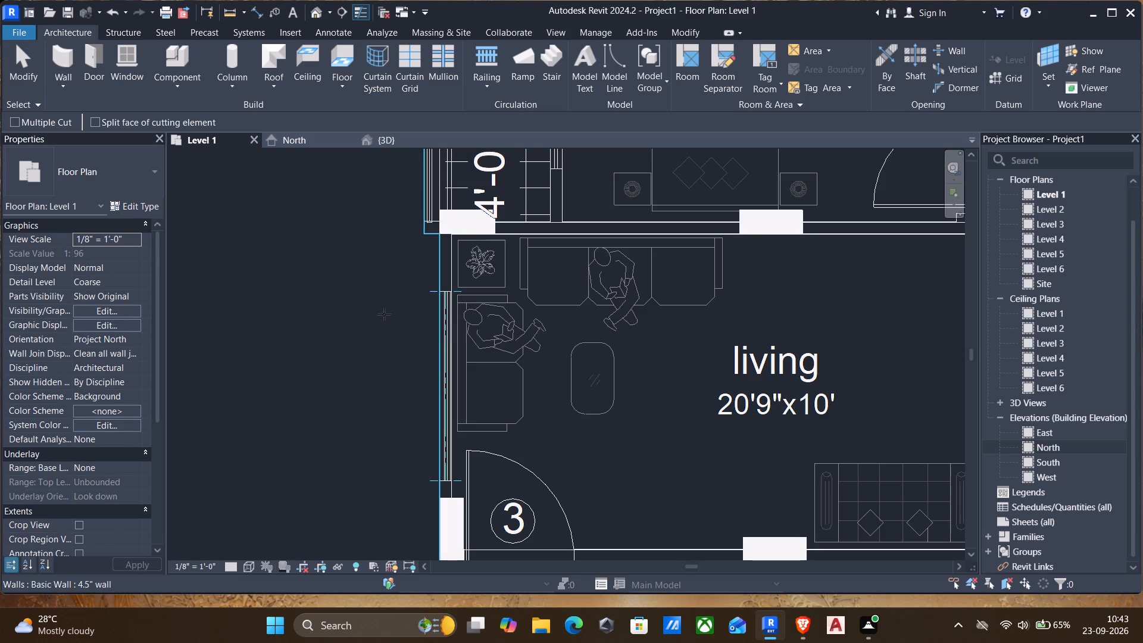
{"action": "key", "text": "Escape"}
Examine apartment 3's west curtain wall and the building's outer window walls from several sides in the 3D view.
{"action": "middle_click_drag", "start_coordinate": [351, 289], "coordinate": [336, 387]}
{"action": "scroll", "coordinate": [336, 388], "scroll_direction": "down", "scroll_amount": 6}
{"action": "middle_click_drag", "start_coordinate": [339, 346], "coordinate": [350, 330]}
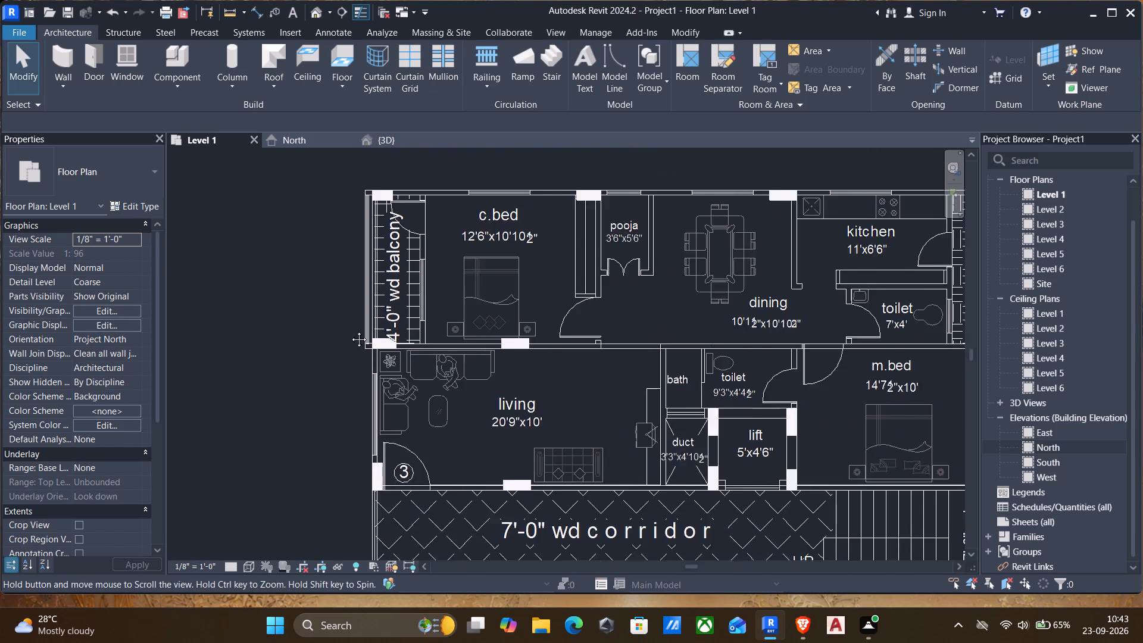
{"action": "middle_click_drag", "start_coordinate": [350, 330], "coordinate": [366, 307]}
{"action": "key", "text": "Escape"}
{"action": "left_click_drag", "start_coordinate": [408, 138], "coordinate": [406, 143]}
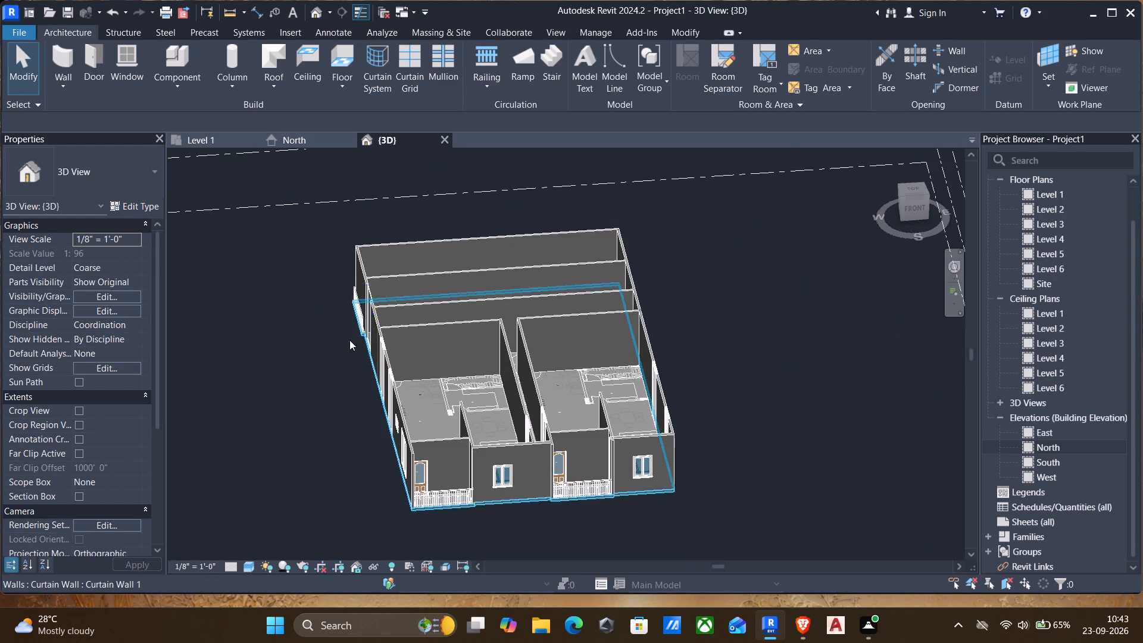
{"action": "scroll", "coordinate": [348, 342], "scroll_direction": "up", "scroll_amount": 2}
{"action": "middle_click_drag", "start_coordinate": [382, 314], "coordinate": [542, 232], "text": "shift"}
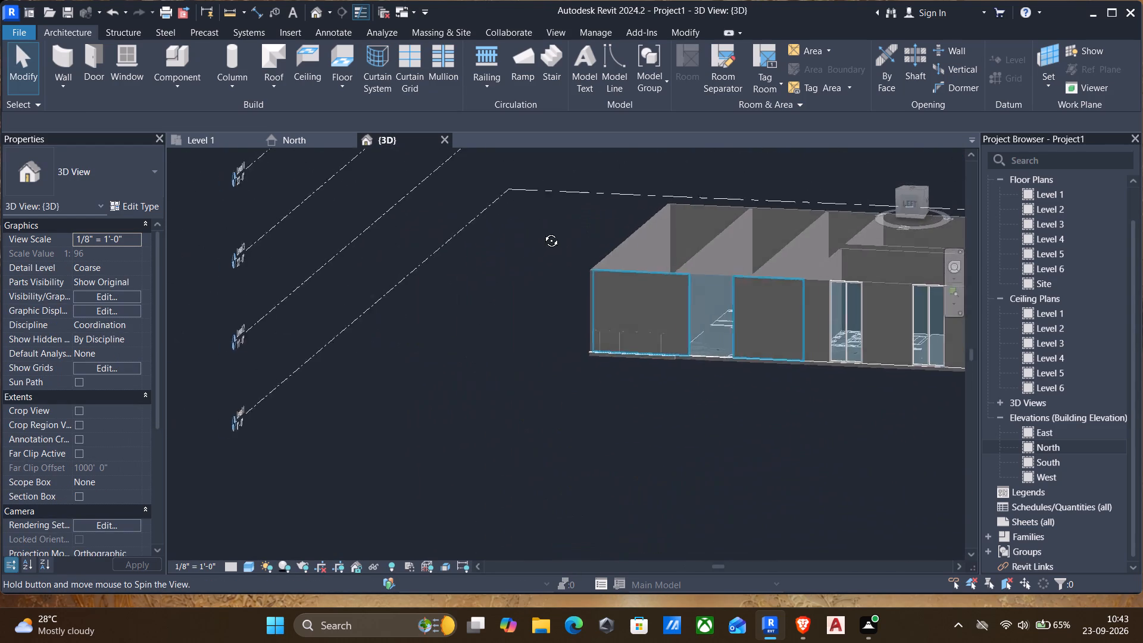
{"action": "middle_click_drag", "start_coordinate": [542, 232], "coordinate": [326, 250], "text": "shift"}
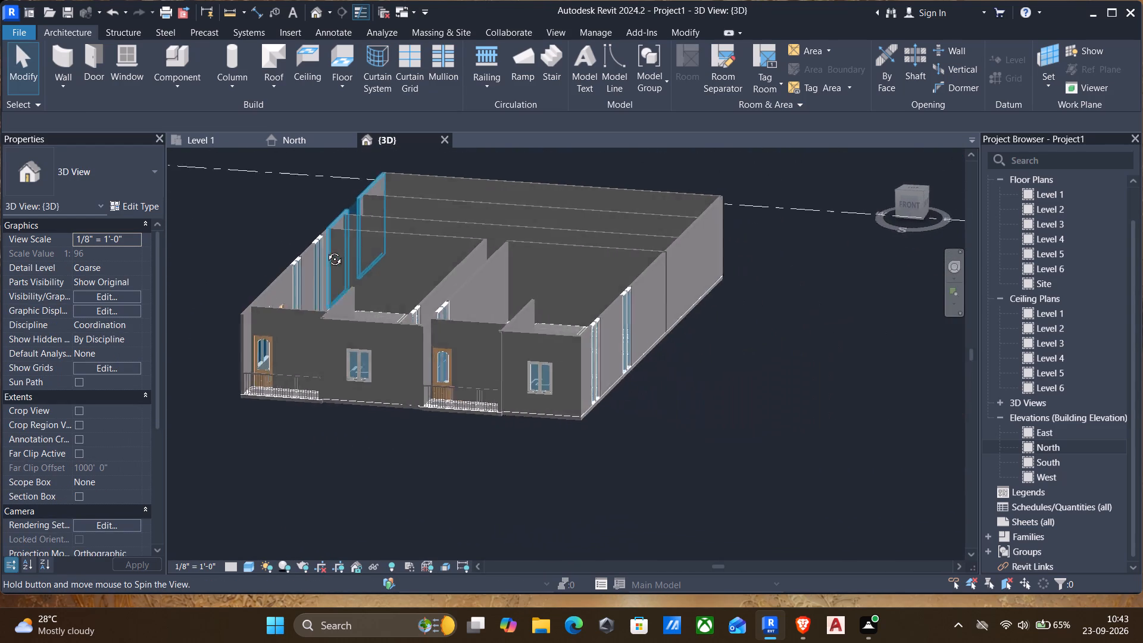
{"action": "middle_click_drag", "start_coordinate": [326, 250], "coordinate": [323, 250], "text": "shift"}
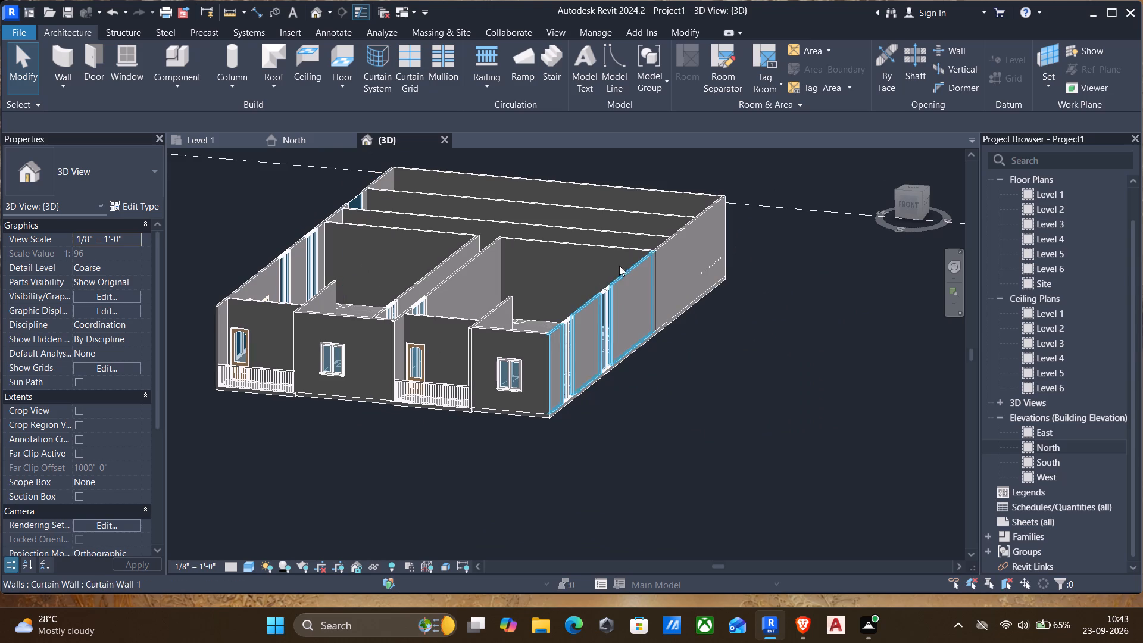
Look over the Level 1 plan's east wall from the staircase to the balconies, and the windows of both apartments 2.
{"action": "left_click", "coordinate": [198, 139]}
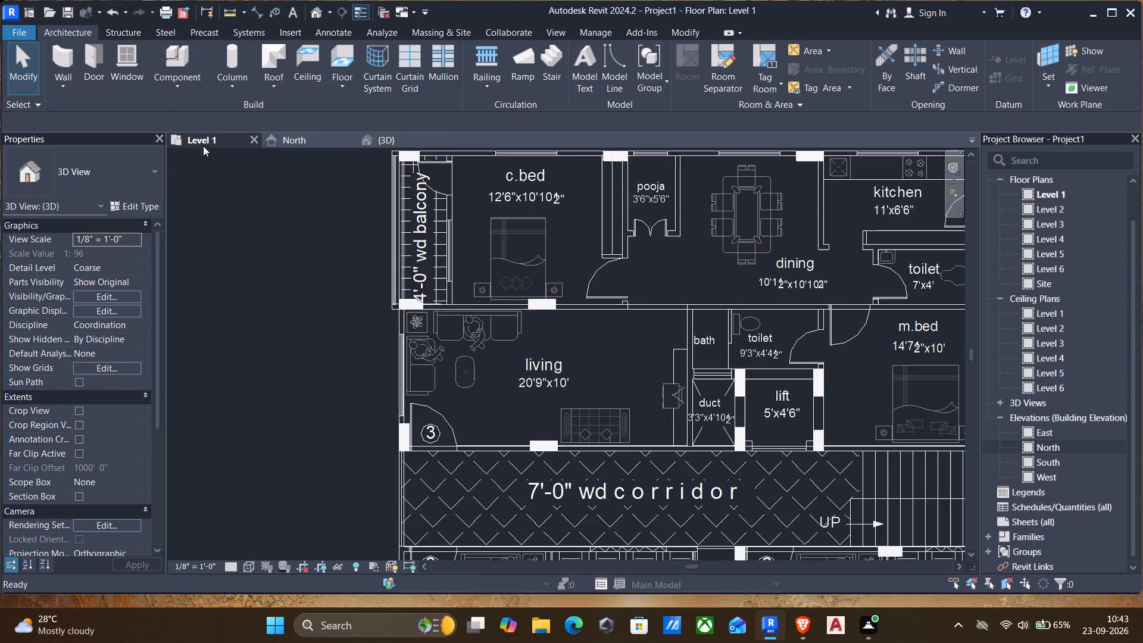
{"action": "scroll", "coordinate": [594, 276], "scroll_direction": "down", "scroll_amount": 2}
{"action": "middle_click_drag", "start_coordinate": [663, 298], "coordinate": [391, 187]}
{"action": "middle_click_drag", "start_coordinate": [545, 378], "coordinate": [543, 316]}
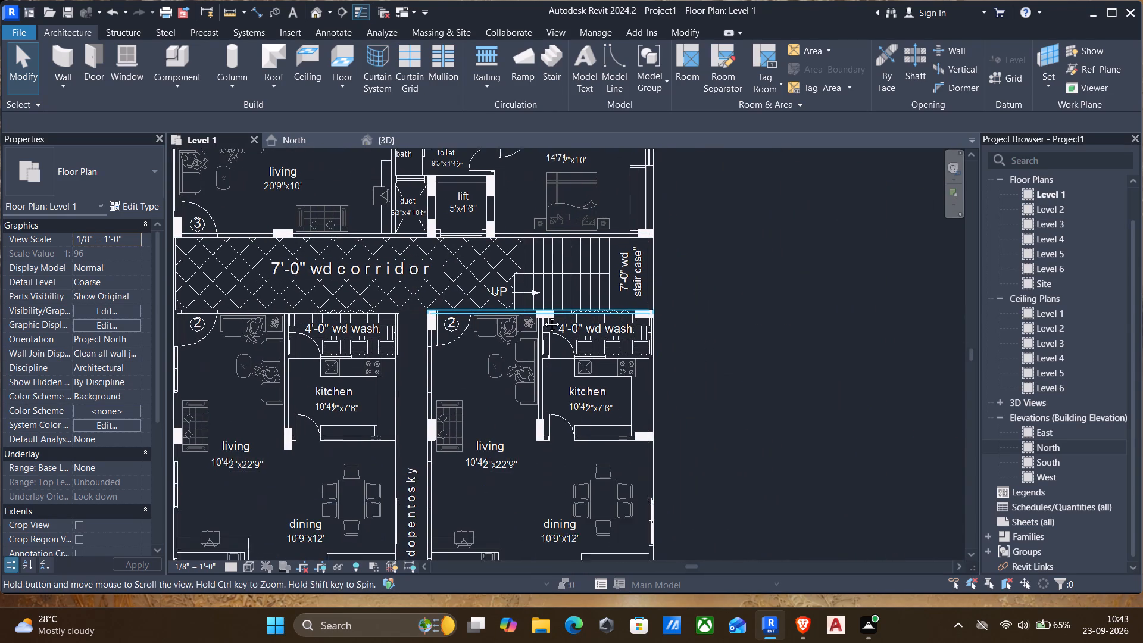
{"action": "middle_click_drag", "start_coordinate": [543, 316], "coordinate": [536, 307]}
{"action": "middle_click_drag", "start_coordinate": [654, 466], "coordinate": [635, 522]}
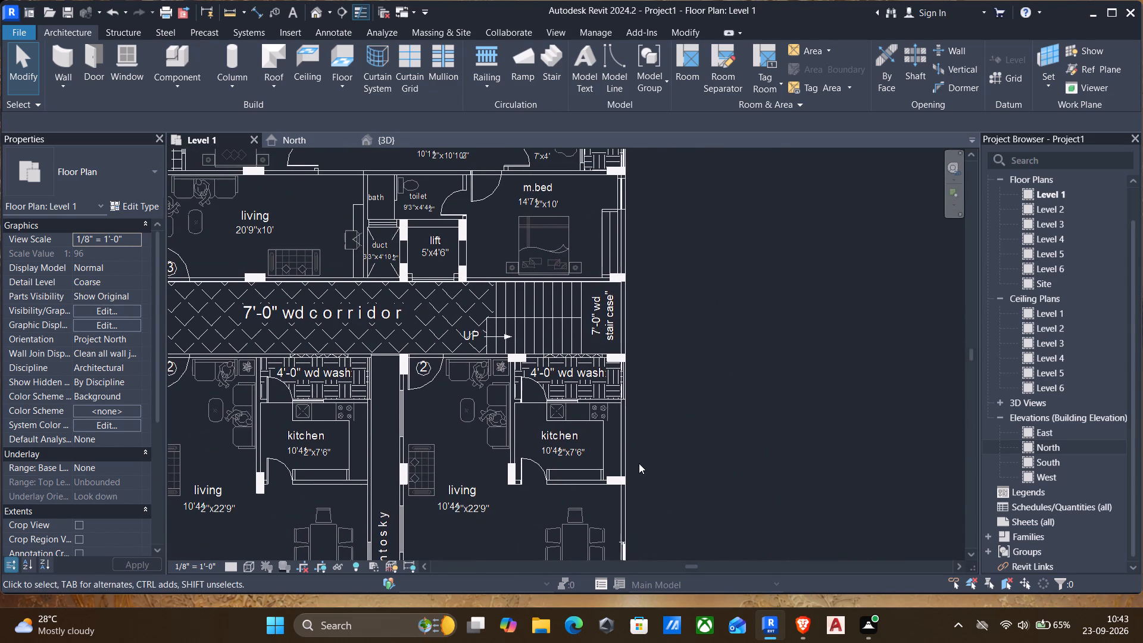
{"action": "middle_click_drag", "start_coordinate": [618, 480], "coordinate": [617, 480]}
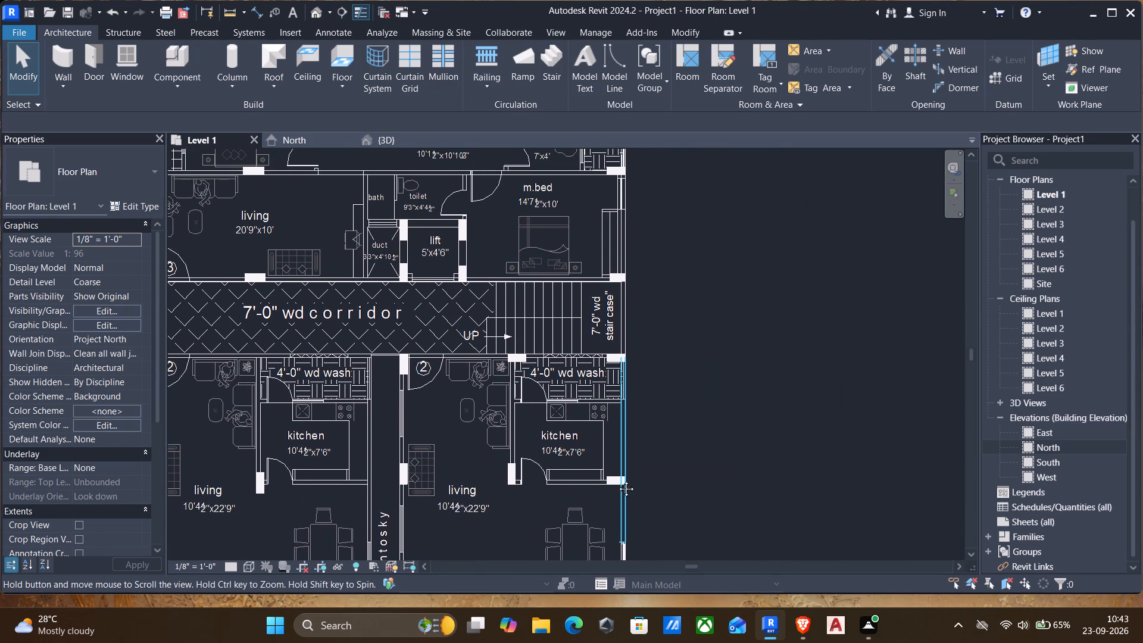
{"action": "middle_click_drag", "start_coordinate": [617, 480], "coordinate": [601, 392]}
{"action": "middle_click_drag", "start_coordinate": [641, 440], "coordinate": [637, 476]}
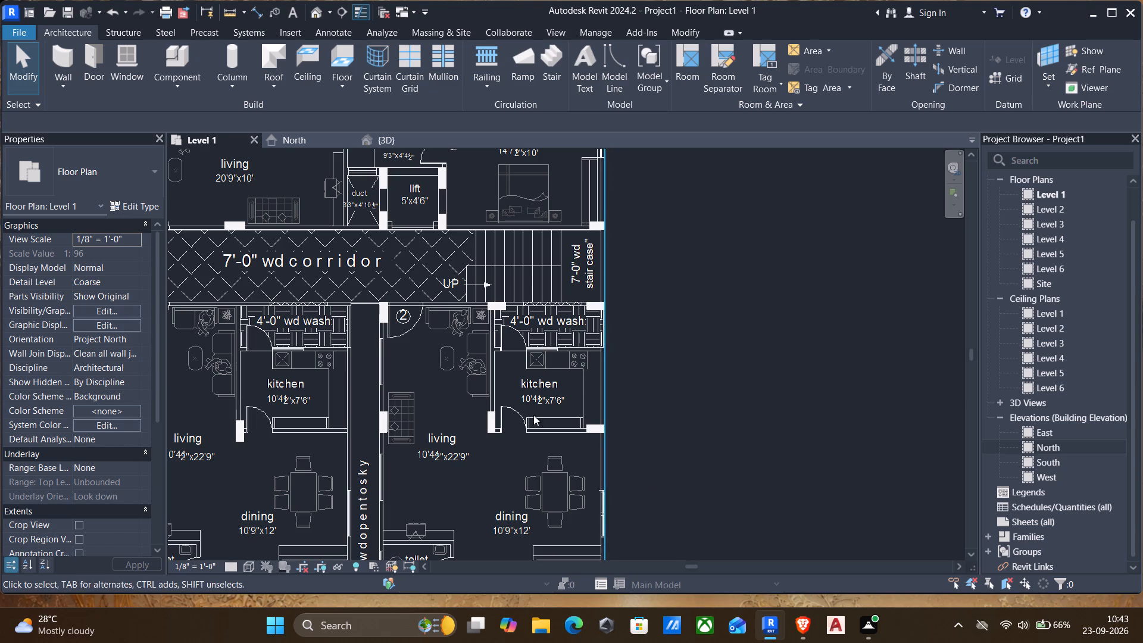
{"action": "middle_click_drag", "start_coordinate": [593, 377], "coordinate": [589, 304]}
{"action": "scroll", "coordinate": [589, 304], "scroll_direction": "up", "scroll_amount": 1}
{"action": "middle_click_drag", "start_coordinate": [612, 407], "coordinate": [646, 326]}
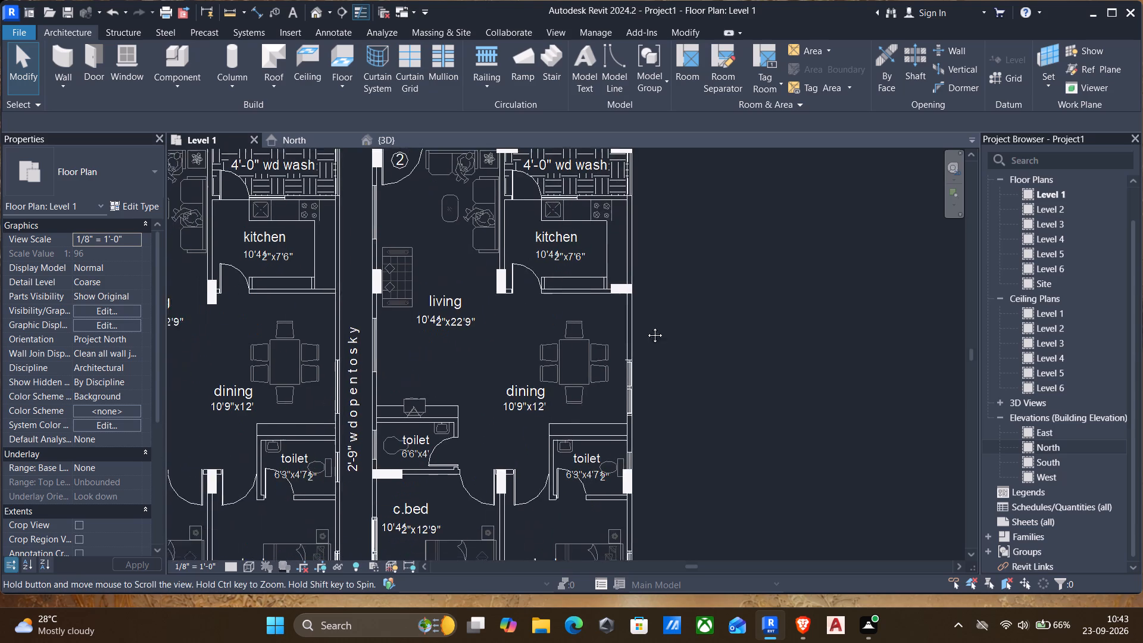
{"action": "middle_click_drag", "start_coordinate": [646, 326], "coordinate": [649, 323]}
{"action": "middle_click_drag", "start_coordinate": [707, 504], "coordinate": [729, 377]}
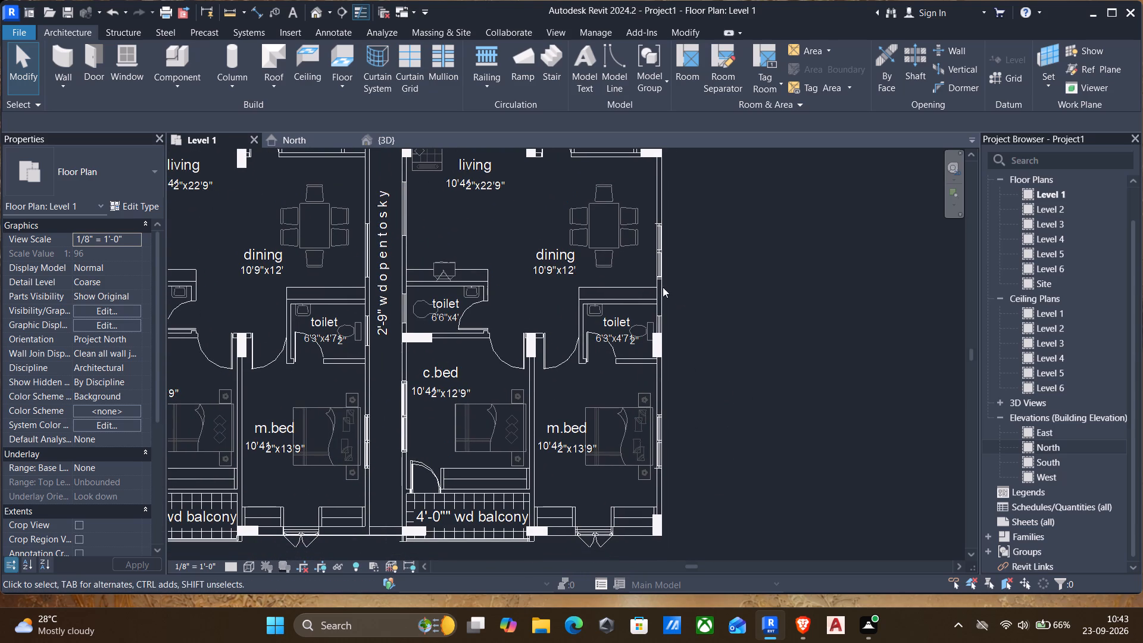
{"action": "scroll", "coordinate": [661, 320], "scroll_direction": "up", "scroll_amount": 2}
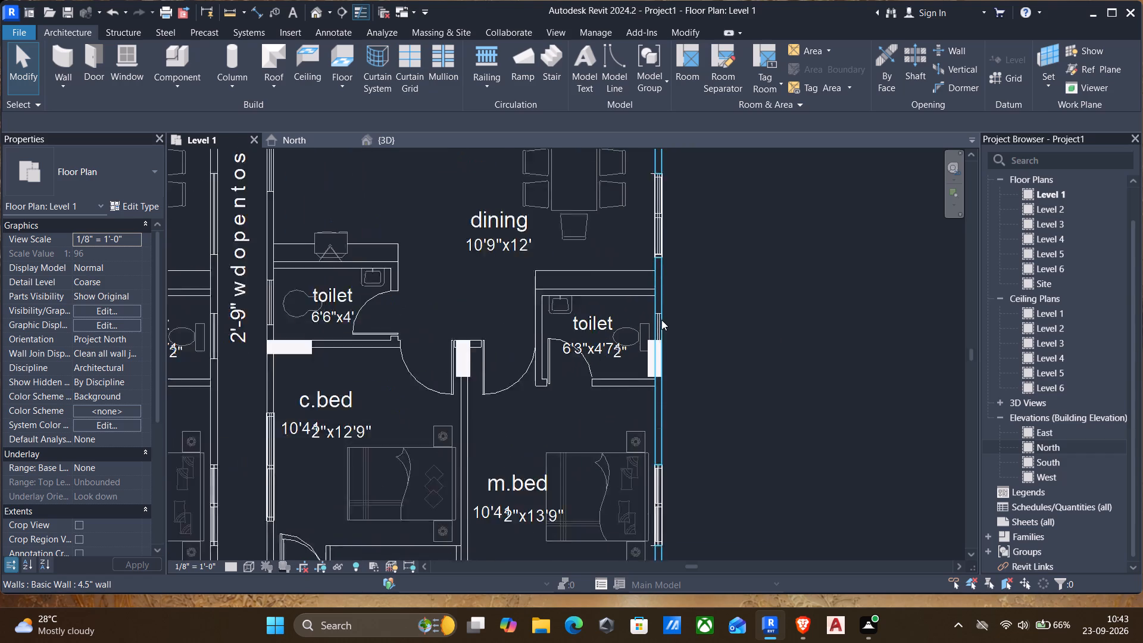
{"action": "scroll", "coordinate": [661, 320], "scroll_direction": "up", "scroll_amount": 2}
{"action": "scroll", "coordinate": [476, 333], "scroll_direction": "down", "scroll_amount": 4}
{"action": "middle_click_drag", "start_coordinate": [473, 333], "coordinate": [873, 341]}
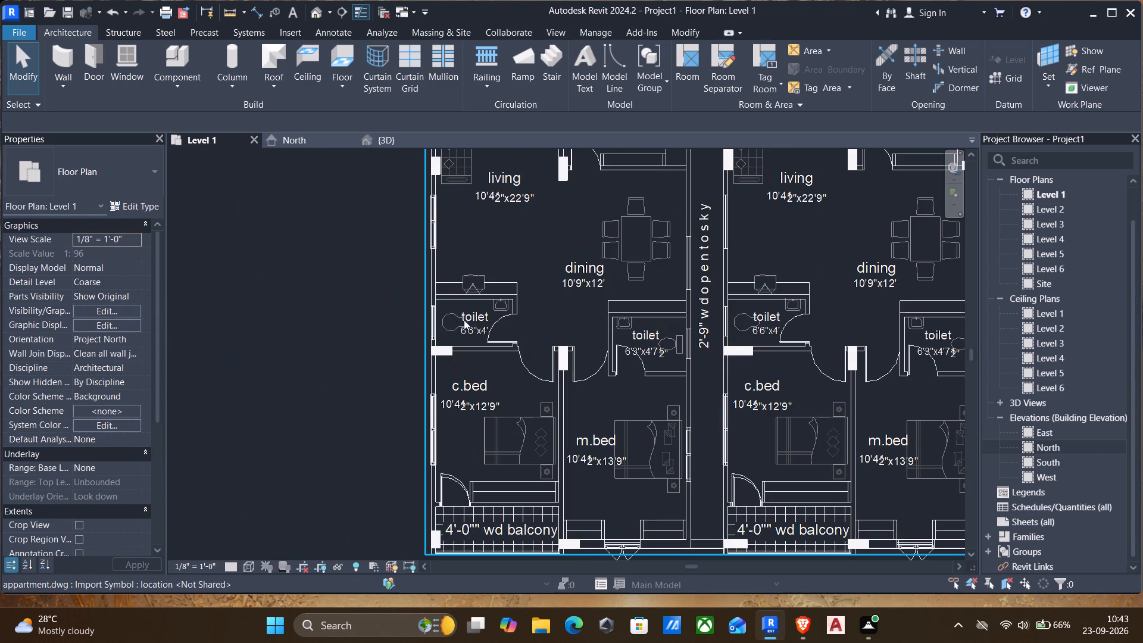
Change the louvered window in the westernmost toilet's outer wall to the Window-Louvers 24" x 24" type.
{"action": "left_click", "coordinate": [433, 323]}
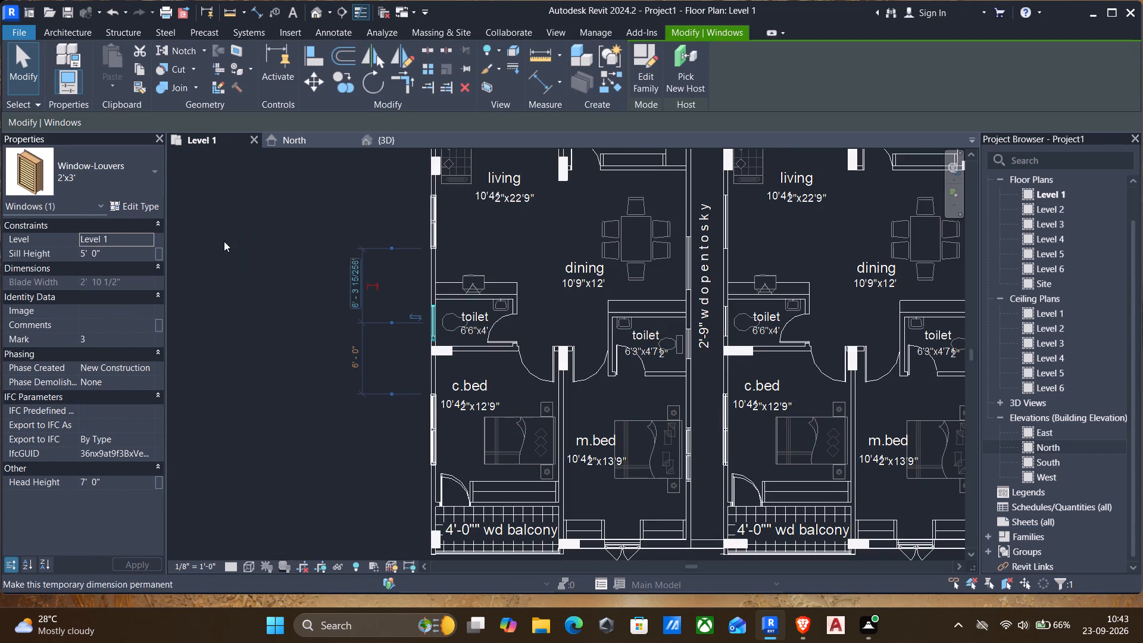
{"action": "left_click", "coordinate": [120, 179]}
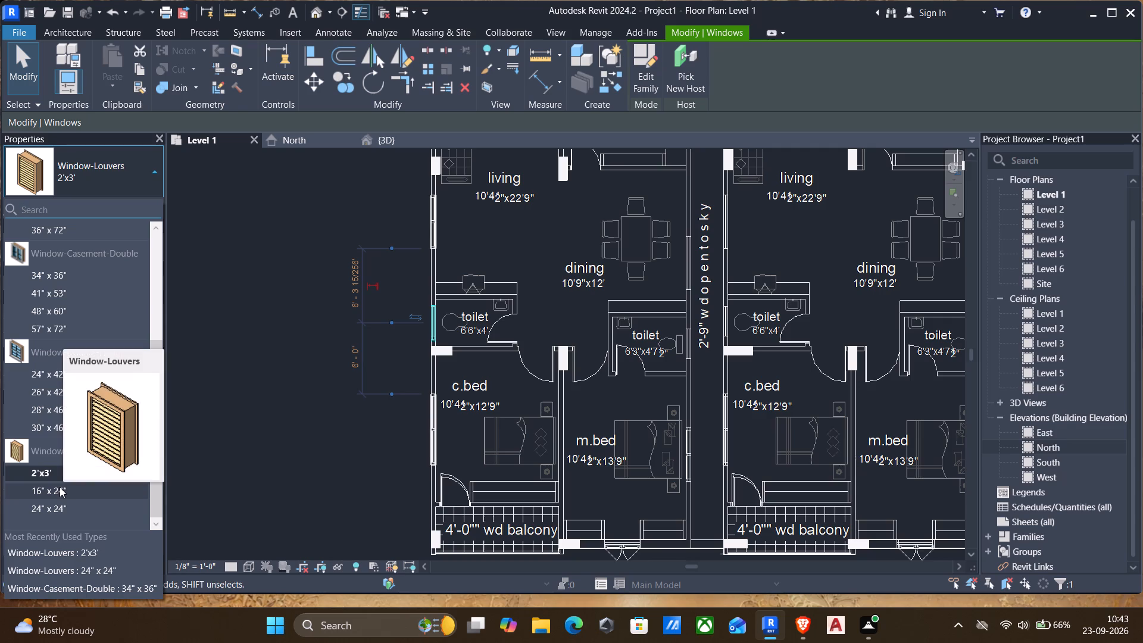
{"action": "left_click", "coordinate": [70, 505]}
{"action": "scroll", "coordinate": [194, 444], "scroll_direction": "down", "scroll_amount": 3}
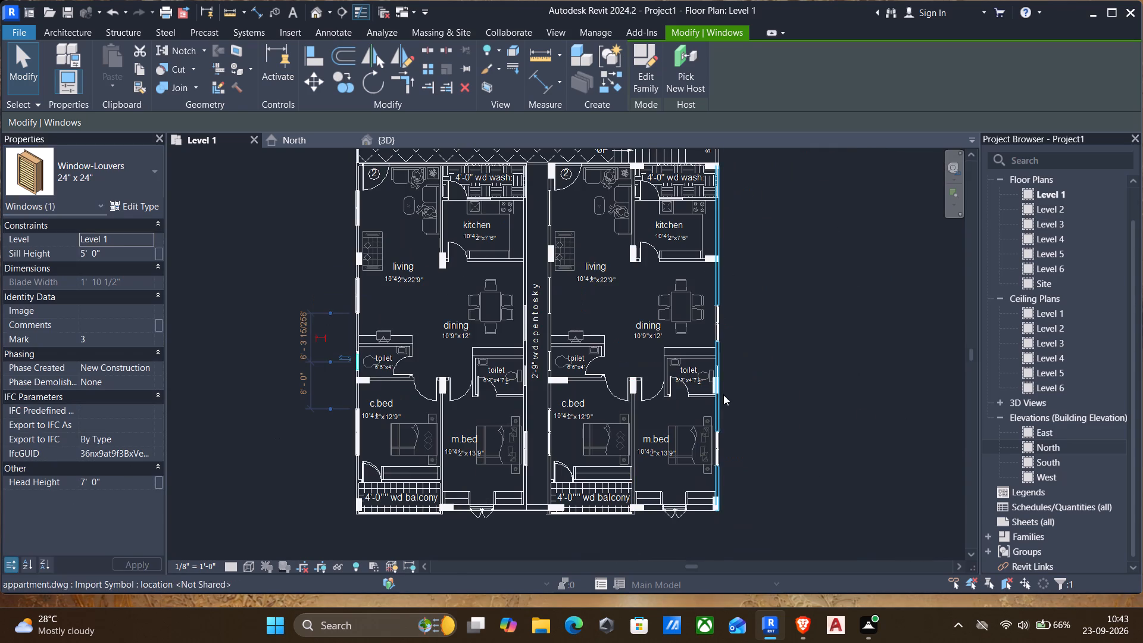
{"action": "scroll", "coordinate": [711, 361], "scroll_direction": "up", "scroll_amount": 7}
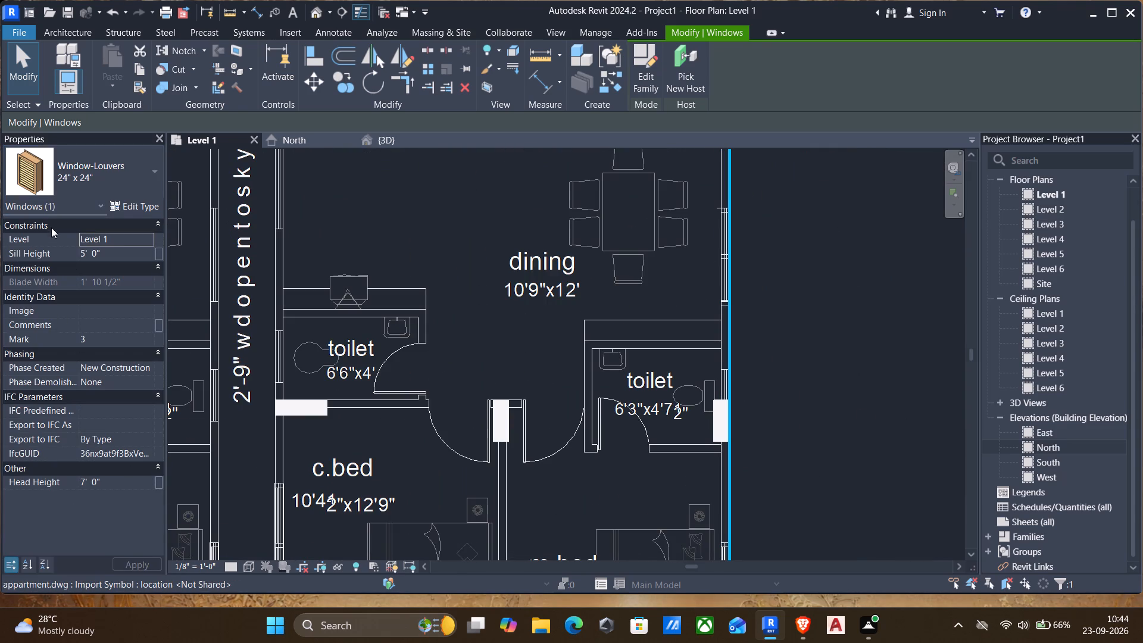
{"action": "key", "text": "Escape"}
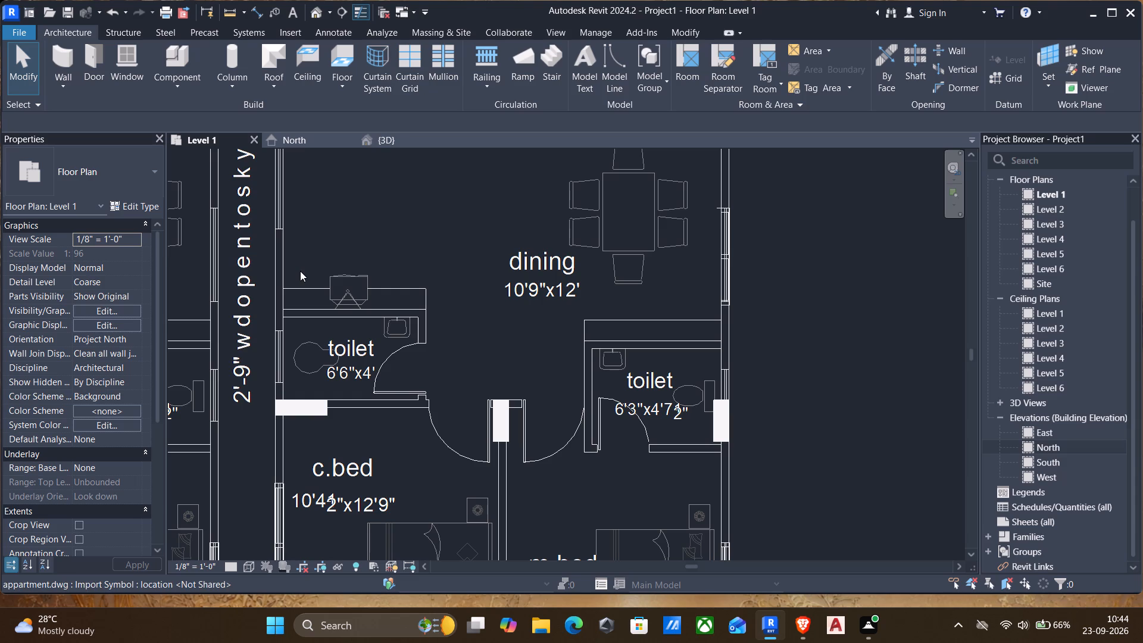
Place a Window-Louvers 24" x 24" window in the east outer wall of the easternmost toilet, at the opening shown on the DWG plan.
{"action": "key", "text": "w"}
{"action": "key", "text": "n"}
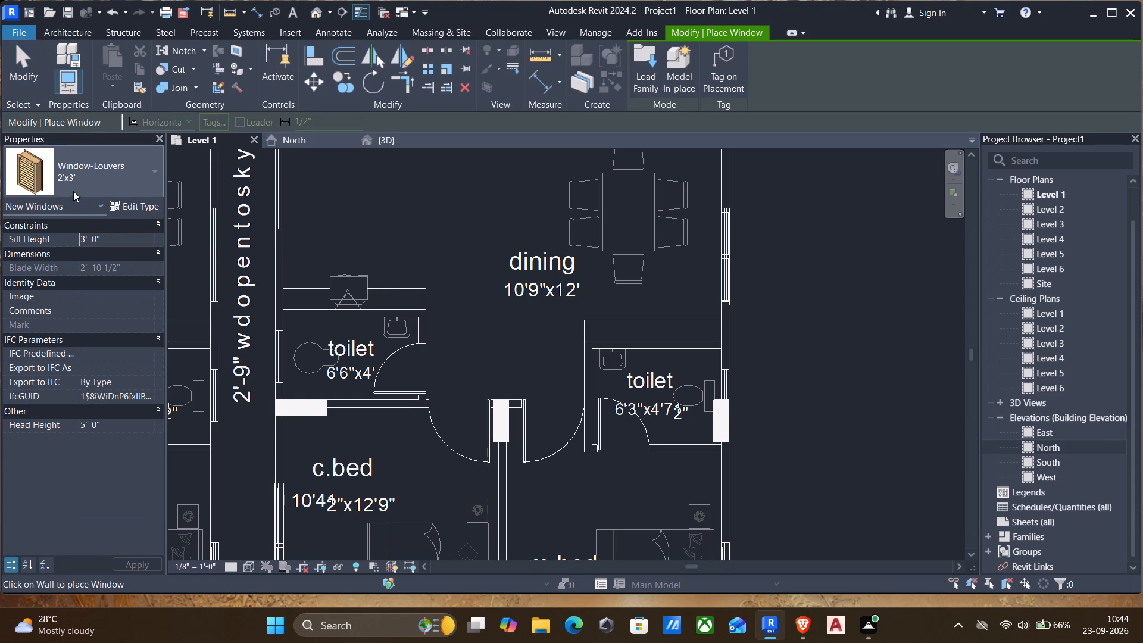
{"action": "left_click", "coordinate": [148, 182]}
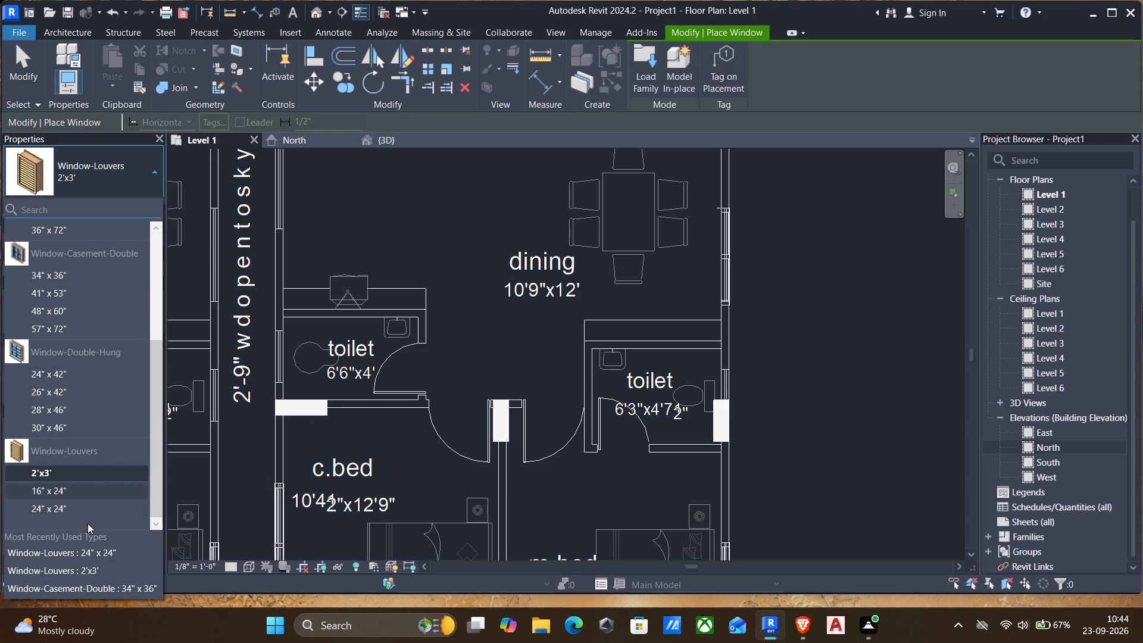
{"action": "left_click", "coordinate": [60, 502]}
{"action": "scroll", "coordinate": [740, 383], "scroll_direction": "up", "scroll_amount": 4}
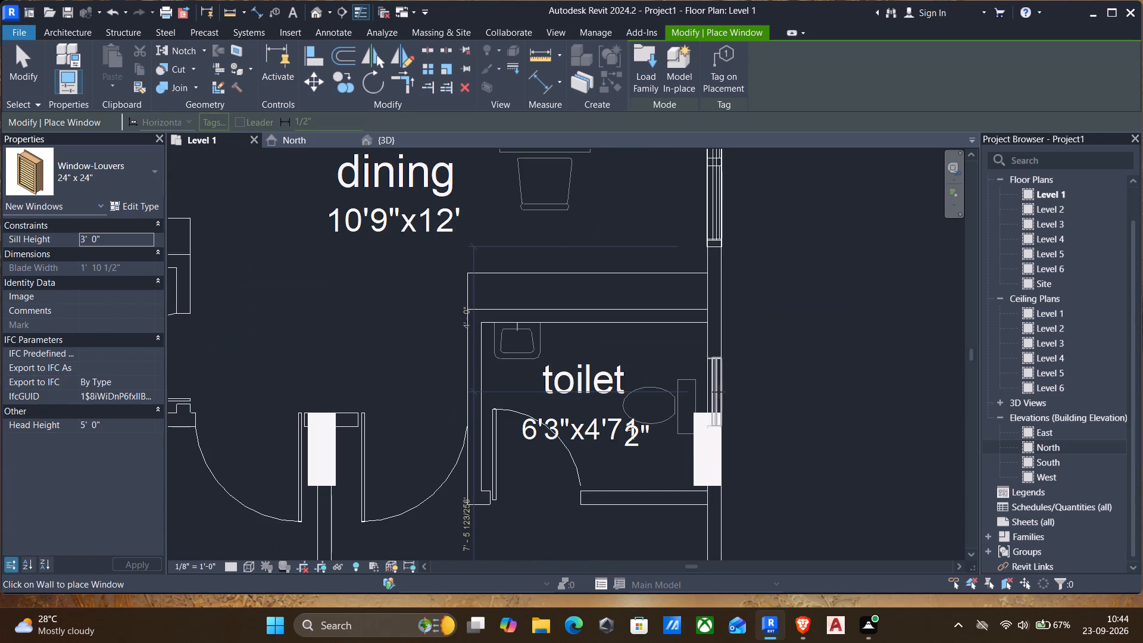
{"action": "scroll", "coordinate": [718, 392], "scroll_direction": "up", "scroll_amount": 3}
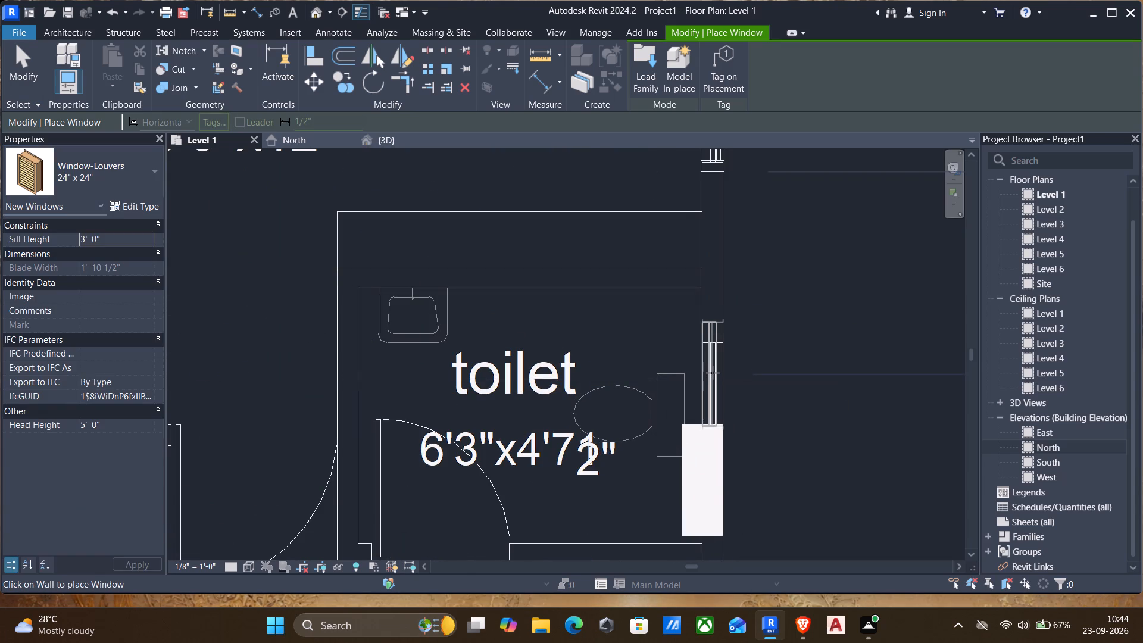
{"action": "left_click", "coordinate": [713, 371]}
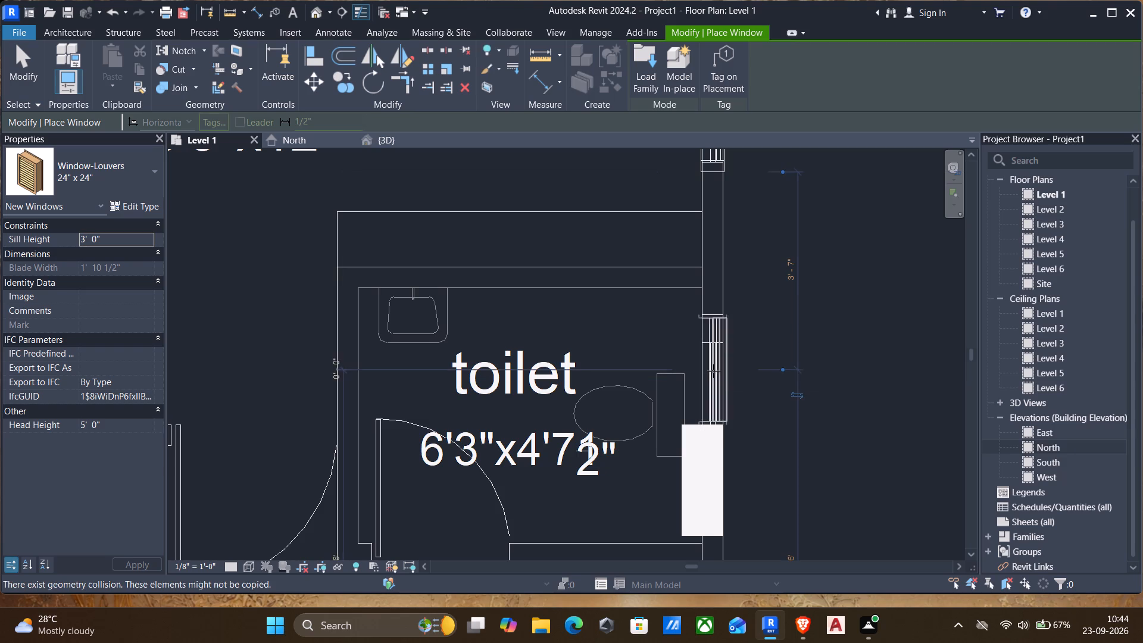
{"action": "key", "text": "Escape"}
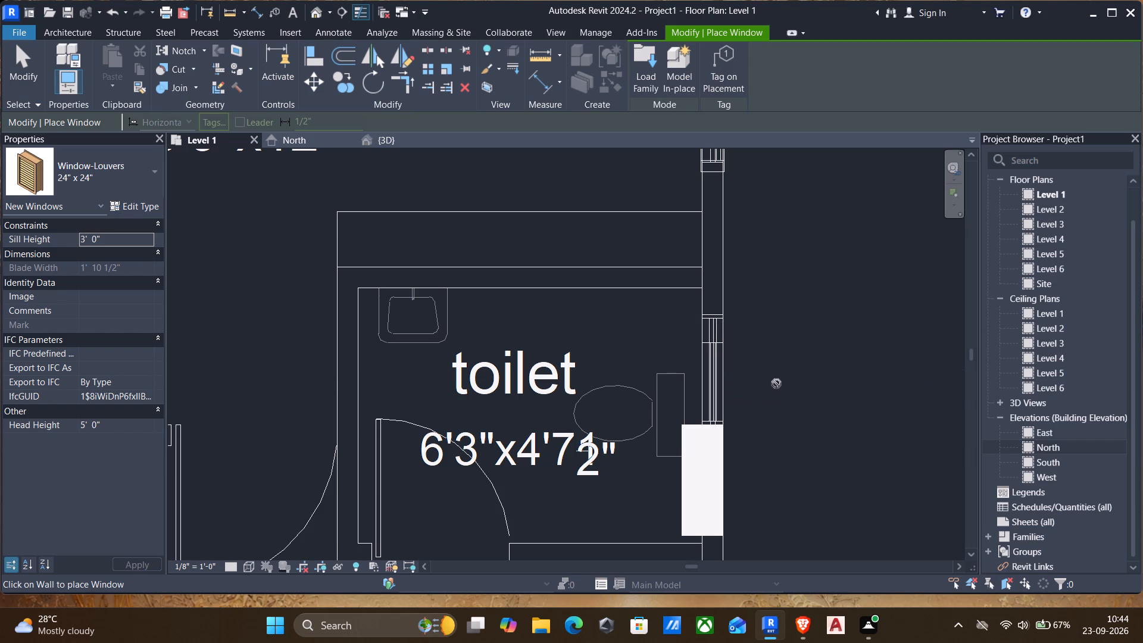
{"action": "scroll", "coordinate": [741, 367], "scroll_direction": "down", "scroll_amount": 2}
{"action": "middle_click_drag", "start_coordinate": [733, 364], "coordinate": [697, 336]}
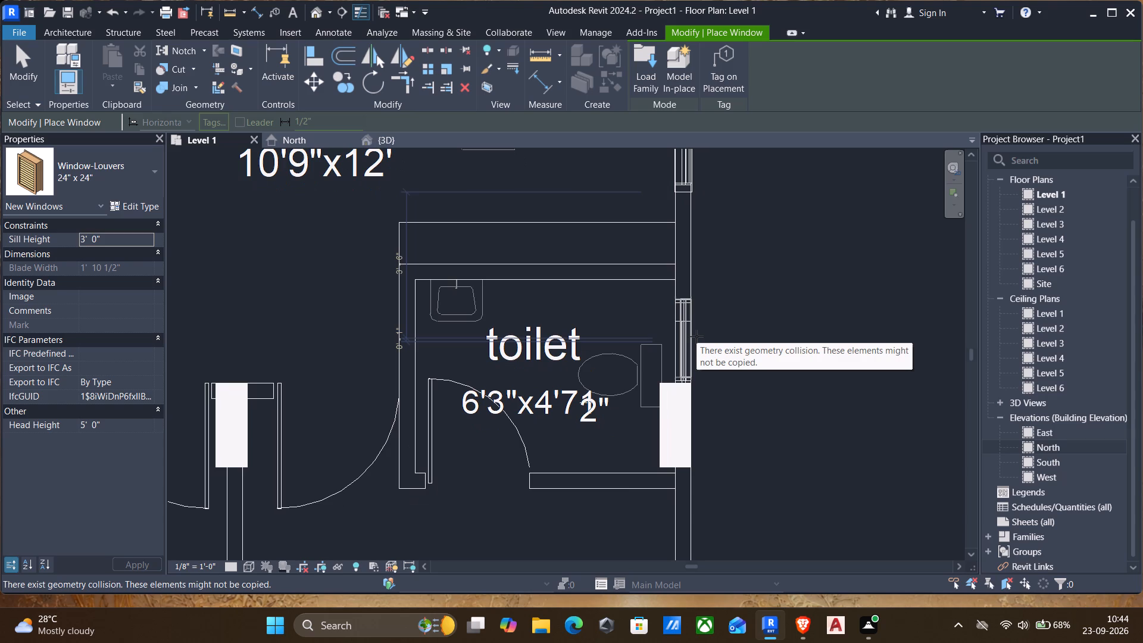
{"action": "key", "text": "Escape"}
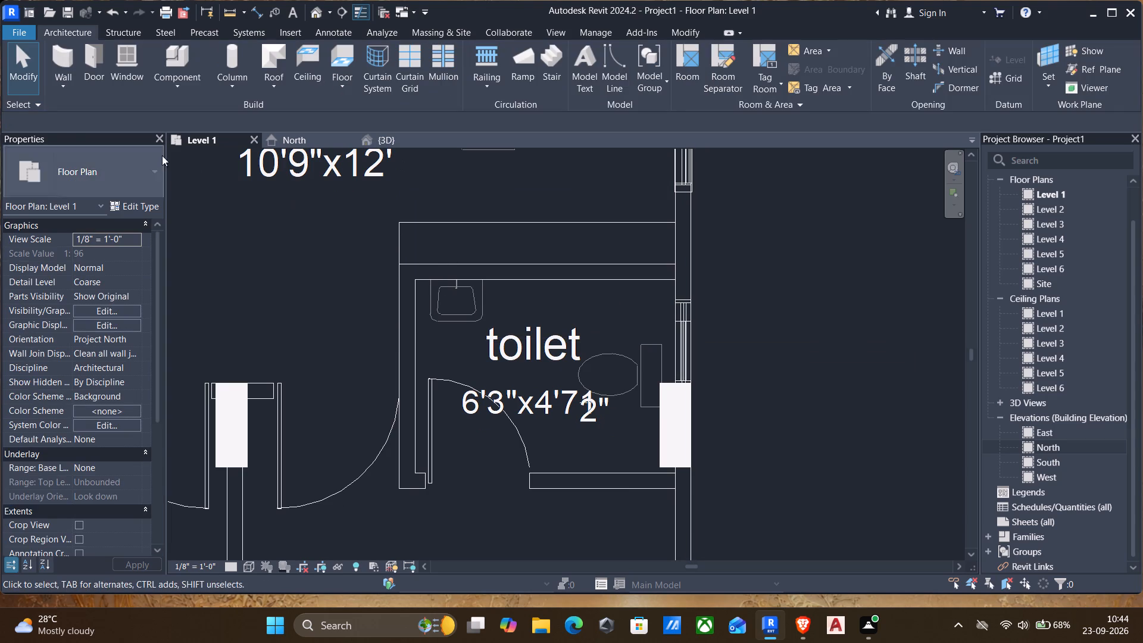
In the 3D view, set the height dimension between the wall base and the easternmost toilet's louvered window to 5'.
{"action": "left_click", "coordinate": [392, 137]}
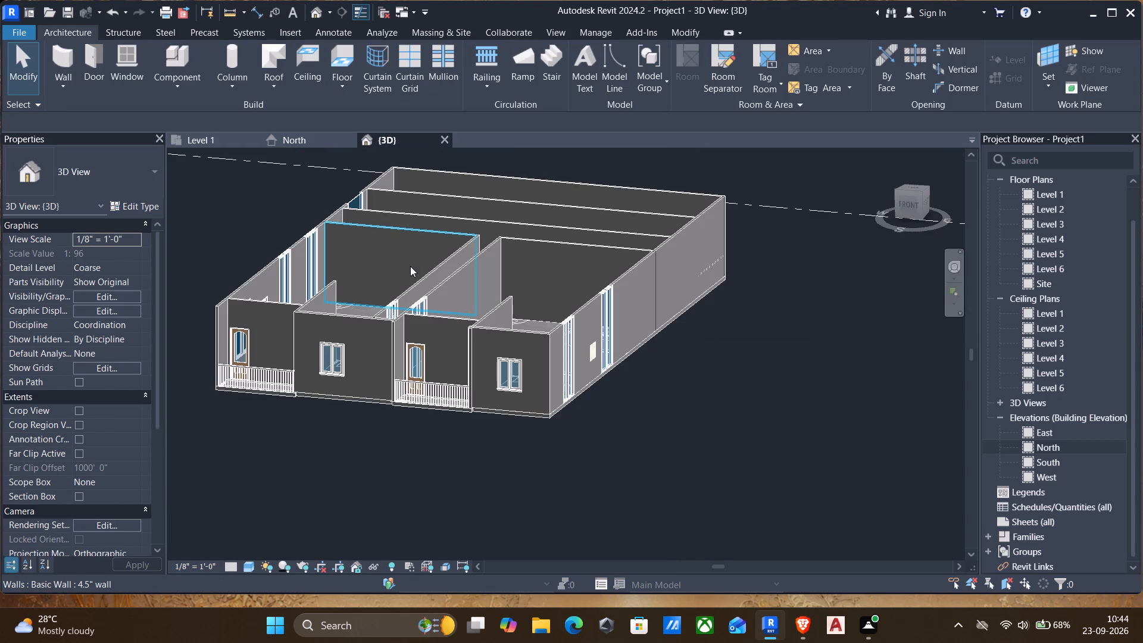
{"action": "scroll", "coordinate": [607, 350], "scroll_direction": "up", "scroll_amount": 1, "text": "shift"}
{"action": "middle_click_drag", "start_coordinate": [607, 350], "coordinate": [557, 366], "text": "shift"}
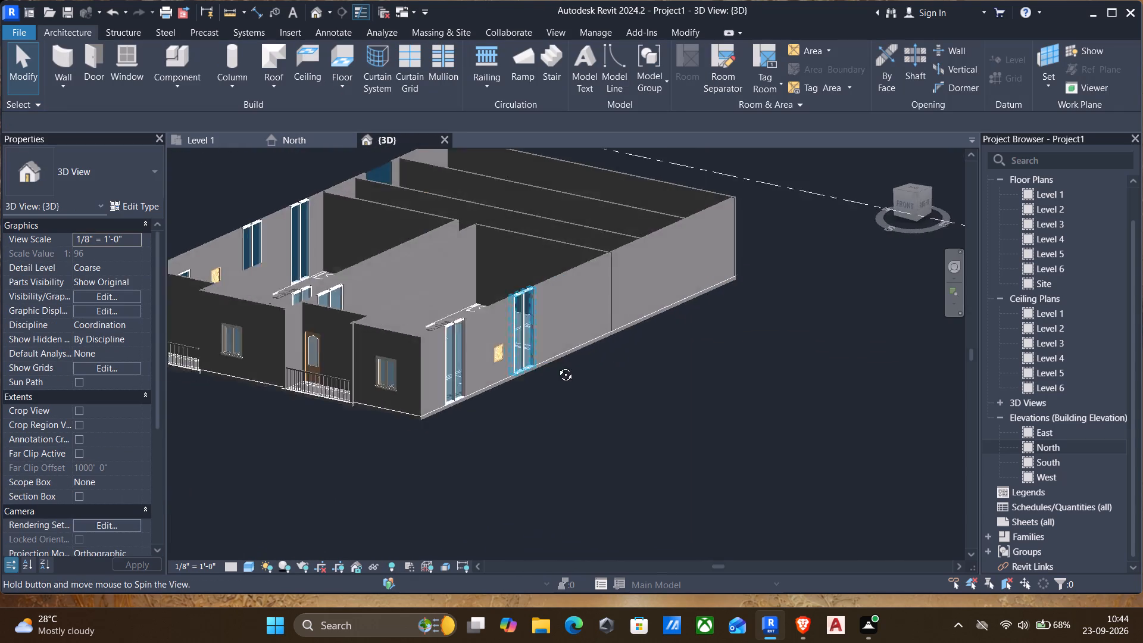
{"action": "middle_click_drag", "start_coordinate": [557, 366], "coordinate": [544, 370], "text": "shift"}
{"action": "scroll", "coordinate": [411, 348], "scroll_direction": "up", "scroll_amount": 4}
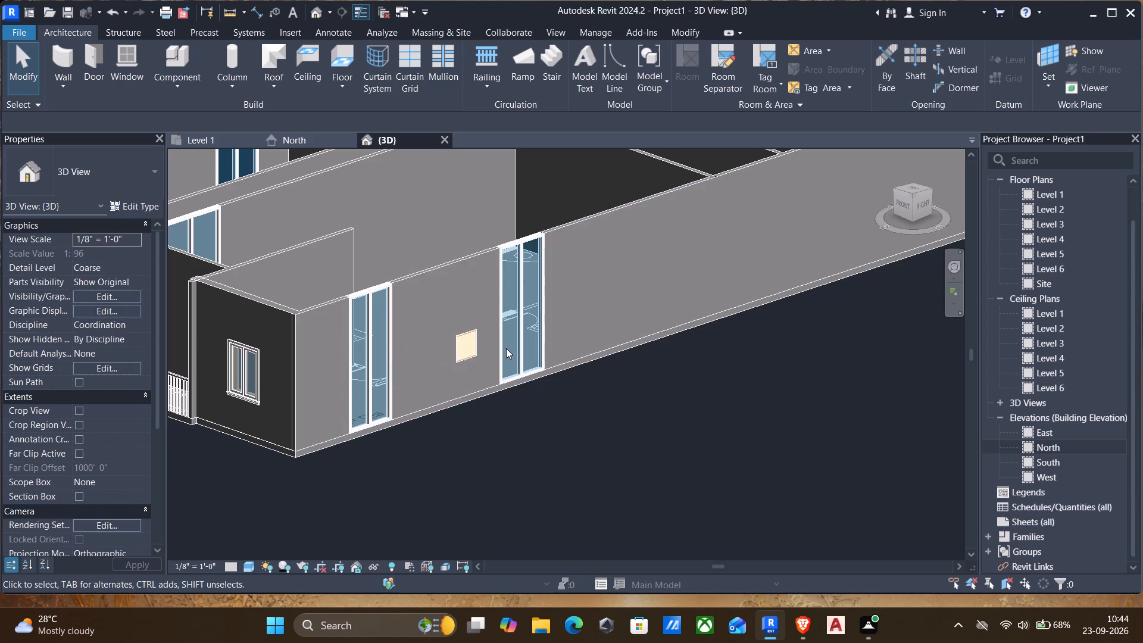
{"action": "left_click", "coordinate": [469, 347]}
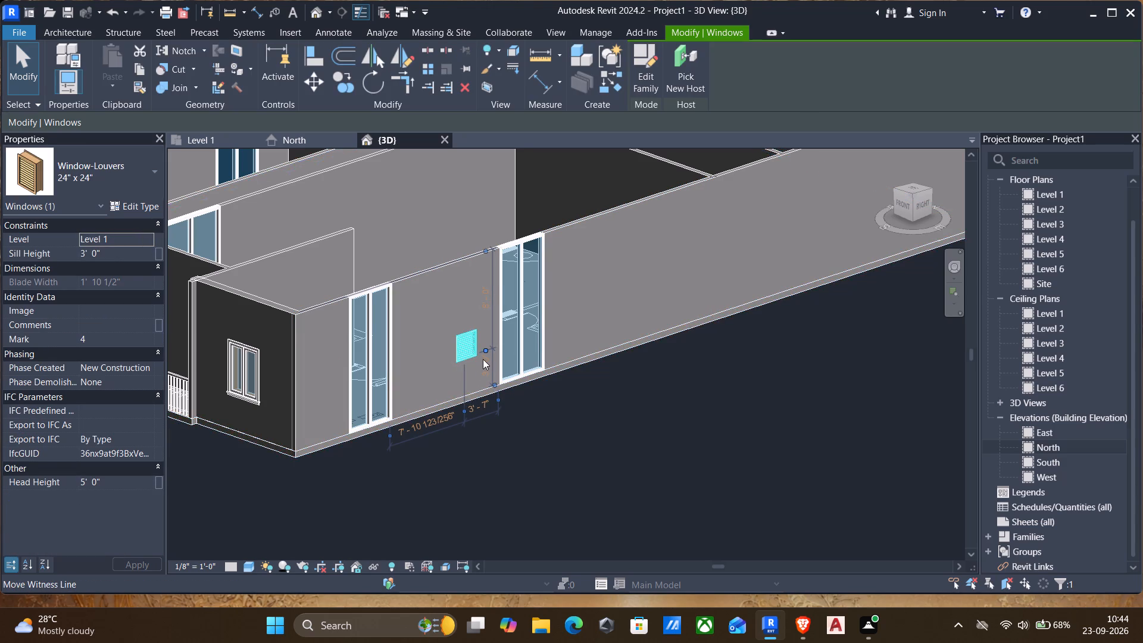
{"action": "scroll", "coordinate": [486, 362], "scroll_direction": "up", "scroll_amount": 3}
{"action": "left_click", "coordinate": [483, 363]}
{"action": "type", "text": "5'"}
{"action": "key", "text": "Return"}
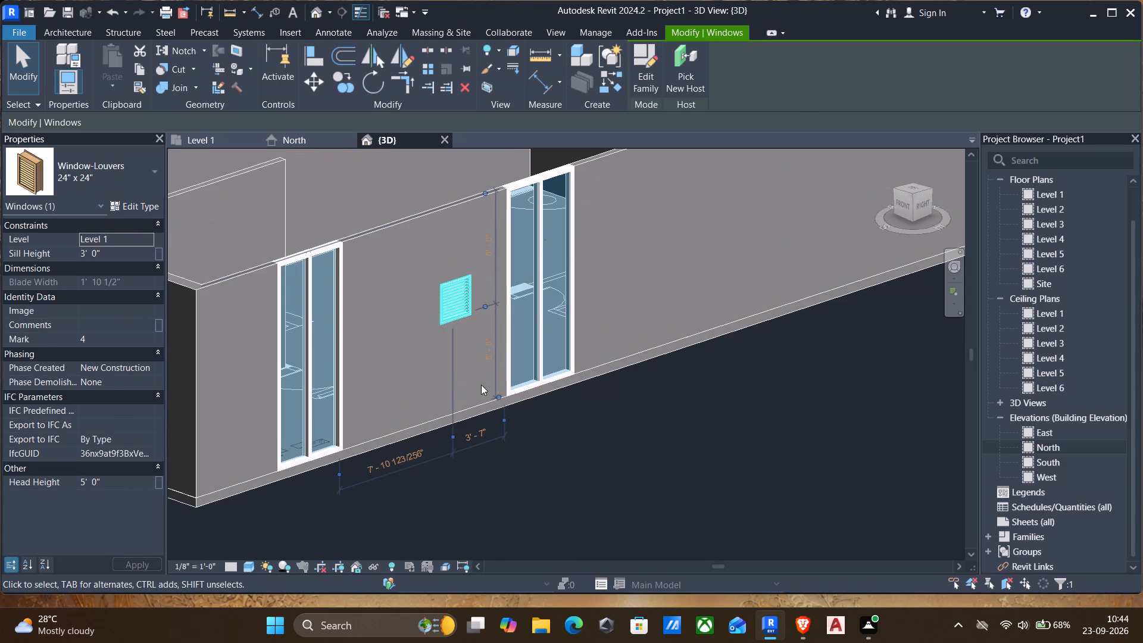
{"action": "key", "text": "Escape"}
Examine the building's front, east and west outer walls in 3D, comparing the louvered toilet windows and curtain-wall windows.
{"action": "scroll", "coordinate": [466, 391], "scroll_direction": "down", "scroll_amount": 3}
{"action": "middle_click_drag", "start_coordinate": [451, 390], "coordinate": [585, 339]}
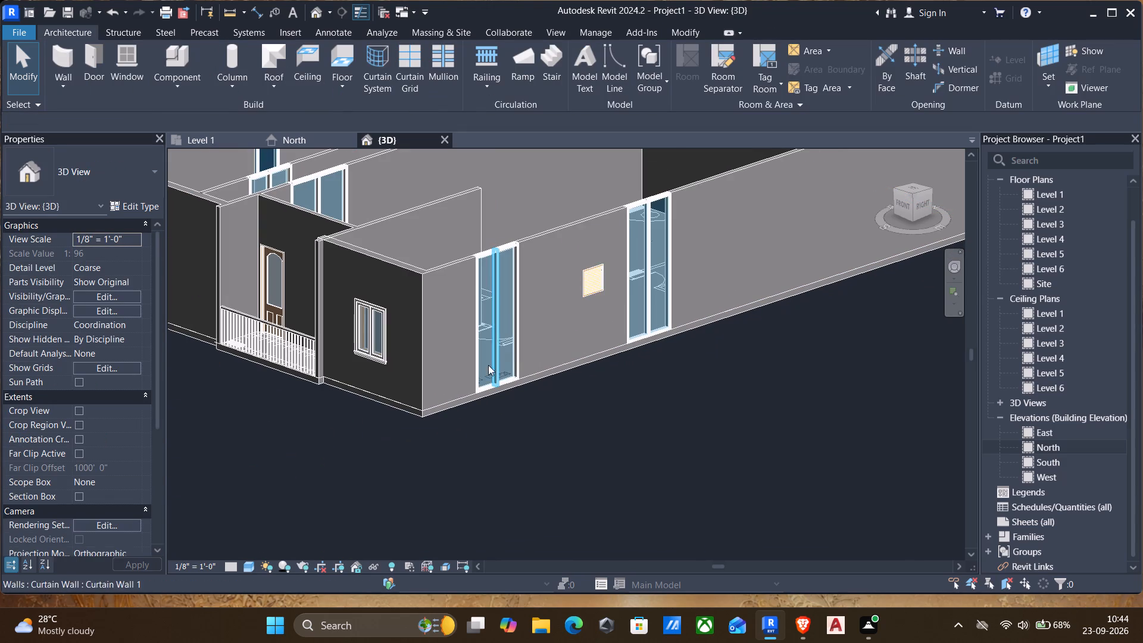
{"action": "middle_click_drag", "start_coordinate": [445, 389], "coordinate": [542, 354], "text": "shift"}
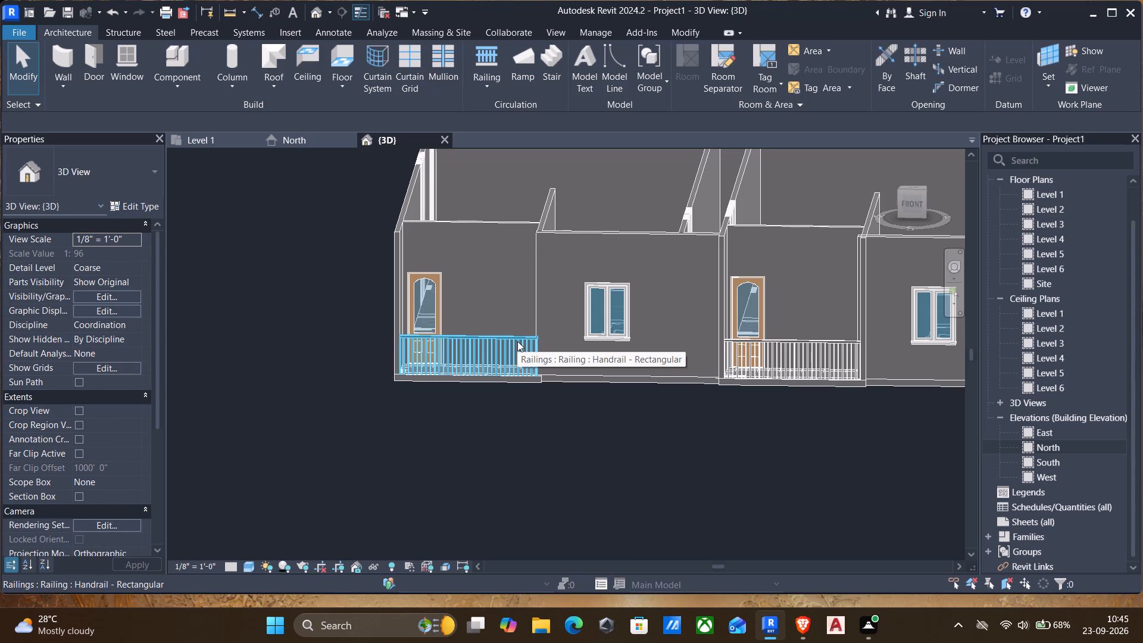
{"action": "scroll", "coordinate": [609, 361], "scroll_direction": "down", "scroll_amount": 2}
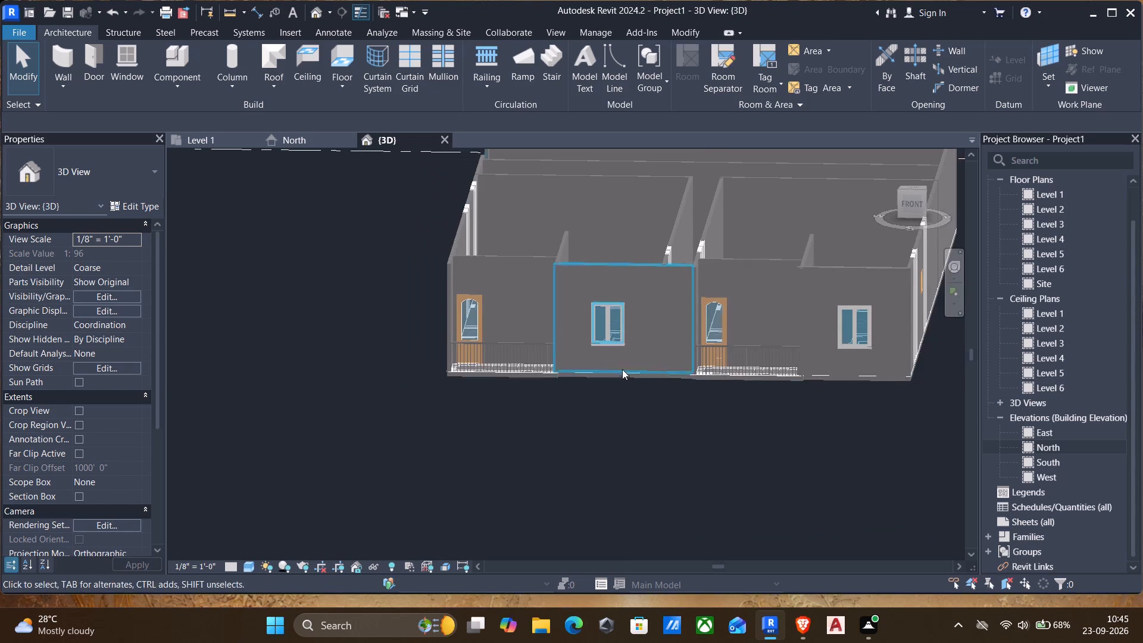
{"action": "middle_click_drag", "start_coordinate": [632, 376], "coordinate": [558, 404]}
{"action": "middle_click_drag", "start_coordinate": [575, 403], "coordinate": [499, 395], "text": "shift"}
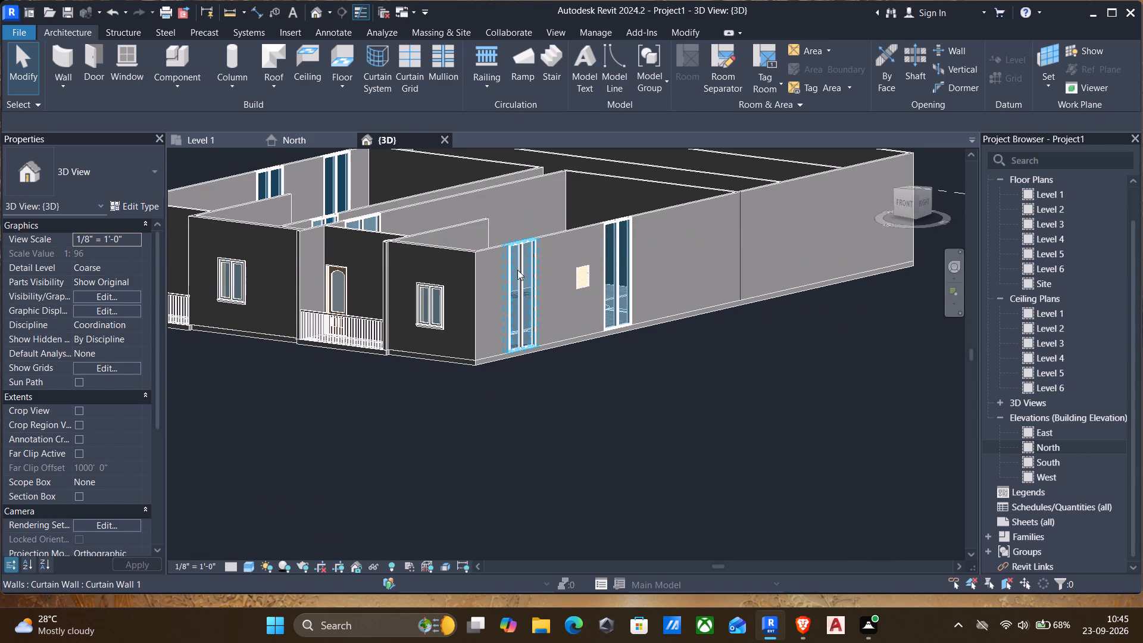
{"action": "middle_click_drag", "start_coordinate": [492, 375], "coordinate": [668, 372], "text": "shift"}
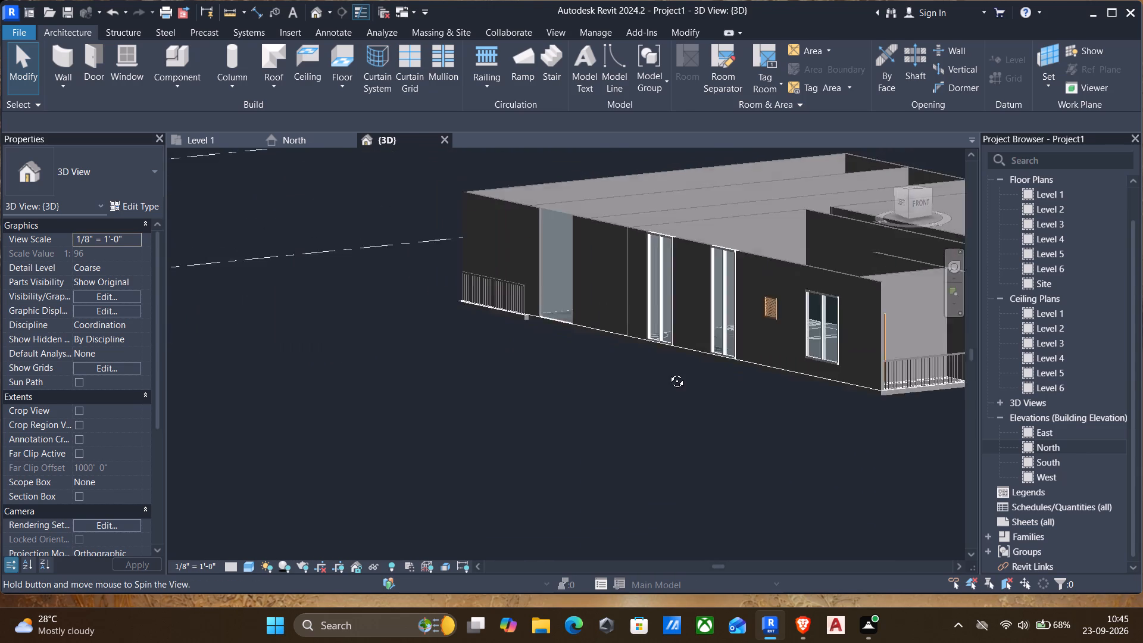
{"action": "middle_click_drag", "start_coordinate": [668, 372], "coordinate": [669, 372], "text": "shift"}
{"action": "scroll", "coordinate": [672, 372], "scroll_direction": "down", "scroll_amount": 1}
{"action": "middle_click_drag", "start_coordinate": [672, 373], "coordinate": [296, 364]}
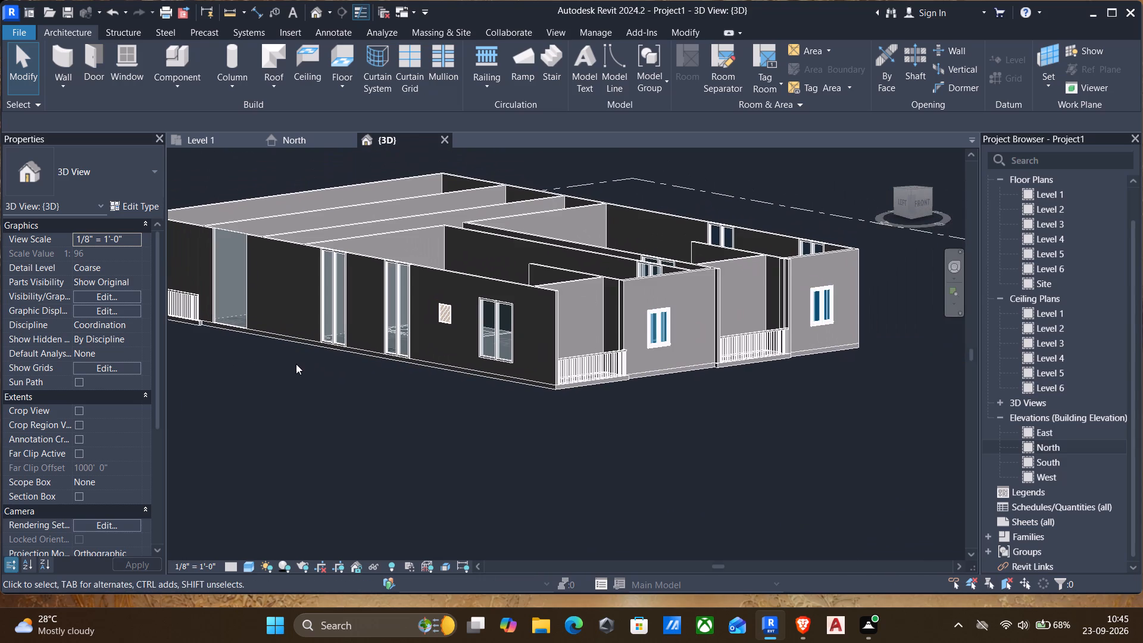
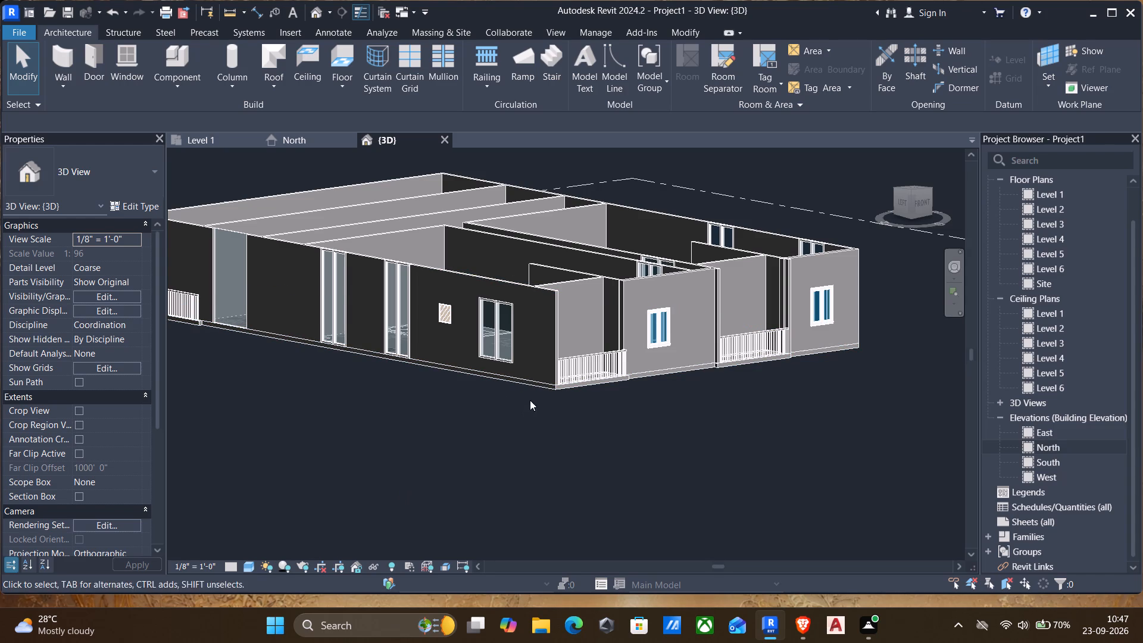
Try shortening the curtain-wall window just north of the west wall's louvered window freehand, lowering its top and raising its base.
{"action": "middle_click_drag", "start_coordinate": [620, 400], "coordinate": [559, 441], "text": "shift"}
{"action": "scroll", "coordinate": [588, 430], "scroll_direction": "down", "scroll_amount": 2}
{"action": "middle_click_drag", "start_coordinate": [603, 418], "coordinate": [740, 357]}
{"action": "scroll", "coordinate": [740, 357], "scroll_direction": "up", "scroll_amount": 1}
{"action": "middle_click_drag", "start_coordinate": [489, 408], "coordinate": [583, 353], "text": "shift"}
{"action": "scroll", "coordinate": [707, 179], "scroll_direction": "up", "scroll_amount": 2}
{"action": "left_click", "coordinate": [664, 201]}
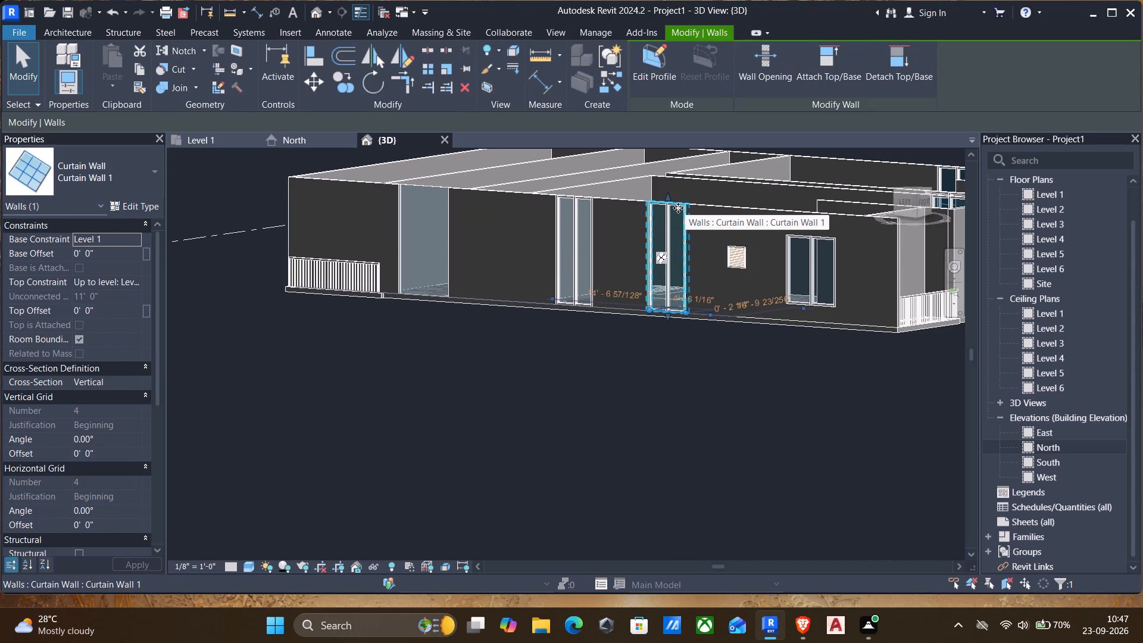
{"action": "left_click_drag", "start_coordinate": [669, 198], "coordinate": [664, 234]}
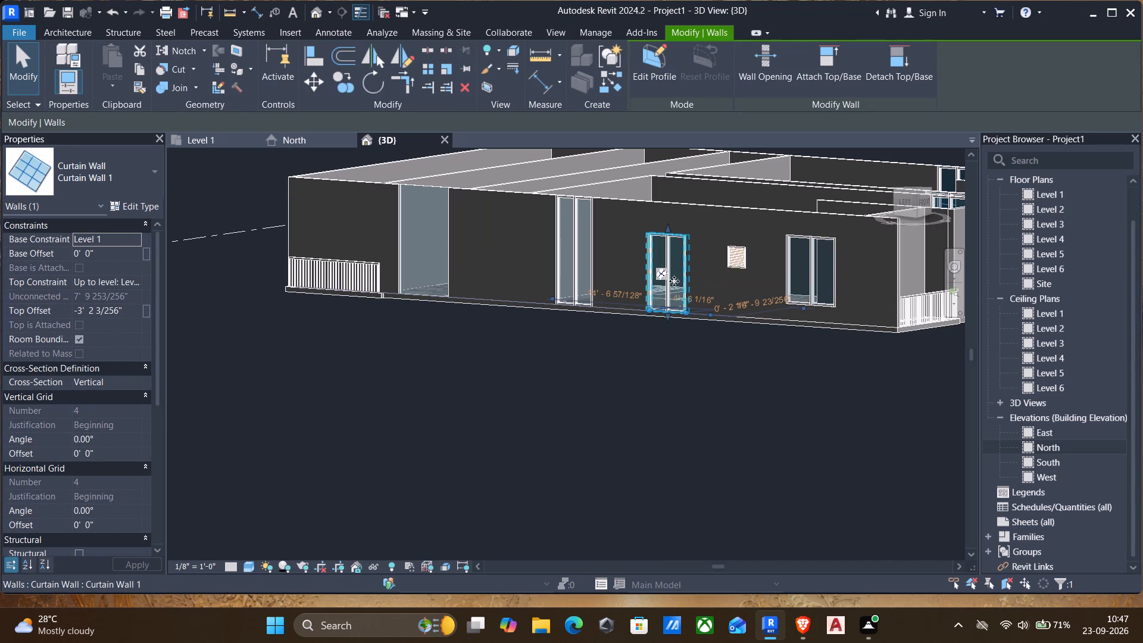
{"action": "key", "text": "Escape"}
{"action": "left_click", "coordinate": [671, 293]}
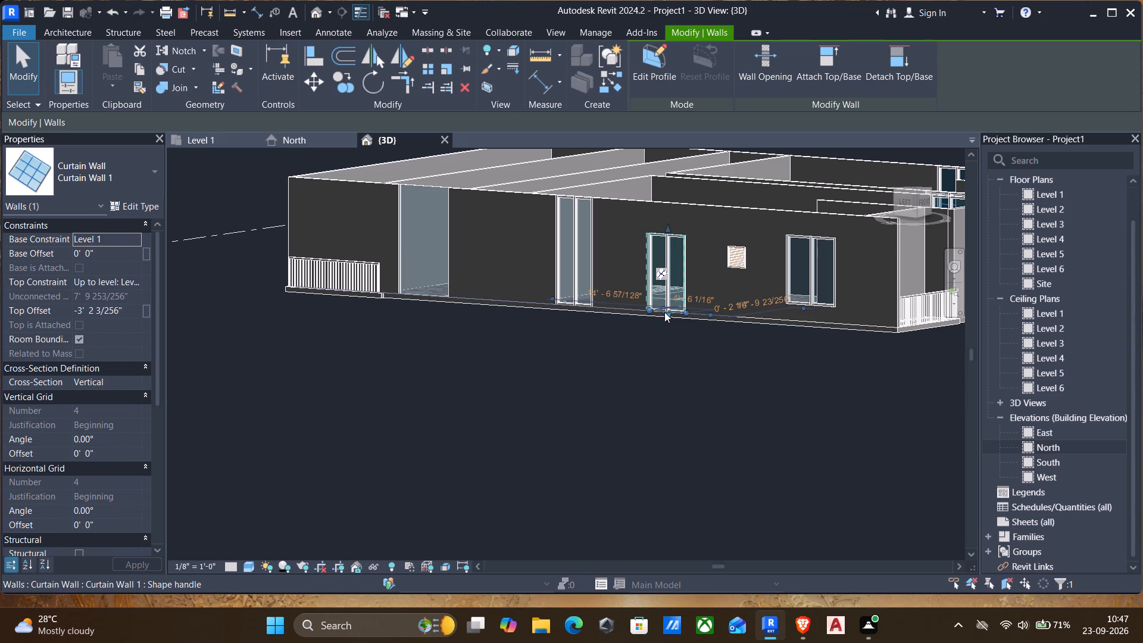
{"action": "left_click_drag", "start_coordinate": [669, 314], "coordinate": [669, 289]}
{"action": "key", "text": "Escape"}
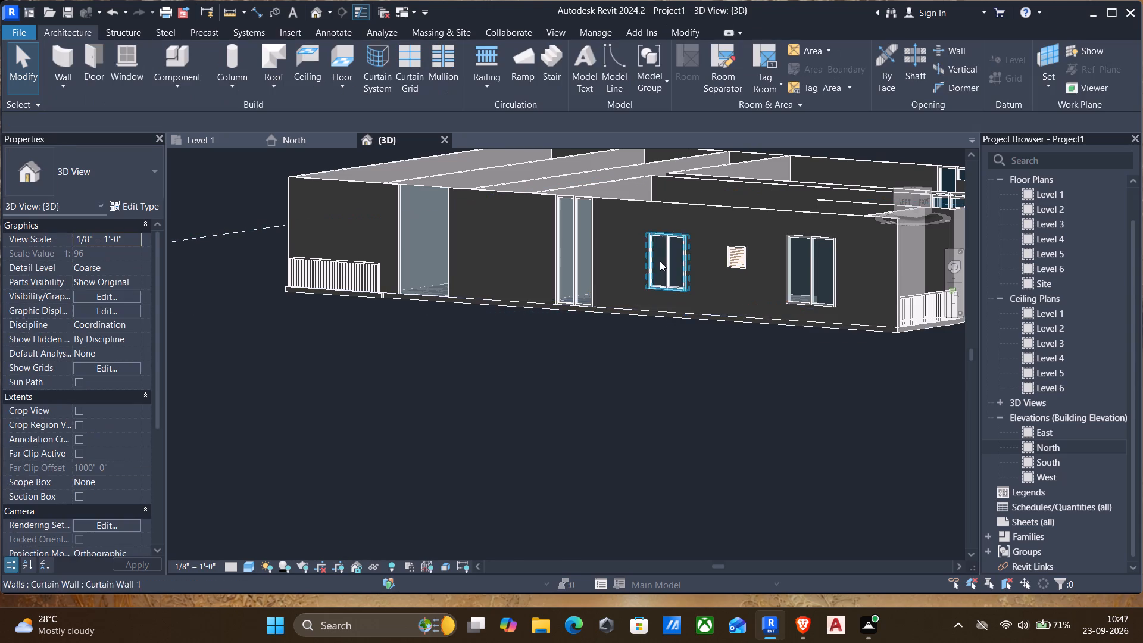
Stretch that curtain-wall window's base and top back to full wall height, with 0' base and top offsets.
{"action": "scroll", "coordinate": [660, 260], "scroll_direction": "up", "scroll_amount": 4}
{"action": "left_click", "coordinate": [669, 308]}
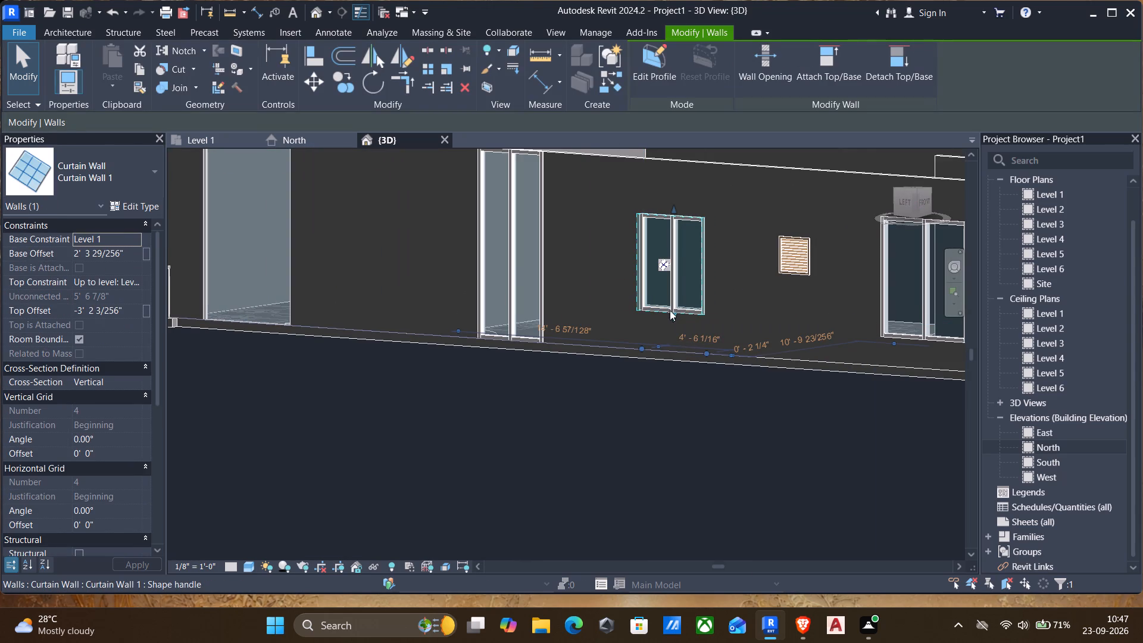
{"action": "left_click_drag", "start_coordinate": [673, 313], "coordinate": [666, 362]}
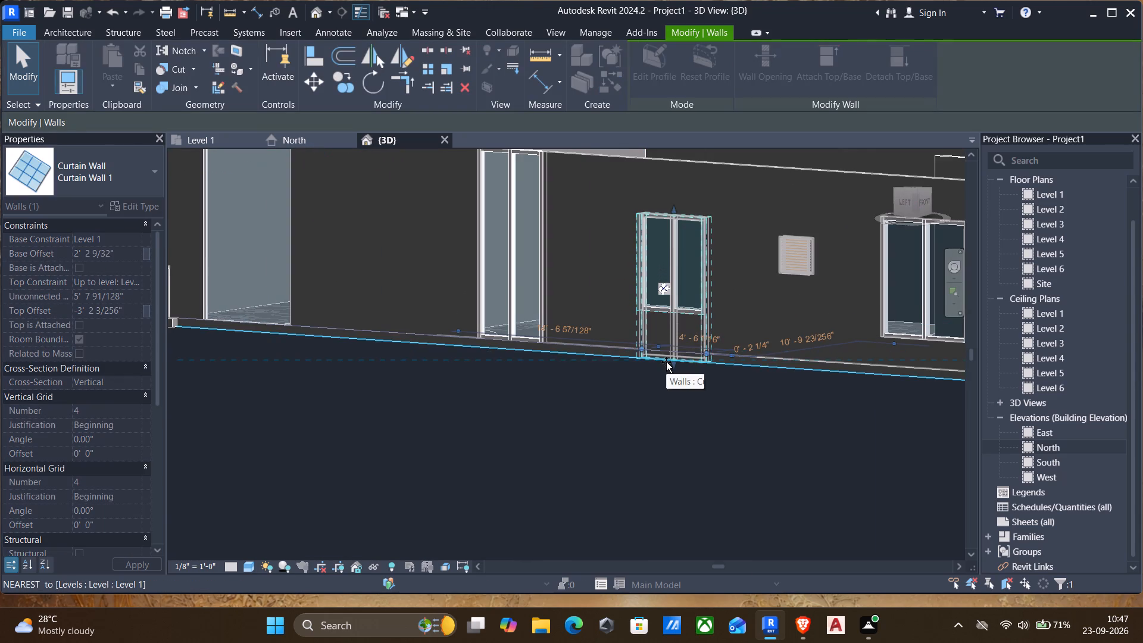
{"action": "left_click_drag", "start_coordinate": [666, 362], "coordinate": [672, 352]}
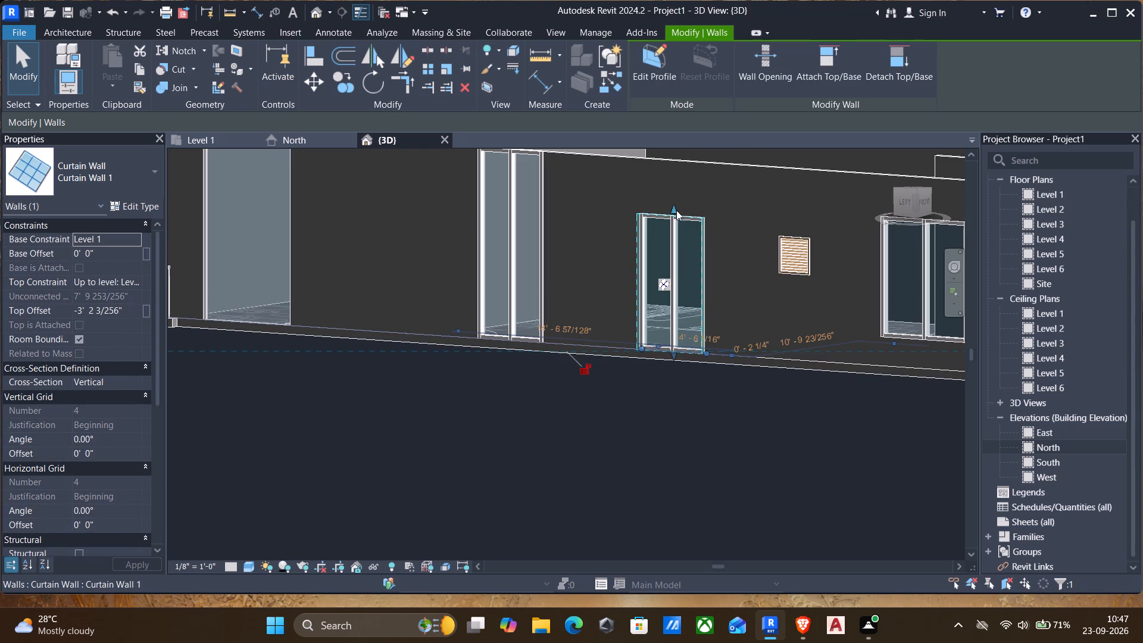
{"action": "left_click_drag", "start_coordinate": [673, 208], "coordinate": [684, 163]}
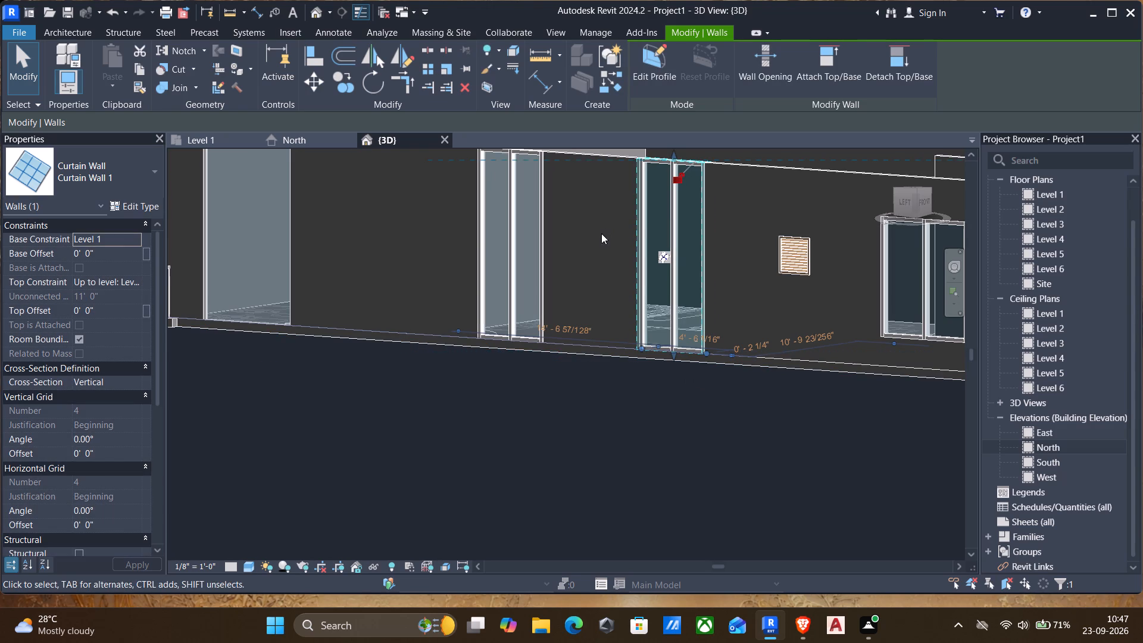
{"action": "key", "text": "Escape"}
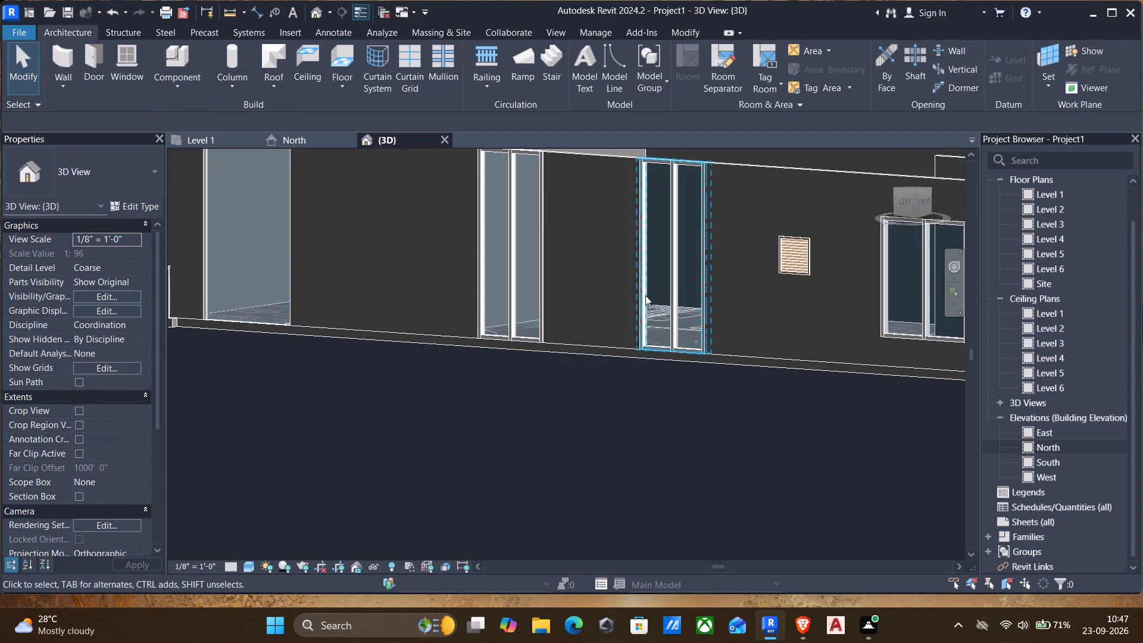
Set the same west-wall curtain-wall window's base offset to 3' and its top offset to -2'.
{"action": "left_click", "coordinate": [680, 345]}
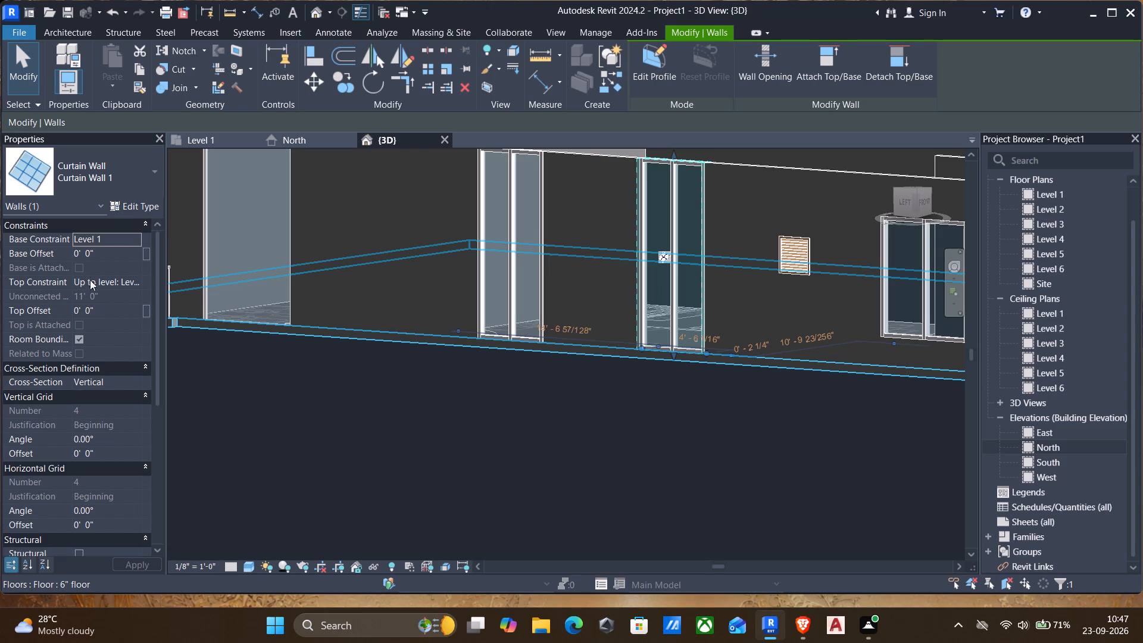
{"action": "left_click", "coordinate": [104, 252]}
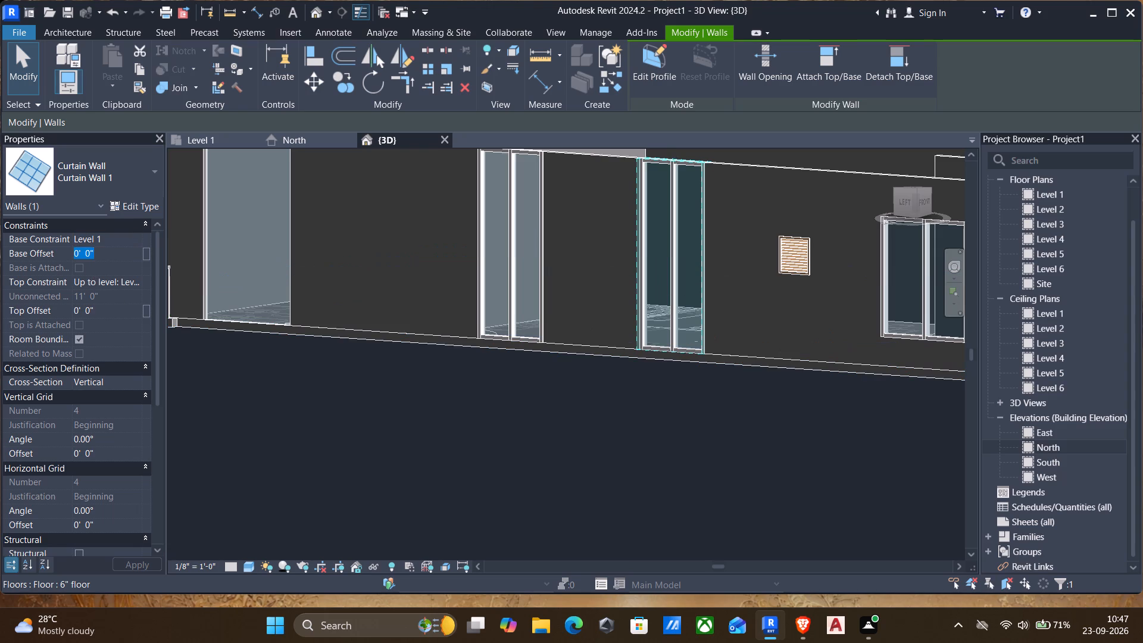
{"action": "type", "text": "3'"}
{"action": "key", "text": "Return"}
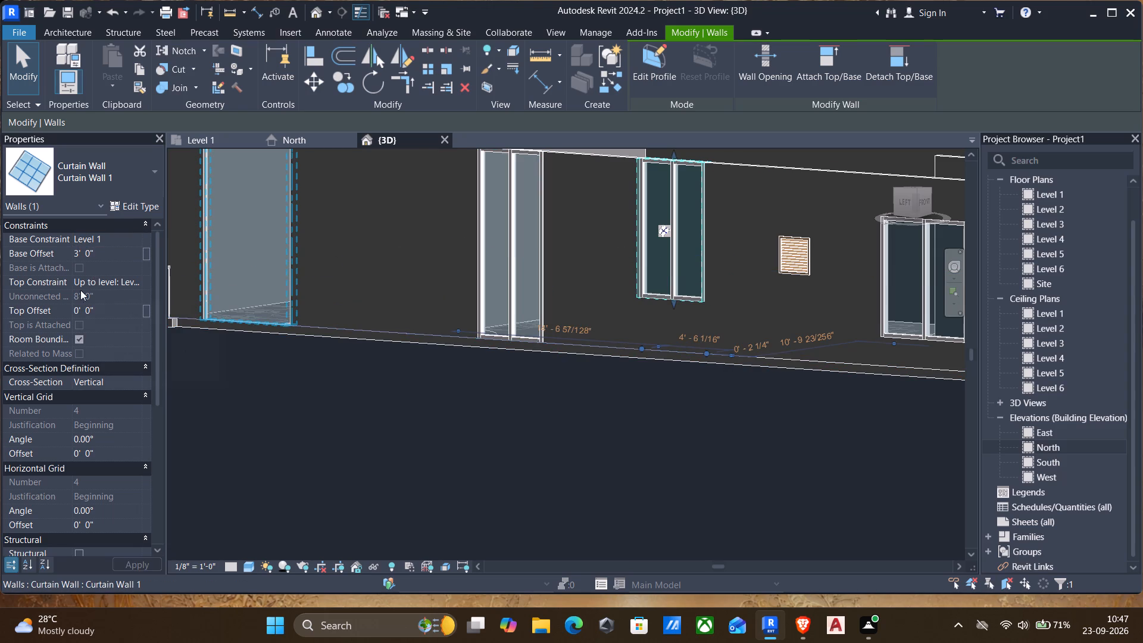
{"action": "left_click", "coordinate": [123, 310]}
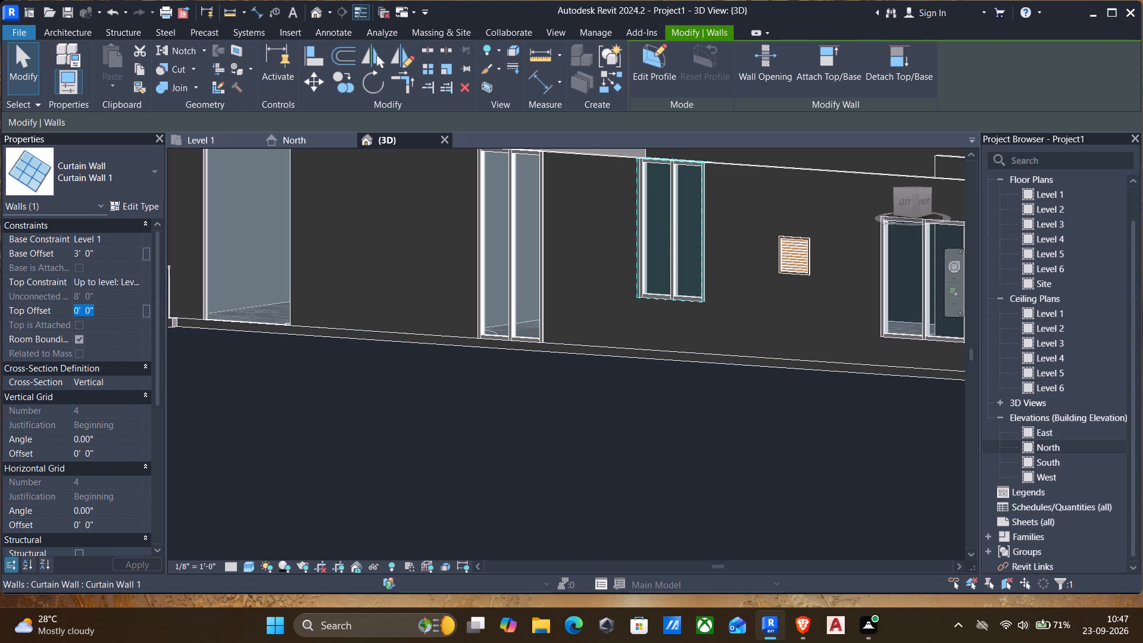
{"action": "type", "text": "2'"}
{"action": "key", "text": "Return"}
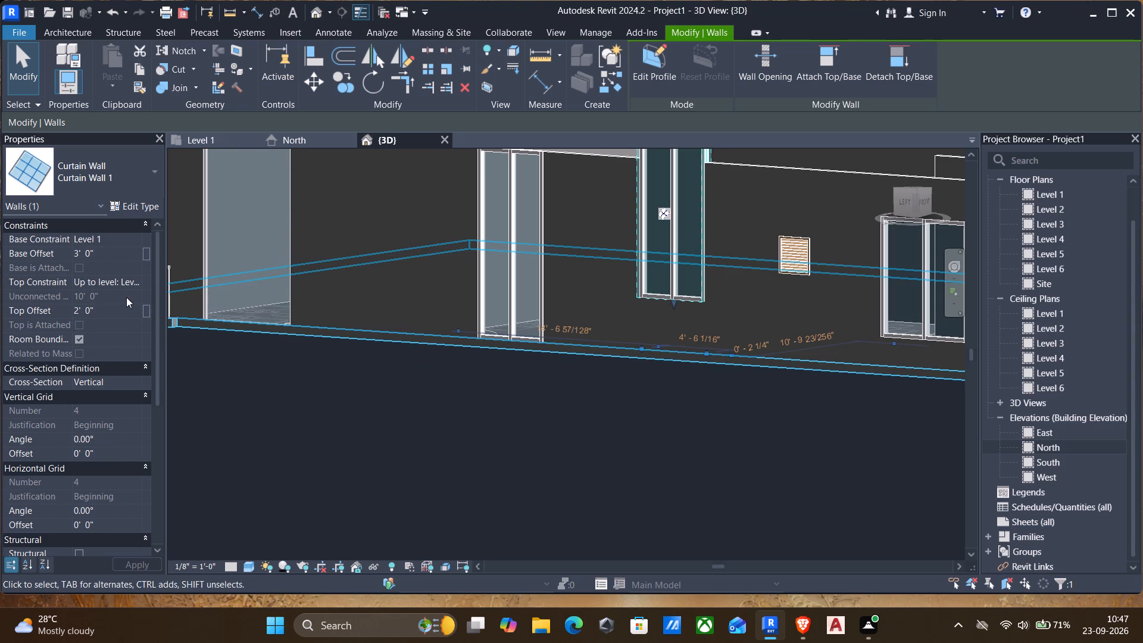
{"action": "left_click", "coordinate": [120, 306]}
{"action": "type", "text": "-2"}
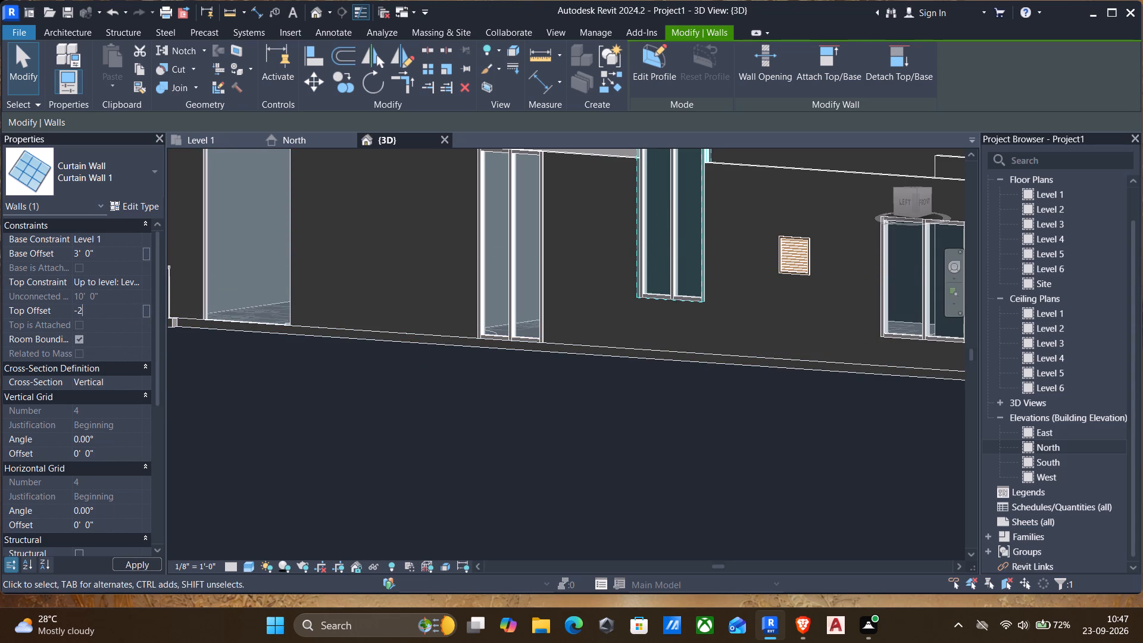
{"action": "key", "text": "Return"}
{"action": "scroll", "coordinate": [501, 377], "scroll_direction": "down", "scroll_amount": 1}
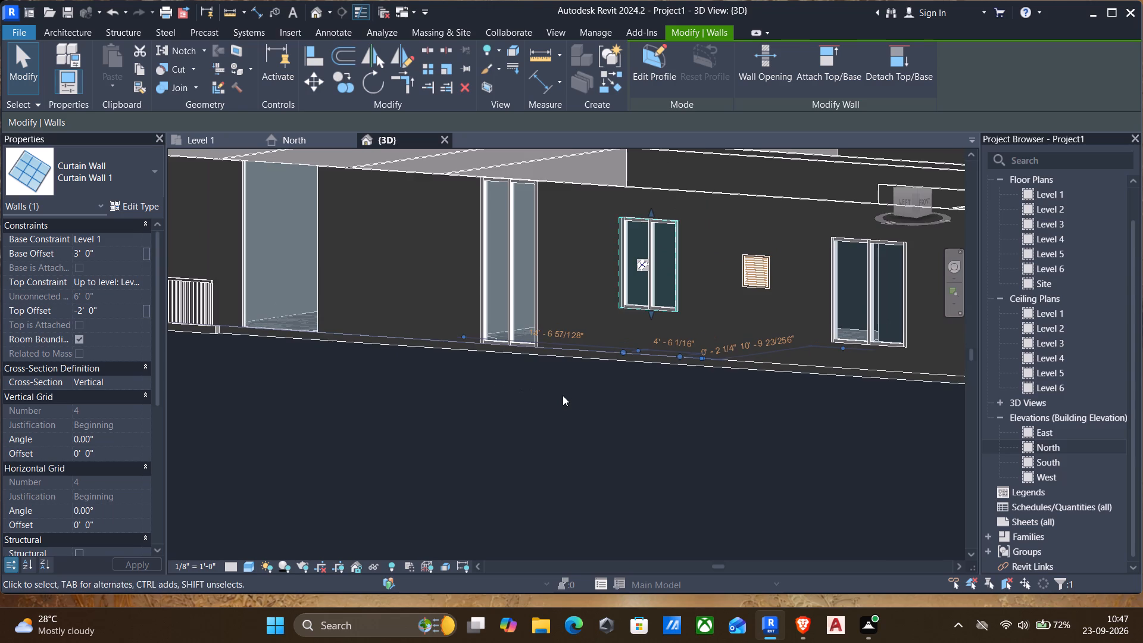
{"action": "key", "text": "Escape"}
Align the base and top of the next curtain-wall window to the north with the resized west-wall window.
{"action": "type", "text": "al"}
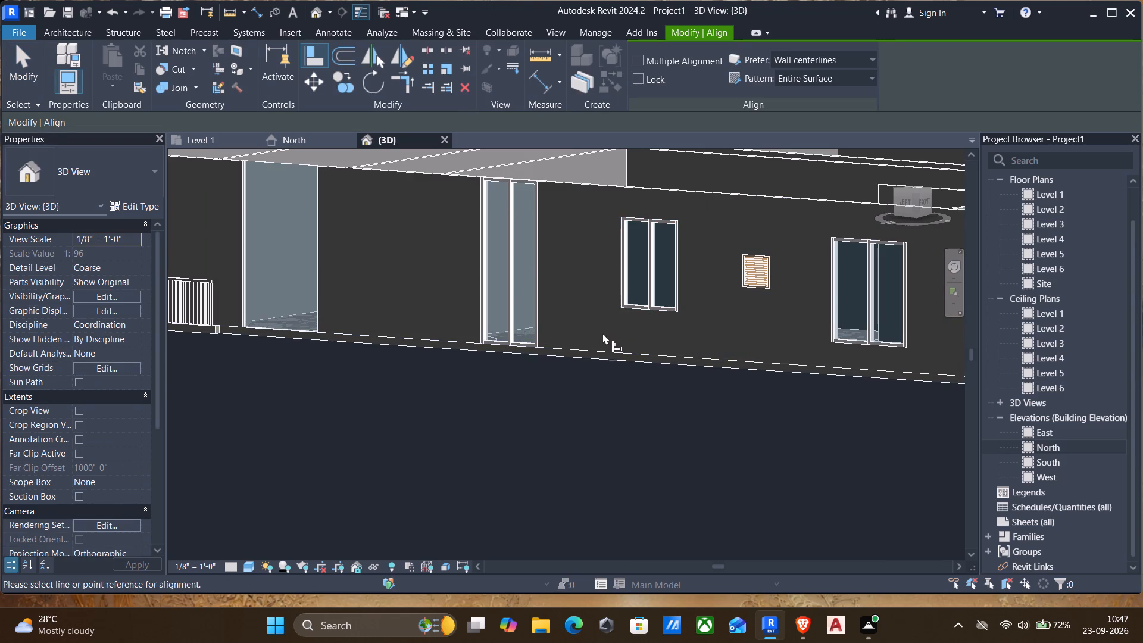
{"action": "left_click", "coordinate": [642, 311]}
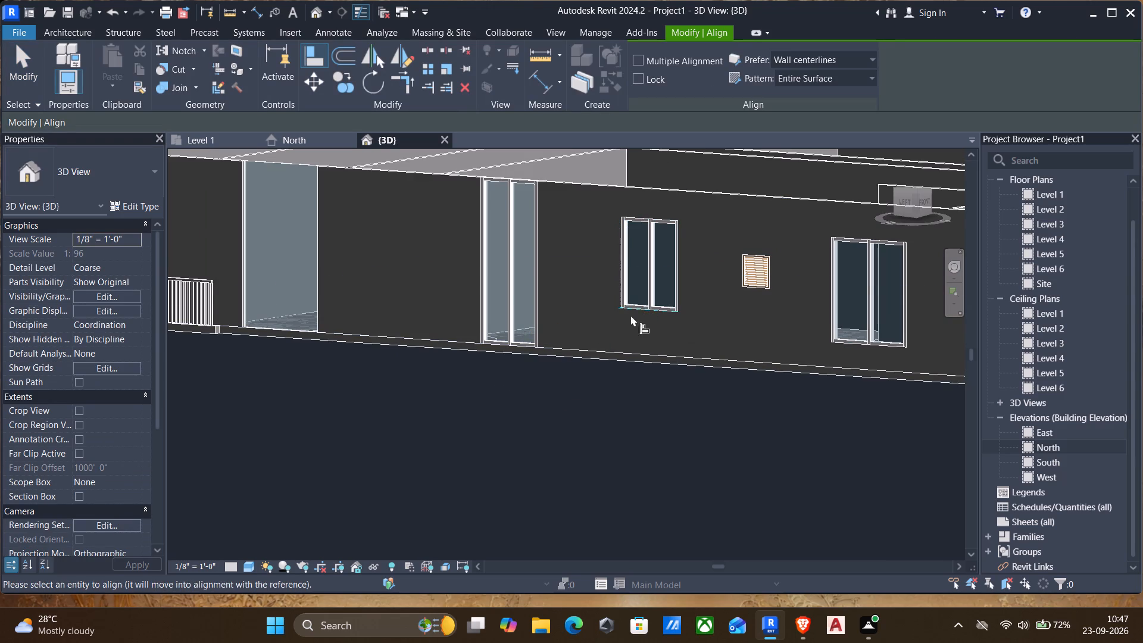
{"action": "scroll", "coordinate": [511, 344], "scroll_direction": "up", "scroll_amount": 3}
{"action": "left_click", "coordinate": [511, 343]}
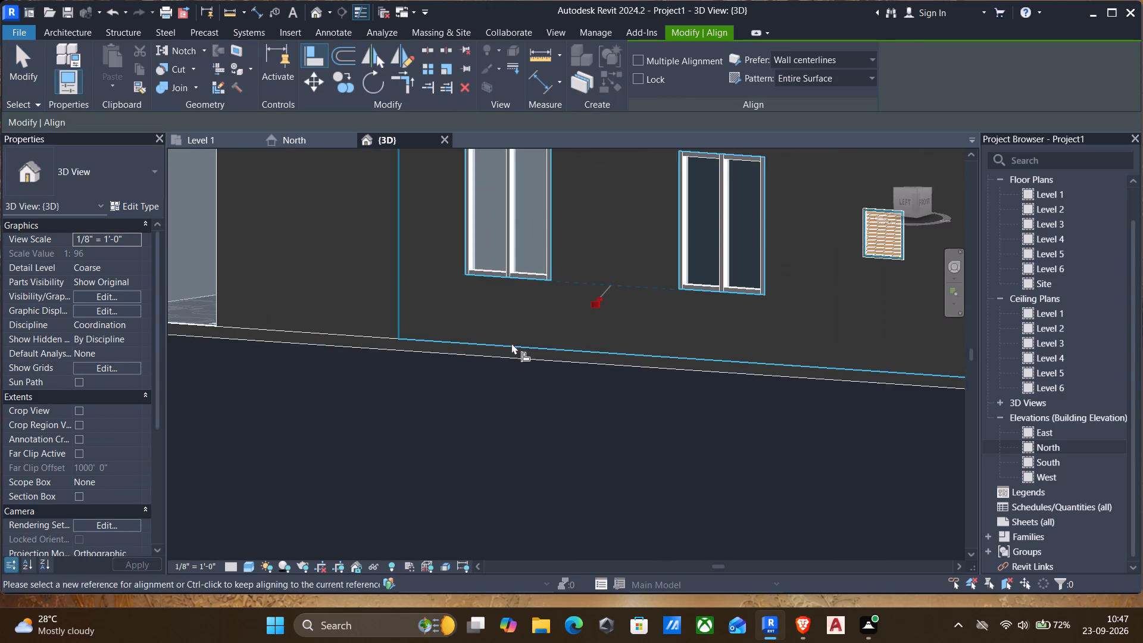
{"action": "scroll", "coordinate": [539, 352], "scroll_direction": "down", "scroll_amount": 4}
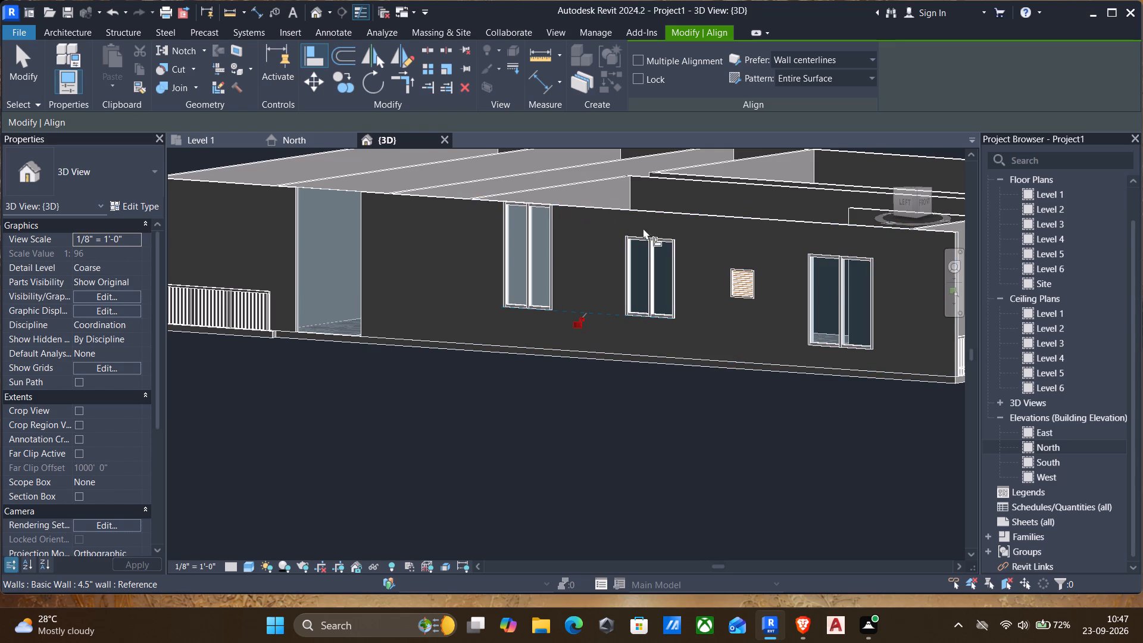
{"action": "left_click", "coordinate": [658, 235]}
{"action": "left_click", "coordinate": [507, 199]}
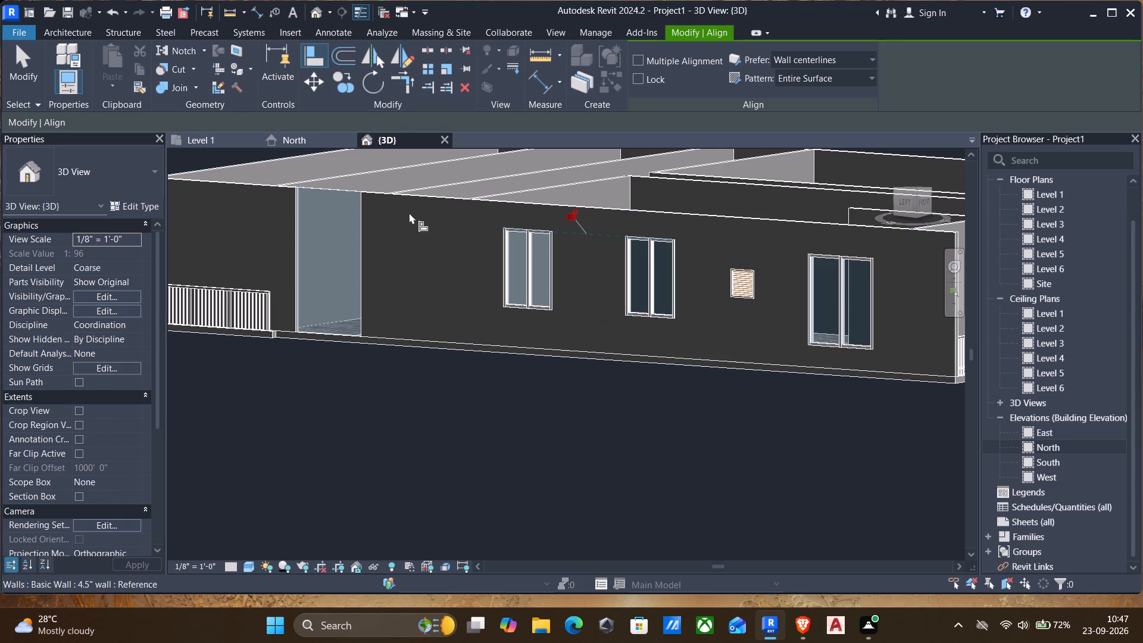
{"action": "key", "text": "Escape"}
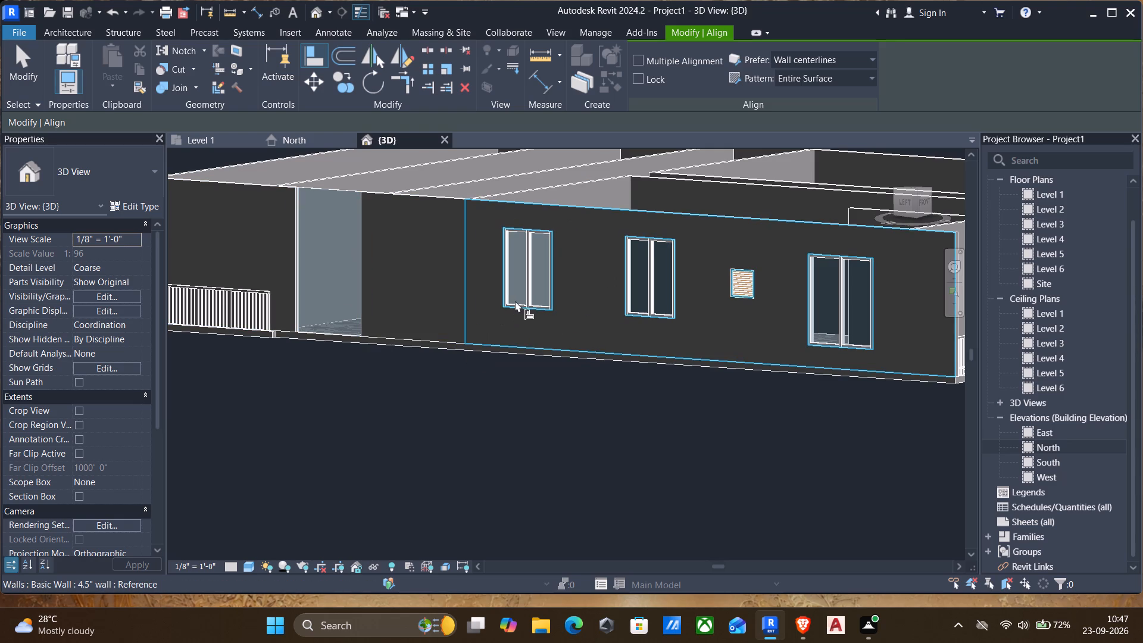
Align the base of the west wall's curtain-wall window nearest the front with the resized window's base.
{"action": "scroll", "coordinate": [329, 279], "scroll_direction": "down", "scroll_amount": 3}
{"action": "left_click", "coordinate": [540, 303]}
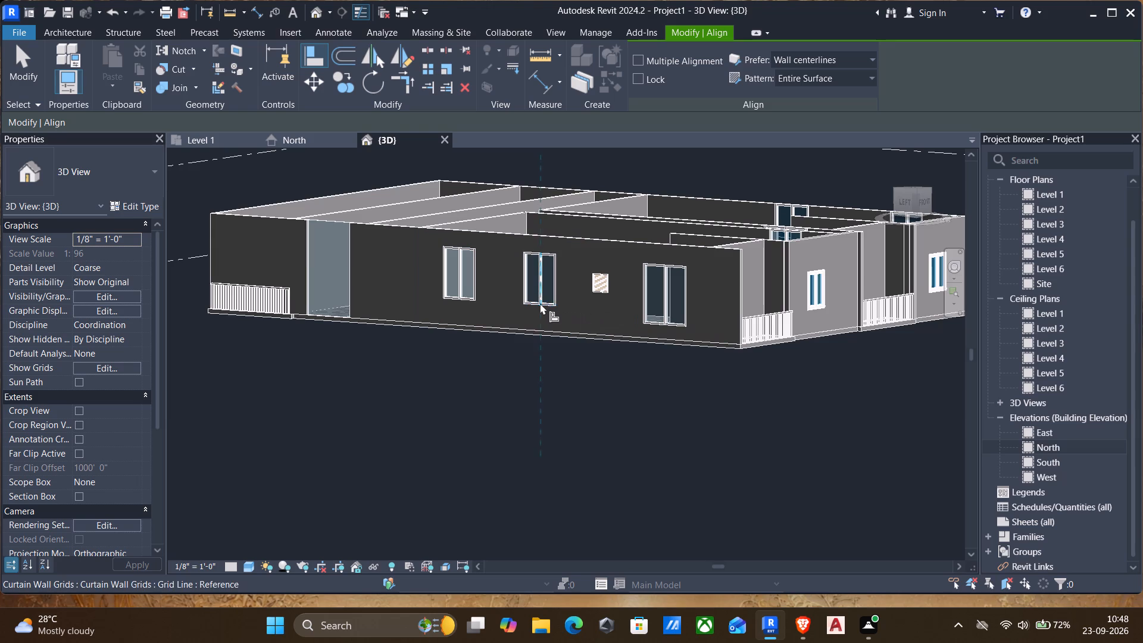
{"action": "key", "text": "Escape"}
{"action": "scroll", "coordinate": [546, 311], "scroll_direction": "up", "scroll_amount": 1}
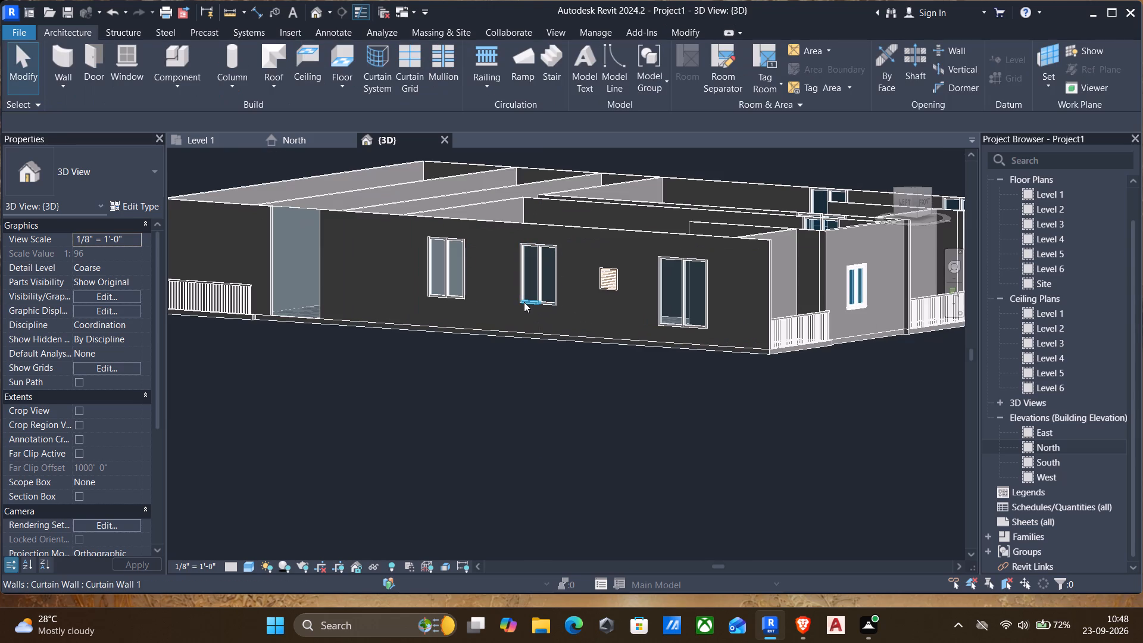
{"action": "type", "text": "al"}
{"action": "left_click", "coordinate": [524, 302]}
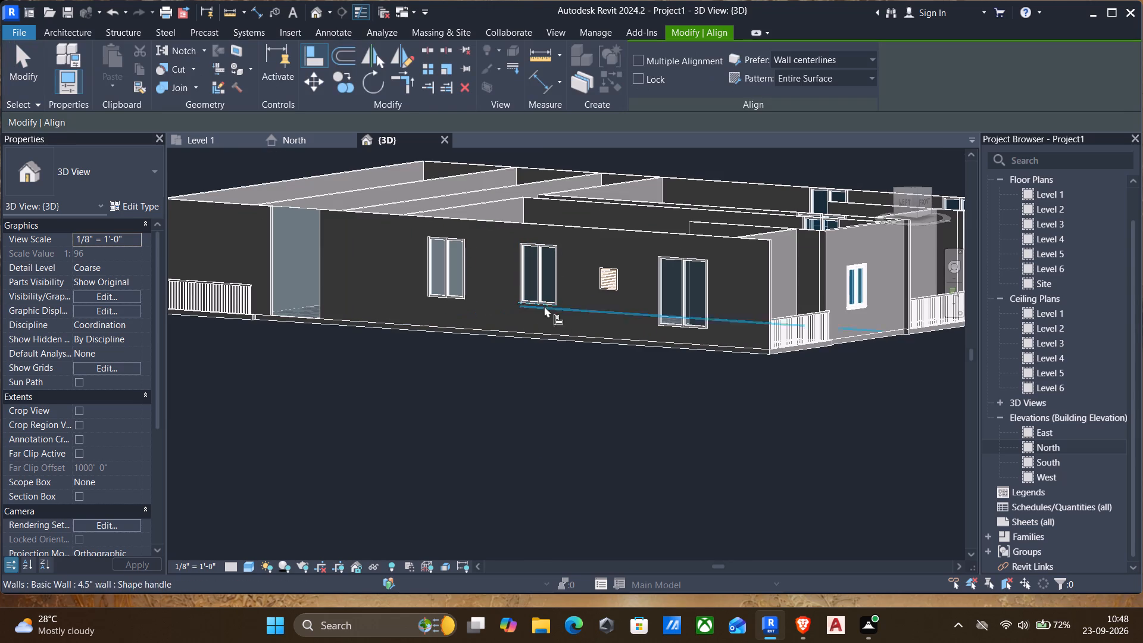
{"action": "left_click", "coordinate": [680, 330]}
{"action": "left_click", "coordinate": [540, 242]}
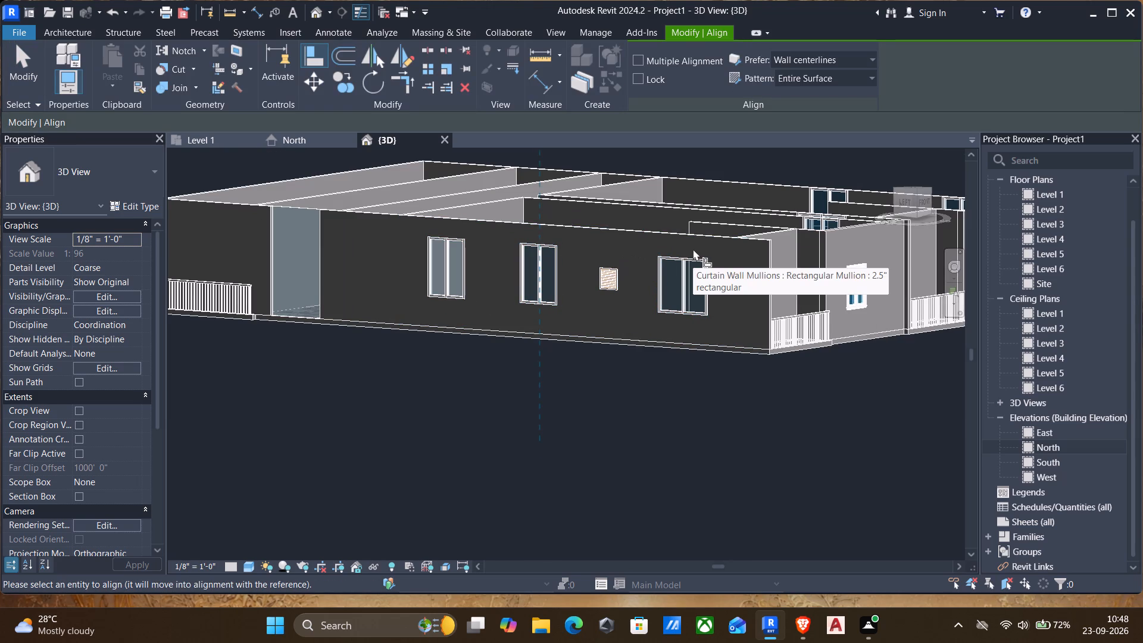
{"action": "key", "text": "Escape"}
Examine the front wall's windows in 3D and check the western casement window's sill height.
{"action": "scroll", "coordinate": [692, 260], "scroll_direction": "down", "scroll_amount": 1}
{"action": "middle_click_drag", "start_coordinate": [758, 336], "coordinate": [661, 328], "text": "shift"}
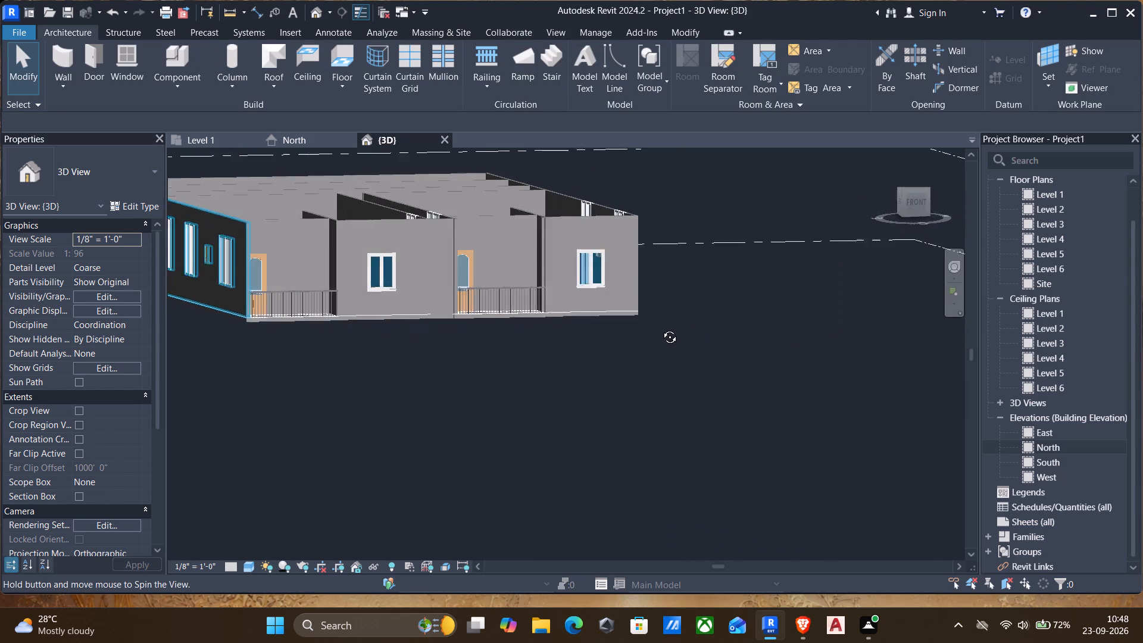
{"action": "middle_click_drag", "start_coordinate": [661, 328], "coordinate": [657, 330], "text": "shift"}
{"action": "middle_click_drag", "start_coordinate": [400, 323], "coordinate": [788, 372]}
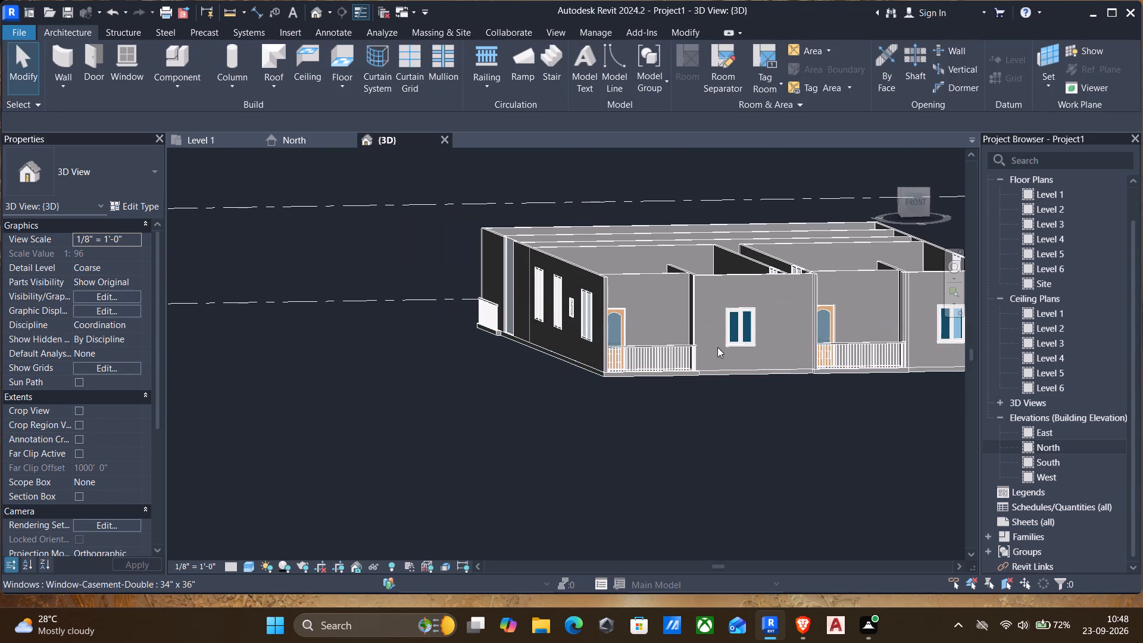
{"action": "left_click", "coordinate": [733, 342]}
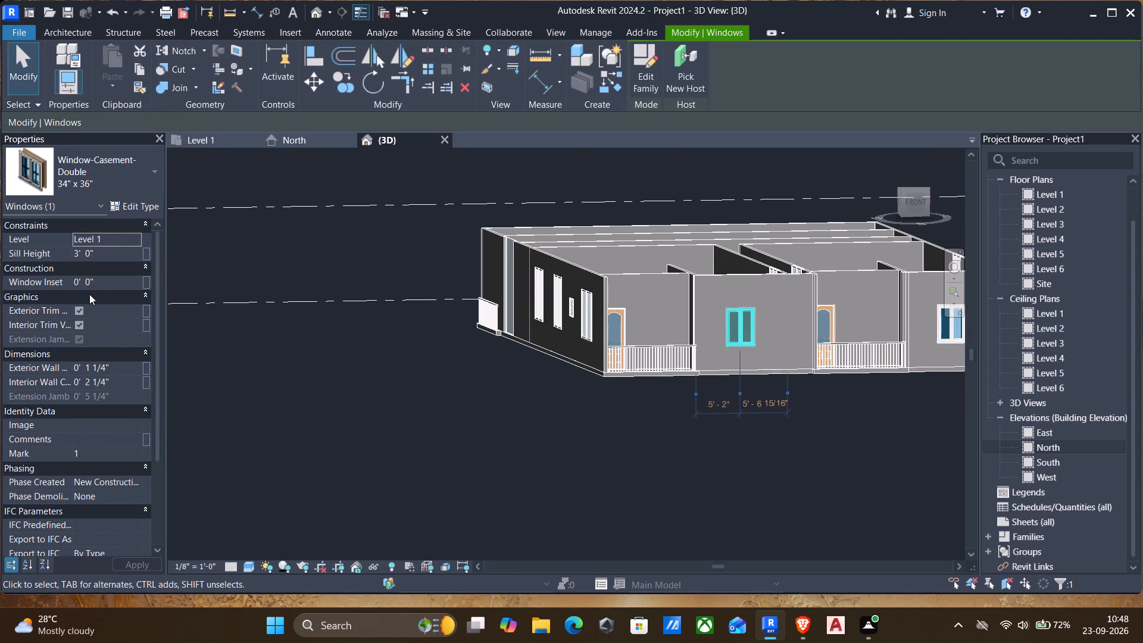
{"action": "middle_click_drag", "start_coordinate": [455, 419], "coordinate": [354, 407]}
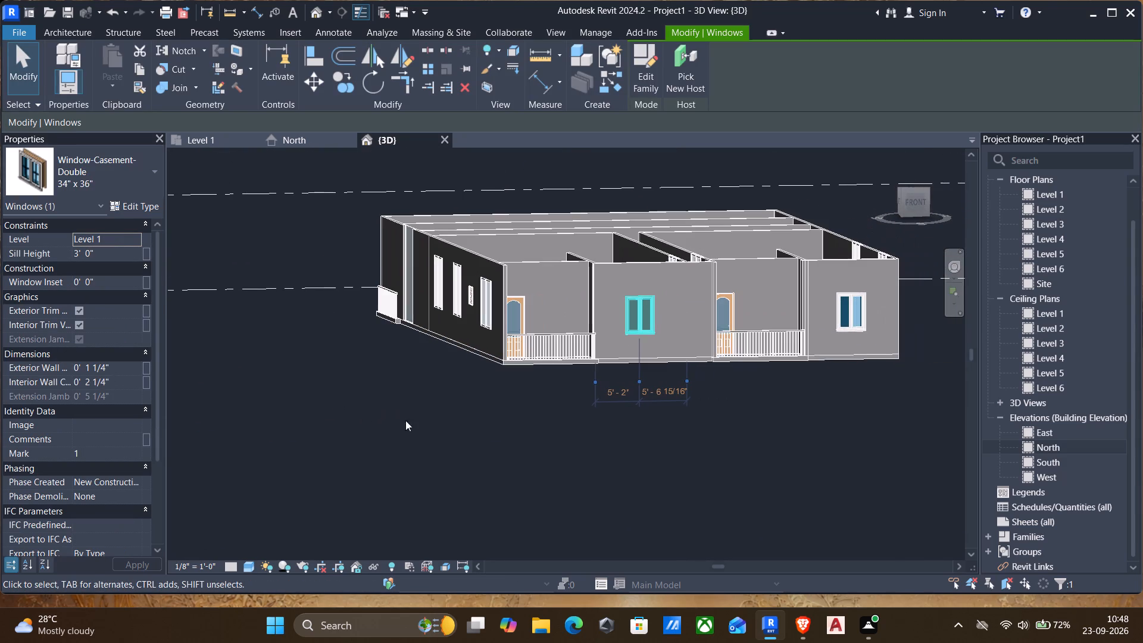
{"action": "key", "text": "Escape"}
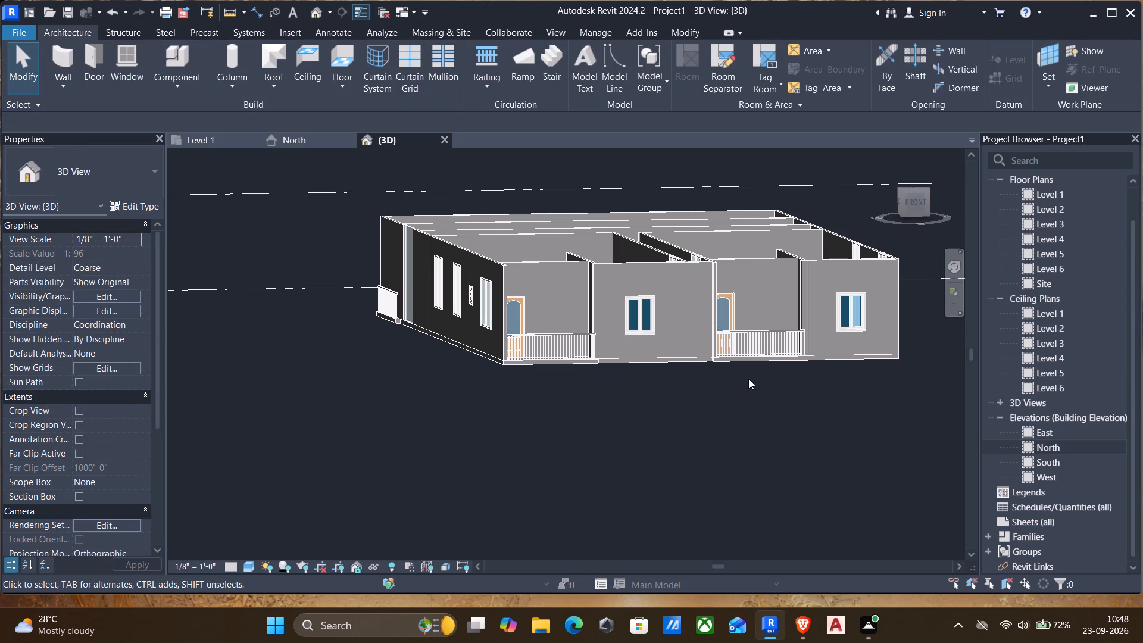
Set the base offset to 3' and top offset to -2' for the east wall's curtain-wall window nearest the front.
{"action": "middle_click_drag", "start_coordinate": [775, 383], "coordinate": [529, 400], "text": "shift"}
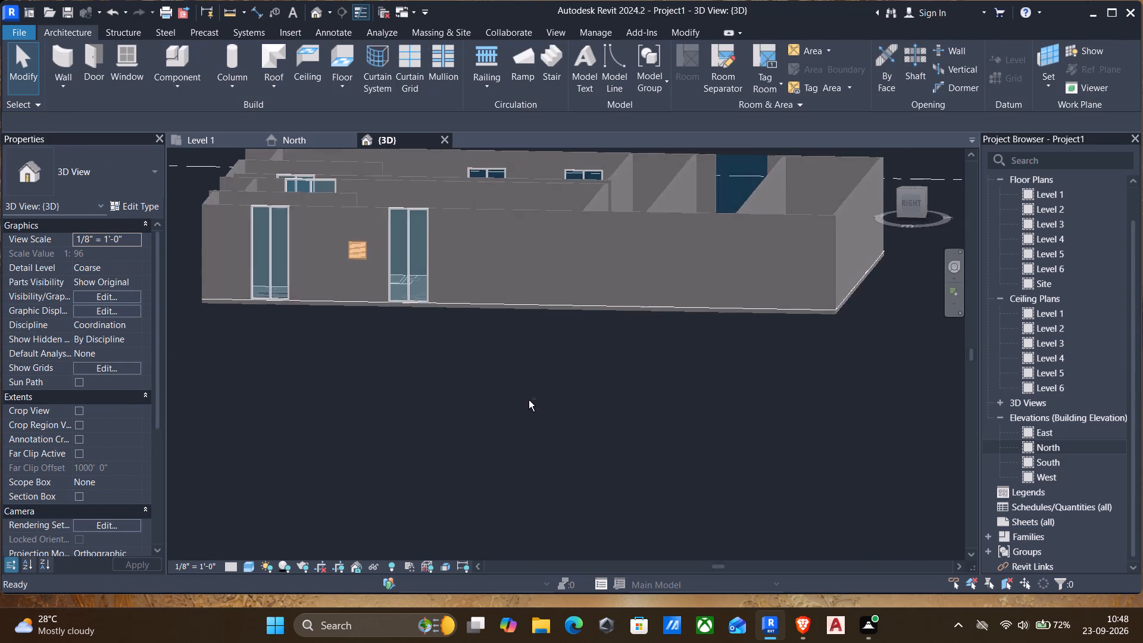
{"action": "left_click", "coordinate": [281, 295]}
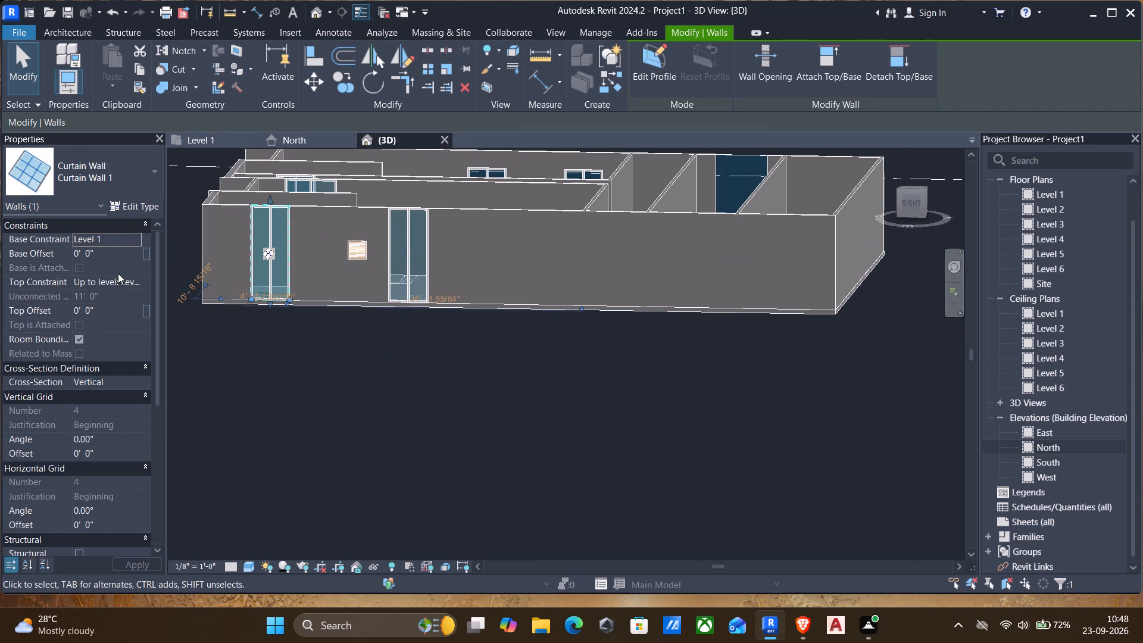
{"action": "left_click", "coordinate": [126, 251]}
{"action": "type", "text": "3'"}
{"action": "key", "text": "Return"}
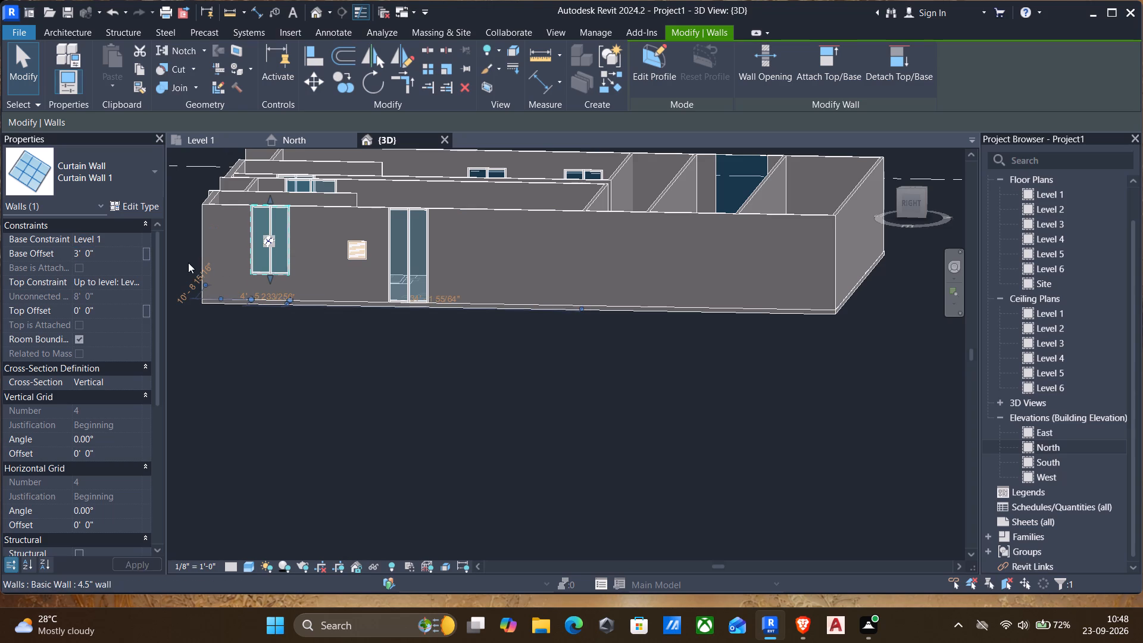
{"action": "left_click", "coordinate": [118, 305]}
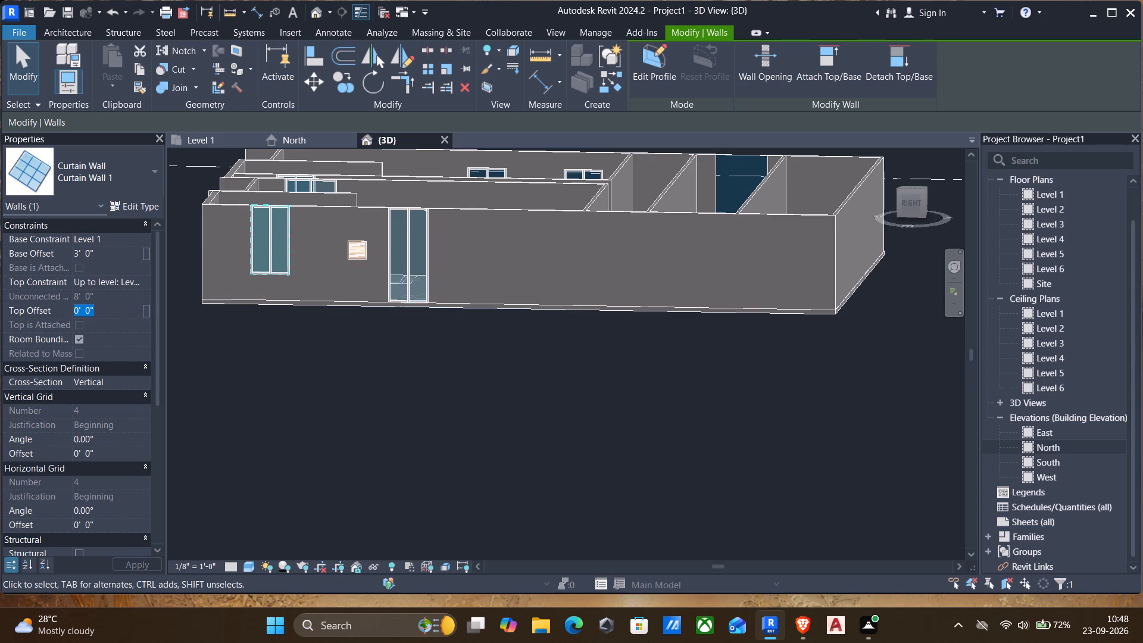
{"action": "key", "text": "minus"}
{"action": "type", "text": "2'"}
{"action": "key", "text": "Return"}
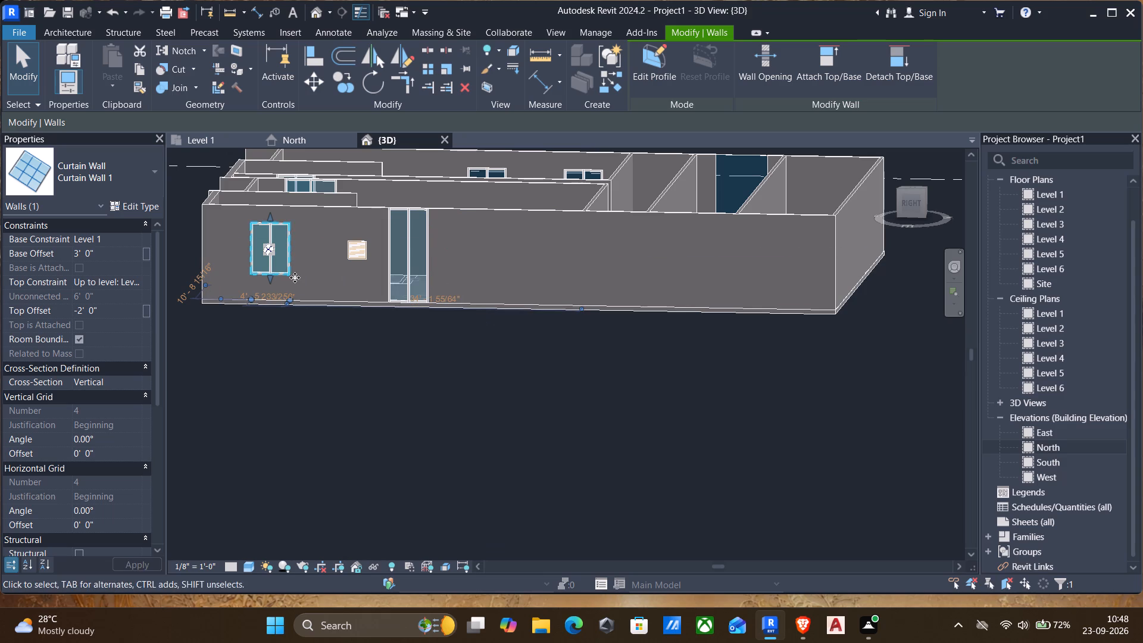
{"action": "key", "text": "1"}
{"action": "key", "text": "Escape"}
Align the base and top of the east wall's other curtain-wall window with the resized window nearest the front.
{"action": "type", "text": "al"}
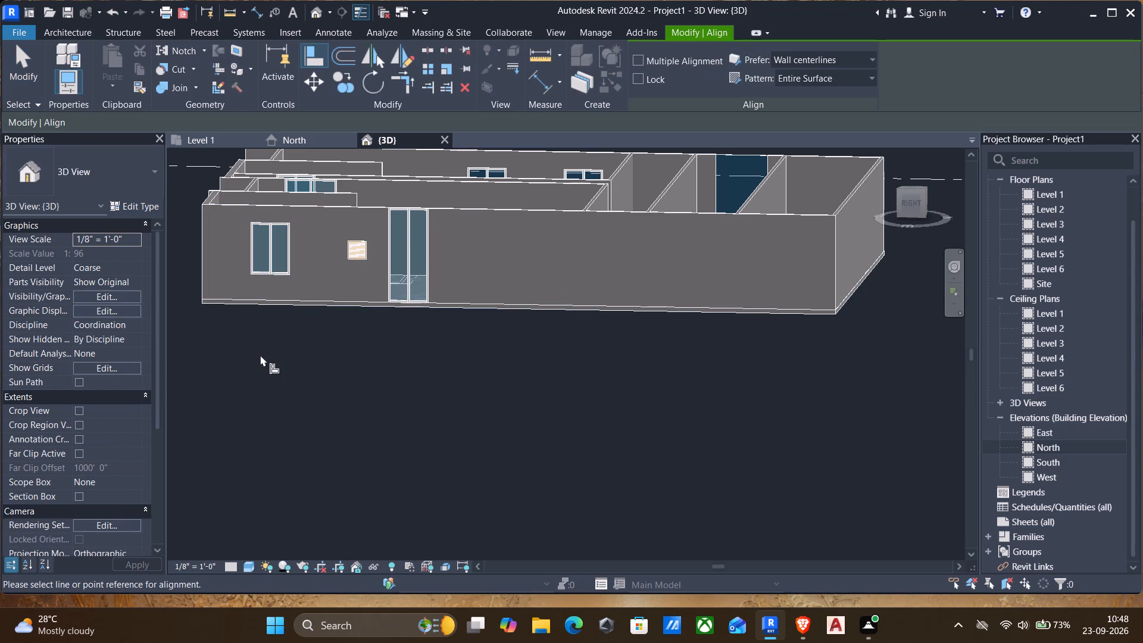
{"action": "left_click", "coordinate": [255, 268]}
{"action": "left_click", "coordinate": [403, 298]}
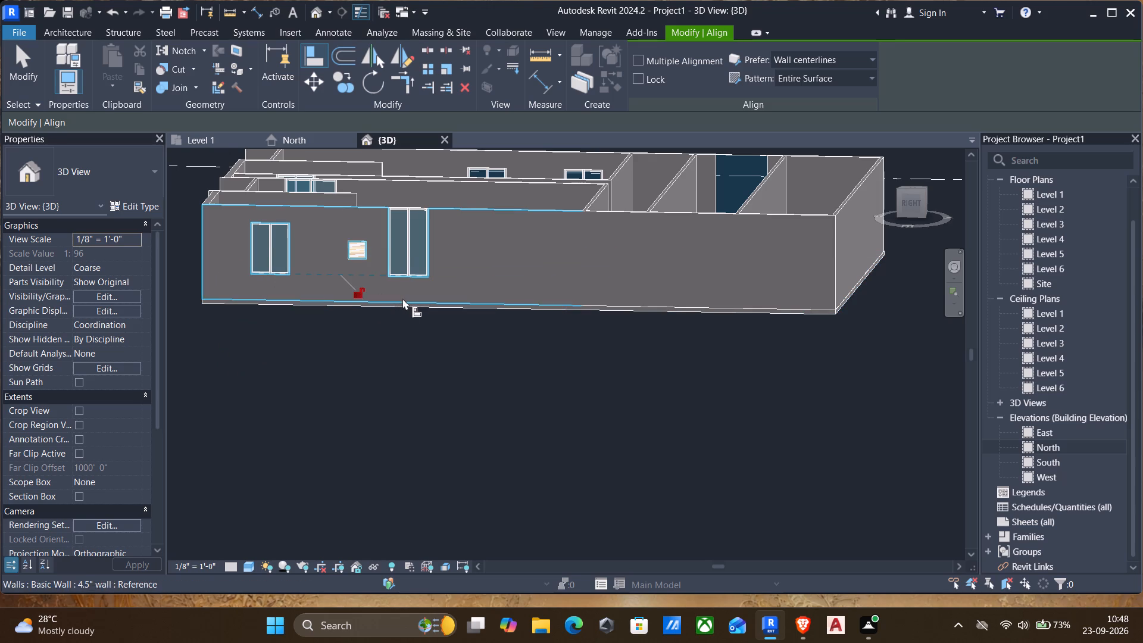
{"action": "left_click", "coordinate": [263, 220]}
{"action": "left_click", "coordinate": [407, 205]}
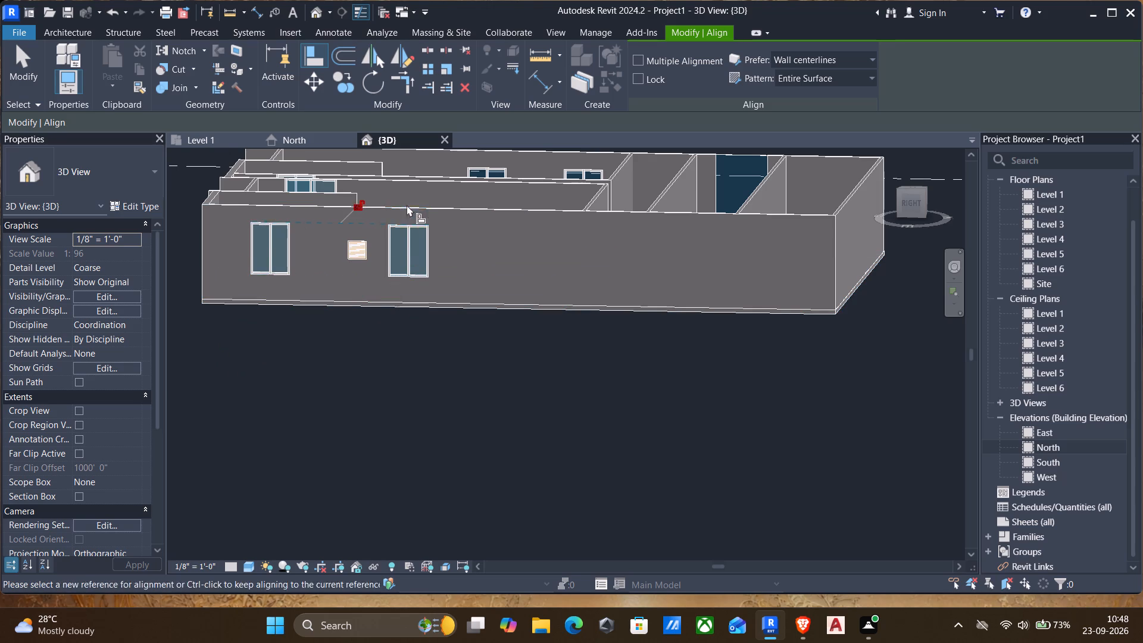
{"action": "key", "text": "Escape"}
{"action": "scroll", "coordinate": [398, 331], "scroll_direction": "down", "scroll_amount": 3}
{"action": "middle_click_drag", "start_coordinate": [381, 348], "coordinate": [395, 345]}
{"action": "key", "text": "Escape"}
Examine the windows along the west, front and east walls in 3D for consistent sill and head heights.
{"action": "middle_click_drag", "start_coordinate": [297, 377], "coordinate": [604, 361], "text": "shift"}
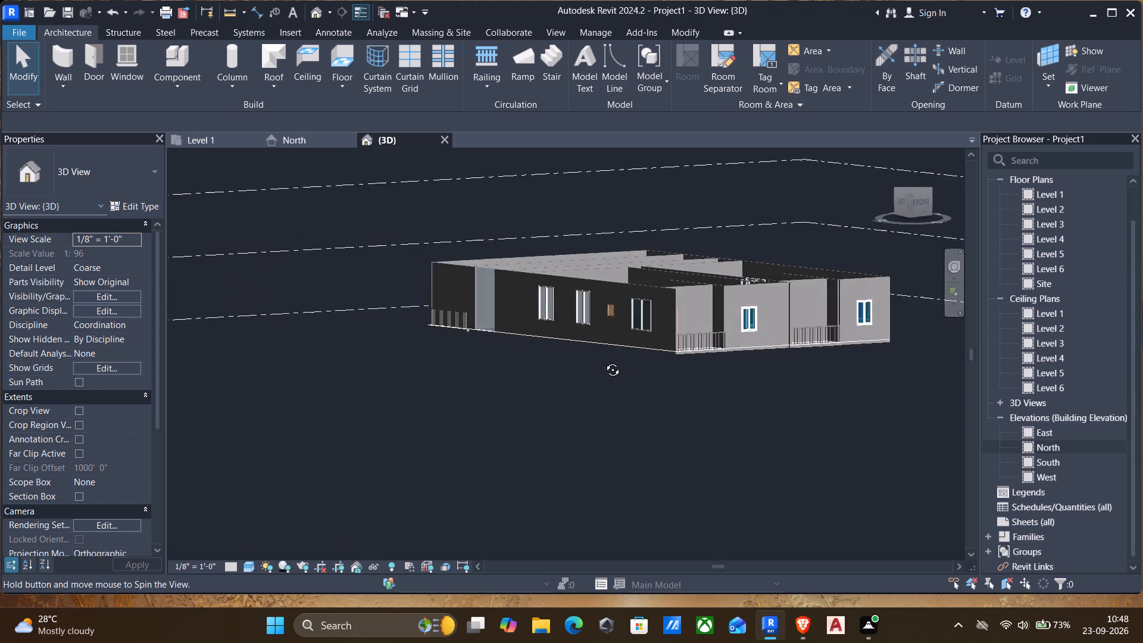
{"action": "middle_click_drag", "start_coordinate": [604, 361], "coordinate": [570, 348], "text": "shift"}
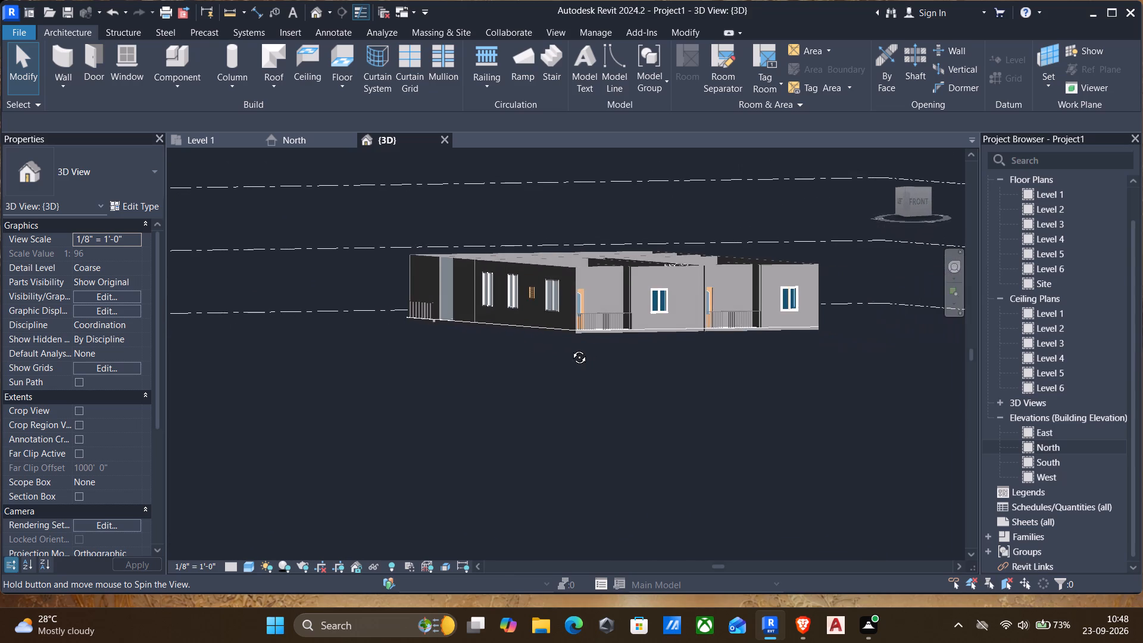
{"action": "middle_click_drag", "start_coordinate": [570, 348], "coordinate": [661, 343], "text": "shift"}
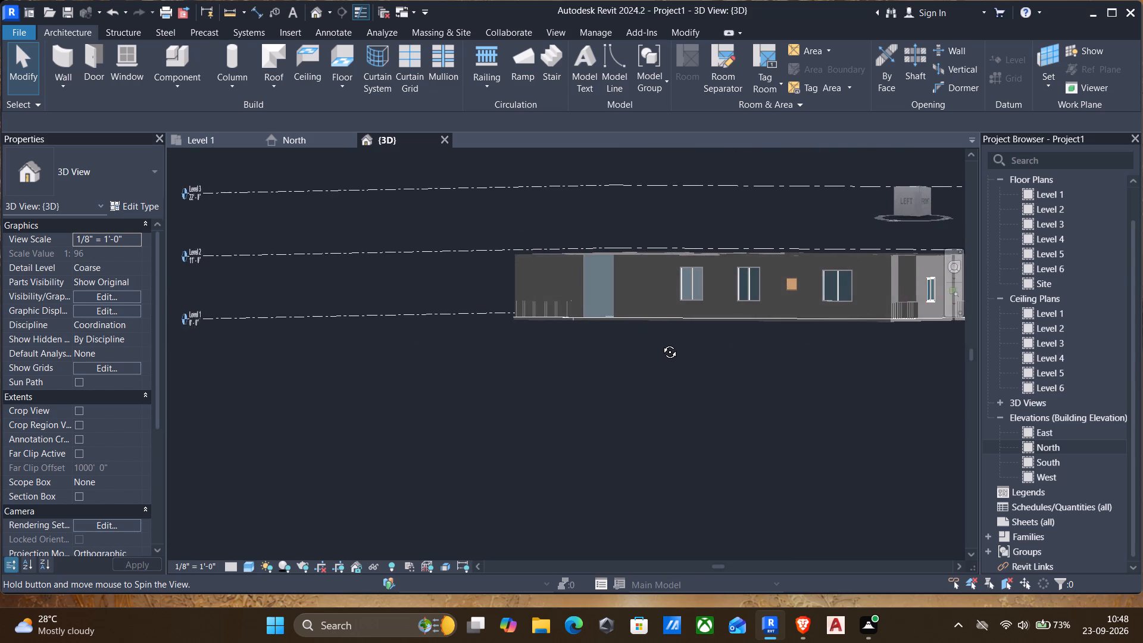
{"action": "middle_click_drag", "start_coordinate": [661, 343], "coordinate": [660, 343], "text": "shift"}
{"action": "scroll", "coordinate": [640, 329], "scroll_direction": "up", "scroll_amount": 3}
{"action": "middle_click_drag", "start_coordinate": [741, 352], "coordinate": [523, 361]}
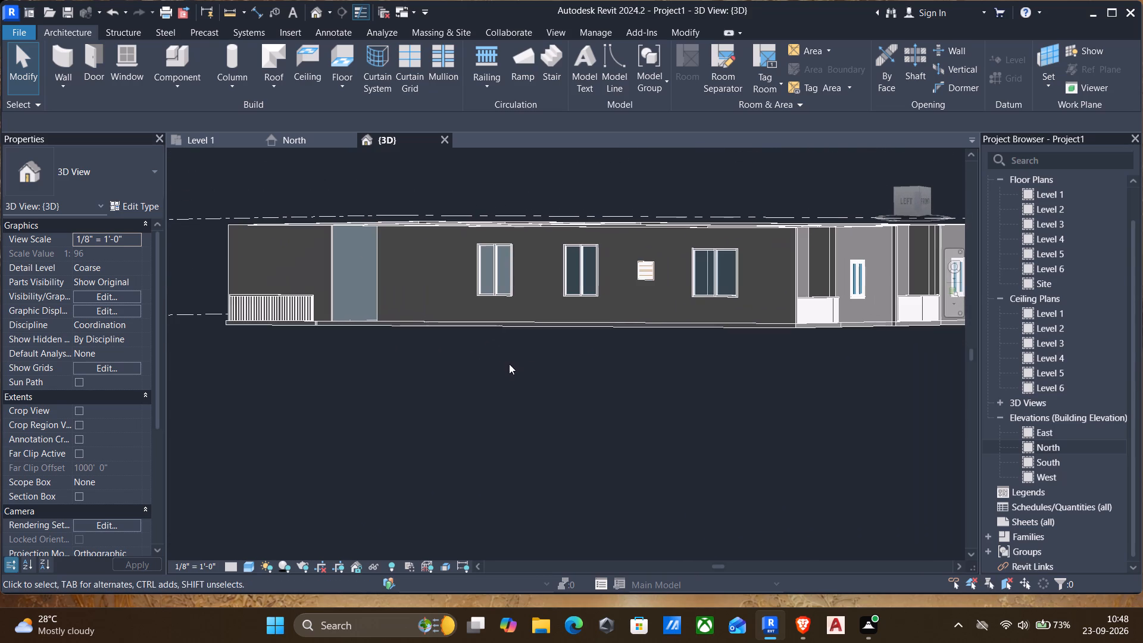
{"action": "scroll", "coordinate": [715, 324], "scroll_direction": "down", "scroll_amount": 4}
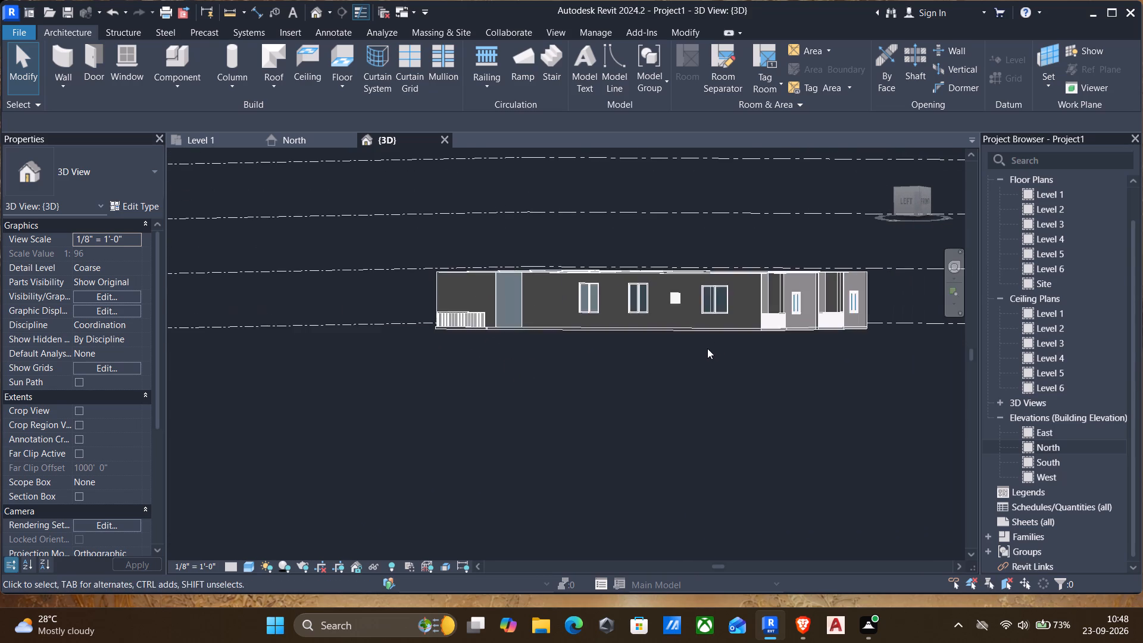
{"action": "middle_click_drag", "start_coordinate": [697, 348], "coordinate": [651, 357]}
{"action": "middle_click_drag", "start_coordinate": [679, 363], "coordinate": [442, 389], "text": "shift"}
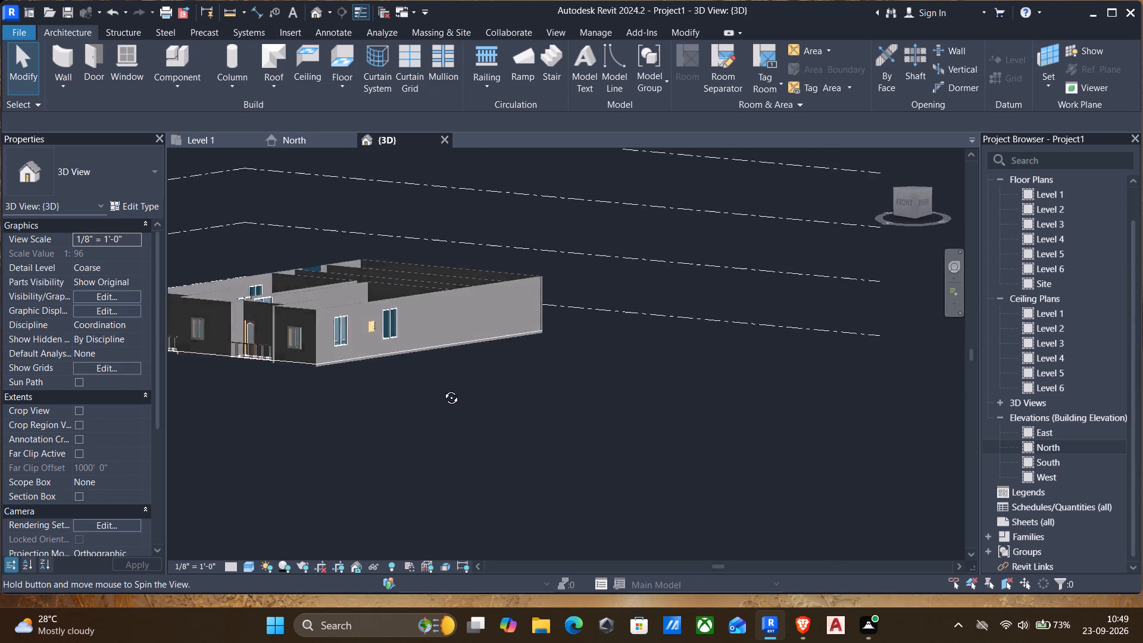
{"action": "middle_click_drag", "start_coordinate": [442, 389], "coordinate": [623, 330], "text": "shift"}
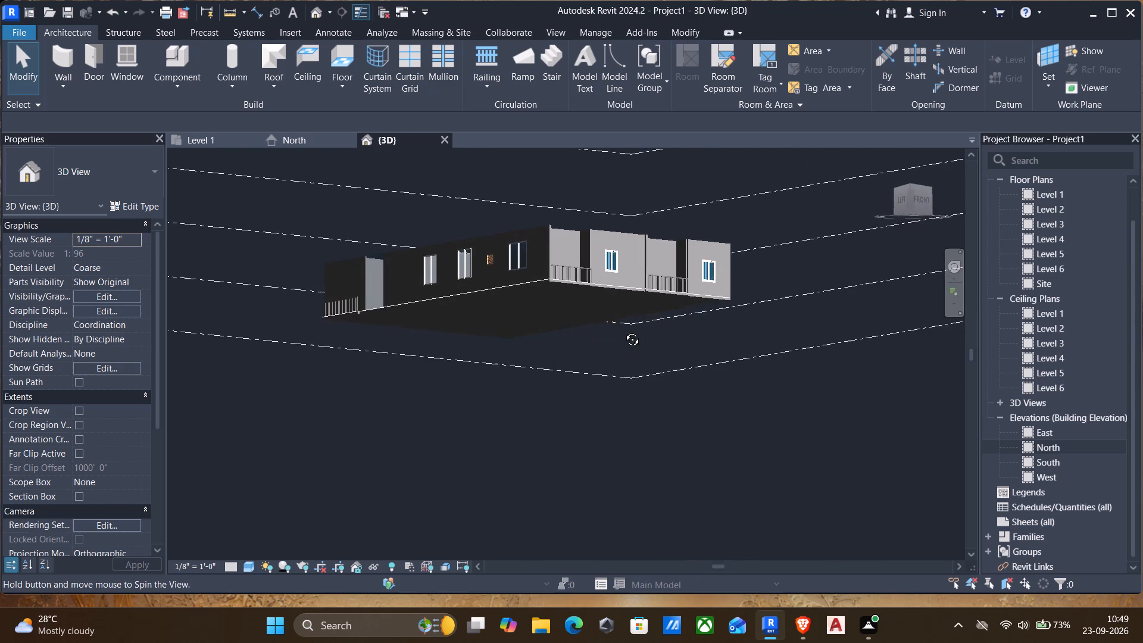
{"action": "middle_click_drag", "start_coordinate": [623, 330], "coordinate": [730, 386], "text": "shift"}
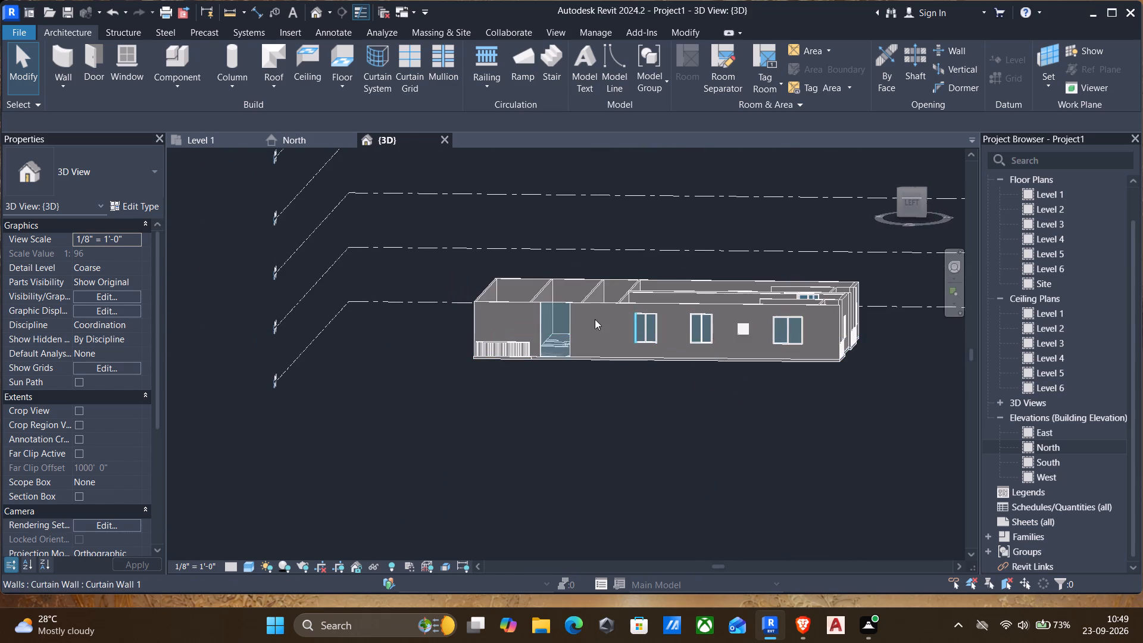
Add a vertical curtain grid line at the midpoint of the west wall's undivided curtain wall near the rear.
{"action": "scroll", "coordinate": [569, 319], "scroll_direction": "up", "scroll_amount": 2}
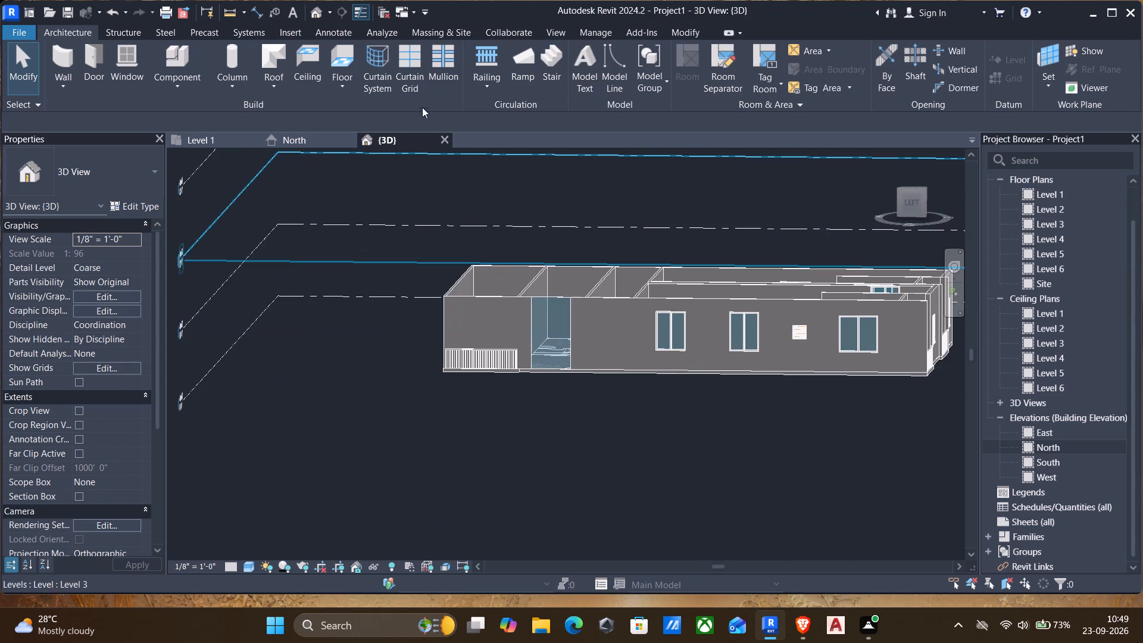
{"action": "left_click", "coordinate": [404, 65]}
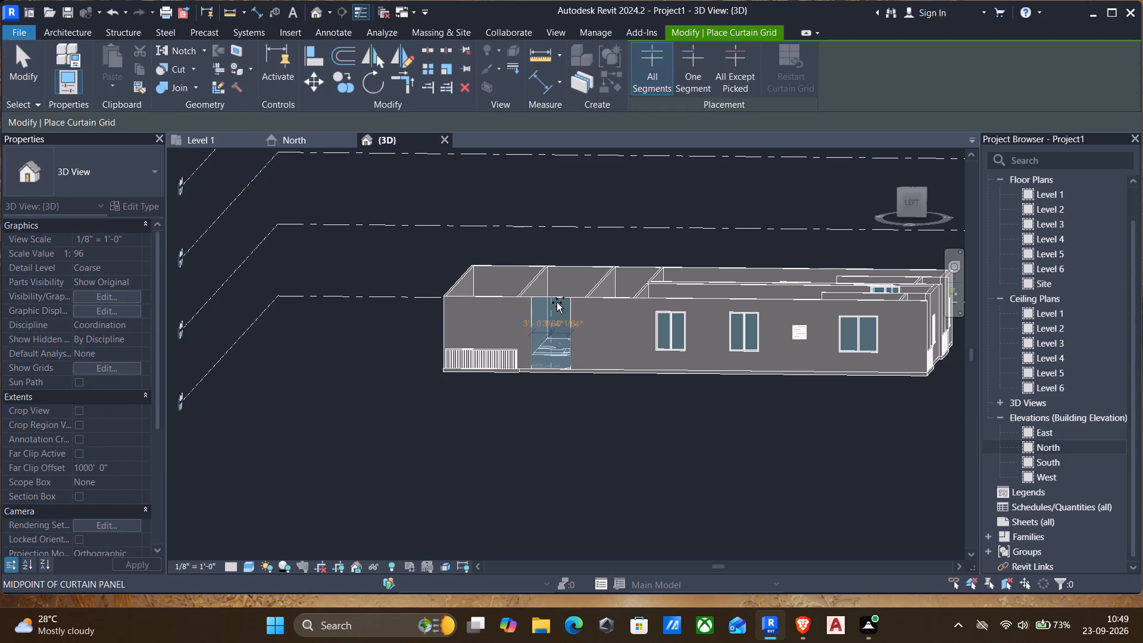
{"action": "left_click", "coordinate": [555, 301]}
{"action": "key", "text": "Escape"}
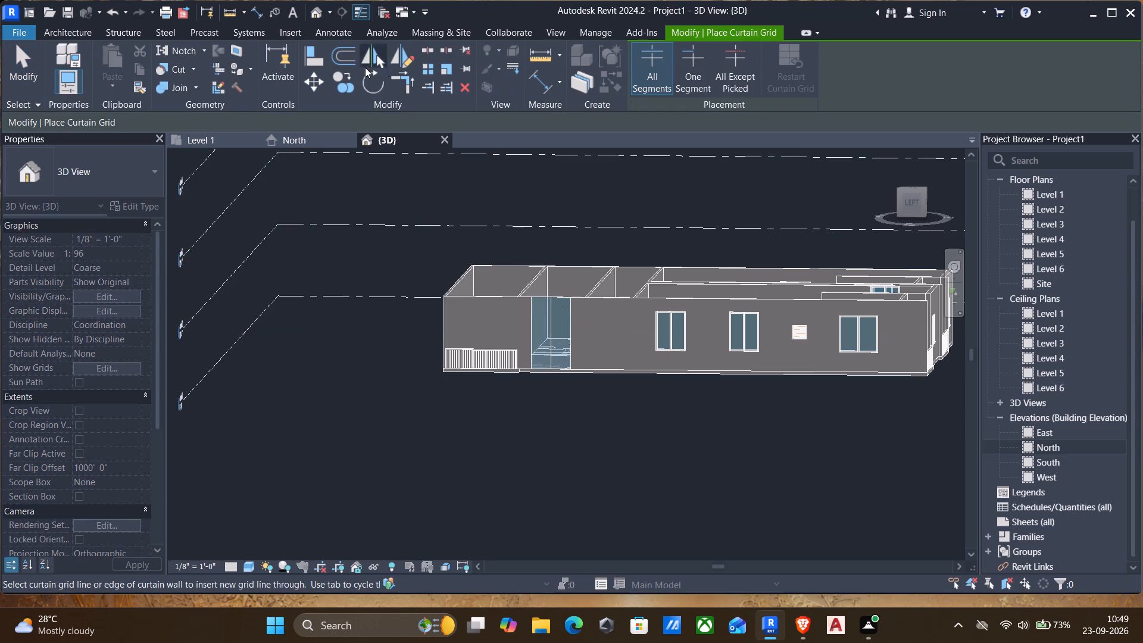
{"action": "key", "text": "Escape"}
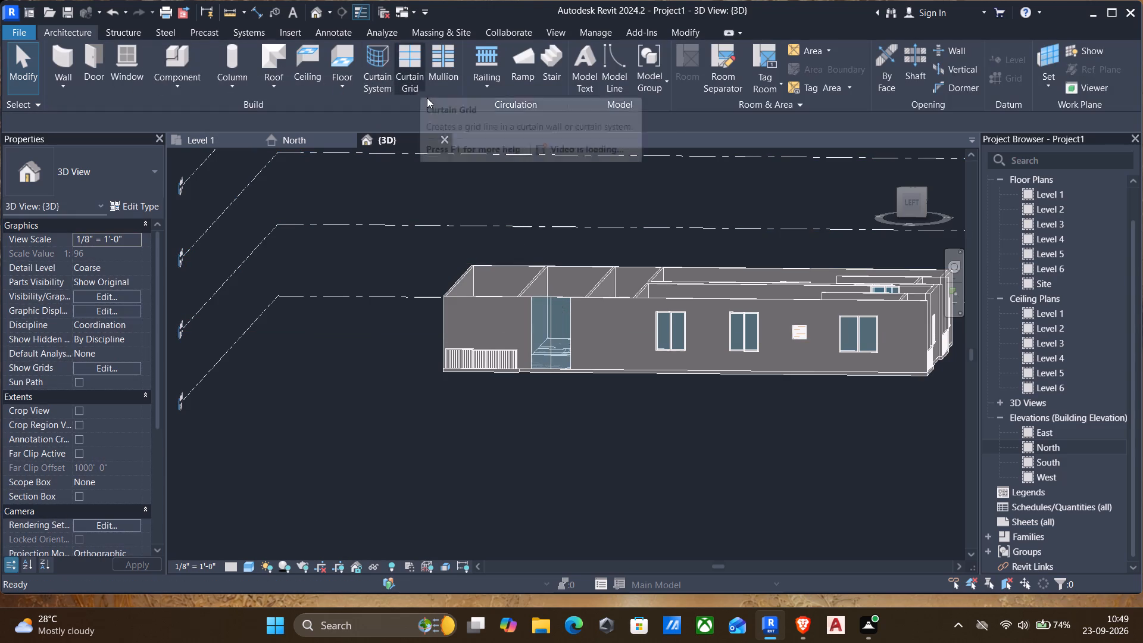
Place 2.5" x 5" rectangular mullions on all grid lines of the west wall's rear curtain wall.
{"action": "left_click", "coordinate": [439, 67]}
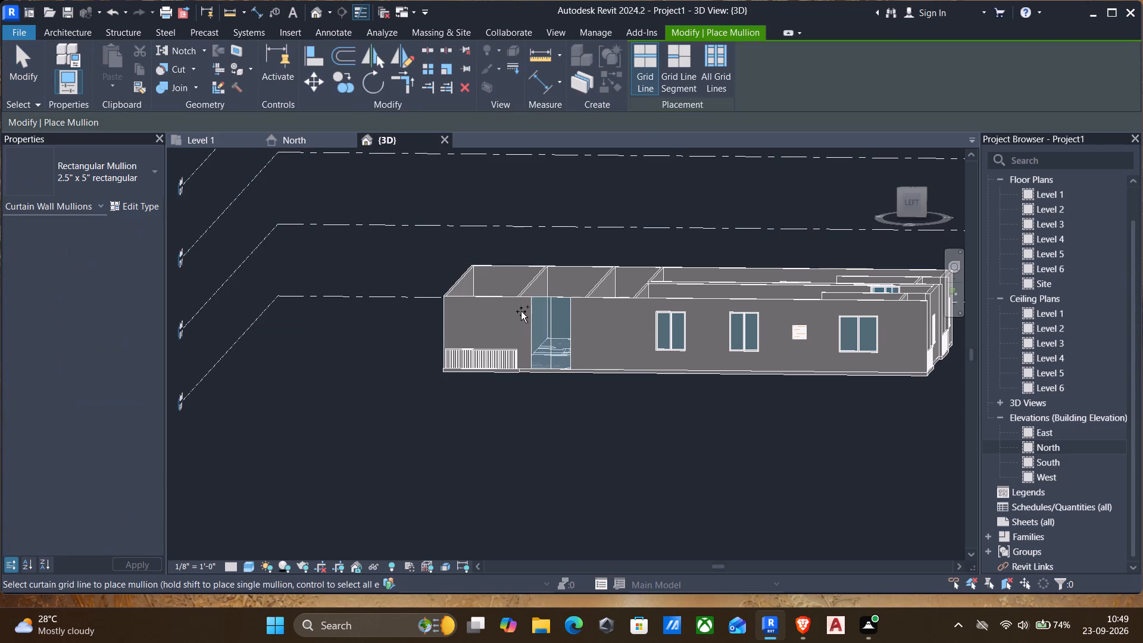
{"action": "left_click", "coordinate": [710, 55]}
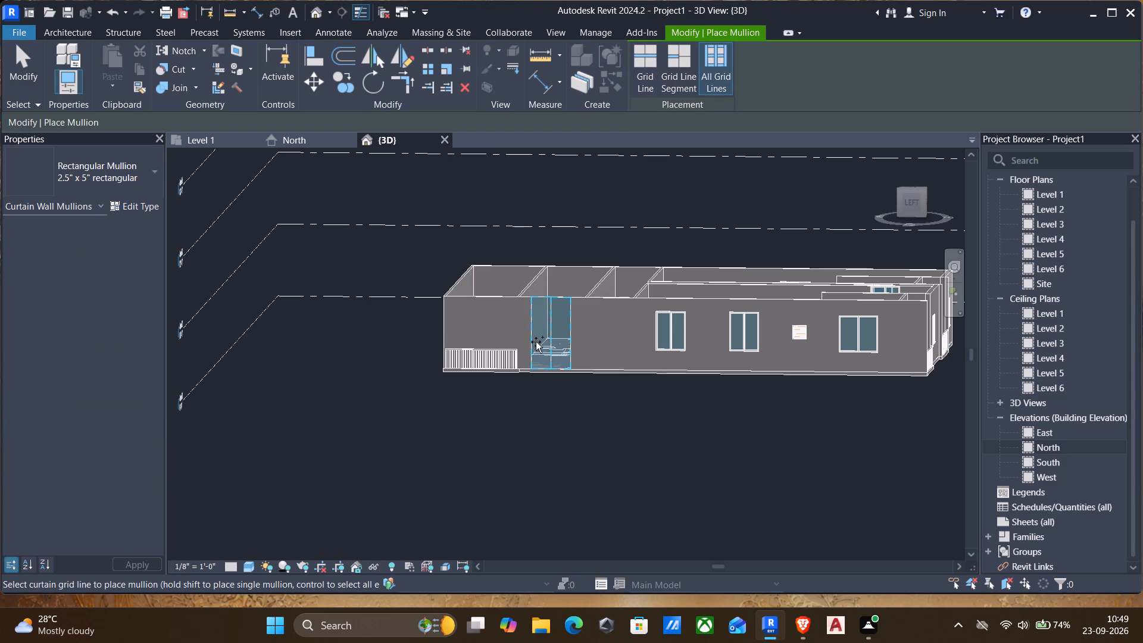
{"action": "left_click", "coordinate": [539, 299]}
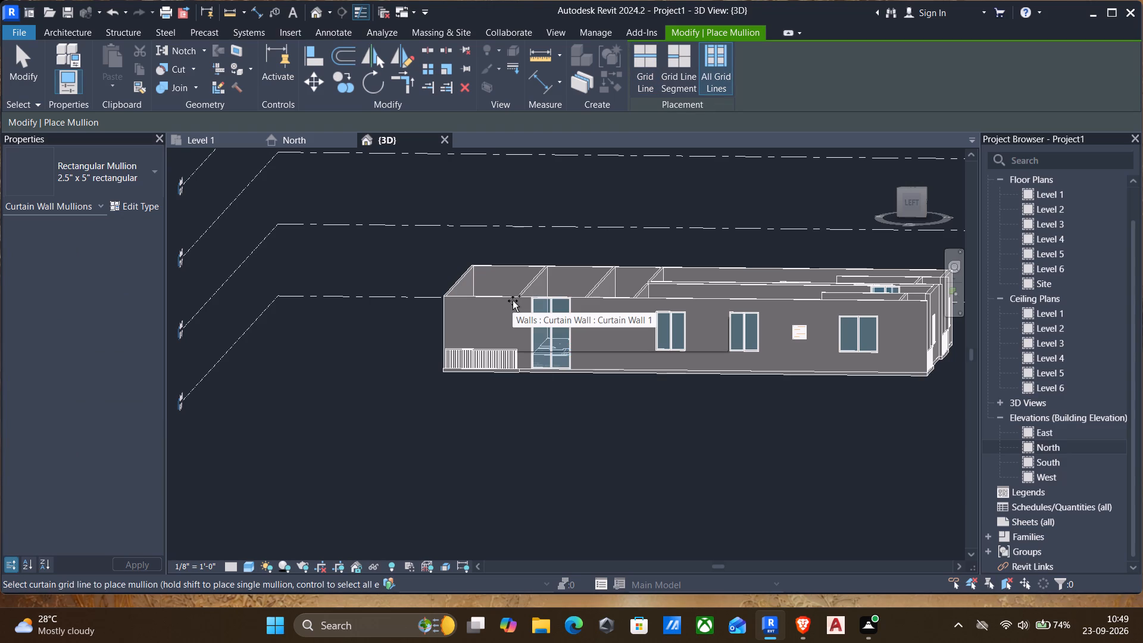
{"action": "key", "text": "Escape"}
Align the base and top of the west wall's rear curtain wall with the adjacent curtain-wall window.
{"action": "type", "text": "al"}
{"action": "left_click", "coordinate": [674, 348]}
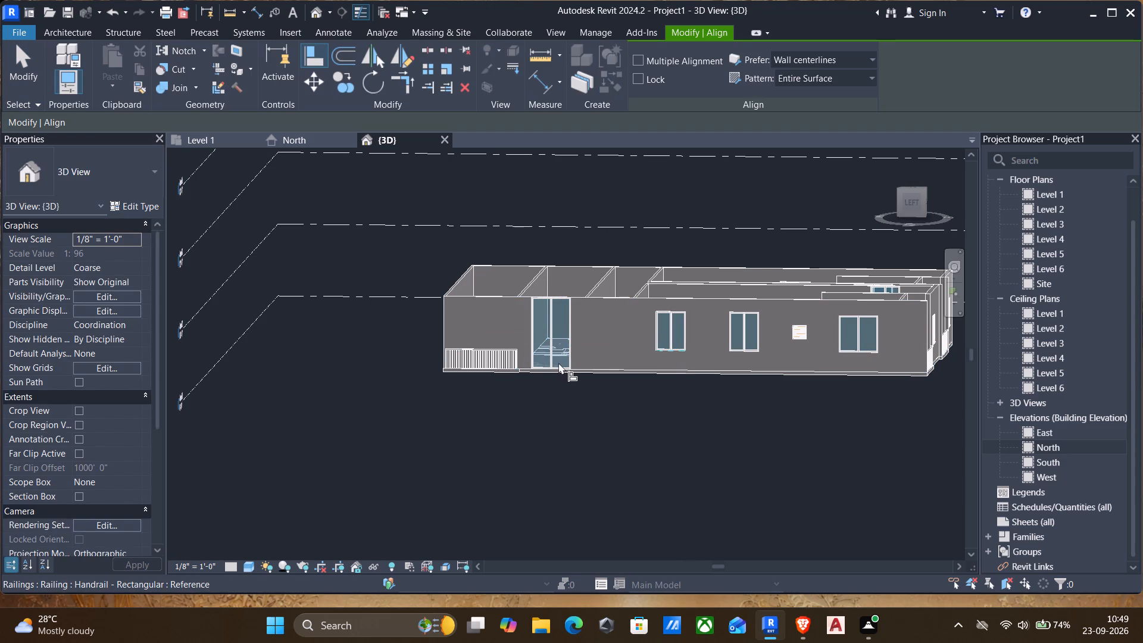
{"action": "left_click", "coordinate": [560, 363]}
{"action": "left_click", "coordinate": [677, 309]}
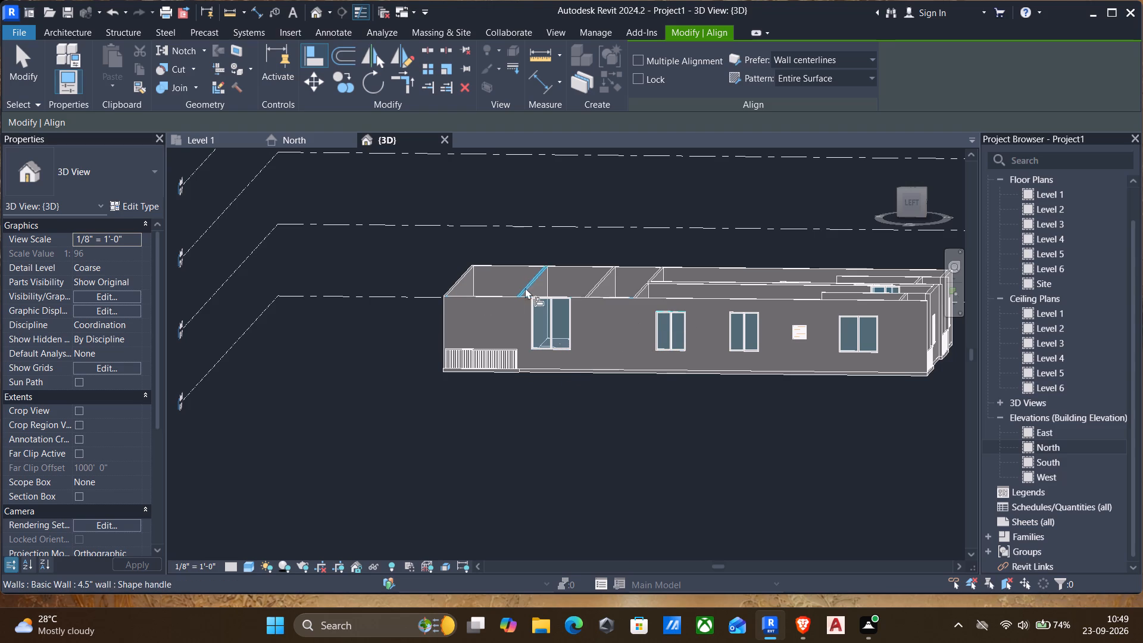
{"action": "left_click", "coordinate": [546, 292]}
{"action": "key", "text": "Escape"}
Raise the east wall's louvered toilet window and align its top with the head of the adjacent curtain-wall window to the north.
{"action": "scroll", "coordinate": [544, 329], "scroll_direction": "down", "scroll_amount": 2}
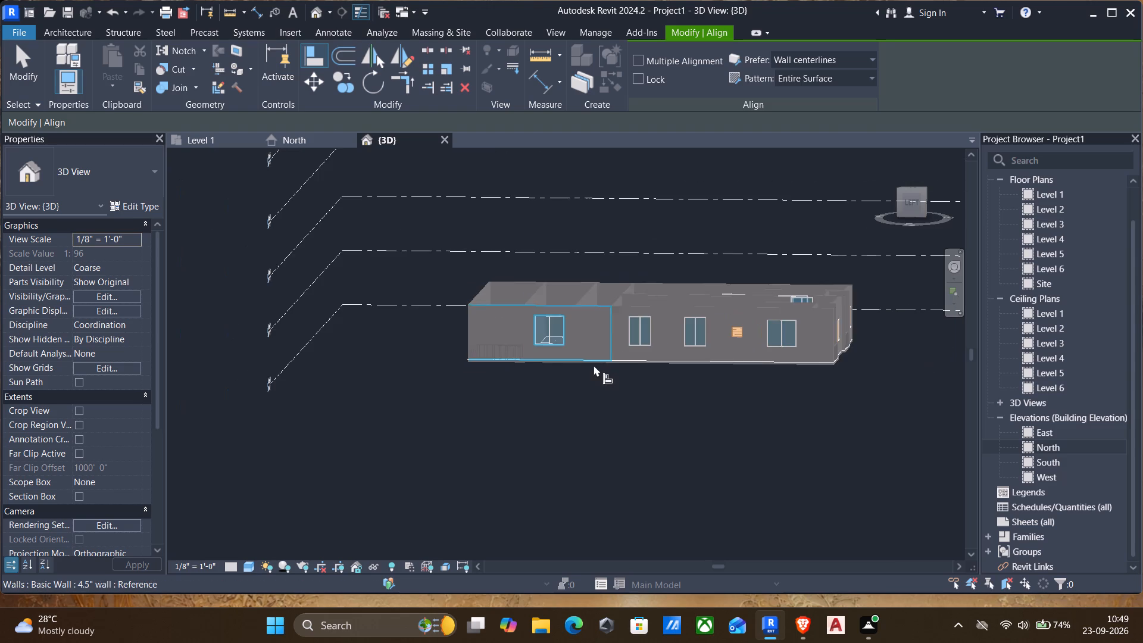
{"action": "middle_click_drag", "start_coordinate": [601, 378], "coordinate": [311, 396], "text": "shift"}
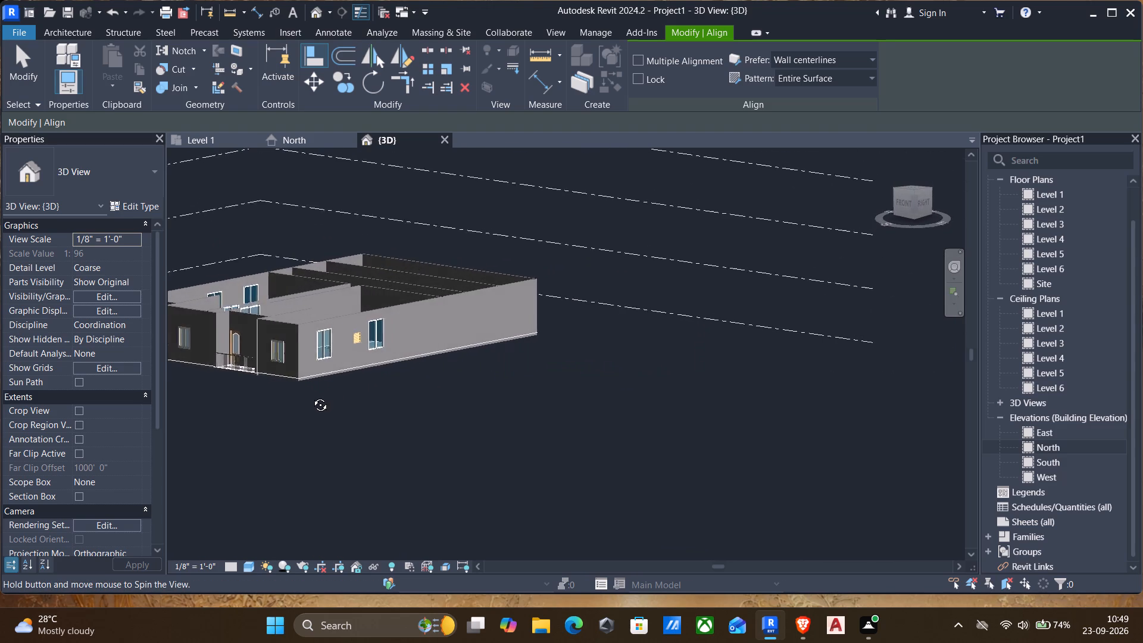
{"action": "middle_click_drag", "start_coordinate": [311, 396], "coordinate": [205, 399], "text": "shift"}
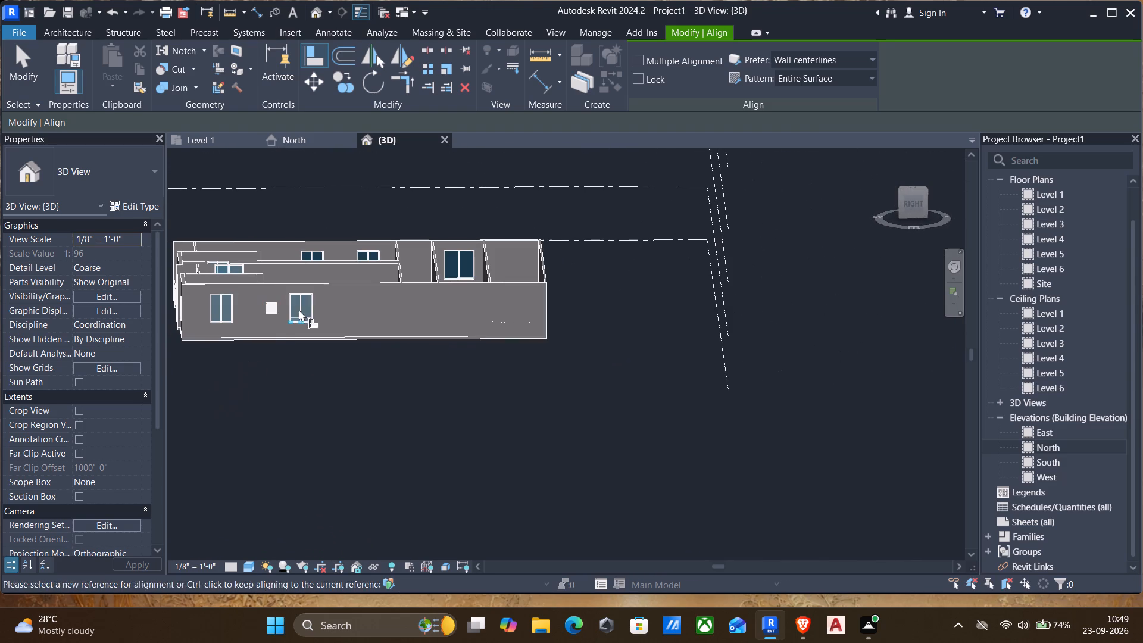
{"action": "key", "text": "Escape"}
{"action": "scroll", "coordinate": [271, 317], "scroll_direction": "up", "scroll_amount": 4}
{"action": "left_click", "coordinate": [271, 311]}
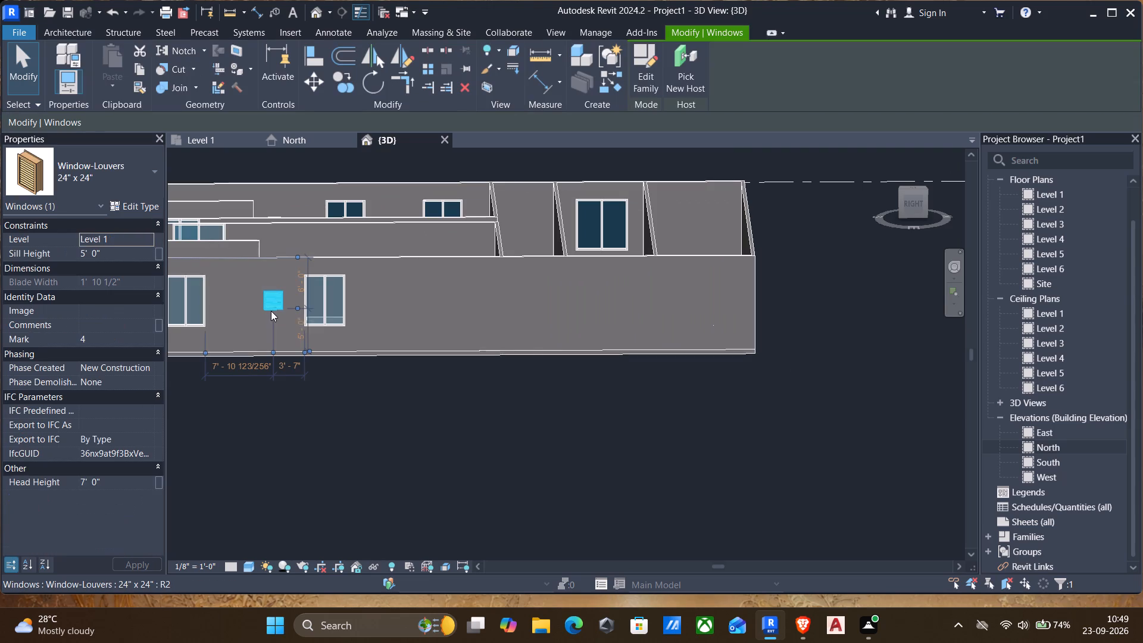
{"action": "key", "text": "Up"}
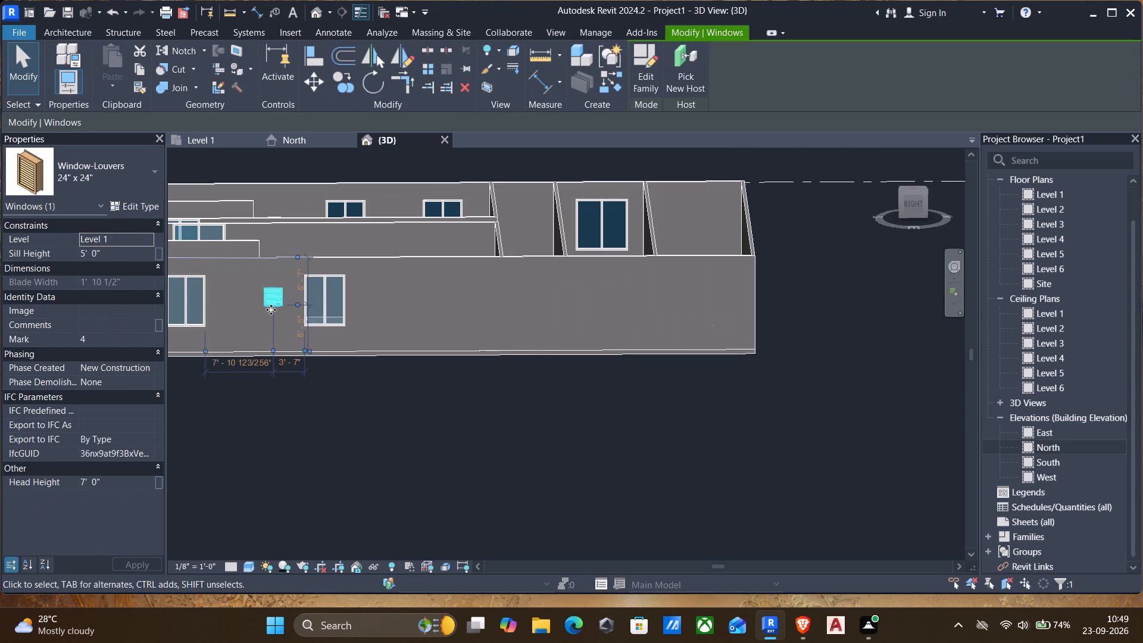
{"action": "key", "text": "Up"}
{"action": "key", "text": "Up"}
{"action": "scroll", "coordinate": [271, 310], "scroll_direction": "up", "scroll_amount": 2}
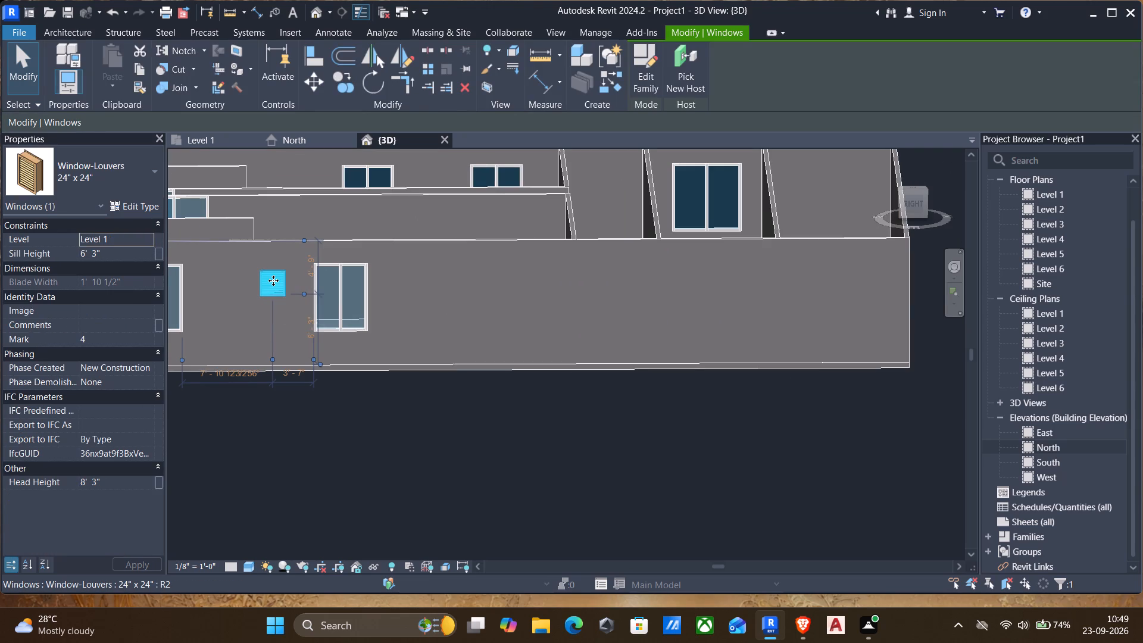
{"action": "type", "text": "al"}
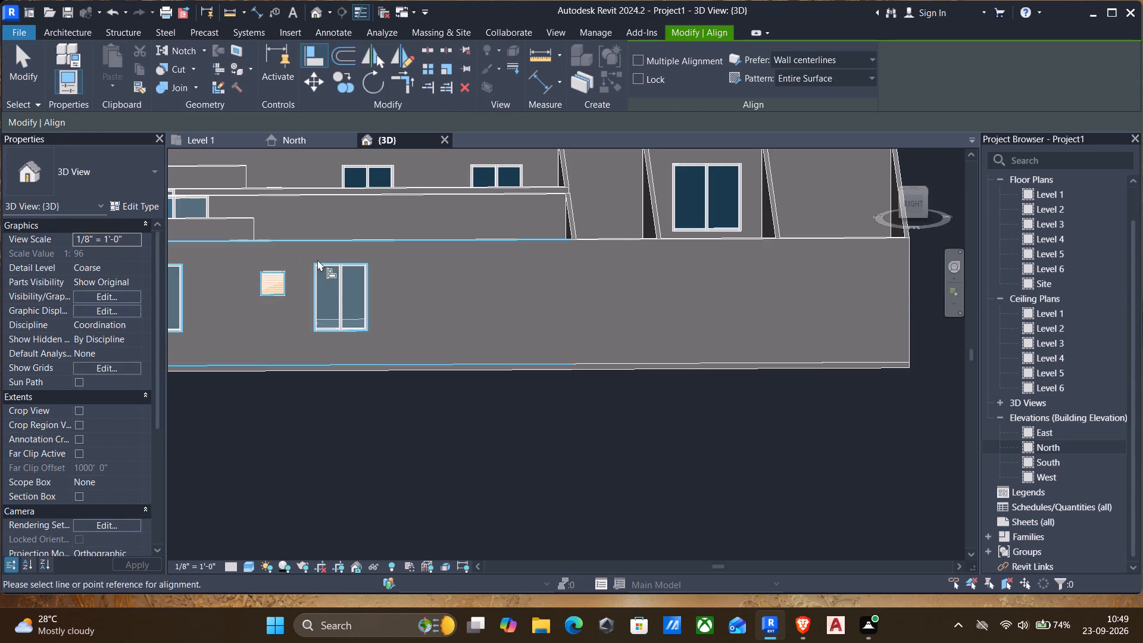
{"action": "scroll", "coordinate": [318, 261], "scroll_direction": "up", "scroll_amount": 3}
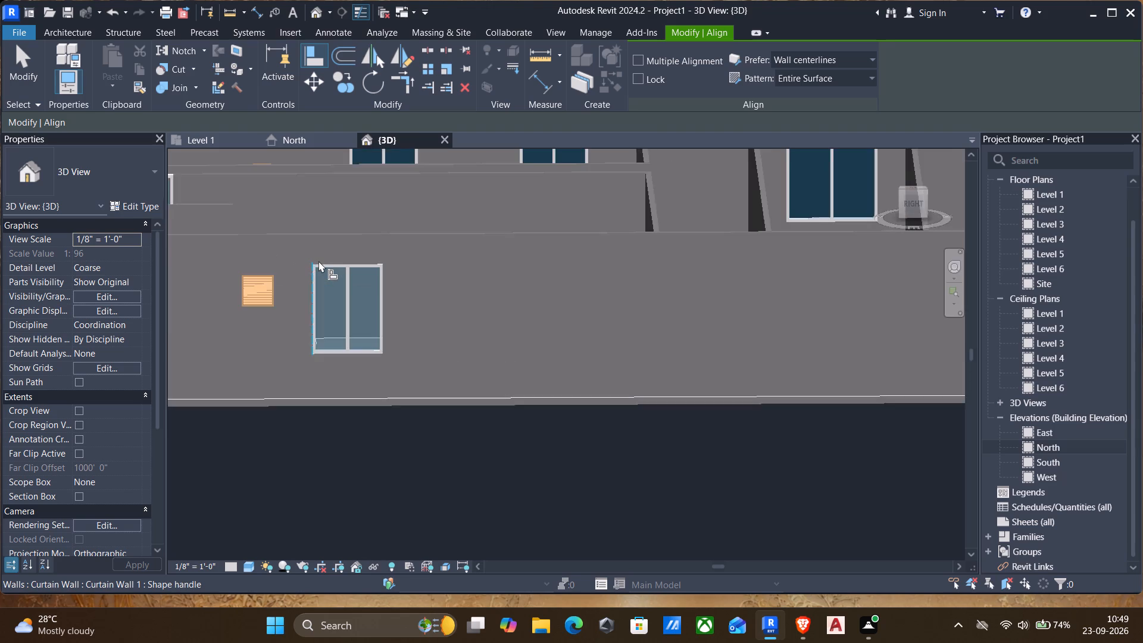
{"action": "left_click", "coordinate": [340, 263]}
{"action": "left_click", "coordinate": [251, 277]}
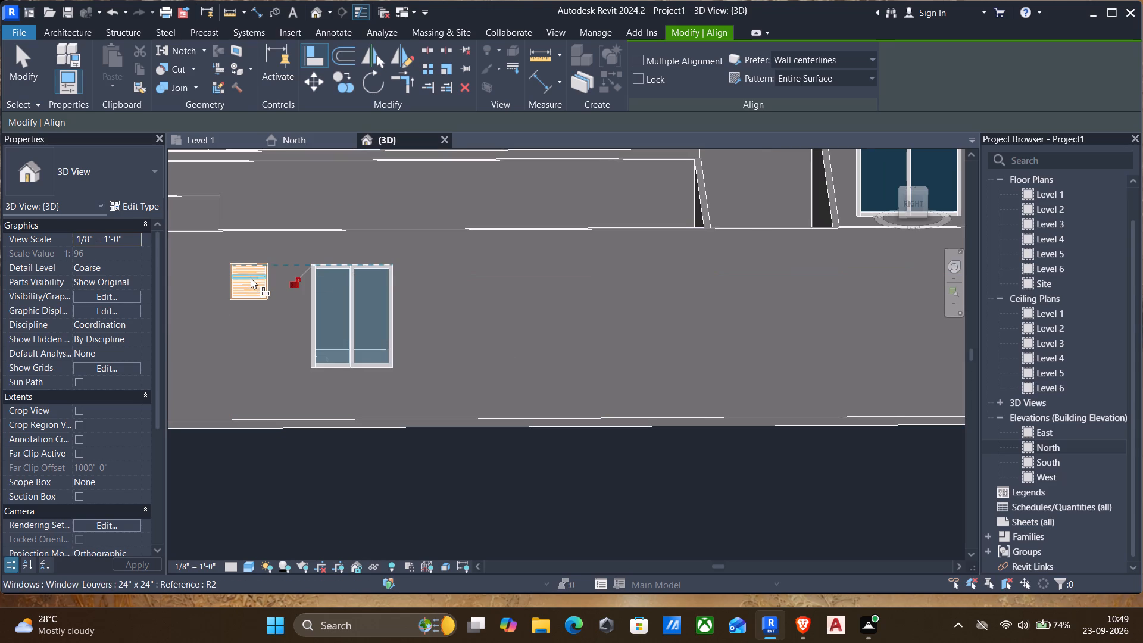
{"action": "key", "text": "Escape"}
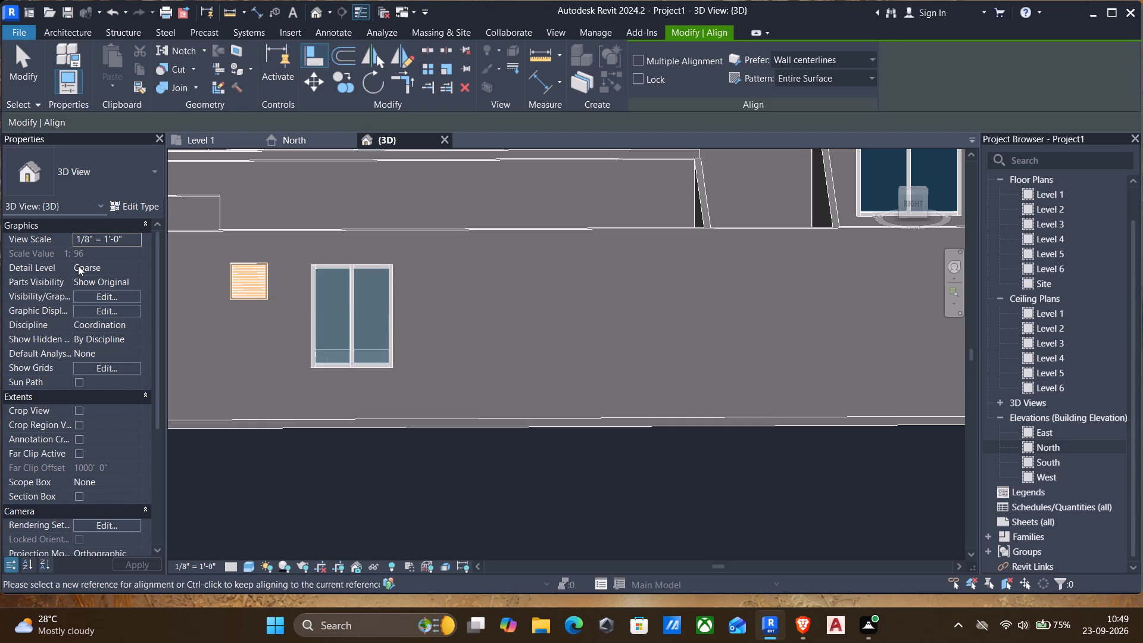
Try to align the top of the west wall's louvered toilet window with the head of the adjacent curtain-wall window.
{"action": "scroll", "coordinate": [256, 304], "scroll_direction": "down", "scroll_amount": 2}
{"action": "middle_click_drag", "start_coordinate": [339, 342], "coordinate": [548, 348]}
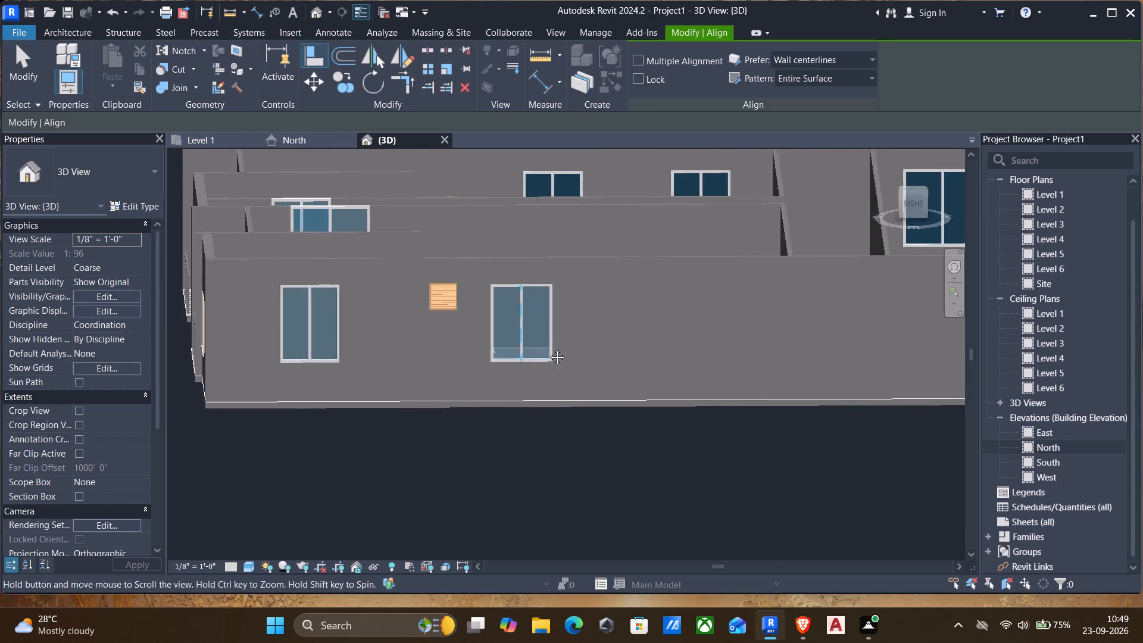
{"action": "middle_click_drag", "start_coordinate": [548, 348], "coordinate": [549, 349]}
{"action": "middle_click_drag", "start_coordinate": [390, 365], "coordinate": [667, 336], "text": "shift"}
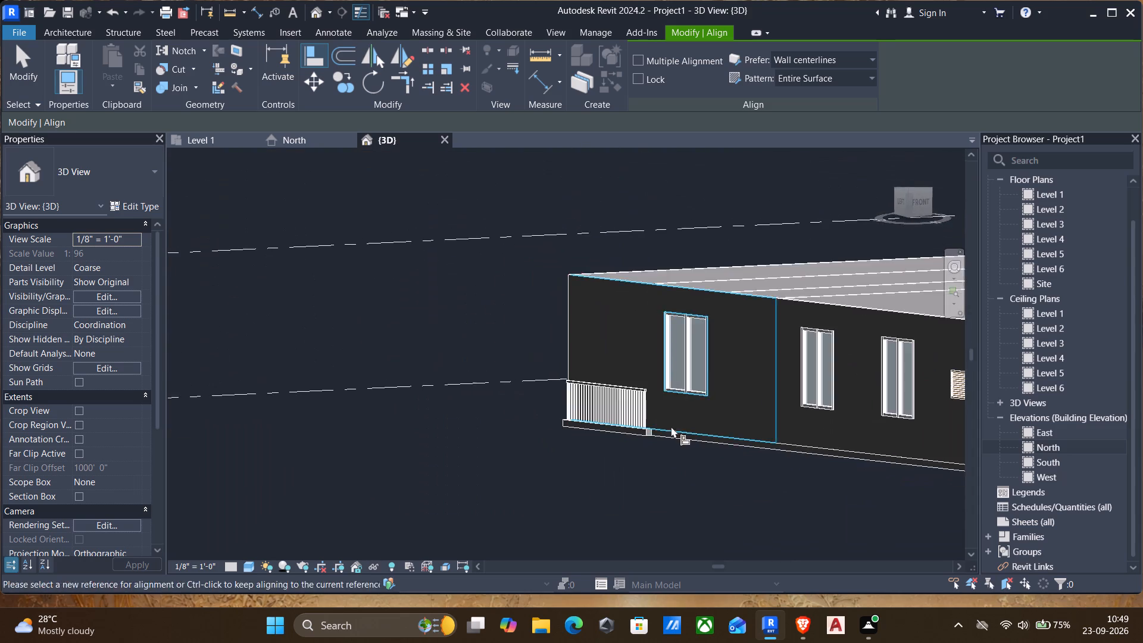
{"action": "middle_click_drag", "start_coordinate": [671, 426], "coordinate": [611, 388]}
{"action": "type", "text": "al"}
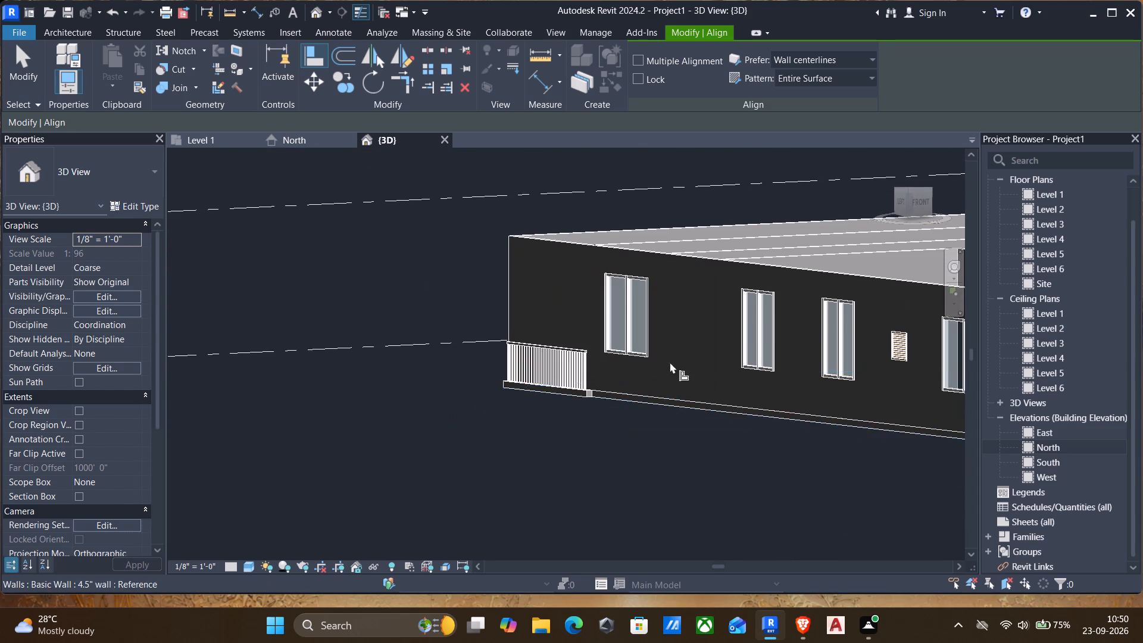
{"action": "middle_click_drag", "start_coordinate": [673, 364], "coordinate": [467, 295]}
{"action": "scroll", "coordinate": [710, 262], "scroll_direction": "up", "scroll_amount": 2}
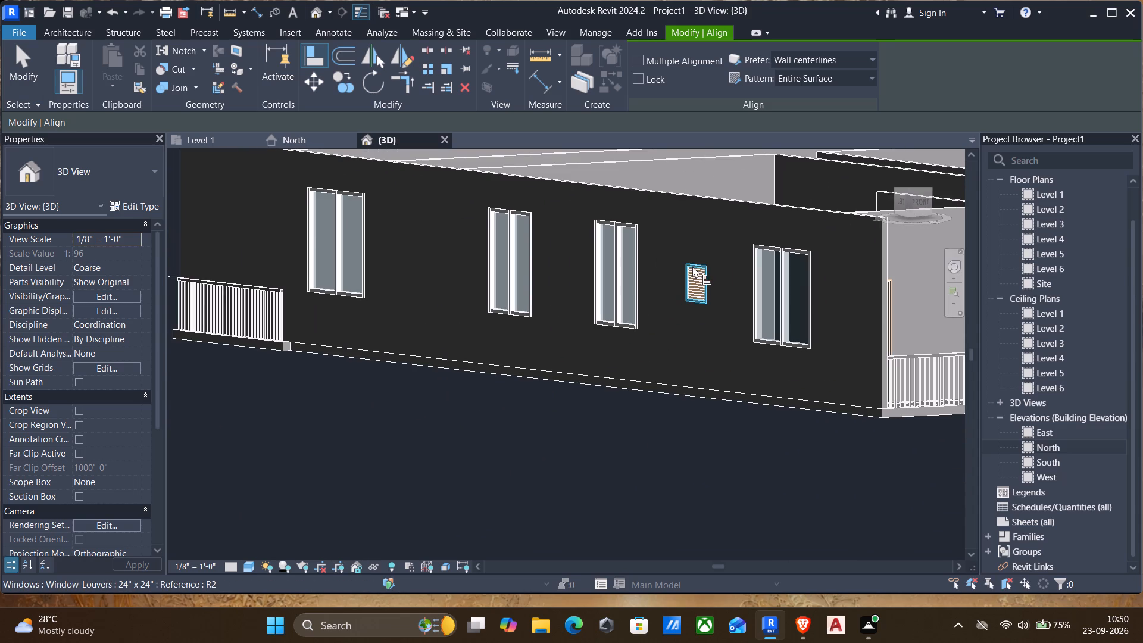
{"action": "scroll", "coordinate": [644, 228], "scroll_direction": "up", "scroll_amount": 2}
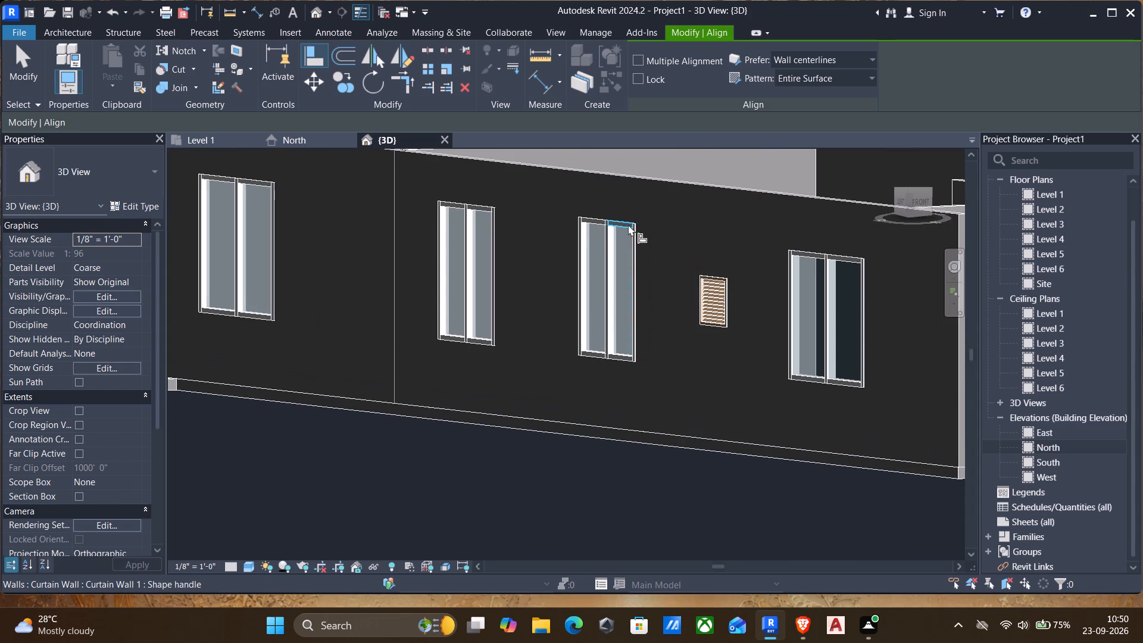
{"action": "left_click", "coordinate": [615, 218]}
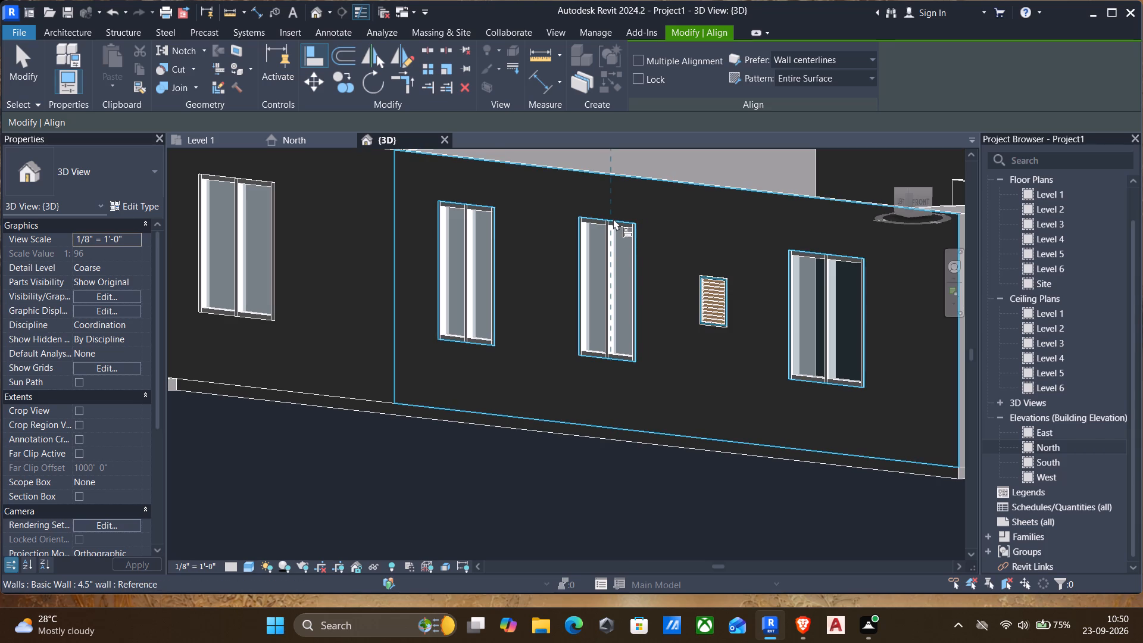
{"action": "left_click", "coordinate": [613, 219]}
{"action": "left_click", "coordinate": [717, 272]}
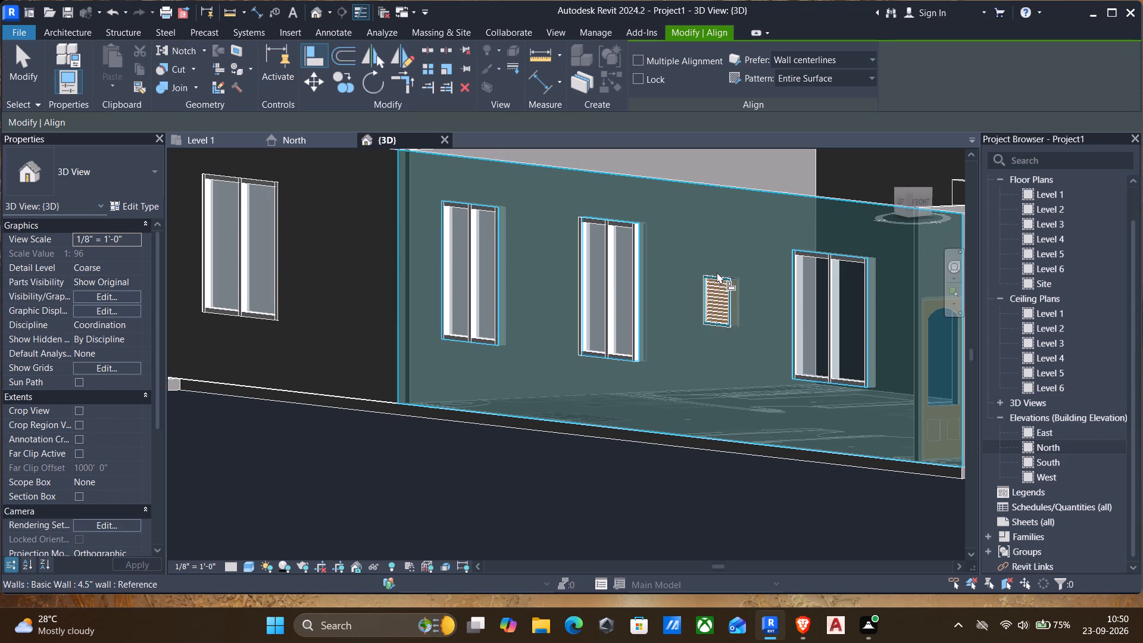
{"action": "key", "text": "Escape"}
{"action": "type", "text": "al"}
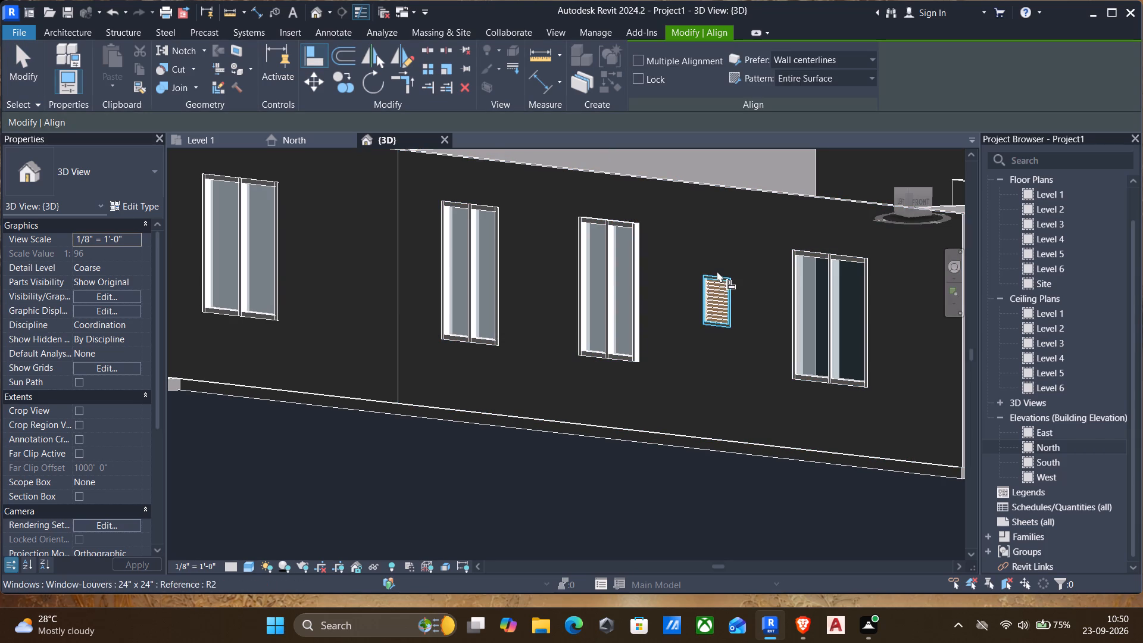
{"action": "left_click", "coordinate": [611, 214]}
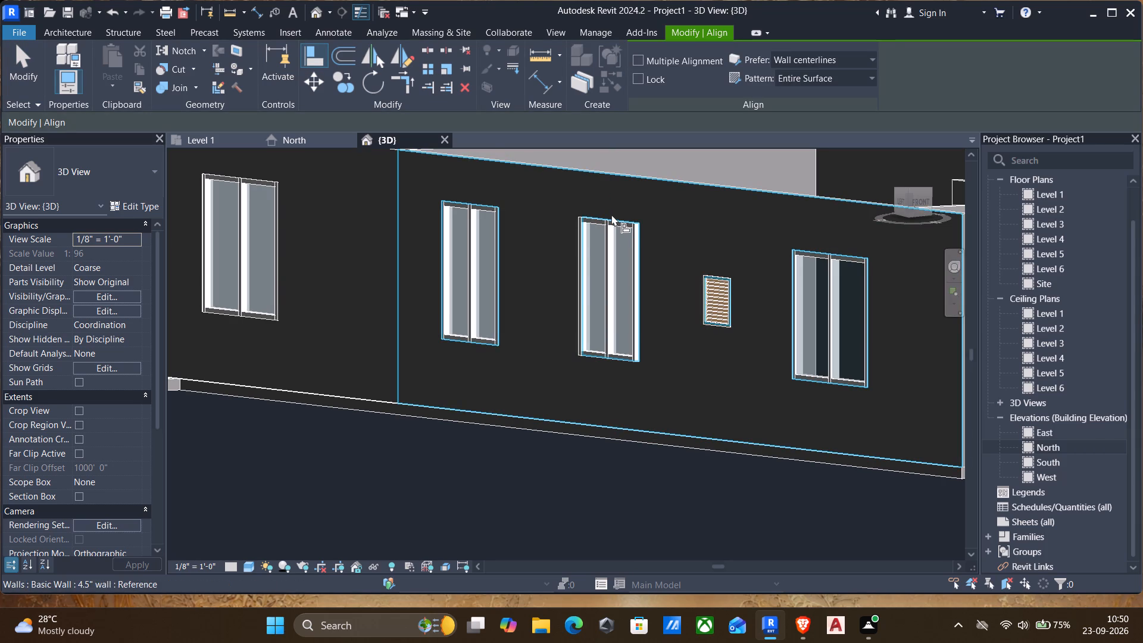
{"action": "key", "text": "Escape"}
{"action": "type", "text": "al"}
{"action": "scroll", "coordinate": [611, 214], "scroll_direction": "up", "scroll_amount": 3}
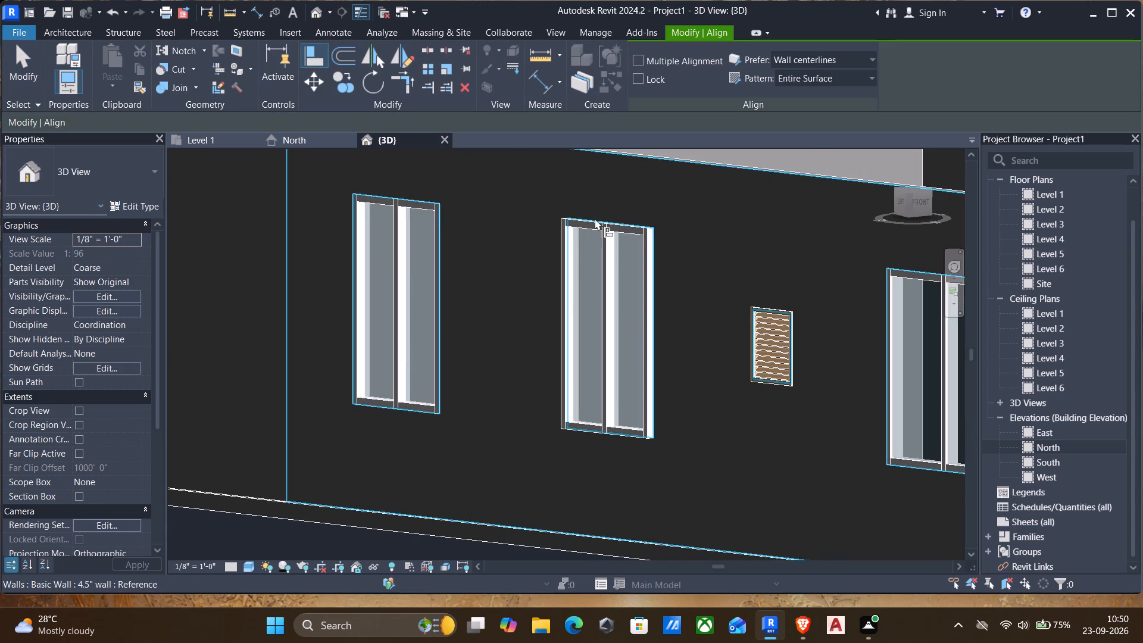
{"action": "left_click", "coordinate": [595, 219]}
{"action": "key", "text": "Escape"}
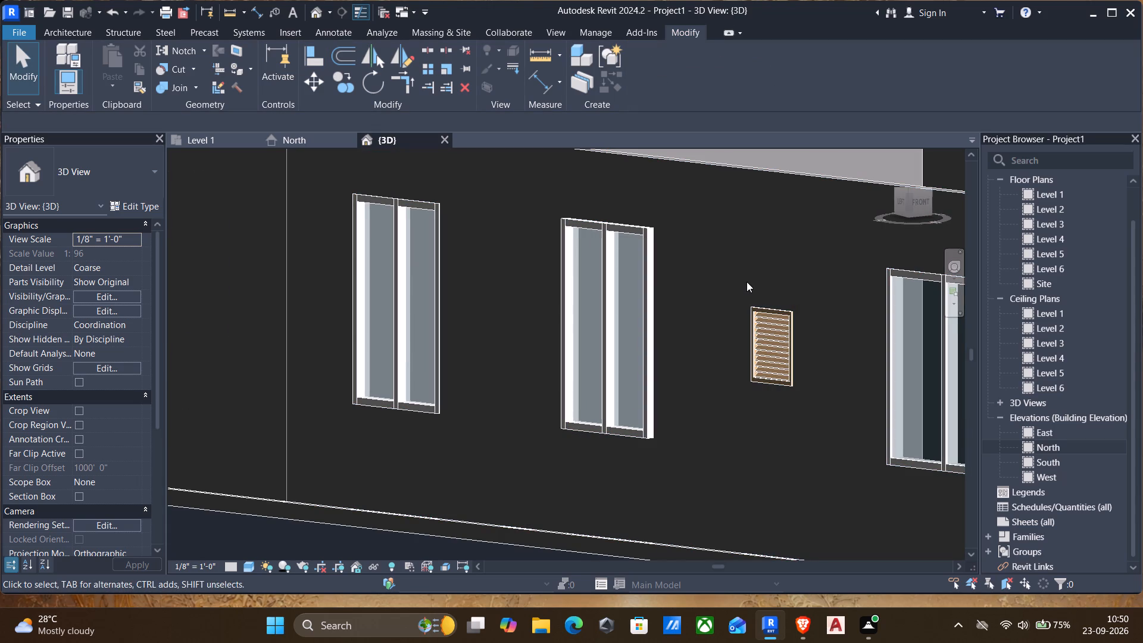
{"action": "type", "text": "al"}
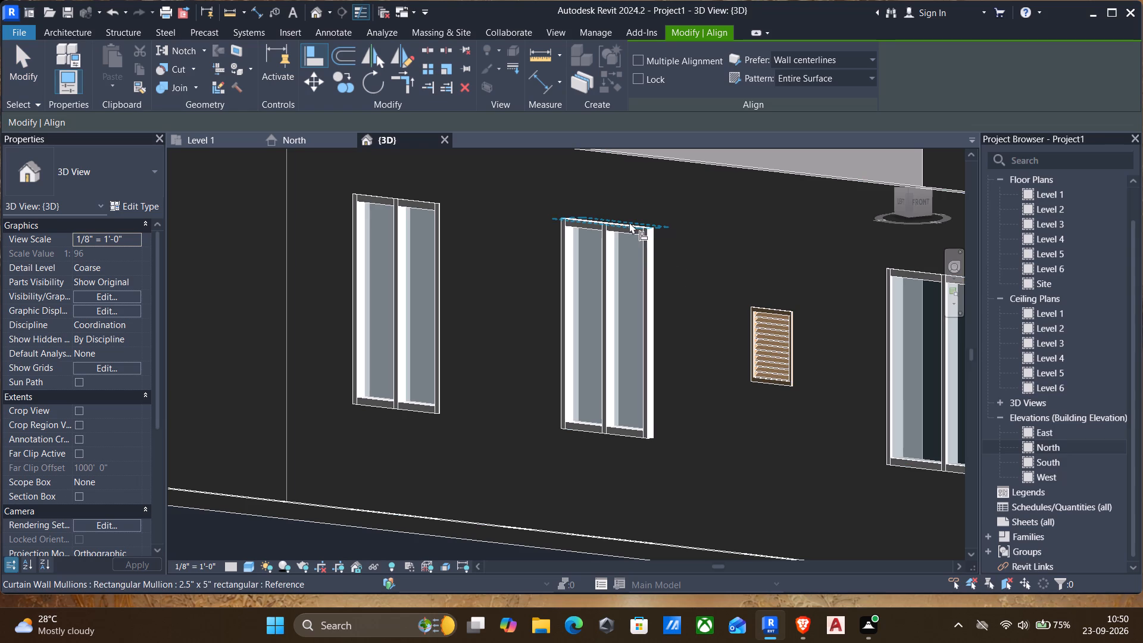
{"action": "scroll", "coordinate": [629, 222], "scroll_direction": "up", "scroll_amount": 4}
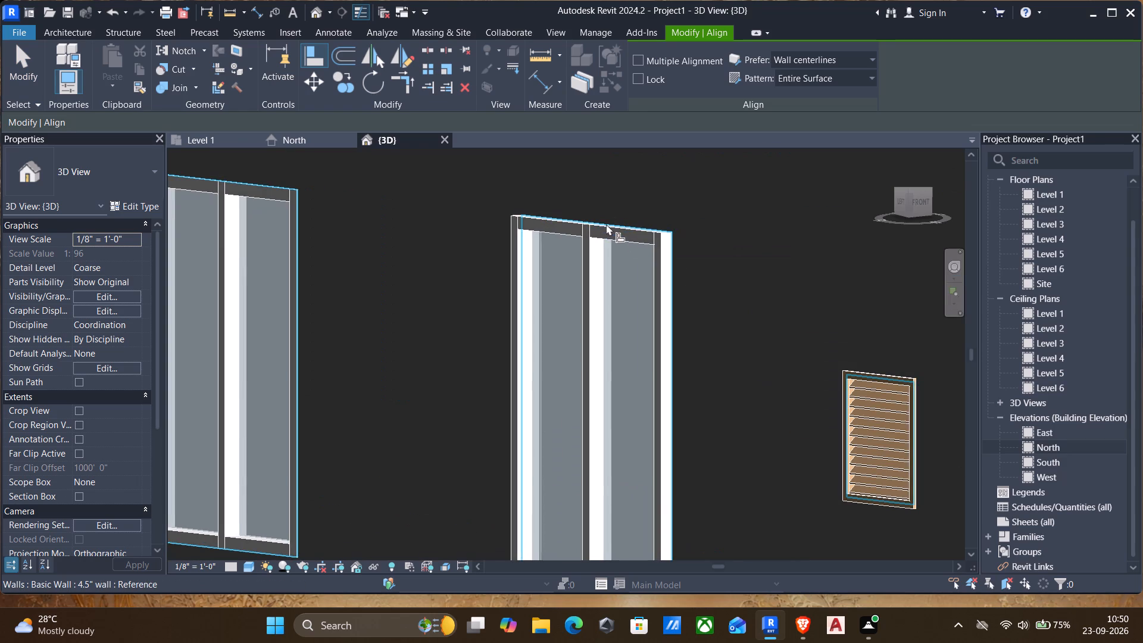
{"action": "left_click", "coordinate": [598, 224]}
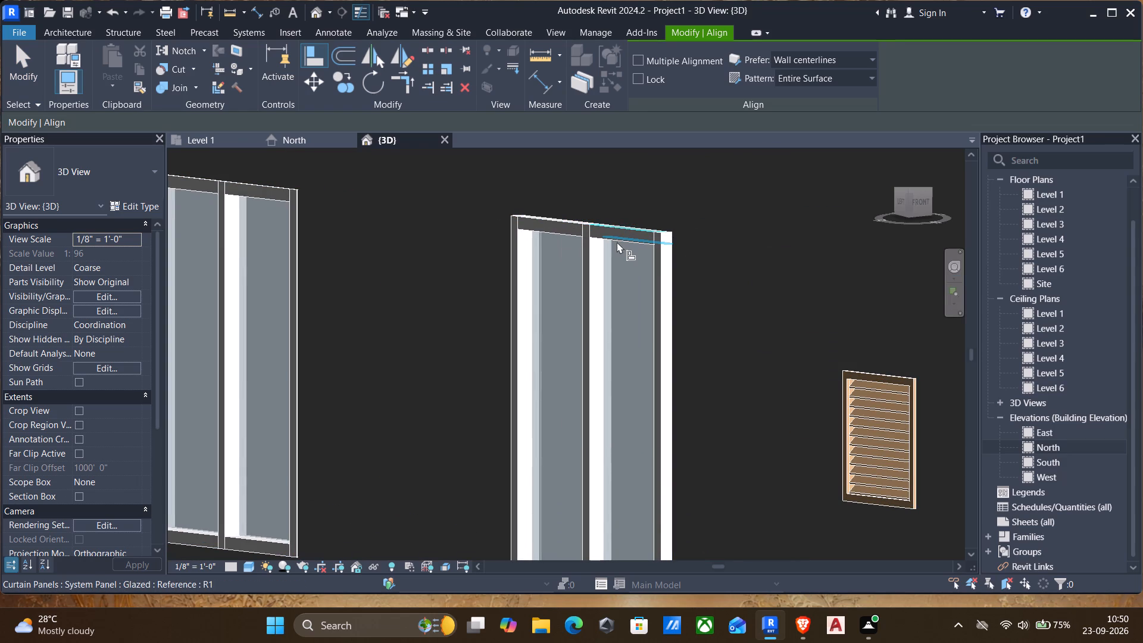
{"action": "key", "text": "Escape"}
Align the top of the west wall's louvered toilet window with the head of the curtain-wall window beside it.
{"action": "key", "text": "a"}
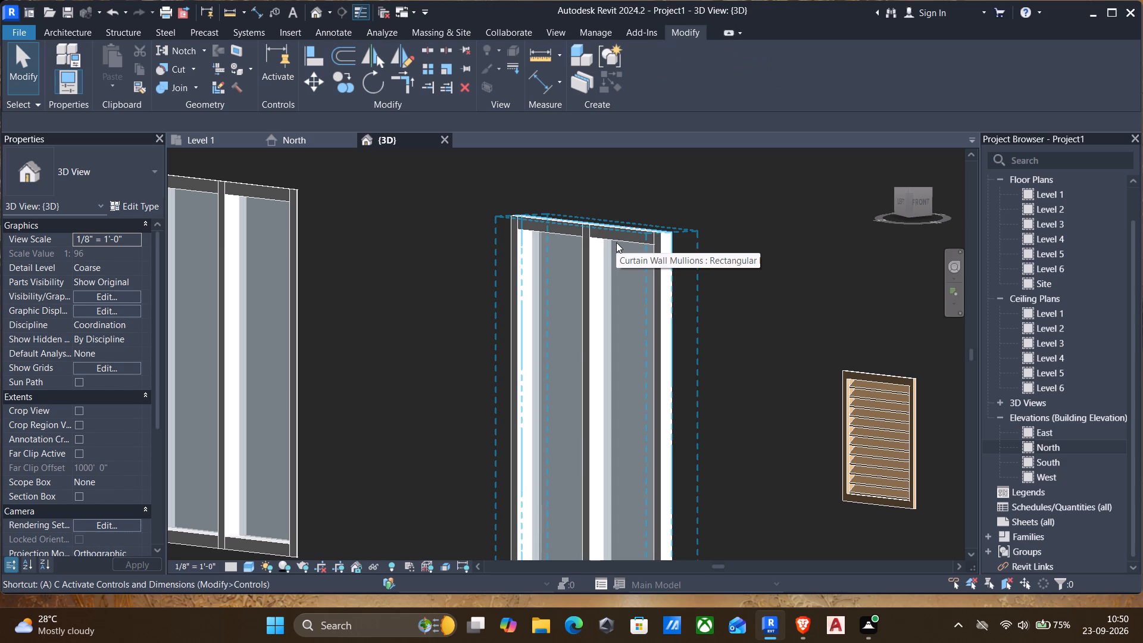
{"action": "key", "text": "l"}
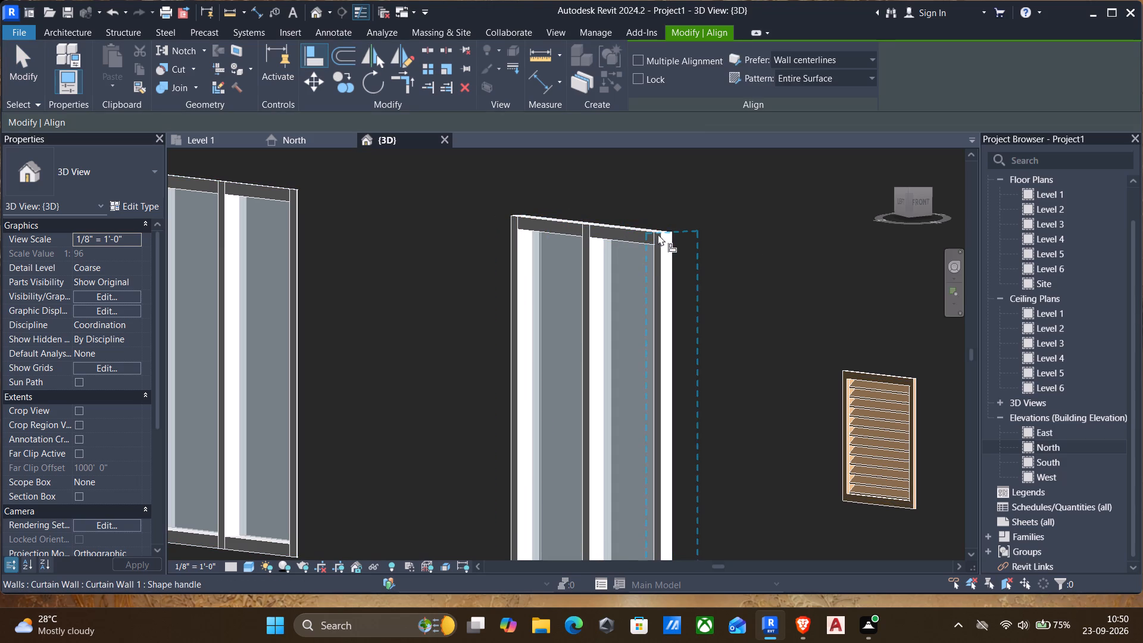
{"action": "left_click", "coordinate": [512, 213]}
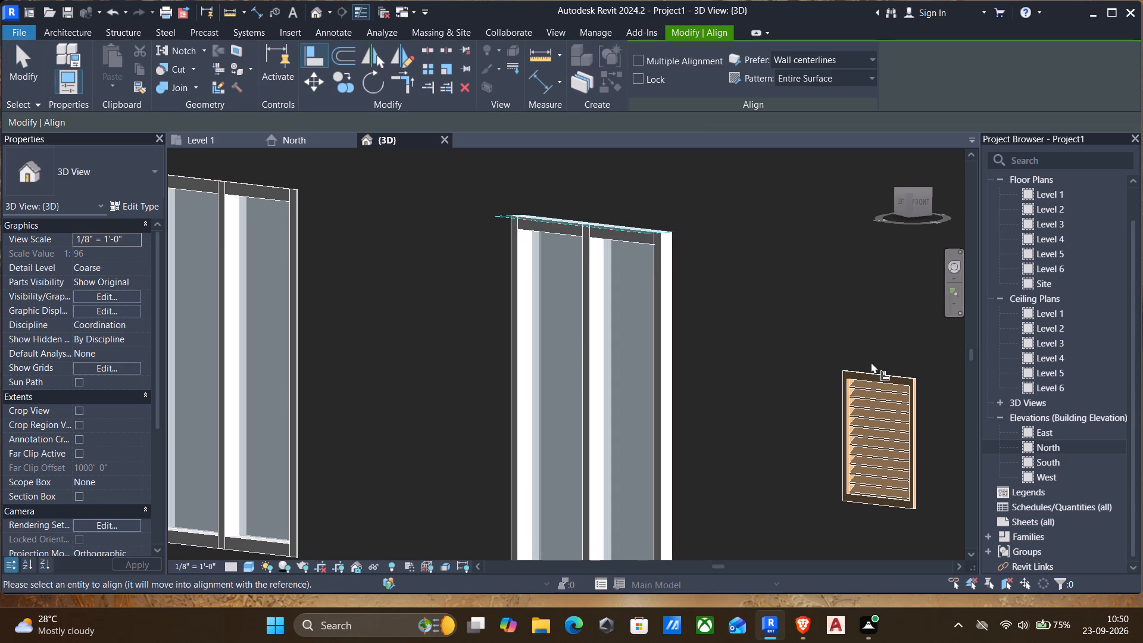
{"action": "left_click", "coordinate": [876, 370]}
{"action": "scroll", "coordinate": [801, 355], "scroll_direction": "down", "scroll_amount": 4}
{"action": "key", "text": "Escape"}
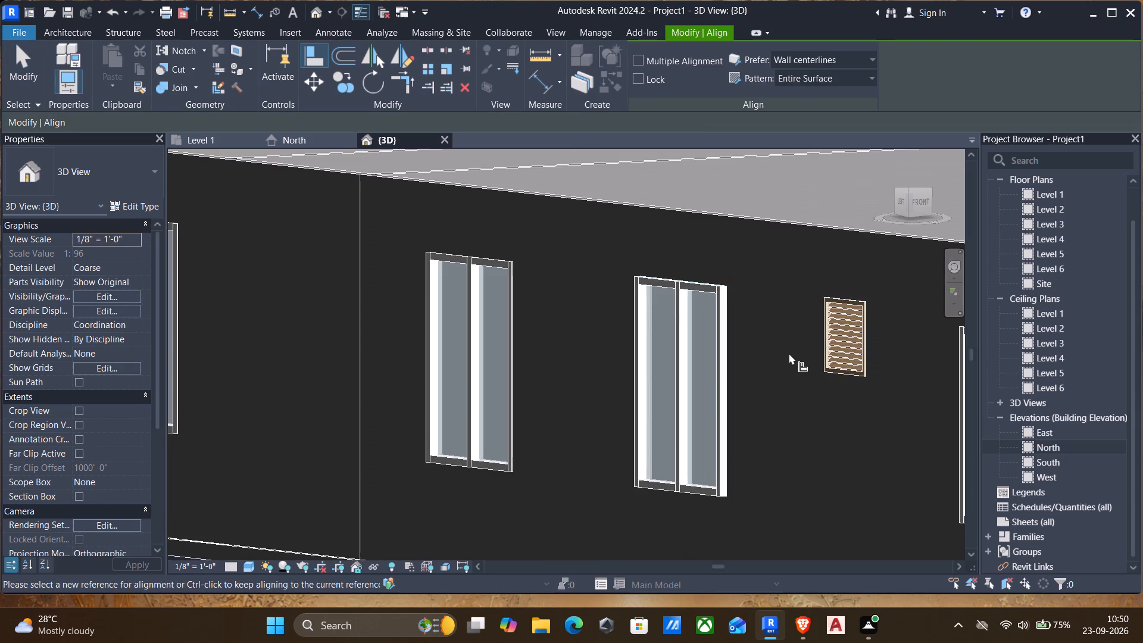
Examine the west, front and east facades and the inner walls for windows whose heights still need correcting.
{"action": "scroll", "coordinate": [788, 353], "scroll_direction": "down", "scroll_amount": 4}
{"action": "middle_click_drag", "start_coordinate": [785, 352], "coordinate": [734, 330]}
{"action": "middle_click_drag", "start_coordinate": [366, 358], "coordinate": [452, 358]}
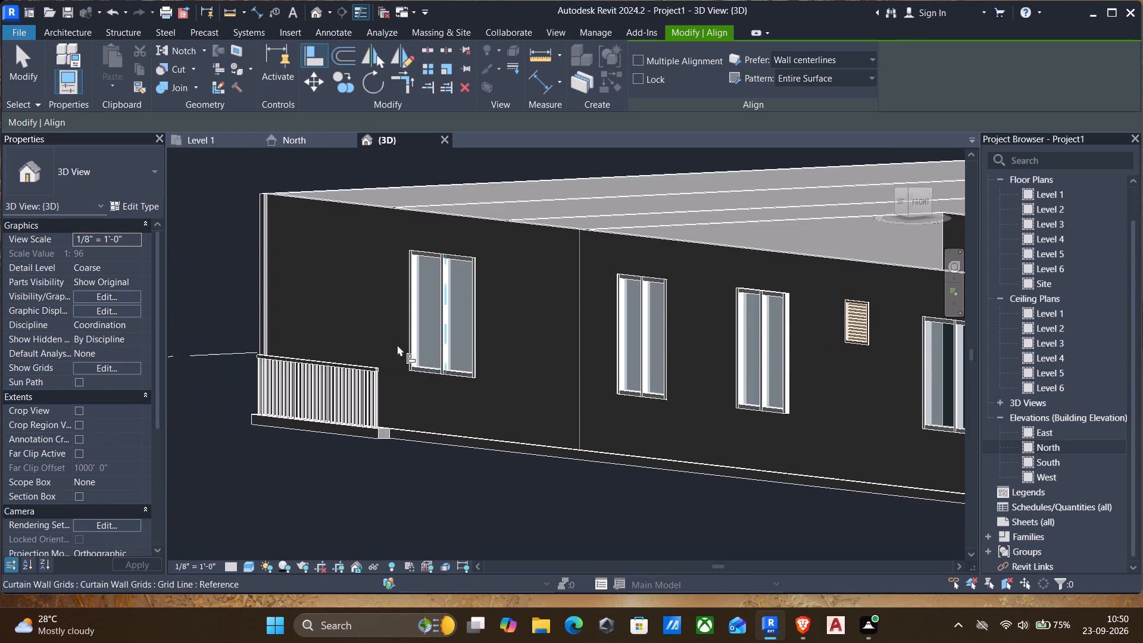
{"action": "scroll", "coordinate": [386, 341], "scroll_direction": "up", "scroll_amount": 3}
{"action": "key", "text": "Escape"}
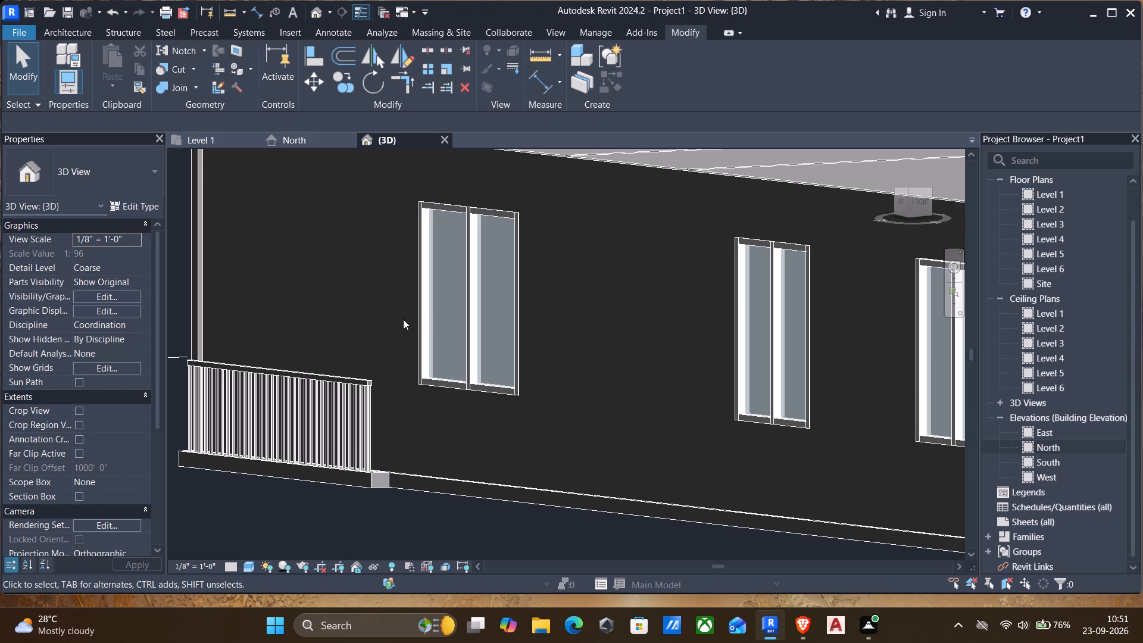
{"action": "scroll", "coordinate": [414, 311], "scroll_direction": "down", "scroll_amount": 2}
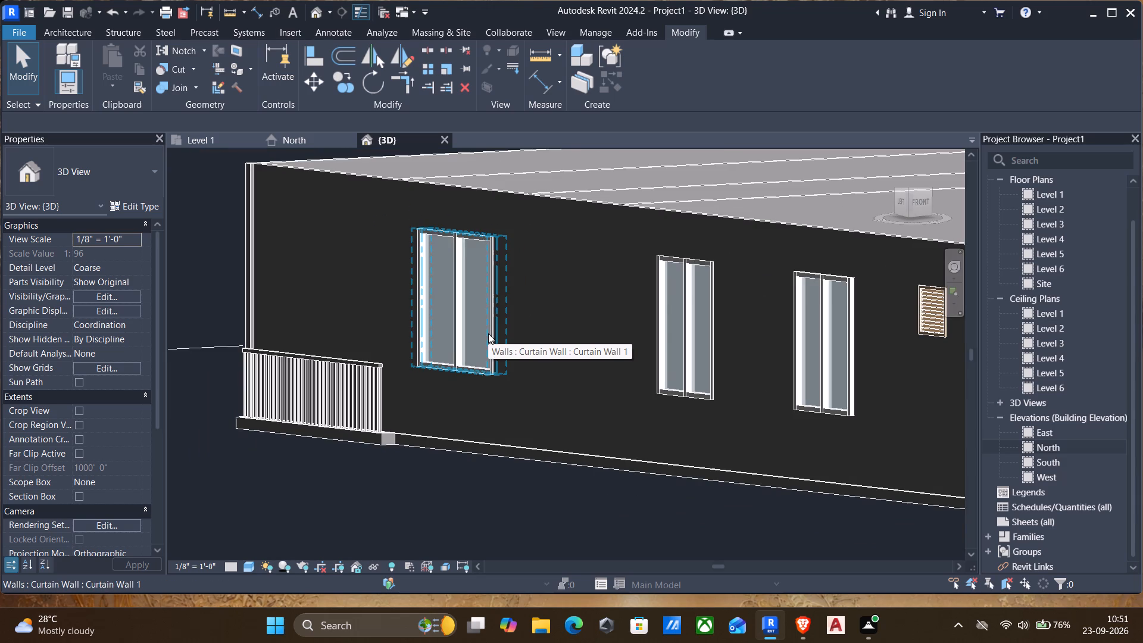
{"action": "key", "text": "Escape"}
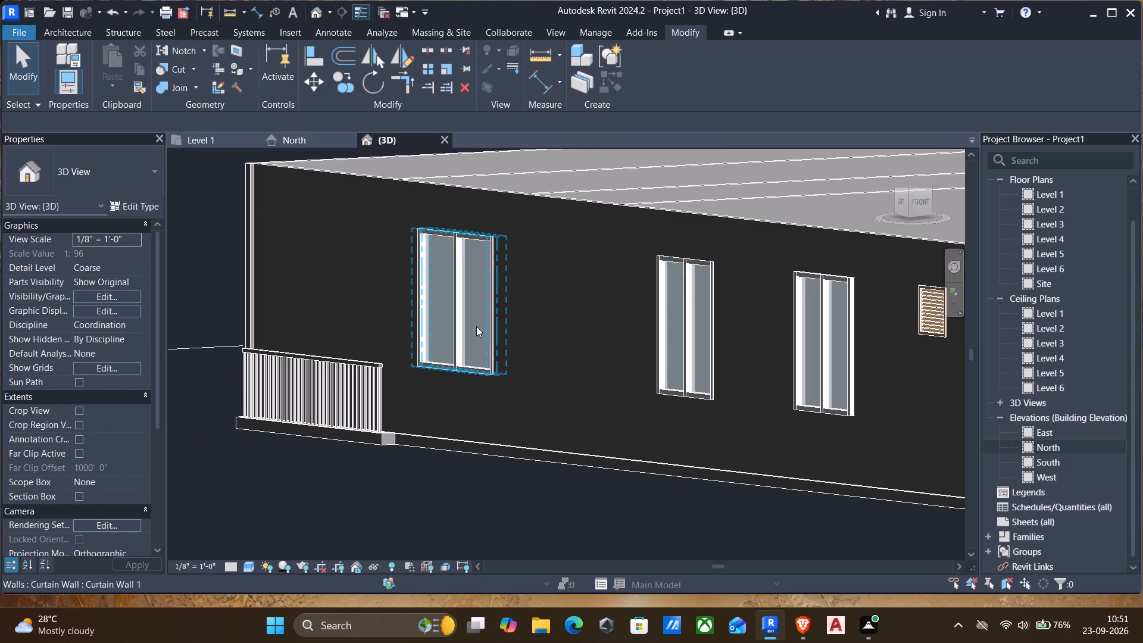
{"action": "scroll", "coordinate": [508, 315], "scroll_direction": "down", "scroll_amount": 2}
{"action": "middle_click_drag", "start_coordinate": [546, 326], "coordinate": [470, 366], "text": "shift"}
{"action": "scroll", "coordinate": [484, 348], "scroll_direction": "down", "scroll_amount": 2}
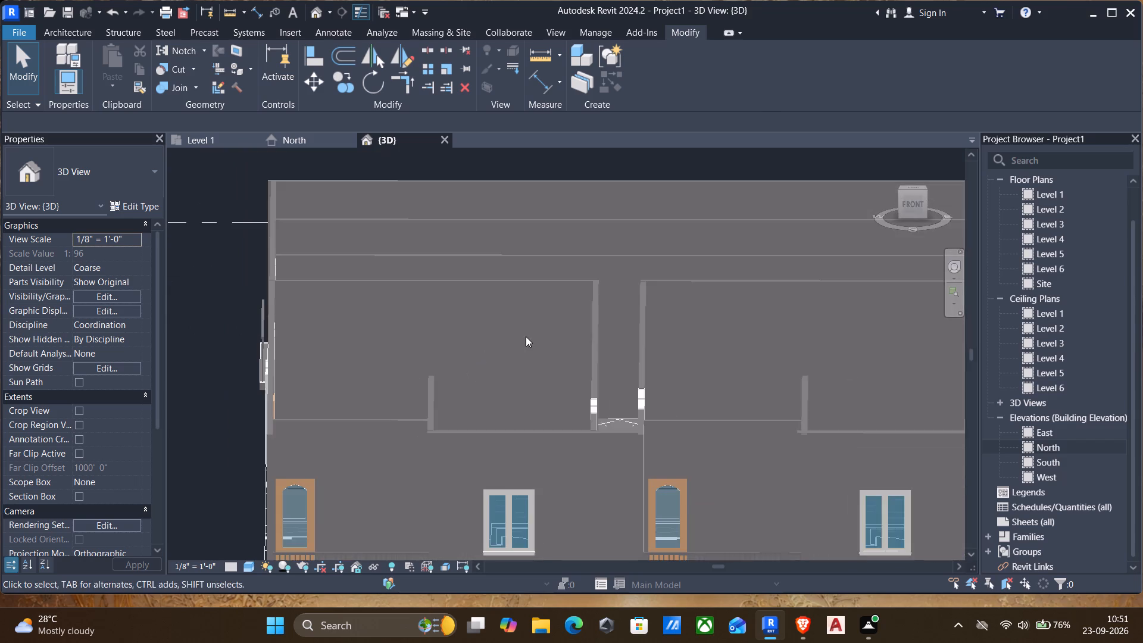
{"action": "middle_click_drag", "start_coordinate": [535, 332], "coordinate": [524, 275]}
{"action": "middle_click_drag", "start_coordinate": [577, 301], "coordinate": [601, 285], "text": "shift"}
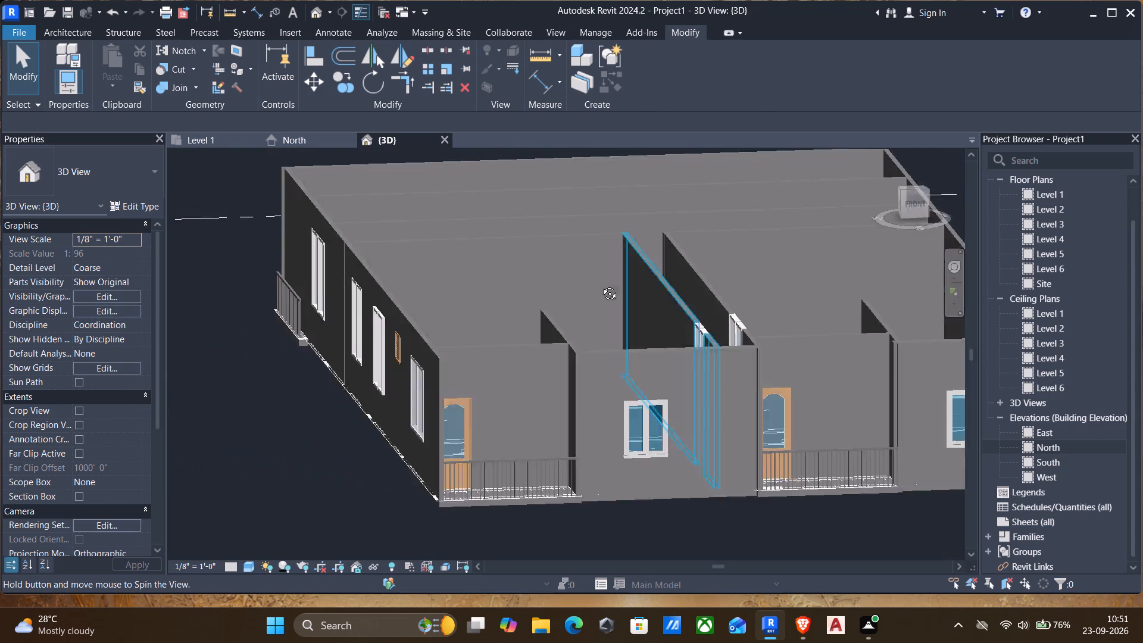
{"action": "middle_click_drag", "start_coordinate": [601, 285], "coordinate": [431, 316], "text": "shift"}
{"action": "middle_click_drag", "start_coordinate": [435, 310], "coordinate": [987, 298]}
{"action": "middle_click_drag", "start_coordinate": [960, 304], "coordinate": [898, 324], "text": "shift"}
{"action": "middle_click_drag", "start_coordinate": [881, 306], "coordinate": [882, 461]}
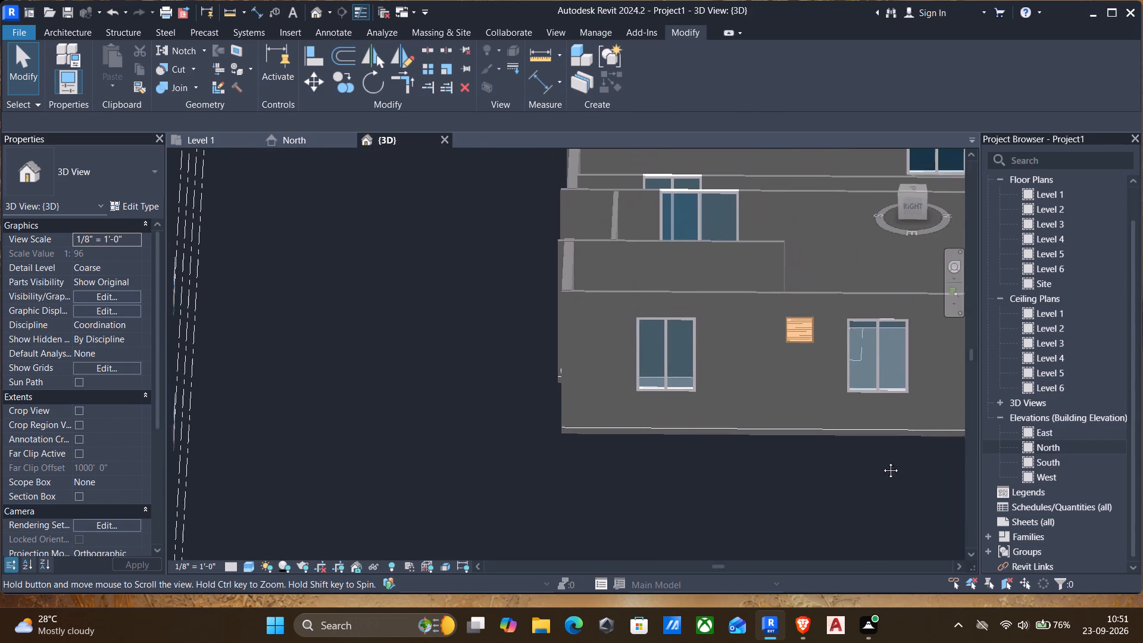
{"action": "middle_click_drag", "start_coordinate": [882, 461], "coordinate": [877, 476]}
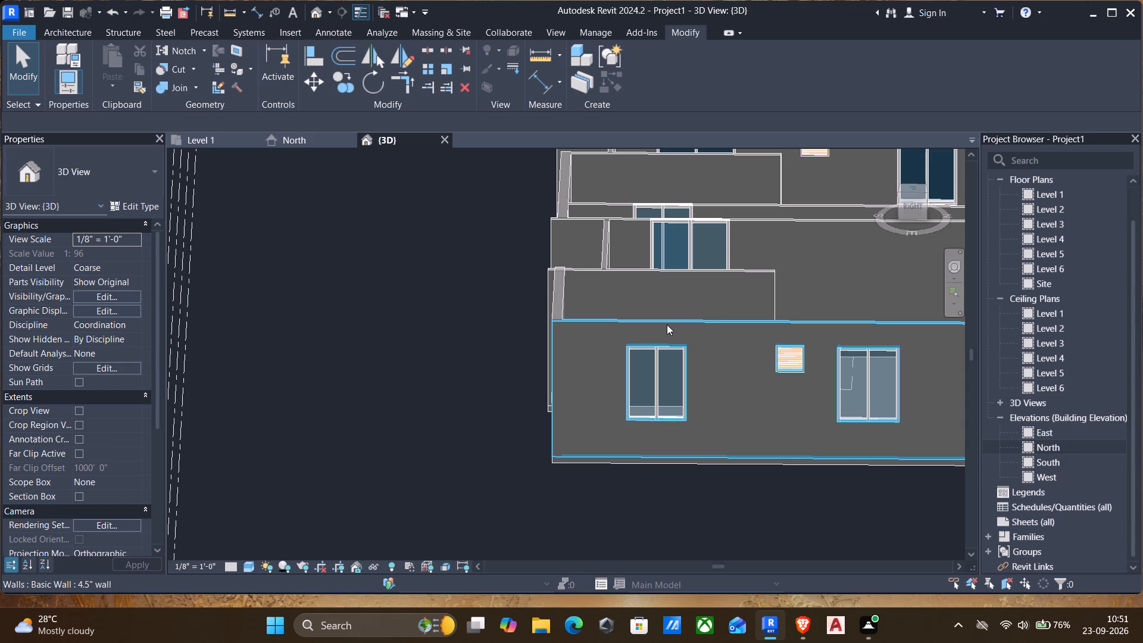
Set the base offset of the full-height curtain wall in the inner wall behind the east wall to -2'.
{"action": "middle_click_drag", "start_coordinate": [667, 324], "coordinate": [452, 340]}
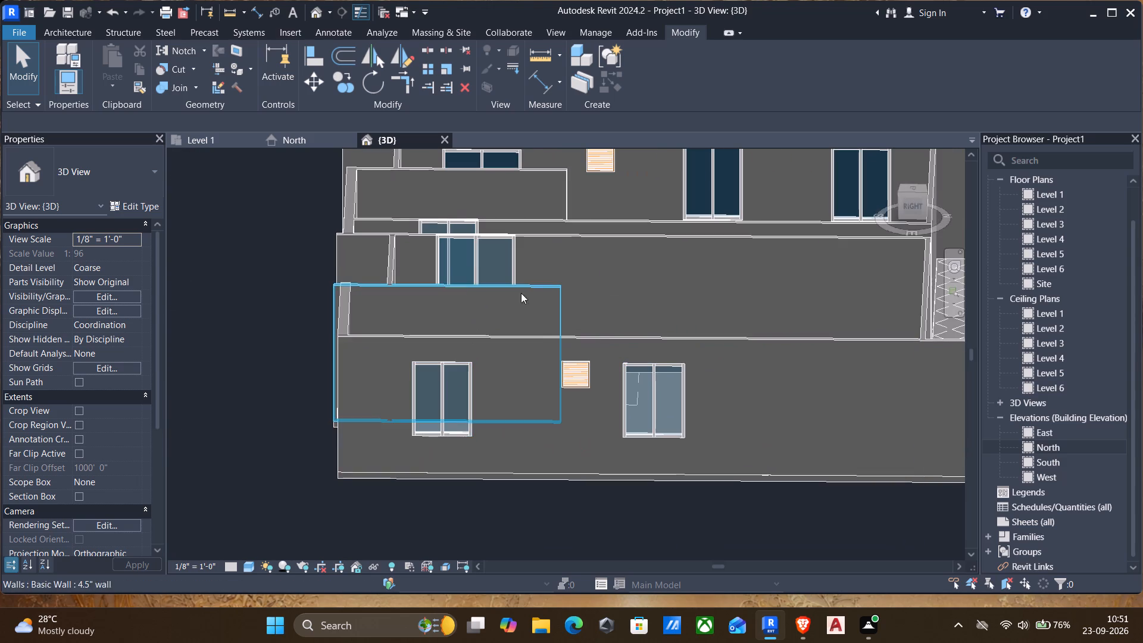
{"action": "scroll", "coordinate": [597, 338], "scroll_direction": "up", "scroll_amount": 1}
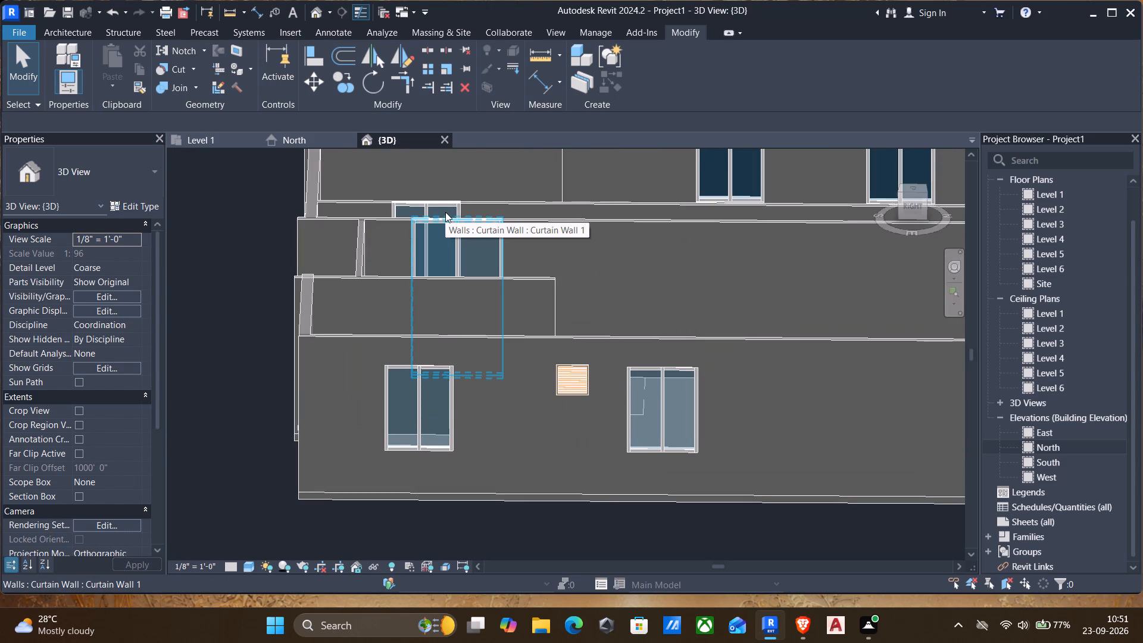
{"action": "left_click", "coordinate": [457, 215]}
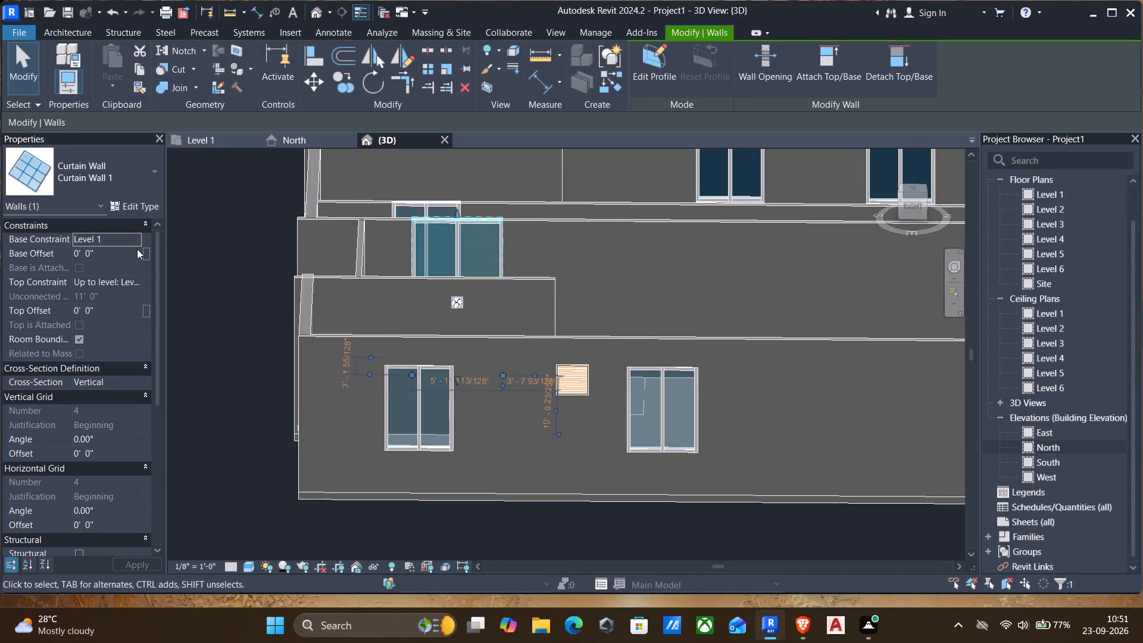
{"action": "left_click", "coordinate": [110, 251]}
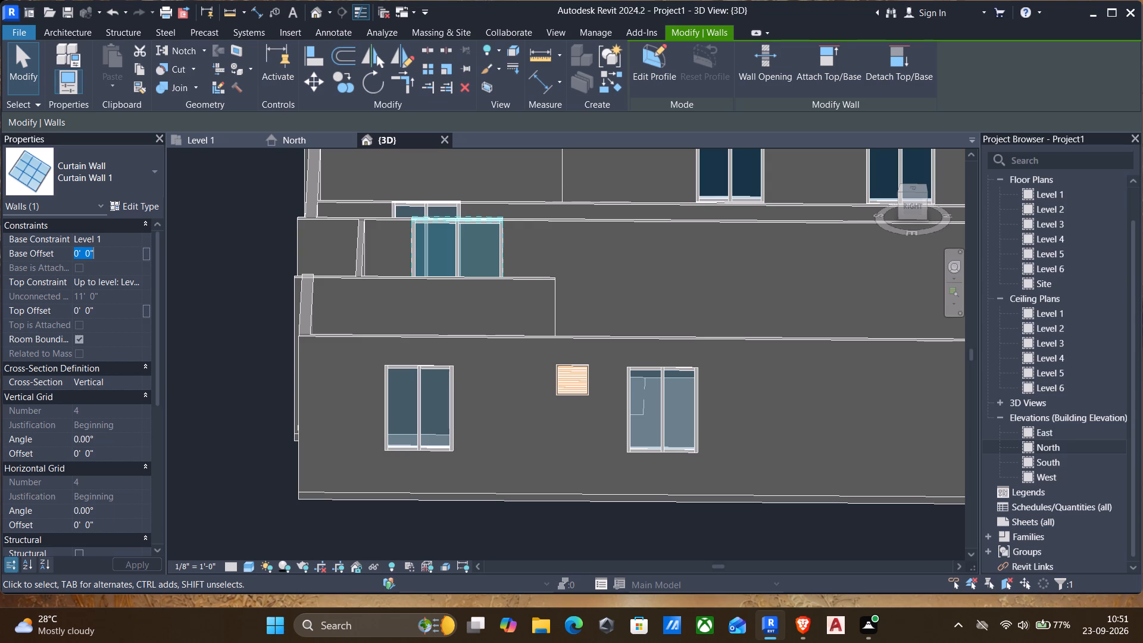
{"action": "key", "text": "2"}
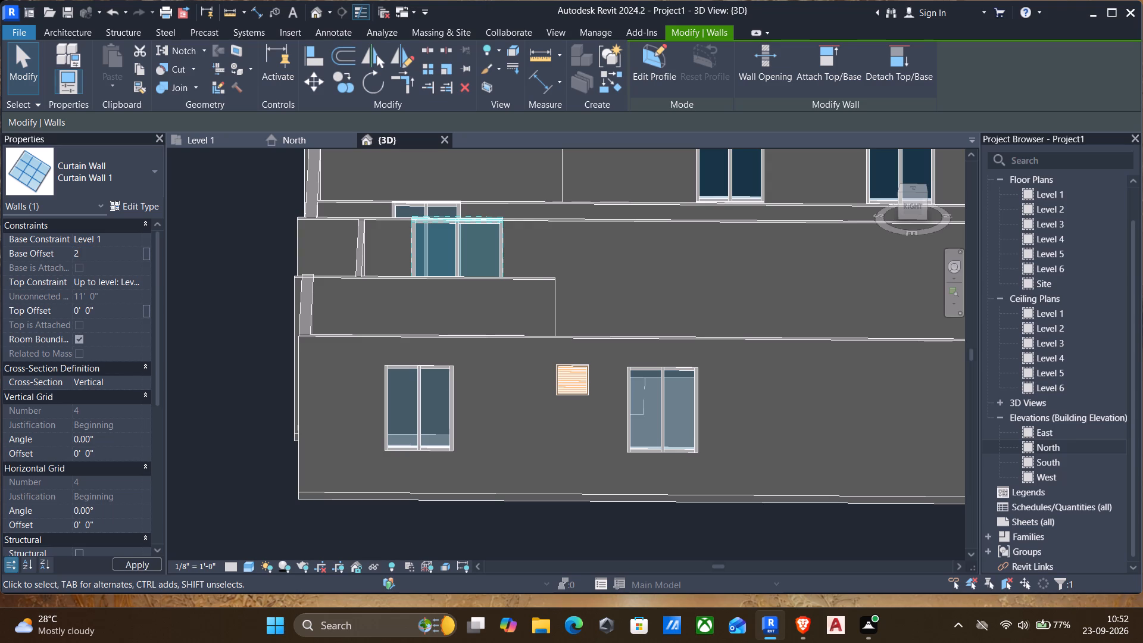
{"action": "key", "text": "BackSpace"}
{"action": "key", "text": "BackSpace"}
{"action": "type", "text": "-2'"}
{"action": "key", "text": "Return"}
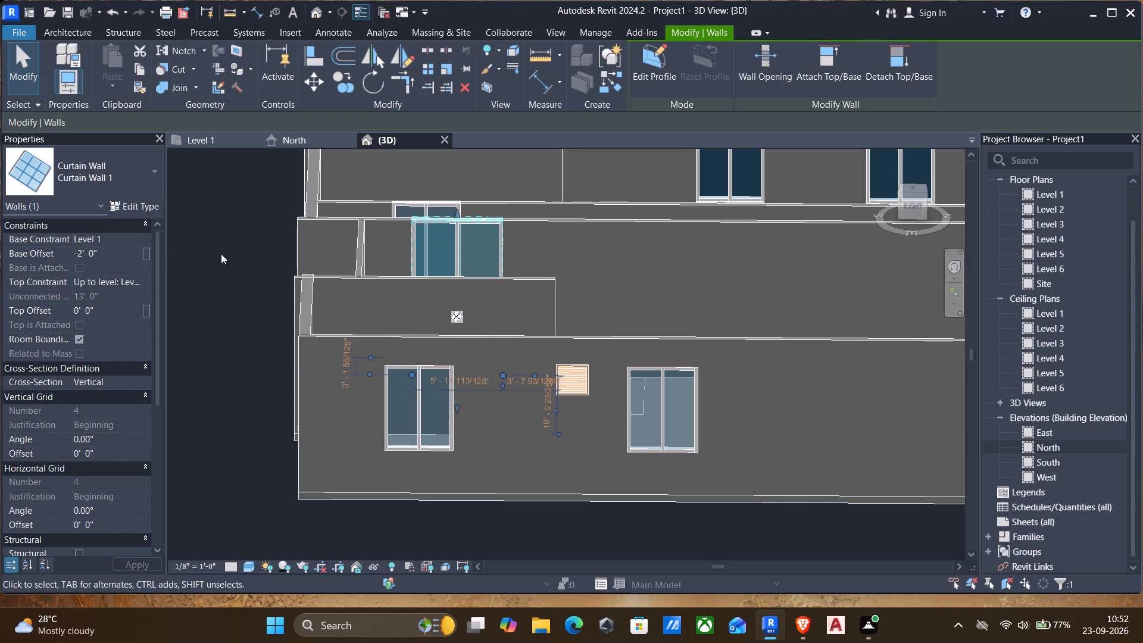
Set the base offset of the curtain-wall window in the inner wall behind the east wall to 3'.
{"action": "left_click_drag", "start_coordinate": [109, 254], "coordinate": [86, 256]}
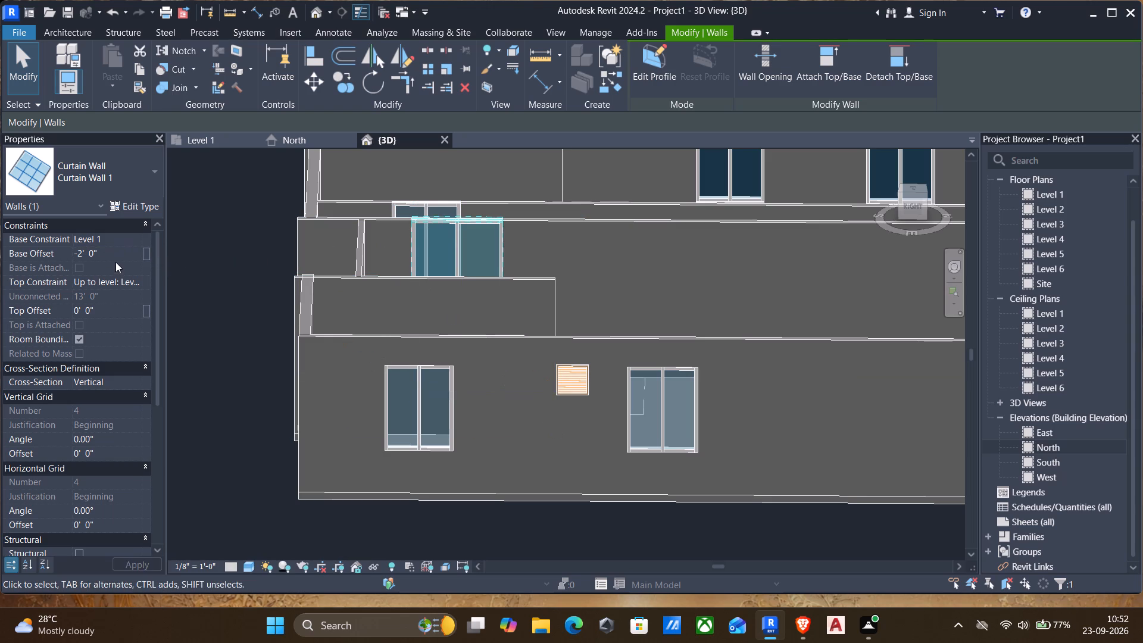
{"action": "left_click", "coordinate": [118, 255]}
{"action": "left_click_drag", "start_coordinate": [117, 255], "coordinate": [0, 255]}
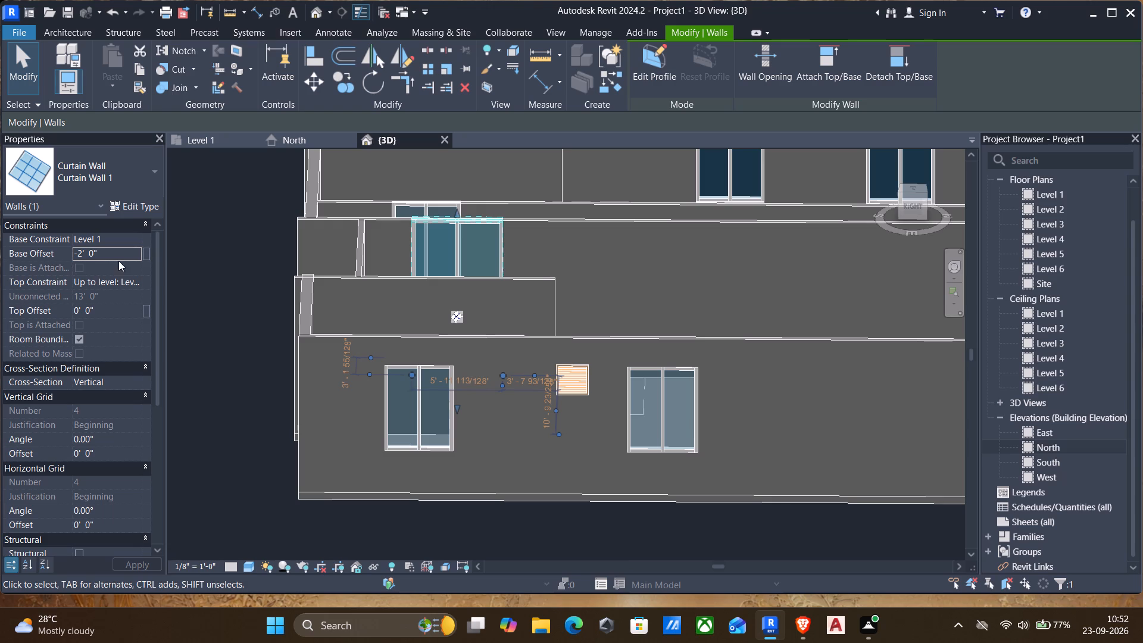
{"action": "left_click", "coordinate": [119, 248]}
{"action": "key", "text": "3"}
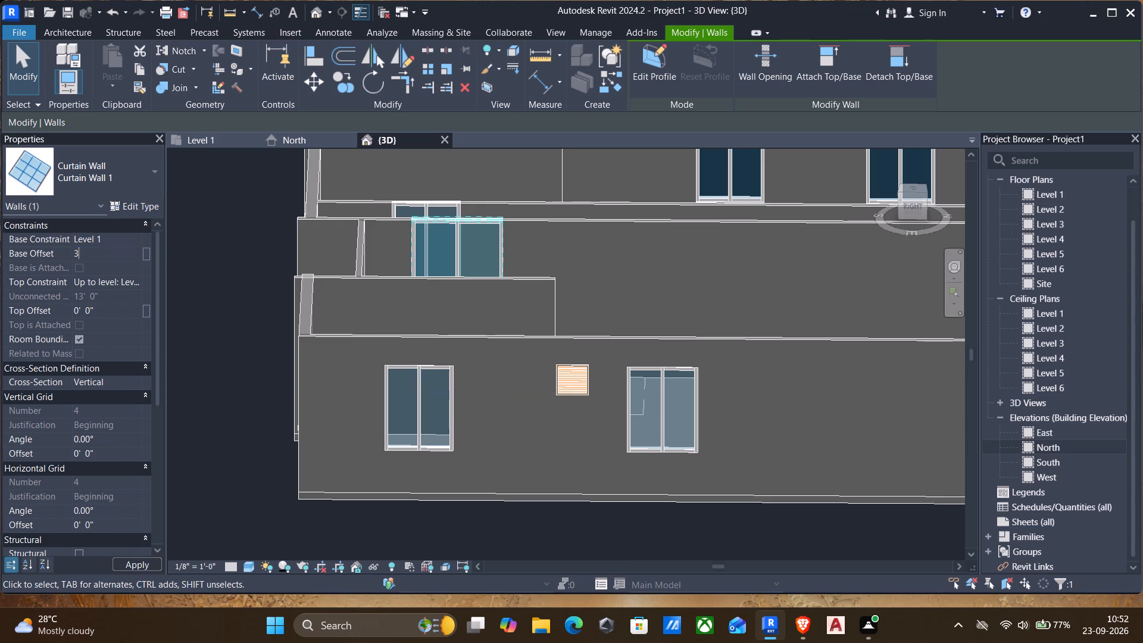
{"action": "key", "text": "apostrophe"}
{"action": "key", "text": "Return"}
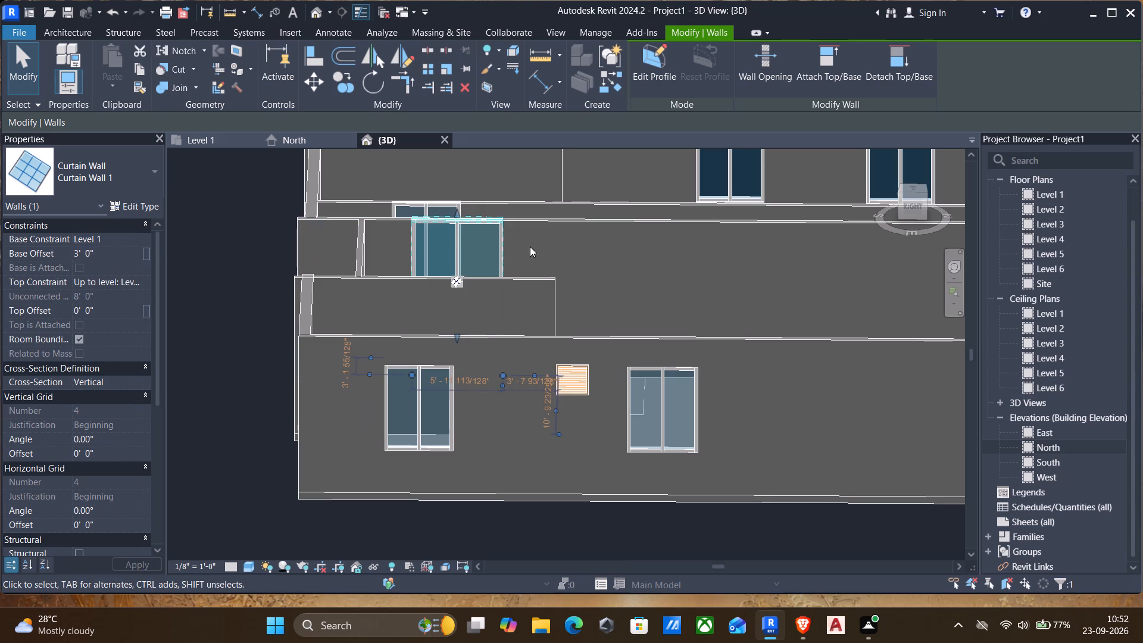
{"action": "key", "text": "Escape"}
Set the top offset of the curtain-wall window in the inner wall behind the east wall to -2'.
{"action": "left_click", "coordinate": [448, 220]}
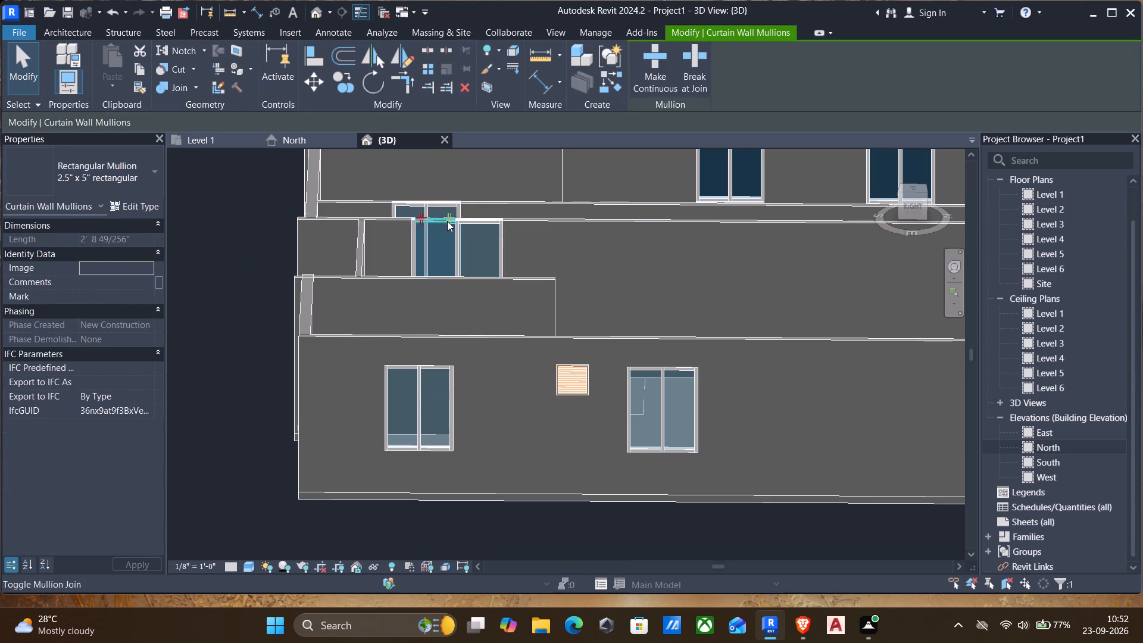
{"action": "key", "text": "Escape"}
{"action": "left_click", "coordinate": [483, 219]}
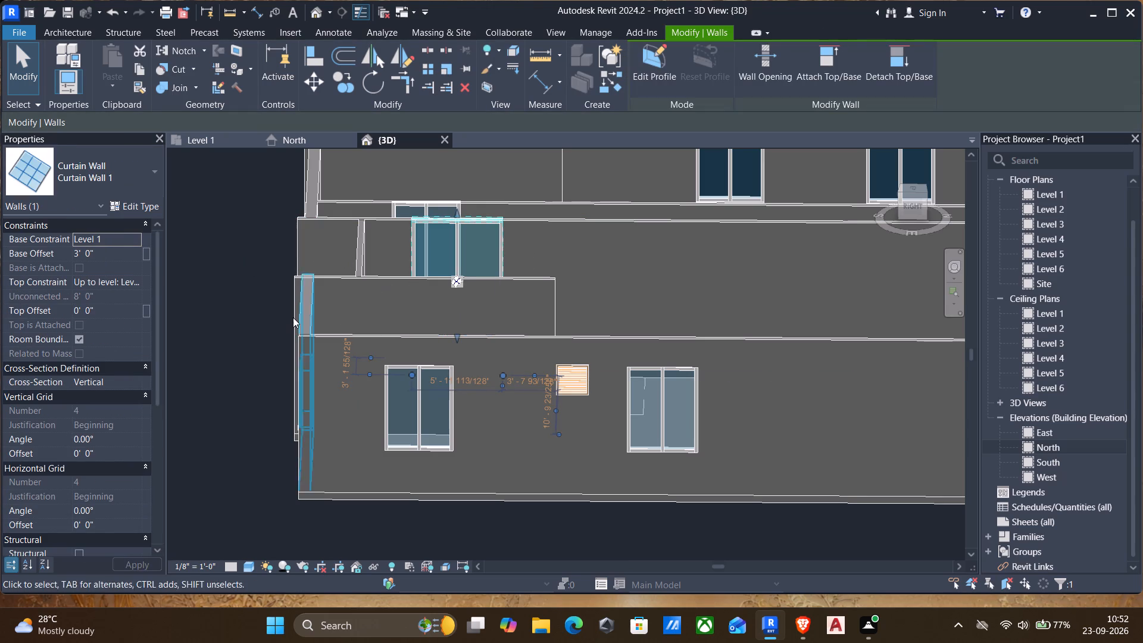
{"action": "left_click", "coordinate": [107, 307]}
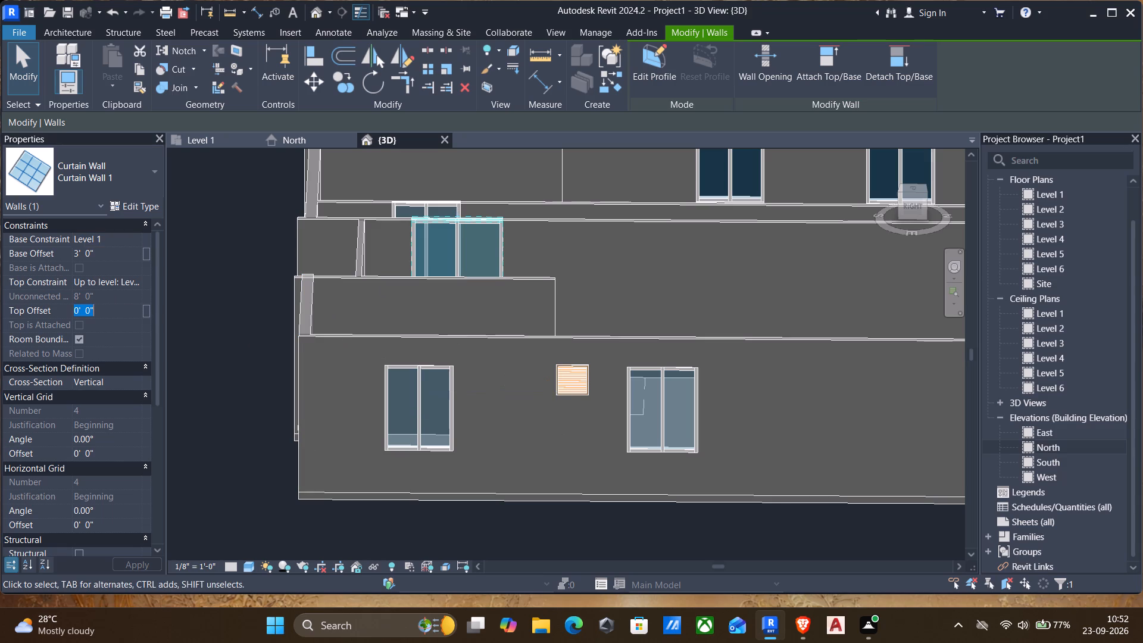
{"action": "type", "text": "-2'"}
{"action": "key", "text": "Return"}
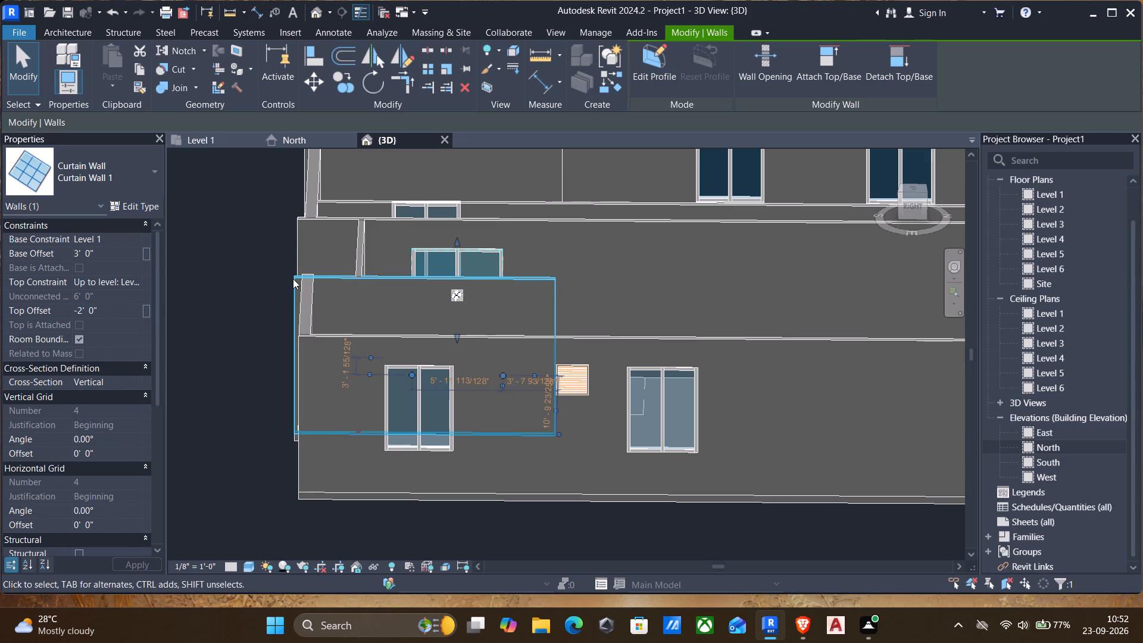
{"action": "key", "text": "Escape"}
Set the base offset of the remaining full-height curtain wall, in the next inner wall farther west, to 3'.
{"action": "middle_click_drag", "start_coordinate": [296, 281], "coordinate": [320, 282]}
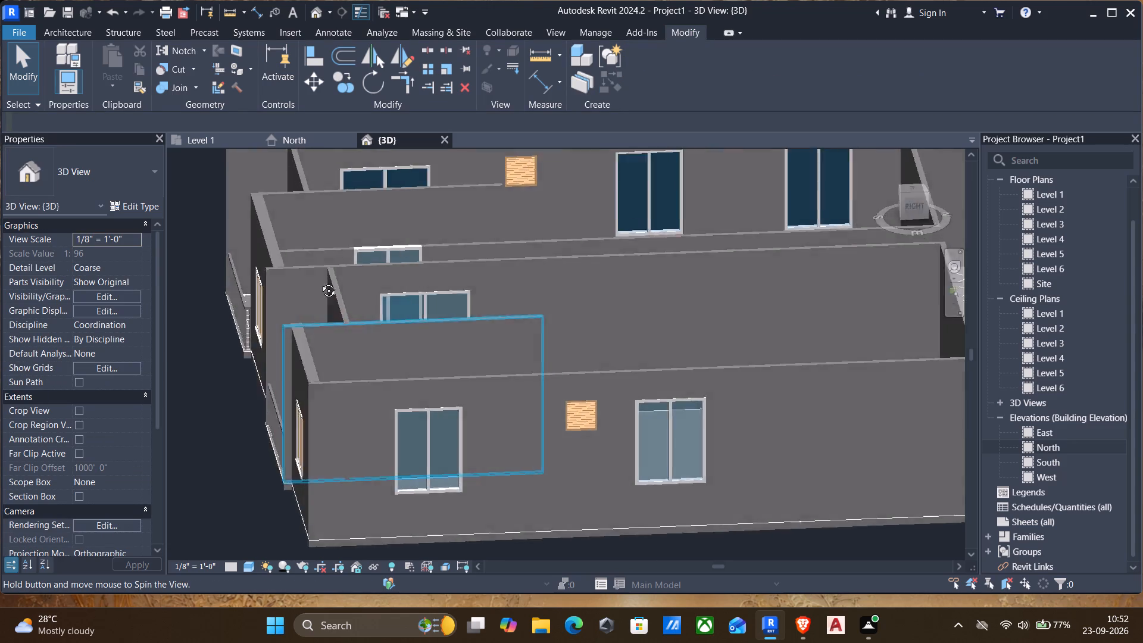
{"action": "middle_click_drag", "start_coordinate": [320, 282], "coordinate": [400, 244]}
{"action": "middle_click_drag", "start_coordinate": [400, 316], "coordinate": [382, 261]}
{"action": "middle_click_drag", "start_coordinate": [430, 355], "coordinate": [446, 299]}
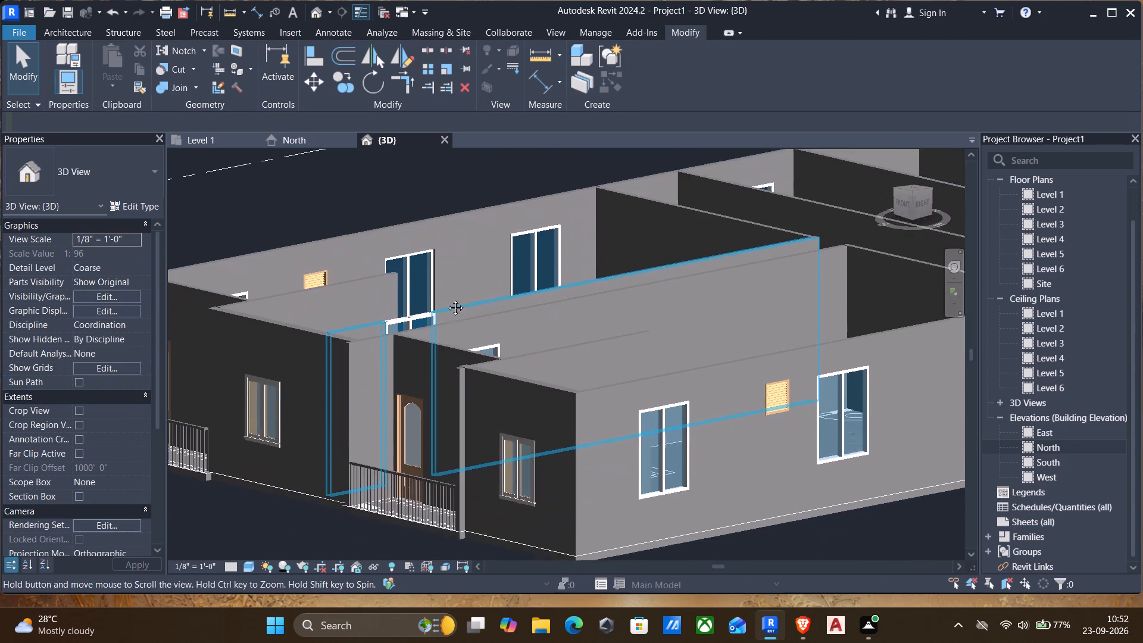
{"action": "middle_click_drag", "start_coordinate": [446, 299], "coordinate": [446, 291]}
{"action": "left_click", "coordinate": [410, 293]}
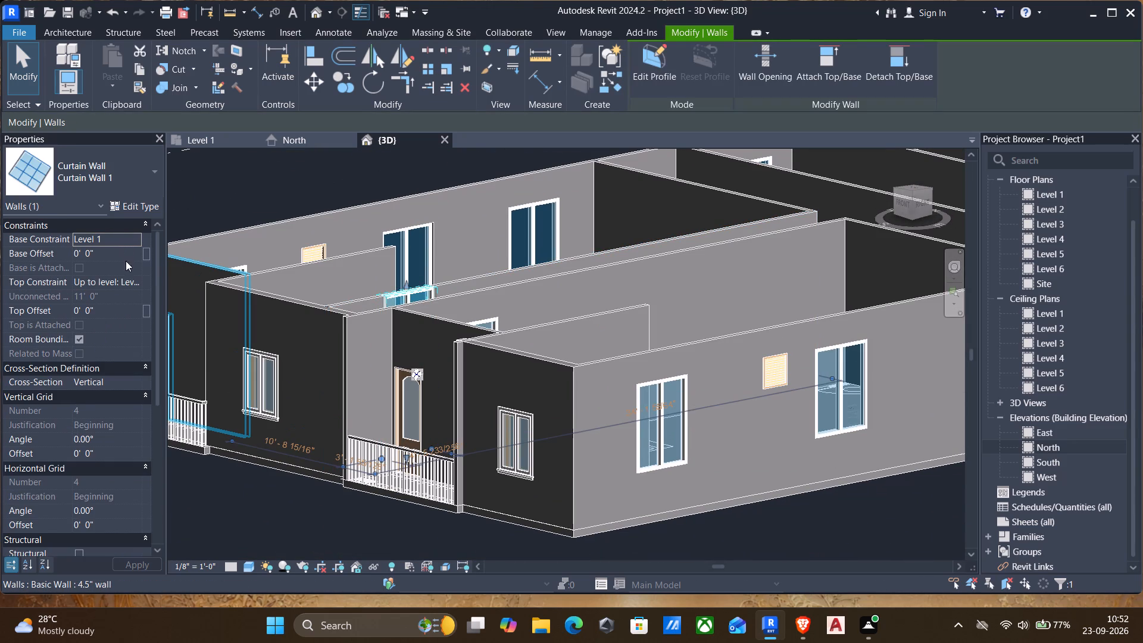
{"action": "left_click", "coordinate": [117, 256]}
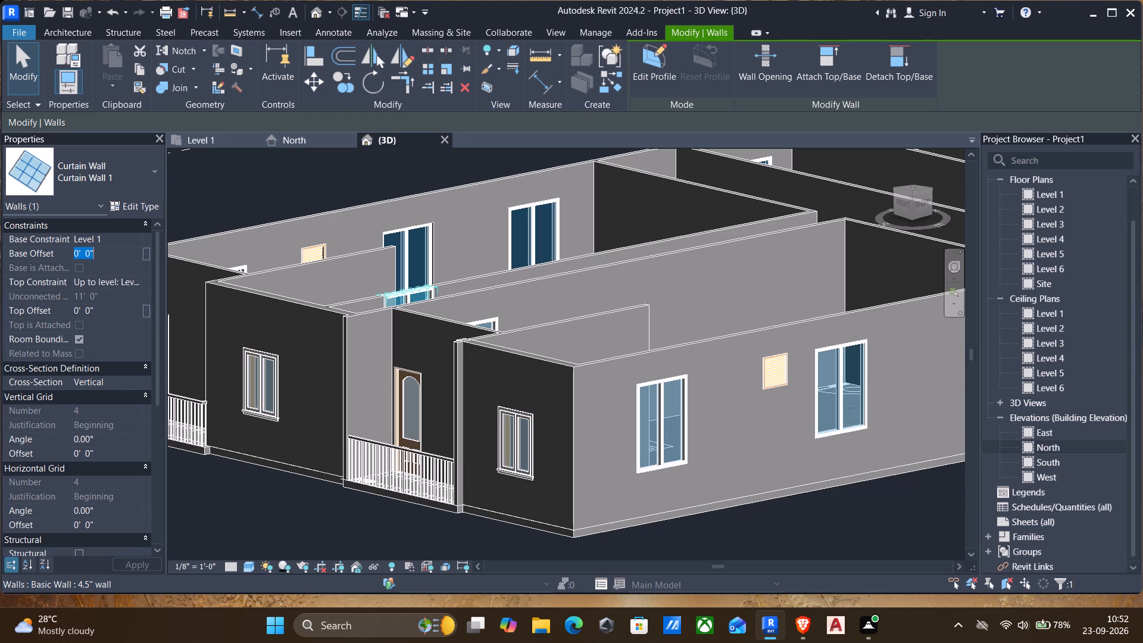
{"action": "type", "text": "3'"}
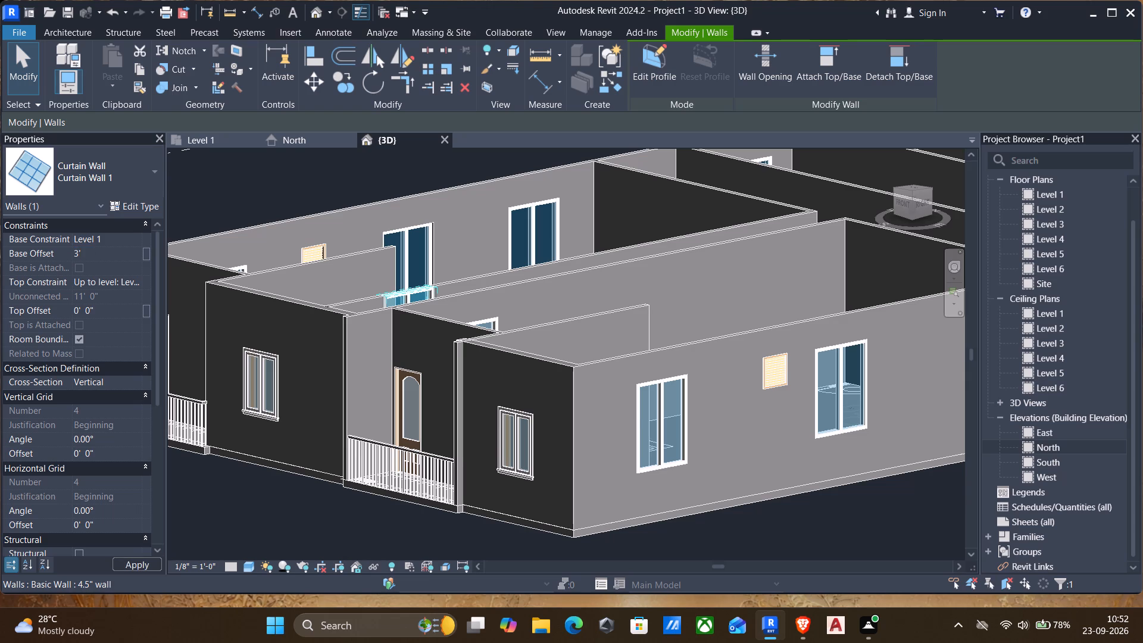
{"action": "key", "text": "Return"}
Set that inner curtain-wall window's top offset to -2'.
{"action": "scroll", "coordinate": [432, 298], "scroll_direction": "up", "scroll_amount": 4}
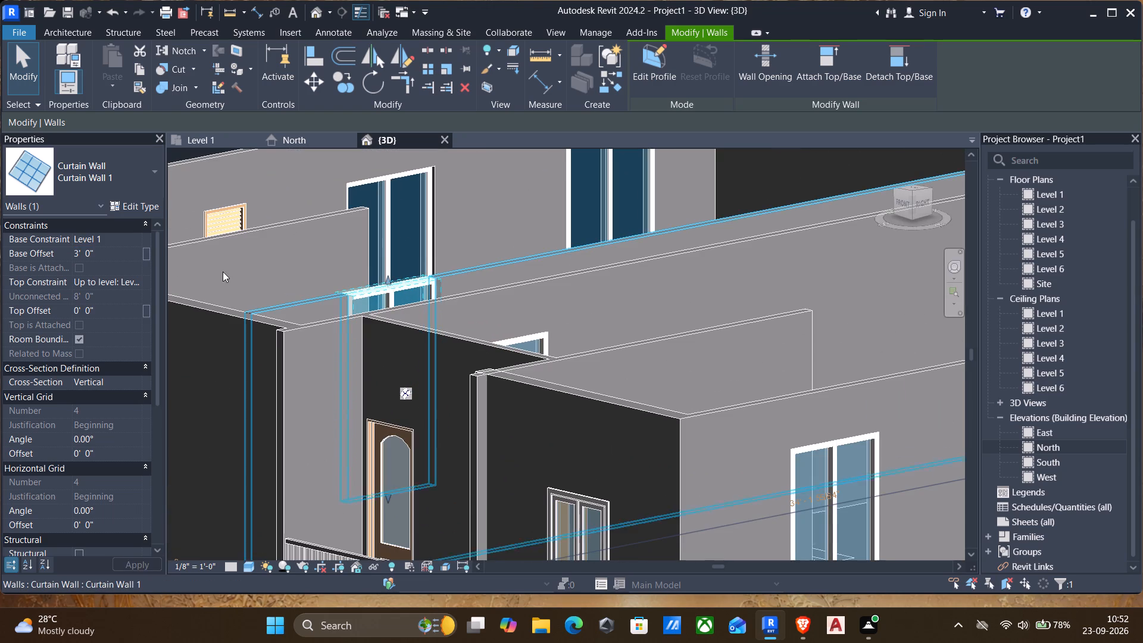
{"action": "left_click", "coordinate": [114, 305]}
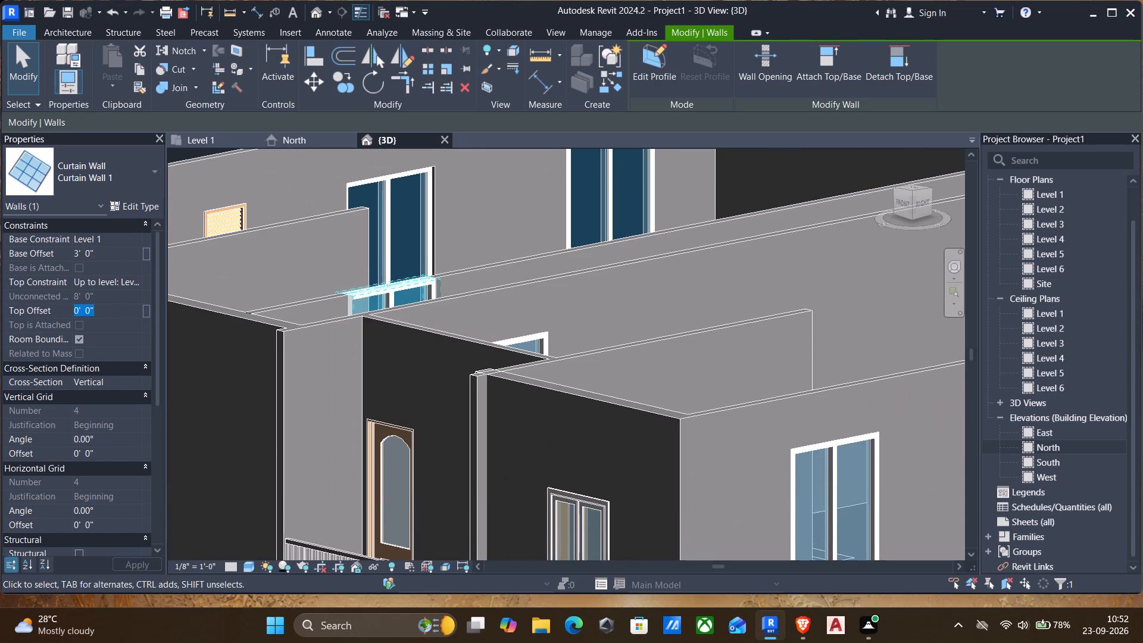
{"action": "type", "text": "-2'"}
{"action": "key", "text": "Return"}
{"action": "scroll", "coordinate": [199, 277], "scroll_direction": "down", "scroll_amount": 3}
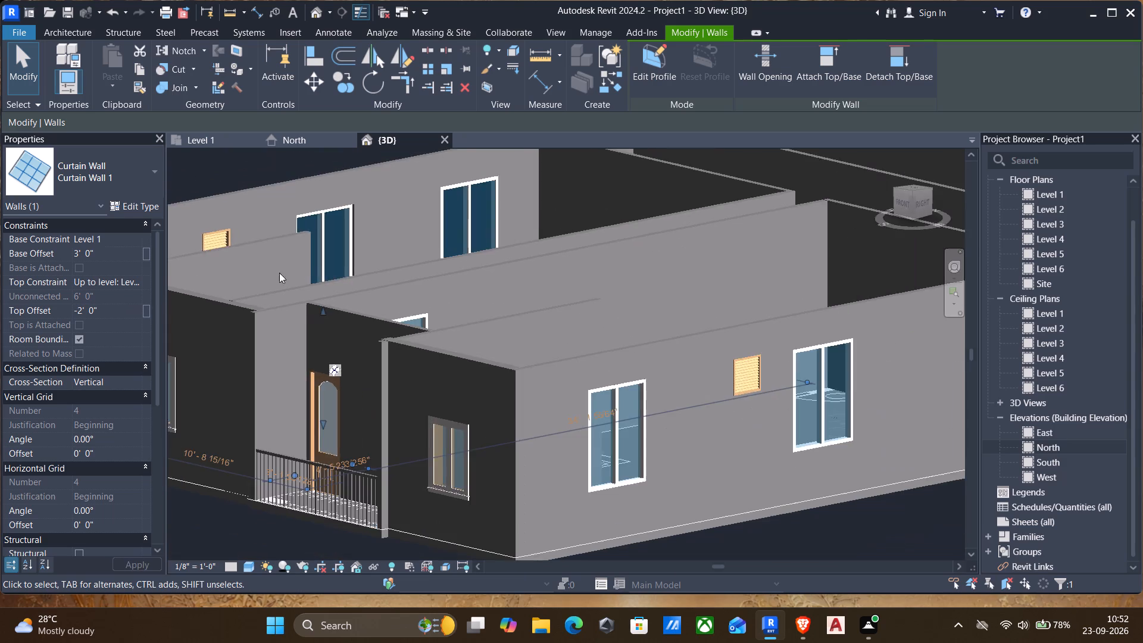
{"action": "middle_click_drag", "start_coordinate": [299, 267], "coordinate": [420, 239]}
{"action": "key", "text": "Escape"}
Select the entire Level 1 building from the front view and copy it to the clipboard.
{"action": "scroll", "coordinate": [442, 250], "scroll_direction": "down", "scroll_amount": 1}
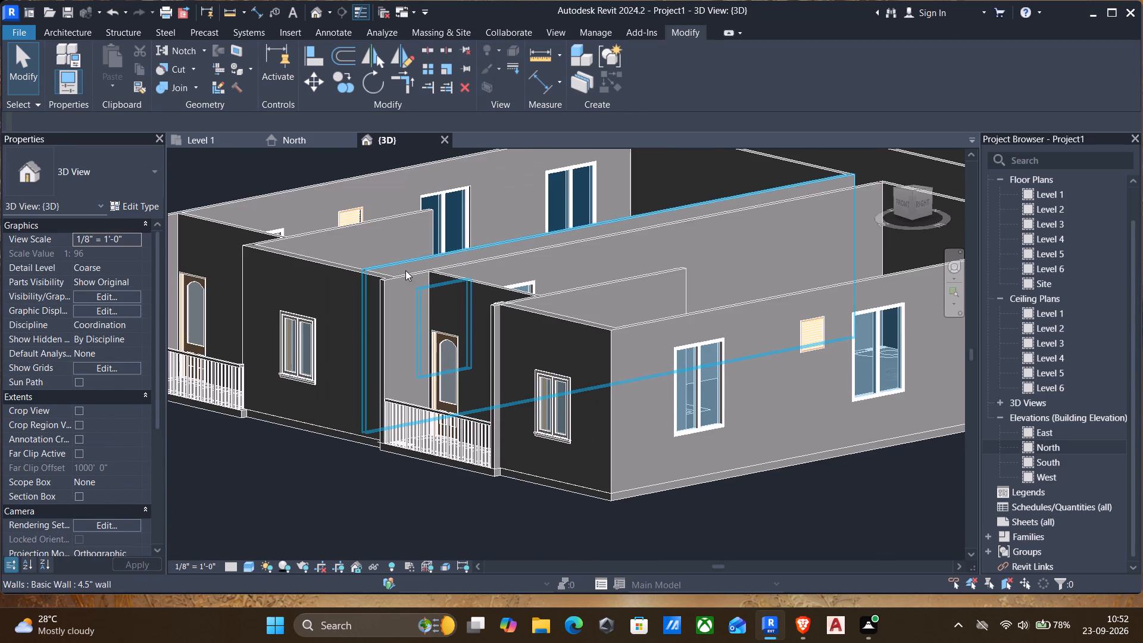
{"action": "middle_click_drag", "start_coordinate": [409, 270], "coordinate": [396, 274], "text": "shift"}
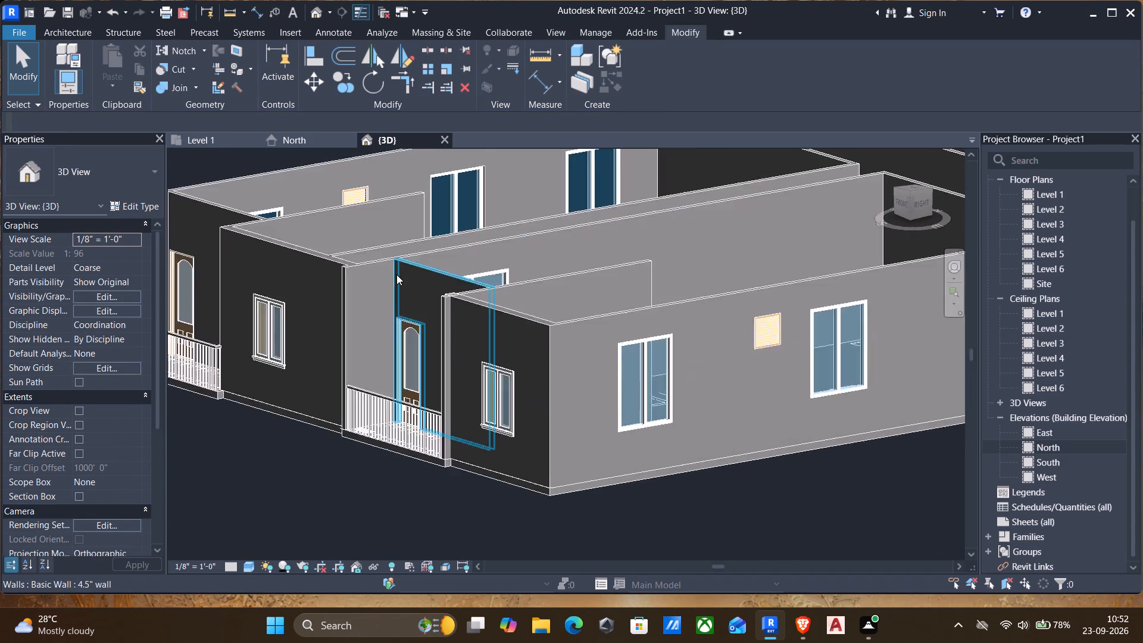
{"action": "scroll", "coordinate": [396, 274], "scroll_direction": "down", "scroll_amount": 3}
{"action": "middle_click_drag", "start_coordinate": [539, 274], "coordinate": [658, 279]}
{"action": "middle_click_drag", "start_coordinate": [561, 315], "coordinate": [631, 302], "text": "shift"}
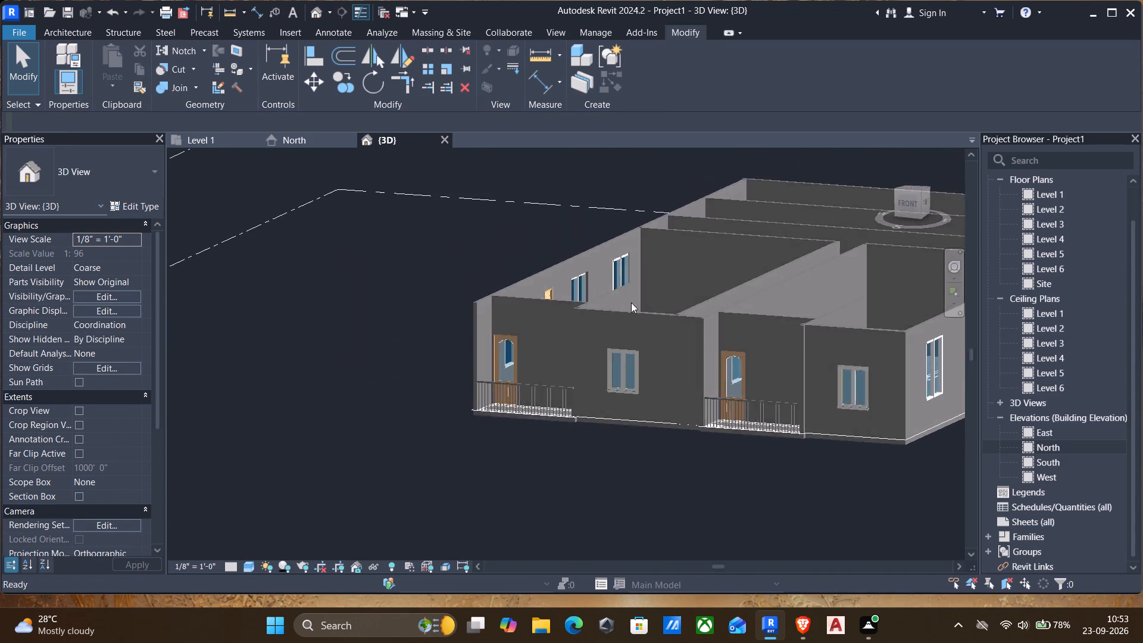
{"action": "middle_click_drag", "start_coordinate": [631, 302], "coordinate": [632, 302], "text": "shift"}
{"action": "scroll", "coordinate": [595, 296], "scroll_direction": "down", "scroll_amount": 2}
{"action": "middle_click_drag", "start_coordinate": [596, 269], "coordinate": [411, 236]}
{"action": "middle_click_drag", "start_coordinate": [356, 336], "coordinate": [386, 325], "text": "shift"}
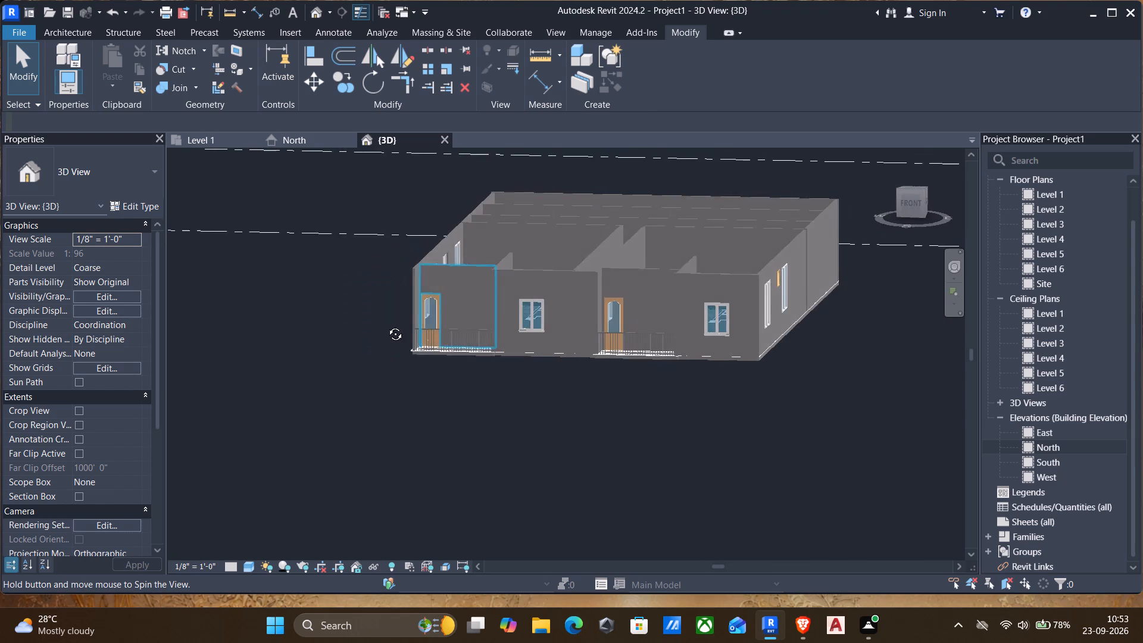
{"action": "middle_click_drag", "start_coordinate": [386, 325], "coordinate": [405, 359], "text": "shift"}
{"action": "scroll", "coordinate": [388, 326], "scroll_direction": "down", "scroll_amount": 2}
{"action": "left_click_drag", "start_coordinate": [413, 202], "coordinate": [501, 285]}
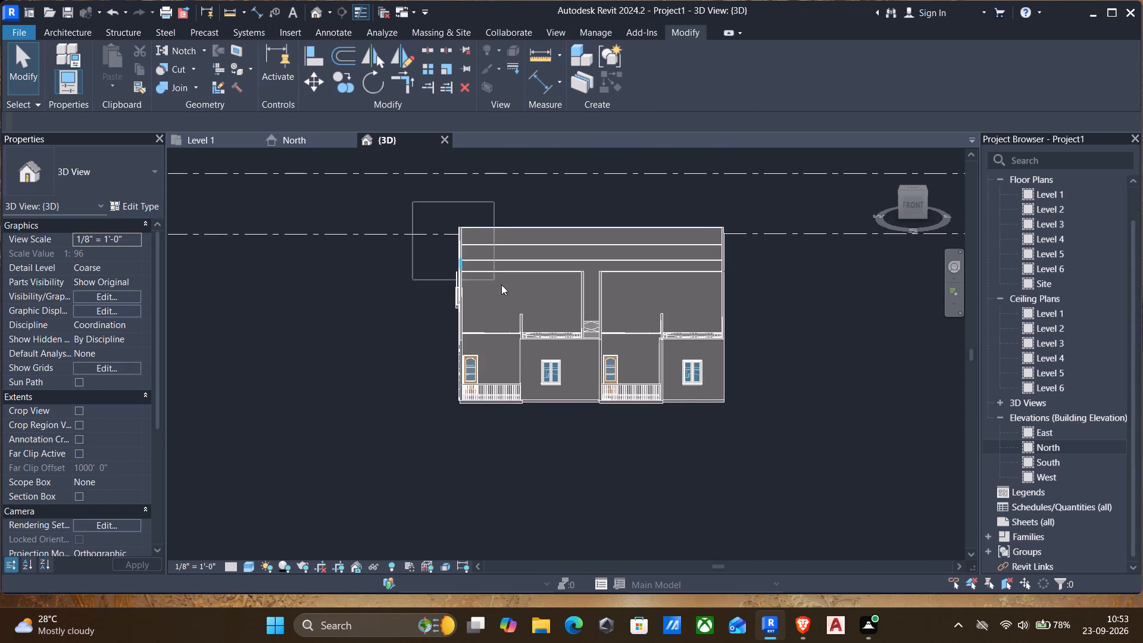
{"action": "left_click_drag", "start_coordinate": [501, 285], "coordinate": [770, 430]}
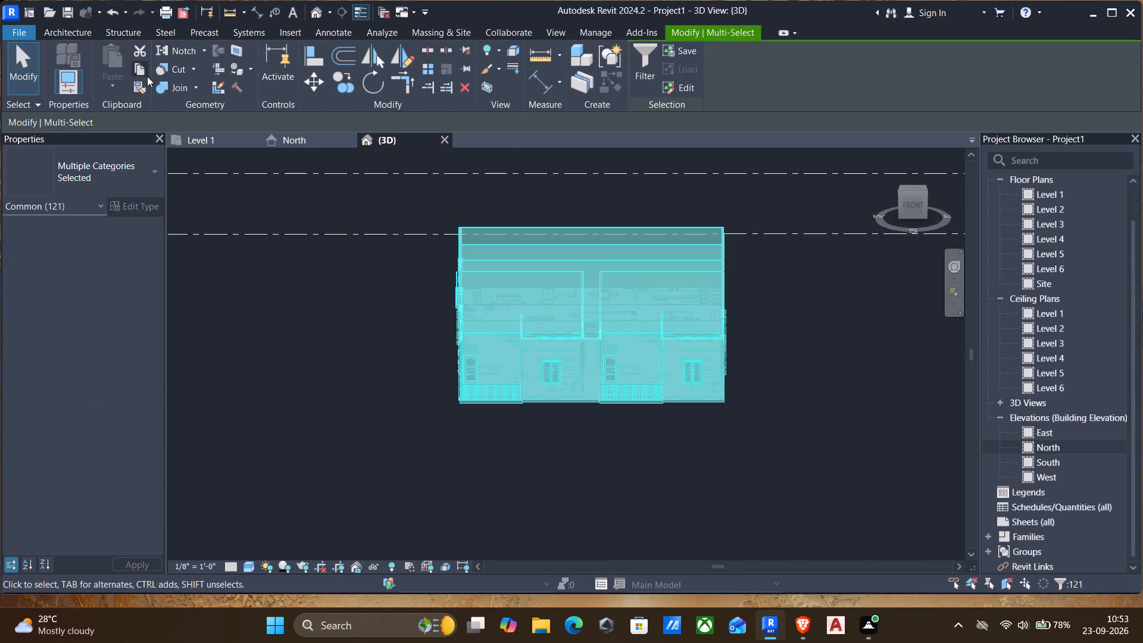
{"action": "left_click", "coordinate": [136, 70]}
Paste the copied Level 1 storey aligned to Levels 2, 3, 4 and 5.
{"action": "left_click", "coordinate": [117, 86]}
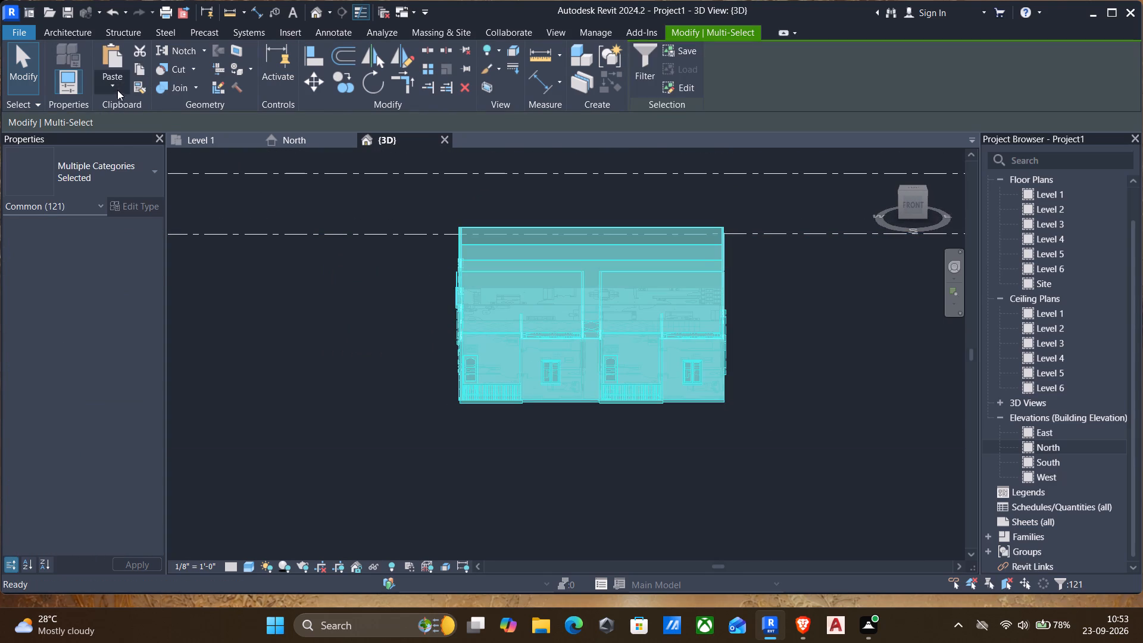
{"action": "left_click", "coordinate": [136, 143]}
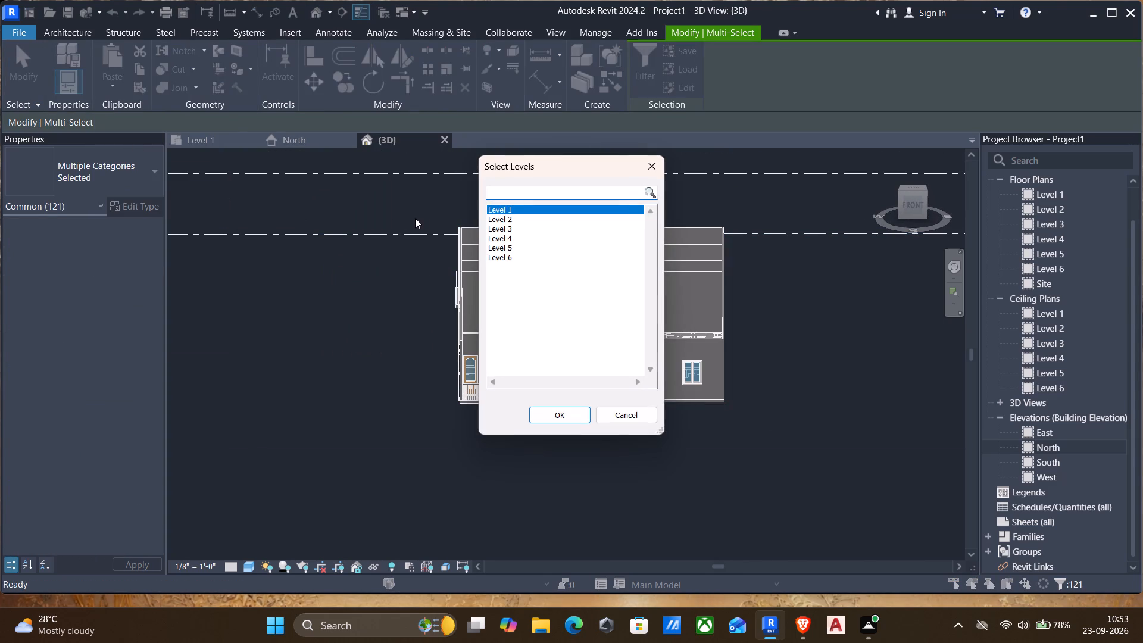
{"action": "left_click", "coordinate": [507, 221]}
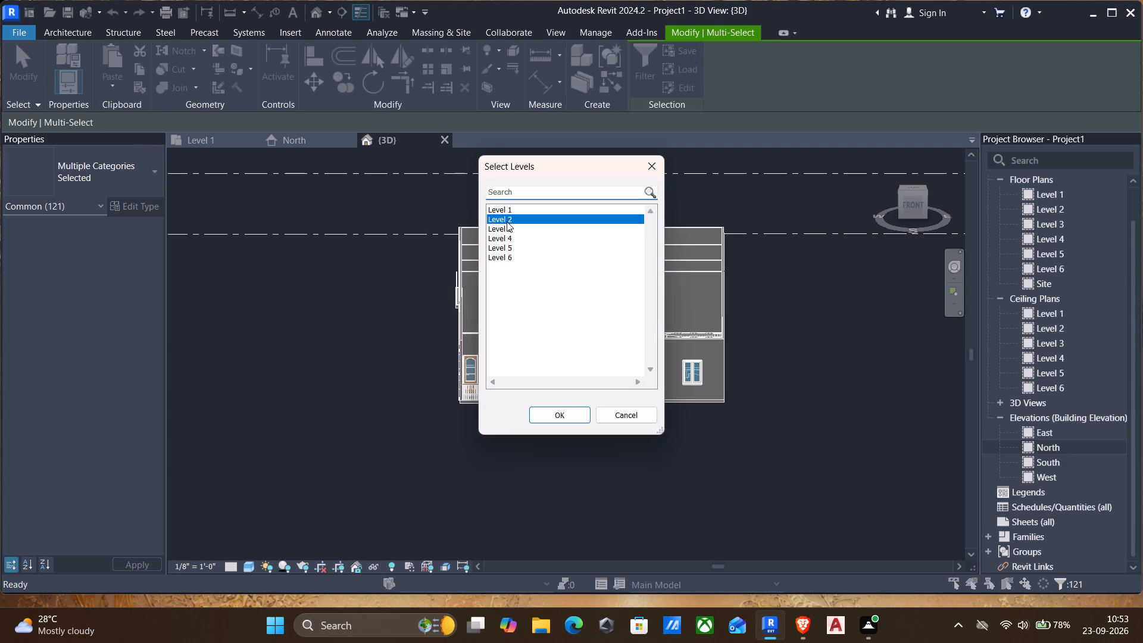
{"action": "left_click", "coordinate": [510, 226]}
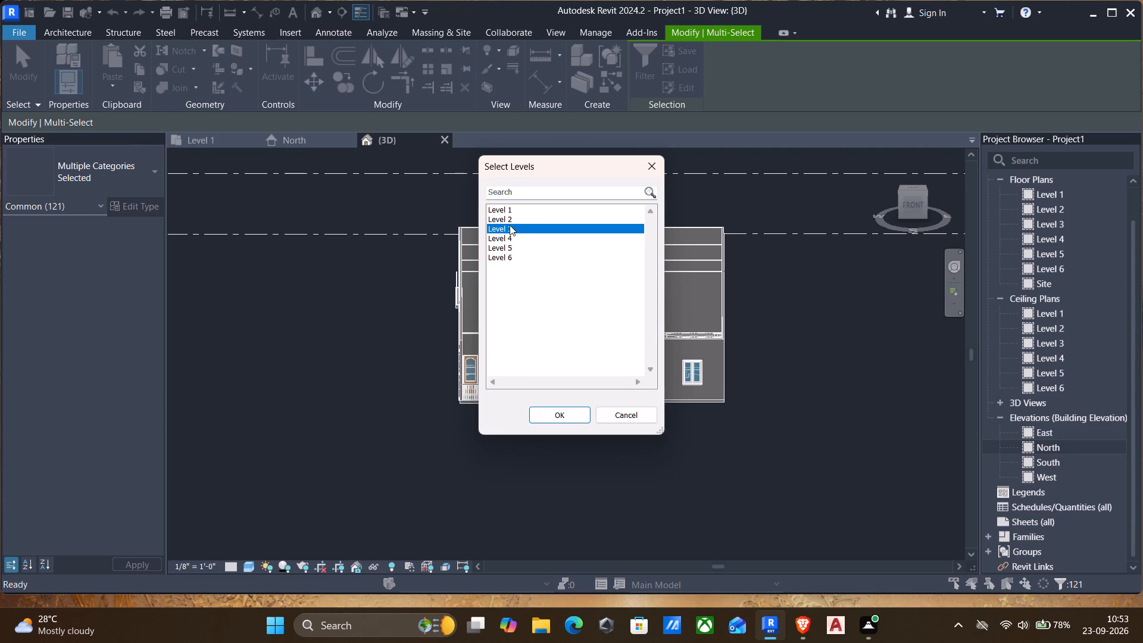
{"action": "left_click", "coordinate": [511, 219], "text": "ctrl"}
{"action": "left_click", "coordinate": [514, 233], "text": "ctrl"}
{"action": "left_click", "coordinate": [515, 230], "text": "ctrl"}
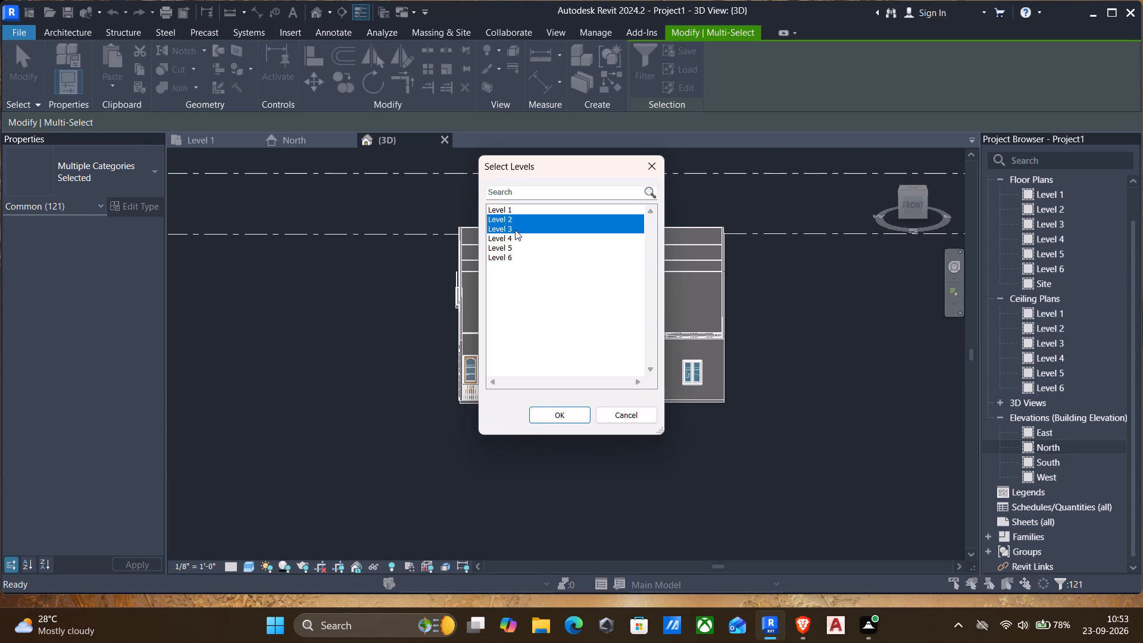
{"action": "left_click", "coordinate": [516, 238], "text": "ctrl"}
{"action": "left_click", "coordinate": [516, 249], "text": "ctrl"}
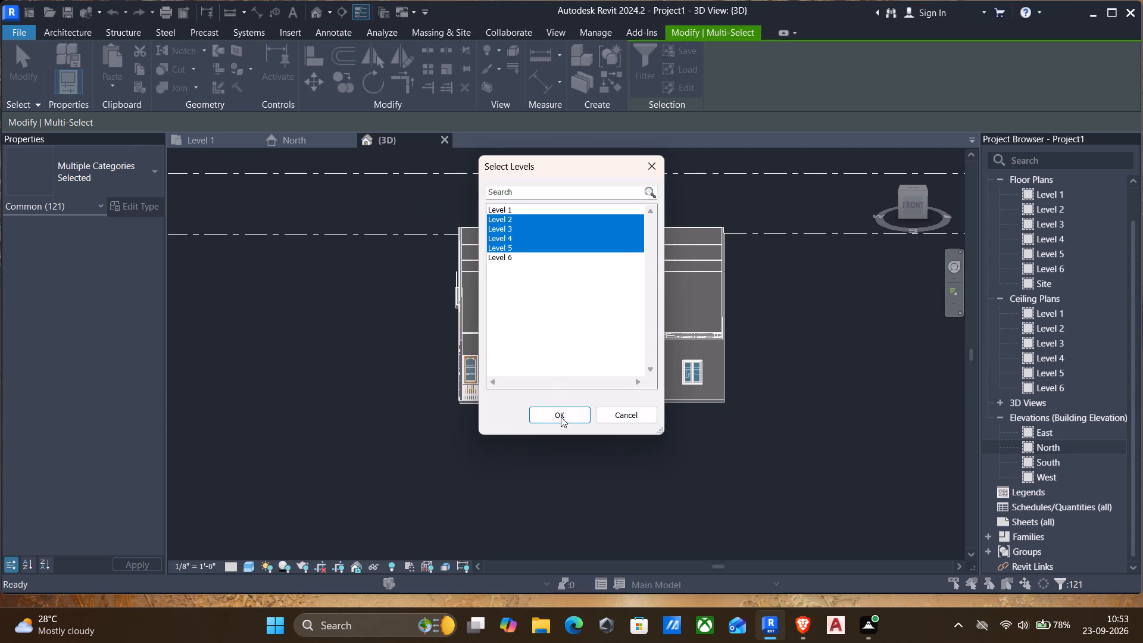
{"action": "left_click", "coordinate": [561, 417]}
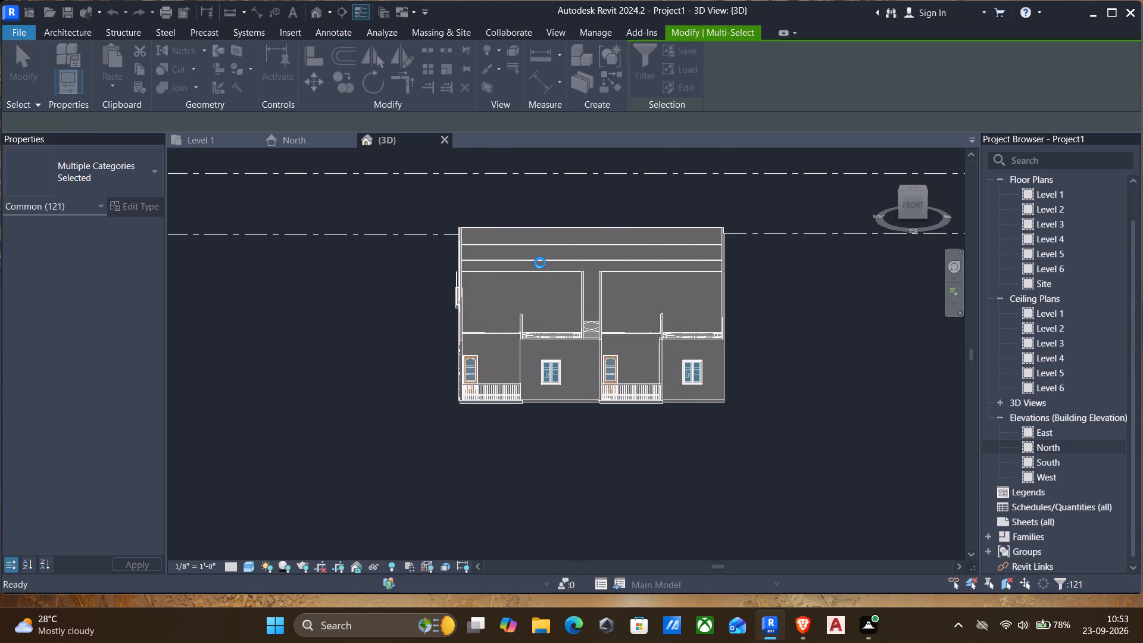
Examine the stacked storeys in 3D from the front, side, rear and above, and check the Level 5 floor plan.
{"action": "middle_click_drag", "start_coordinate": [520, 257], "coordinate": [507, 344]}
{"action": "scroll", "coordinate": [504, 341], "scroll_direction": "down", "scroll_amount": 2}
{"action": "middle_click_drag", "start_coordinate": [515, 311], "coordinate": [543, 386]}
{"action": "scroll", "coordinate": [543, 386], "scroll_direction": "down", "scroll_amount": 1}
{"action": "key", "text": "Escape"}
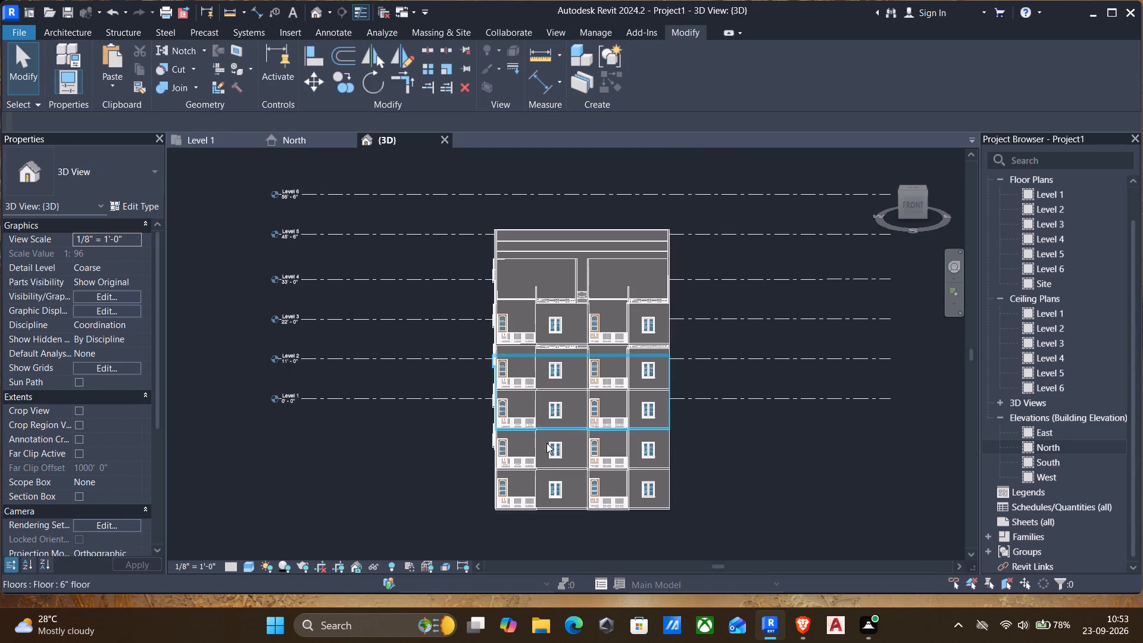
{"action": "scroll", "coordinate": [563, 267], "scroll_direction": "up", "scroll_amount": 3}
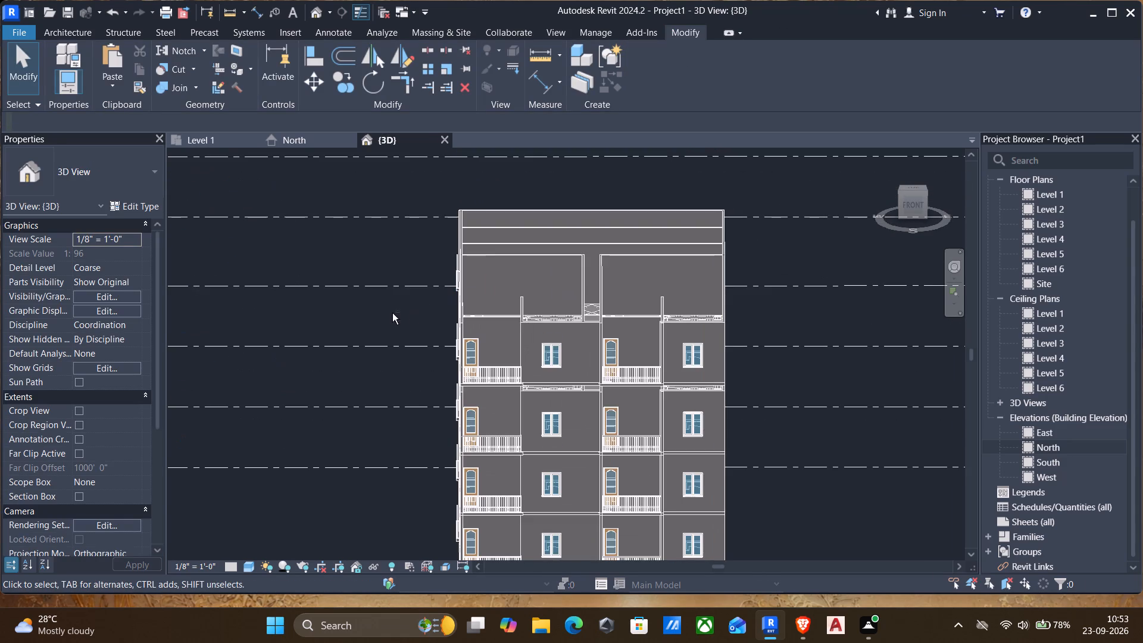
{"action": "middle_click_drag", "start_coordinate": [392, 313], "coordinate": [425, 271], "text": "shift"}
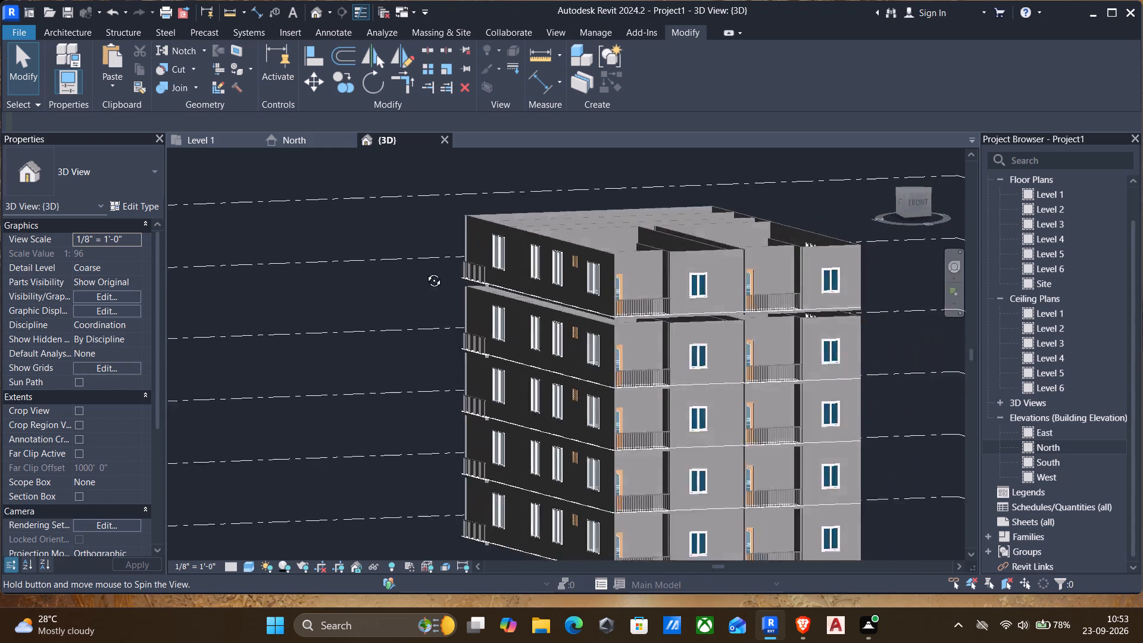
{"action": "middle_click_drag", "start_coordinate": [425, 271], "coordinate": [295, 273], "text": "shift"}
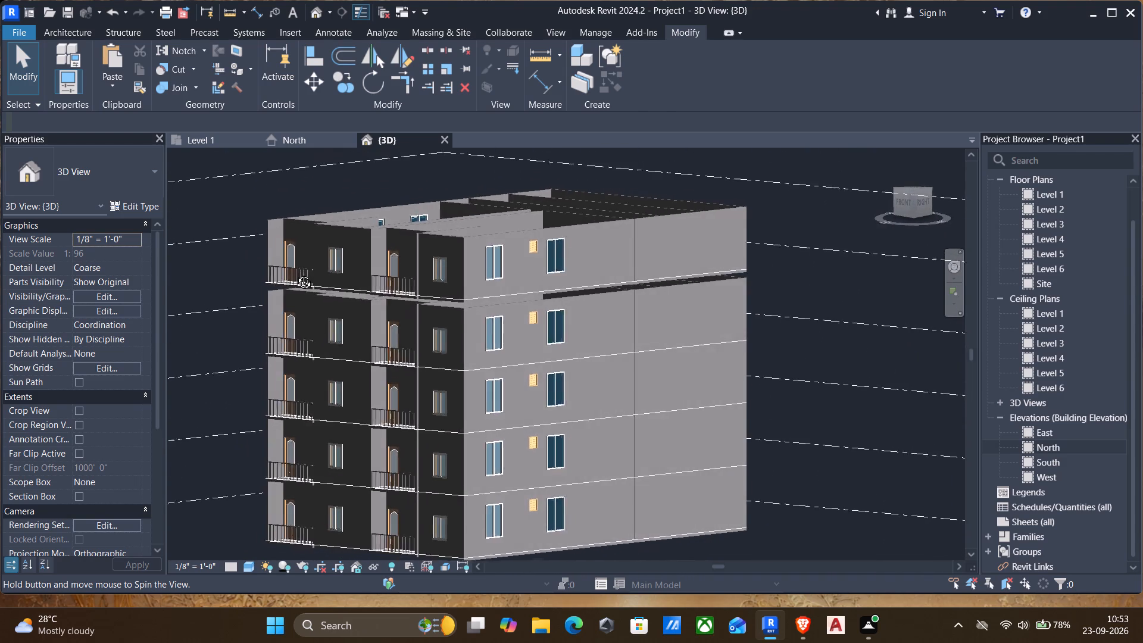
{"action": "middle_click_drag", "start_coordinate": [295, 273], "coordinate": [242, 359], "text": "shift"}
{"action": "scroll", "coordinate": [713, 340], "scroll_direction": "up", "scroll_amount": 3}
{"action": "middle_click_drag", "start_coordinate": [674, 318], "coordinate": [701, 381], "text": "shift"}
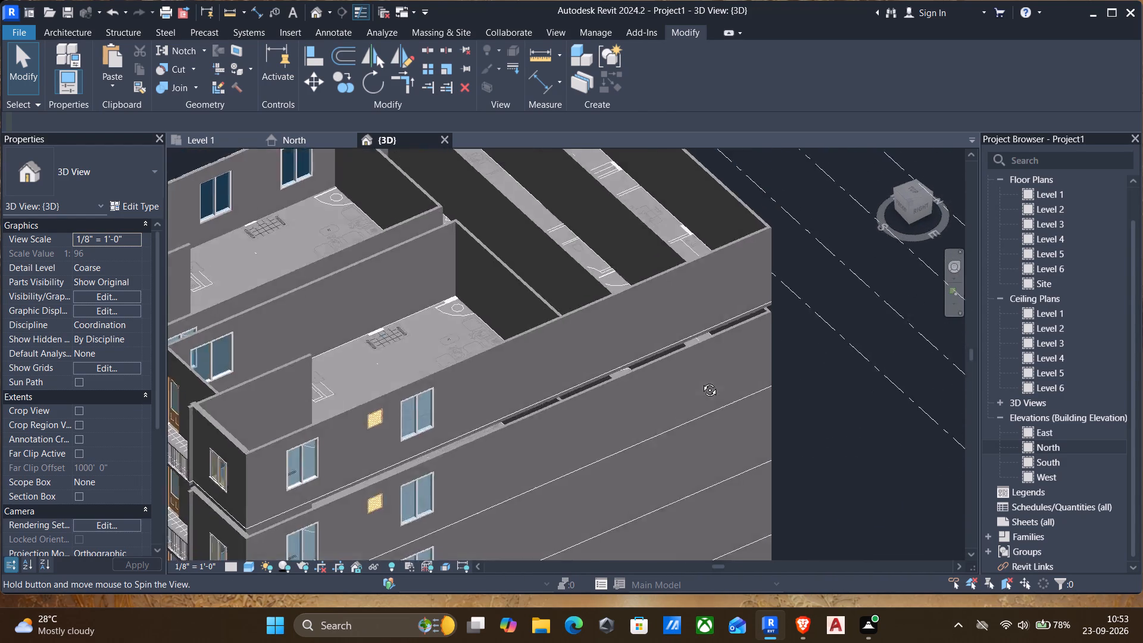
{"action": "middle_click_drag", "start_coordinate": [701, 381], "coordinate": [443, 391], "text": "shift"}
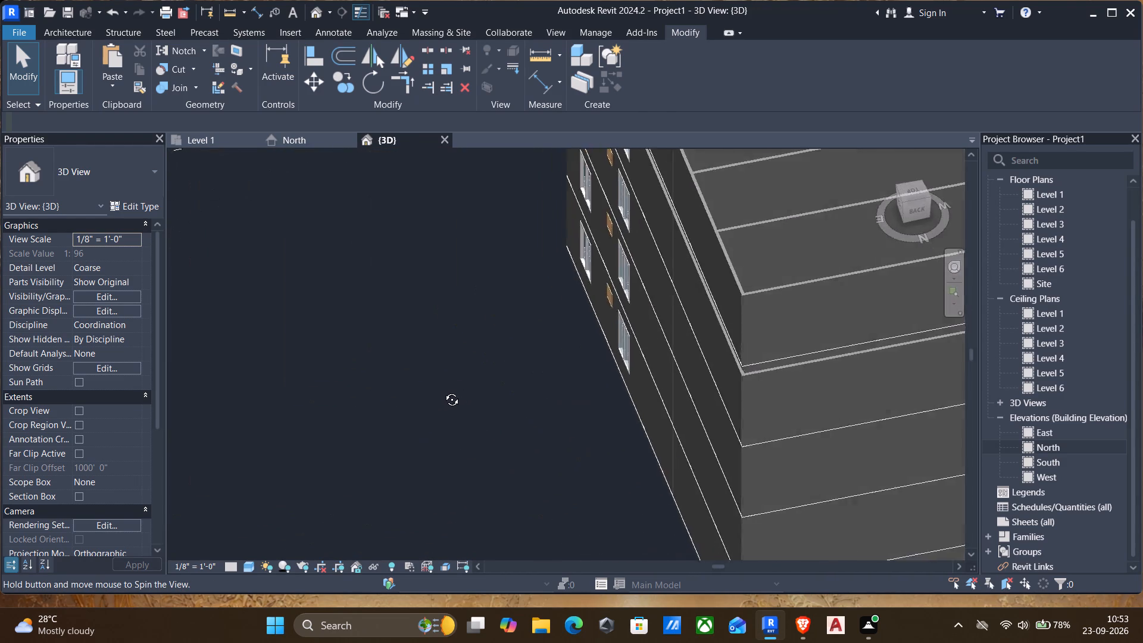
{"action": "middle_click_drag", "start_coordinate": [443, 391], "coordinate": [812, 256], "text": "shift"}
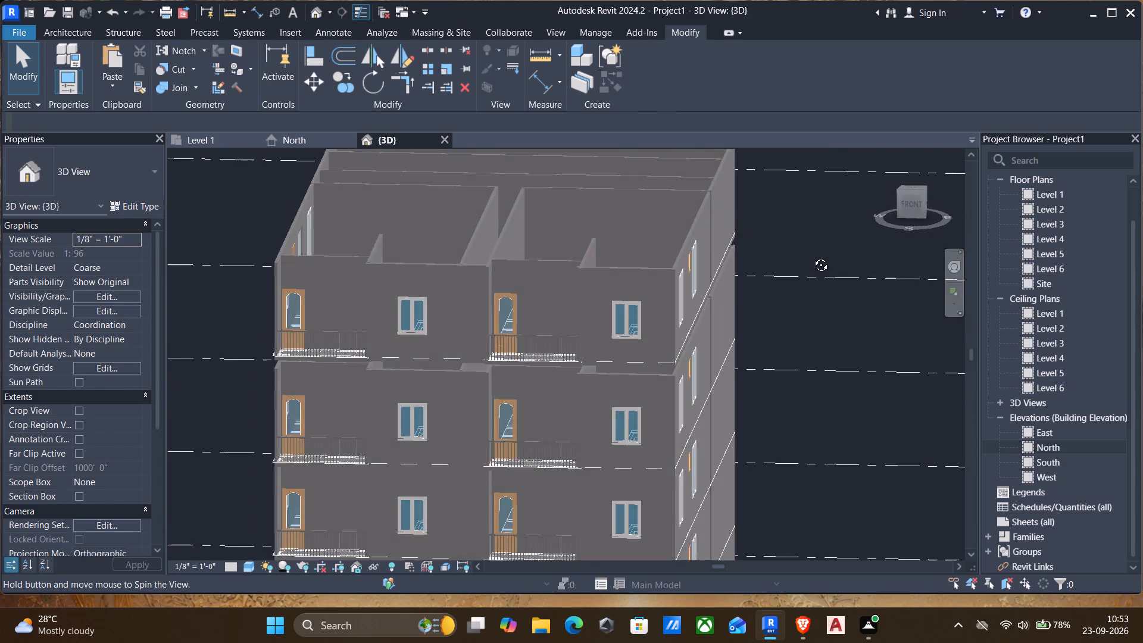
{"action": "middle_click_drag", "start_coordinate": [812, 256], "coordinate": [725, 292], "text": "shift"}
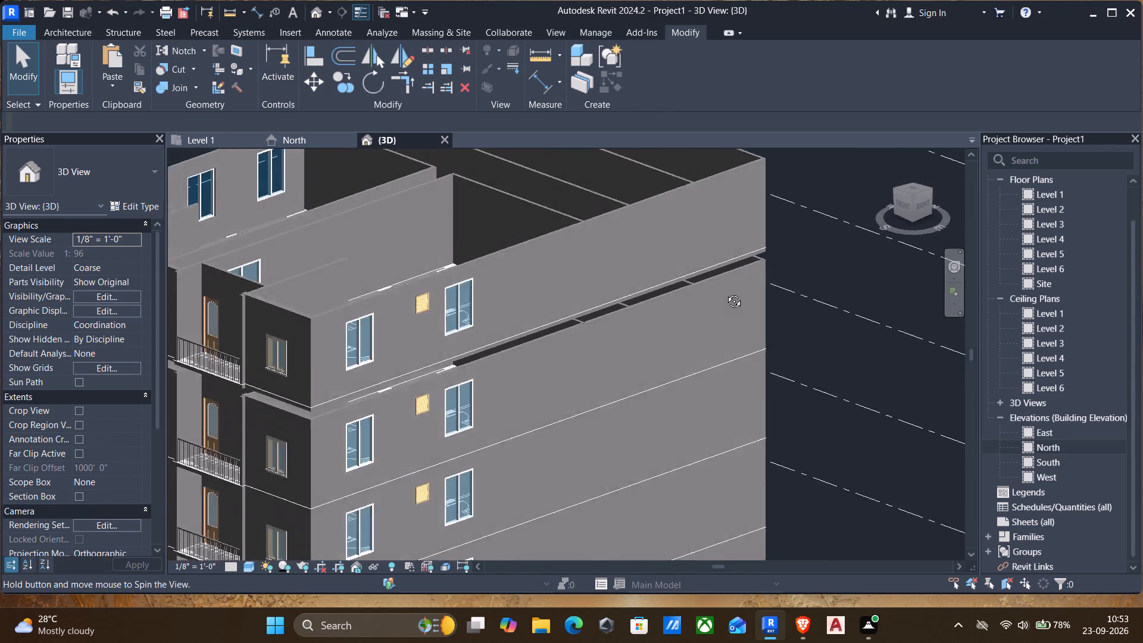
{"action": "middle_click_drag", "start_coordinate": [725, 292], "coordinate": [688, 263], "text": "shift"}
{"action": "scroll", "coordinate": [661, 271], "scroll_direction": "down", "scroll_amount": 2}
{"action": "scroll", "coordinate": [672, 324], "scroll_direction": "up", "scroll_amount": 1}
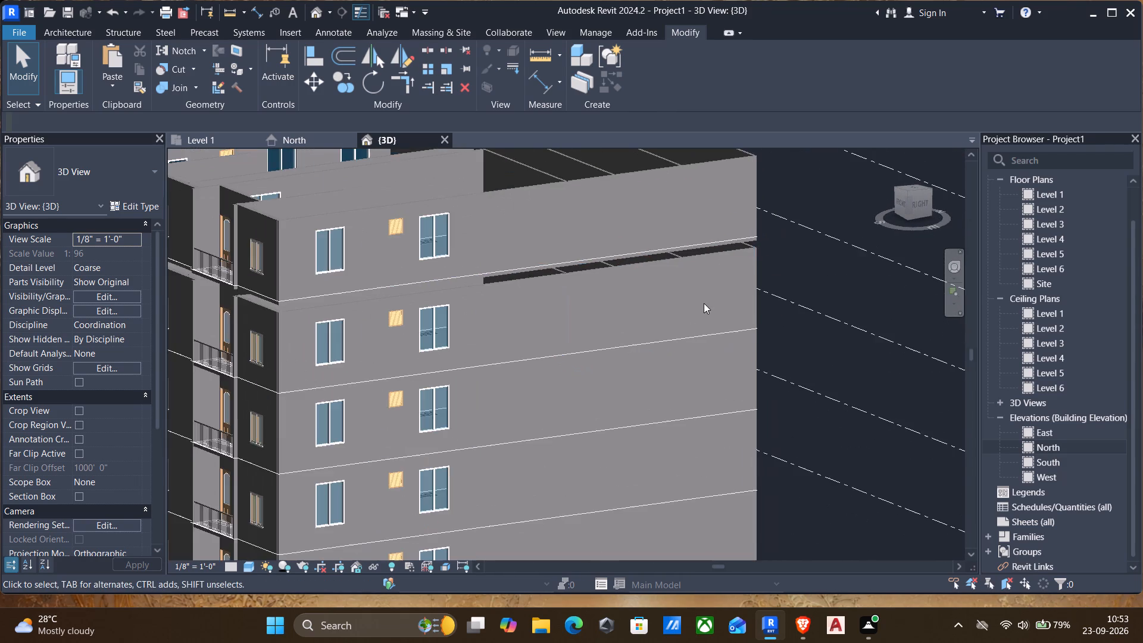
{"action": "scroll", "coordinate": [643, 366], "scroll_direction": "down", "scroll_amount": 3}
{"action": "middle_click_drag", "start_coordinate": [644, 379], "coordinate": [676, 345]}
{"action": "middle_click_drag", "start_coordinate": [536, 389], "coordinate": [674, 301], "text": "shift"}
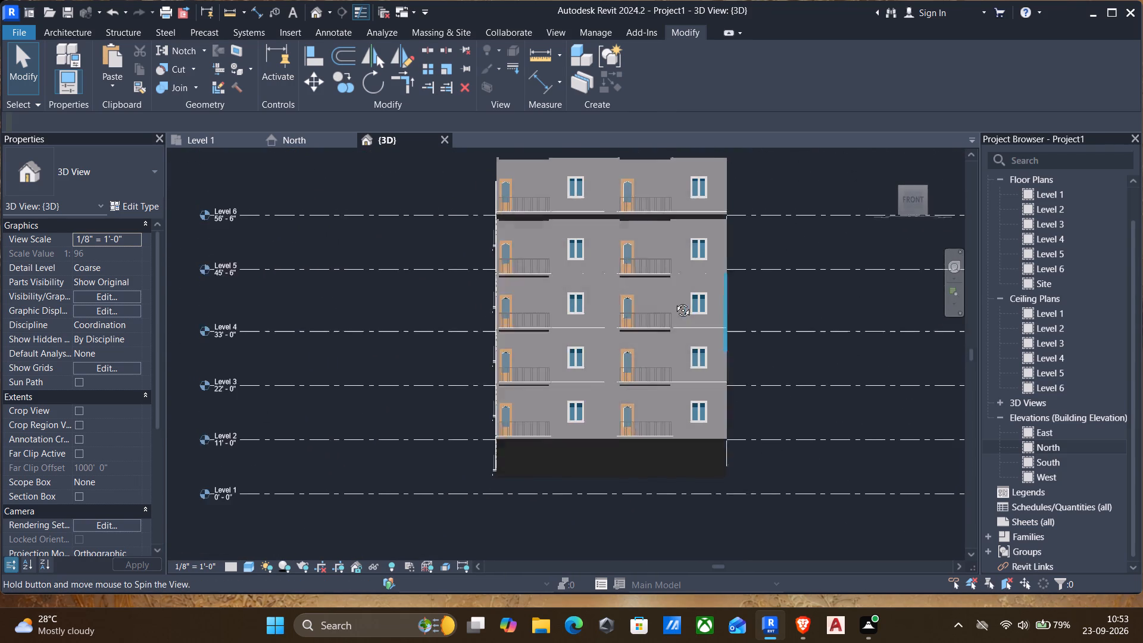
{"action": "middle_click_drag", "start_coordinate": [674, 301], "coordinate": [405, 445], "text": "shift"}
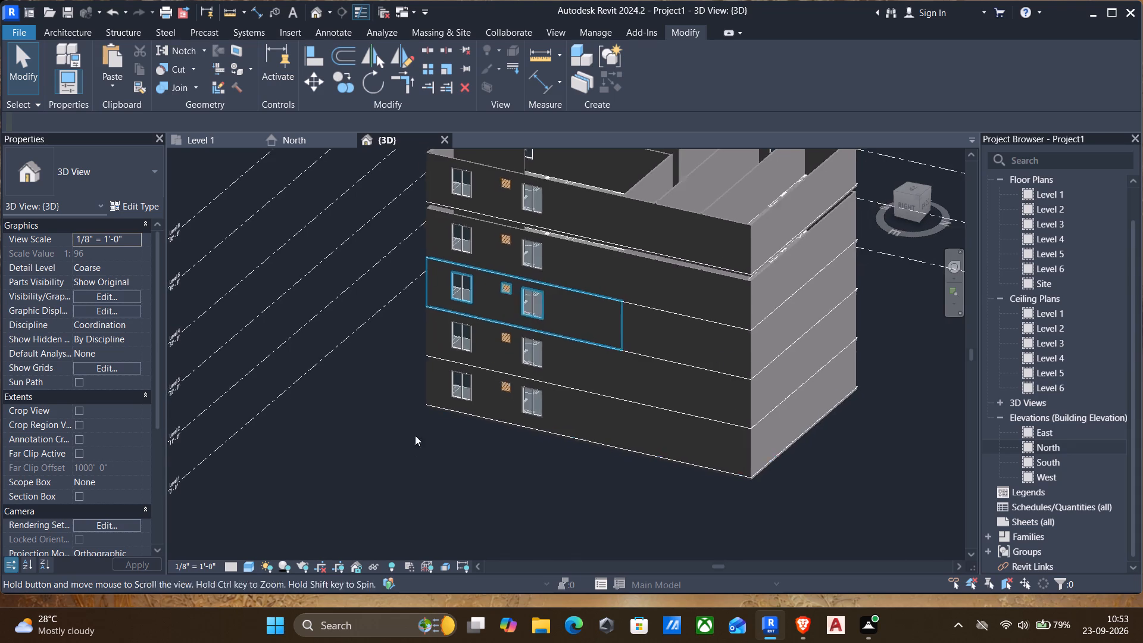
{"action": "scroll", "coordinate": [523, 413], "scroll_direction": "down", "scroll_amount": 1}
{"action": "middle_click_drag", "start_coordinate": [555, 380], "coordinate": [512, 492]}
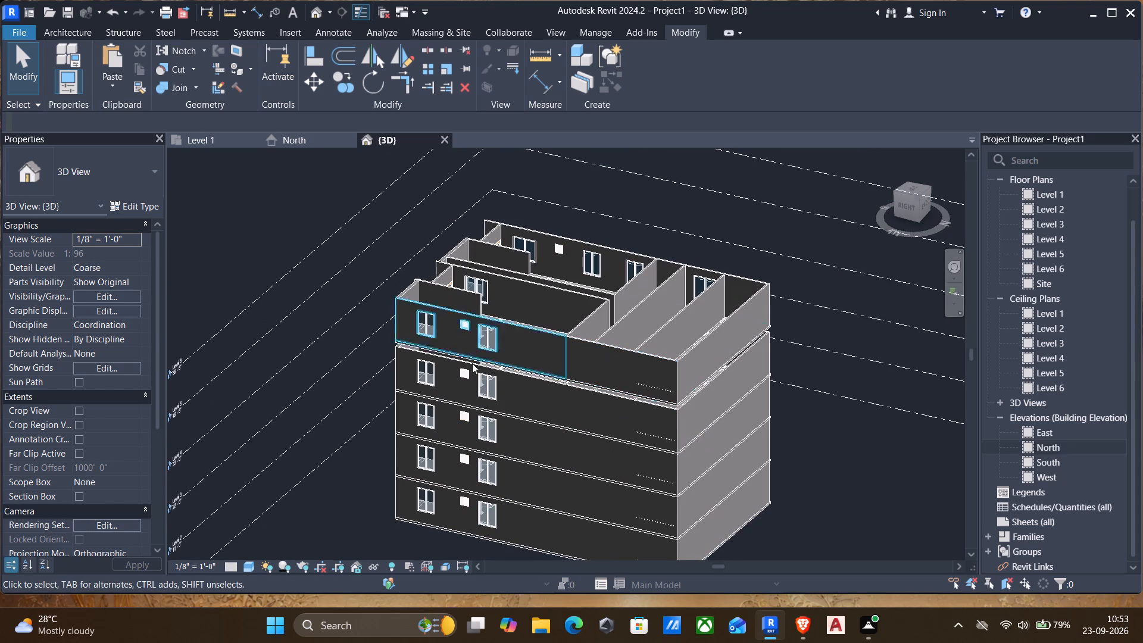
{"action": "middle_click_drag", "start_coordinate": [424, 398], "coordinate": [677, 351], "text": "shift"}
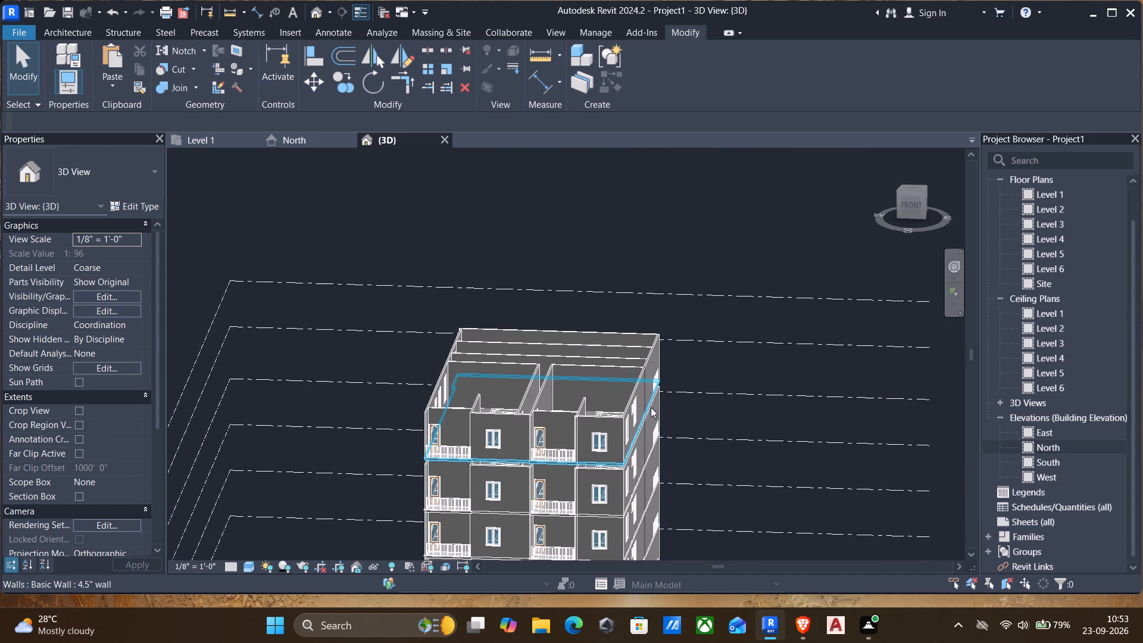
{"action": "middle_click_drag", "start_coordinate": [657, 422], "coordinate": [704, 305]}
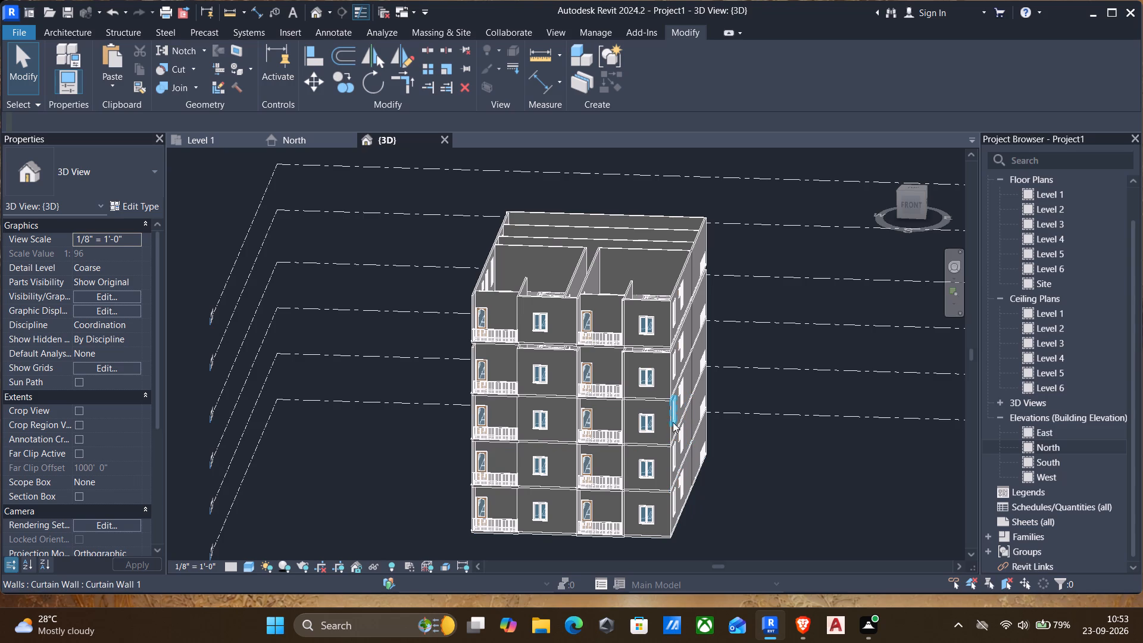
{"action": "double_click", "coordinate": [1048, 252]}
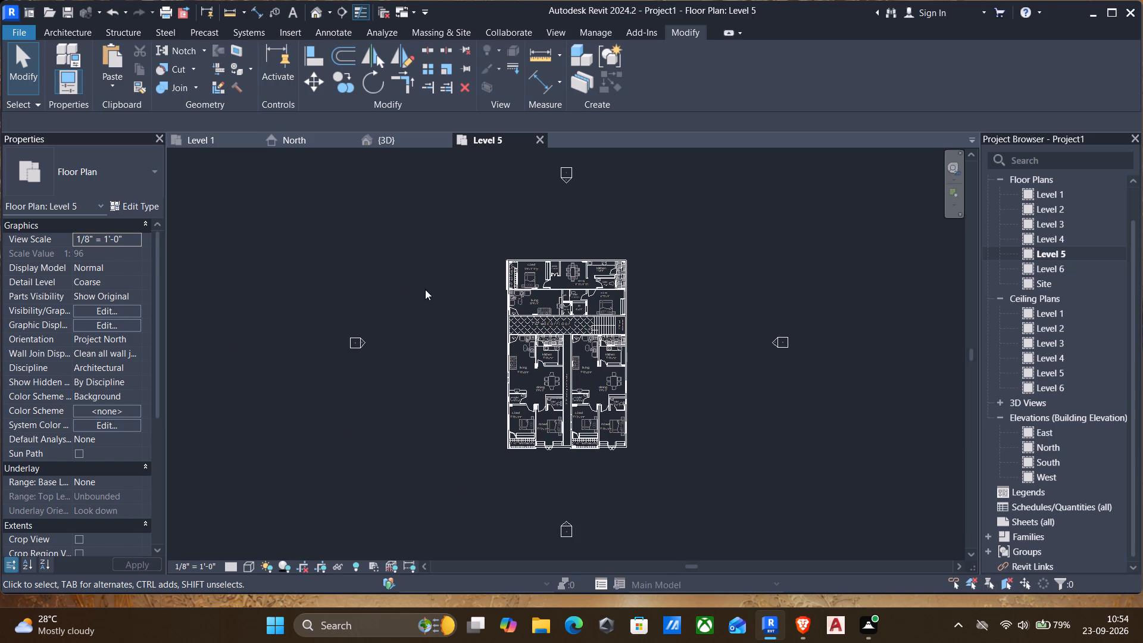
{"action": "scroll", "coordinate": [519, 317], "scroll_direction": "up", "scroll_amount": 2}
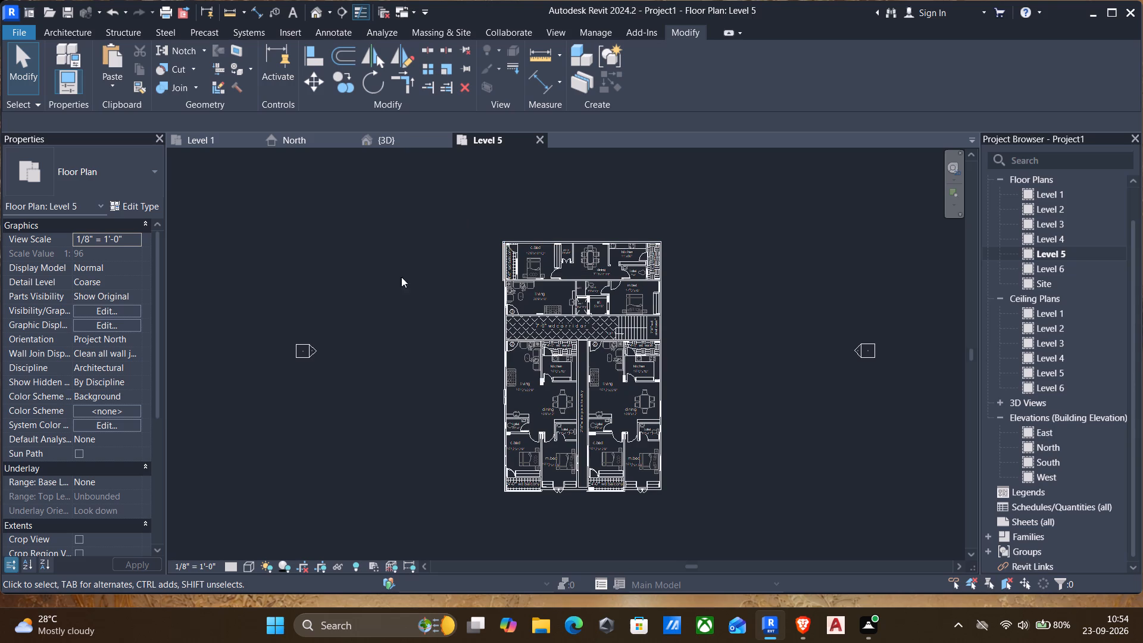
In the 3D side view, select the topmost (Level 5) storey elements with an enclosing window and delete them.
{"action": "left_click", "coordinate": [374, 144]}
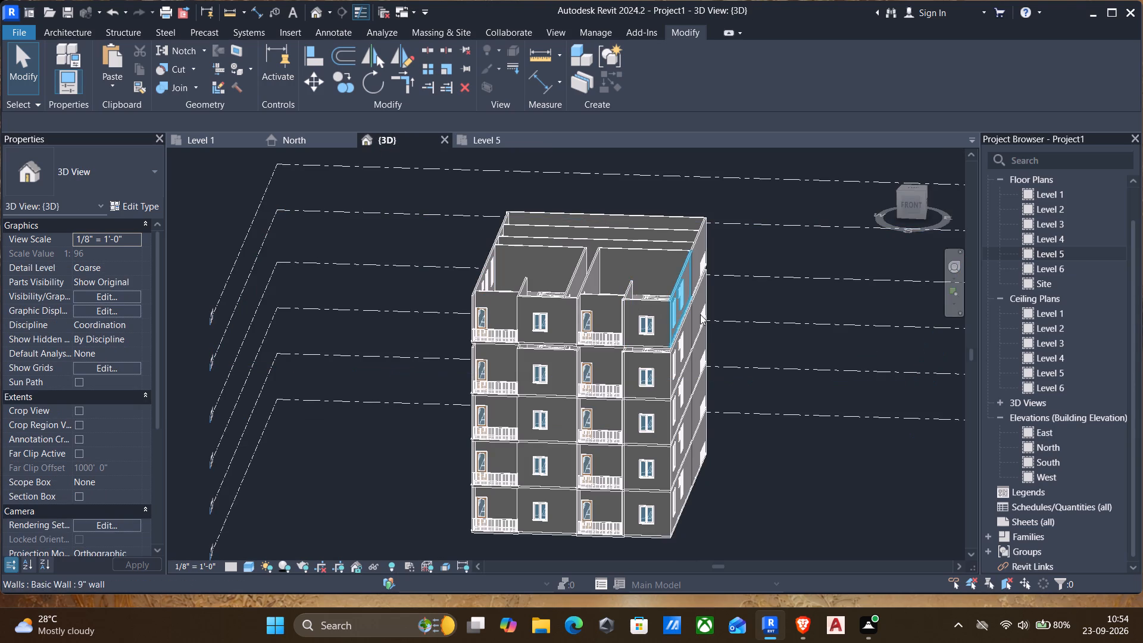
{"action": "scroll", "coordinate": [649, 304], "scroll_direction": "down", "scroll_amount": 1}
{"action": "middle_click_drag", "start_coordinate": [666, 303], "coordinate": [644, 385]}
{"action": "middle_click_drag", "start_coordinate": [641, 369], "coordinate": [461, 336], "text": "shift"}
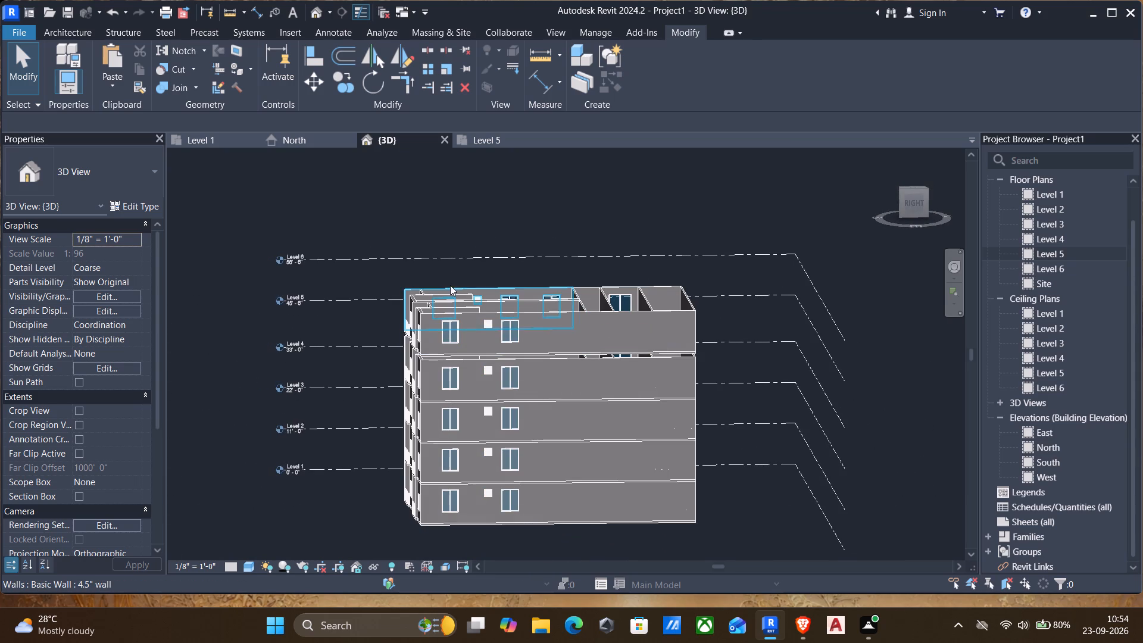
{"action": "left_click_drag", "start_coordinate": [347, 268], "coordinate": [764, 344]}
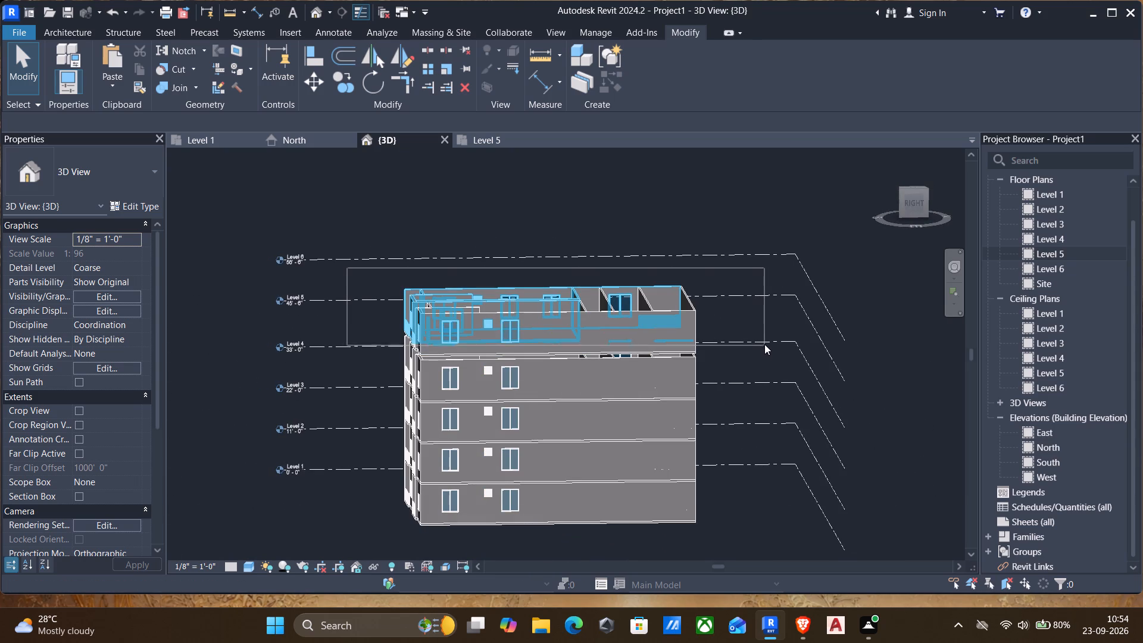
{"action": "left_click_drag", "start_coordinate": [764, 344], "coordinate": [760, 335]}
{"action": "key", "text": "Delete"}
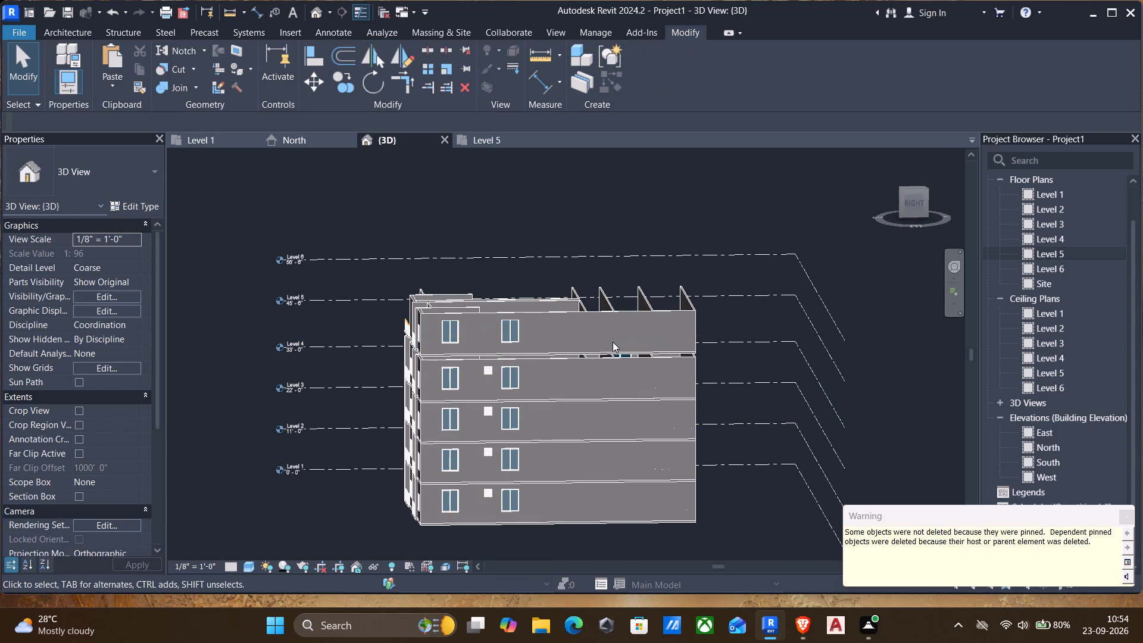
Delete the remaining Level 5 outer walls on the east side, rear and front, plus the lengthwise wall just inside them.
{"action": "left_click", "coordinate": [598, 317]}
{"action": "key", "text": "Delete"}
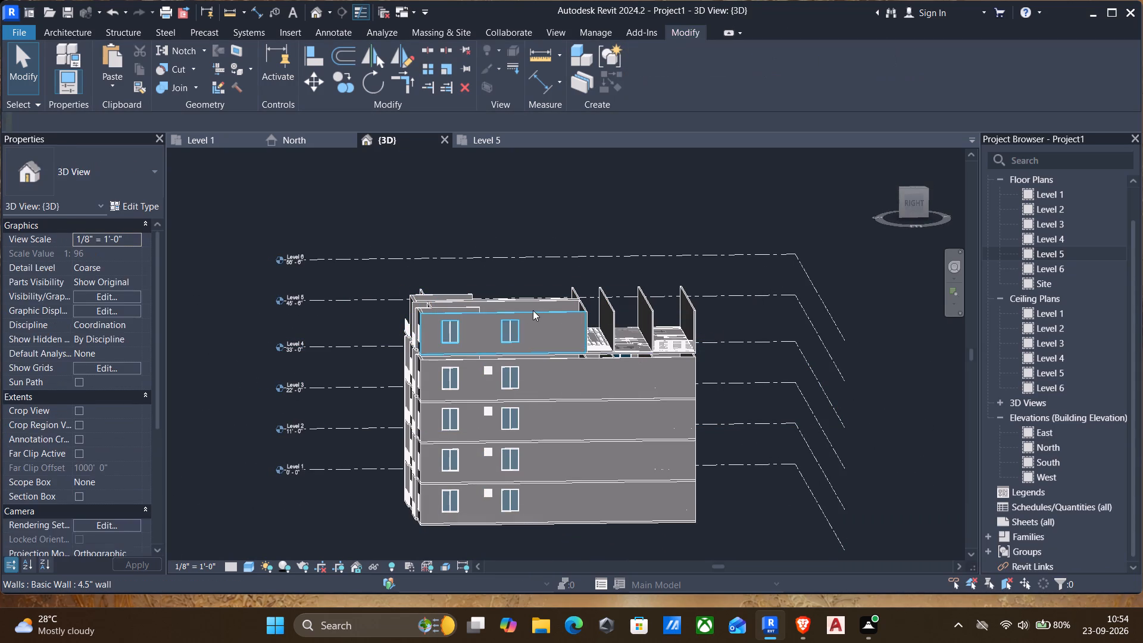
{"action": "left_click", "coordinate": [533, 310]}
{"action": "key", "text": "Delete"}
{"action": "left_click", "coordinate": [528, 305]}
{"action": "key", "text": "Delete"}
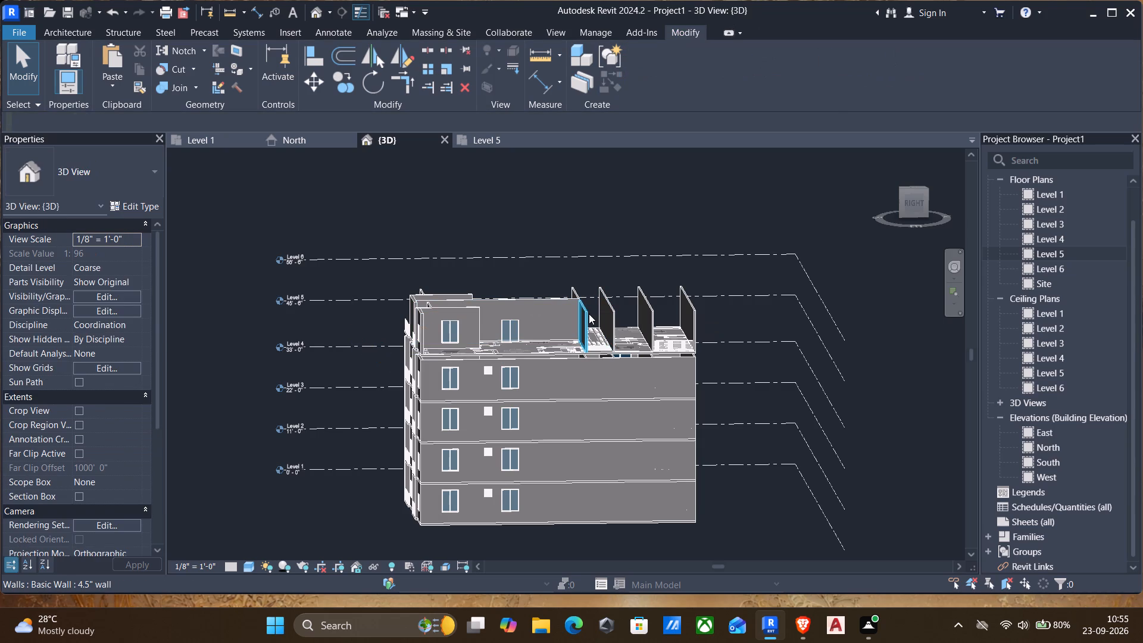
Delete the four remaining crosswise walls in the rear half of Level 5.
{"action": "left_click", "coordinate": [589, 314]}
{"action": "key", "text": "Delete"}
{"action": "left_click", "coordinate": [617, 311]}
{"action": "key", "text": "Delete"}
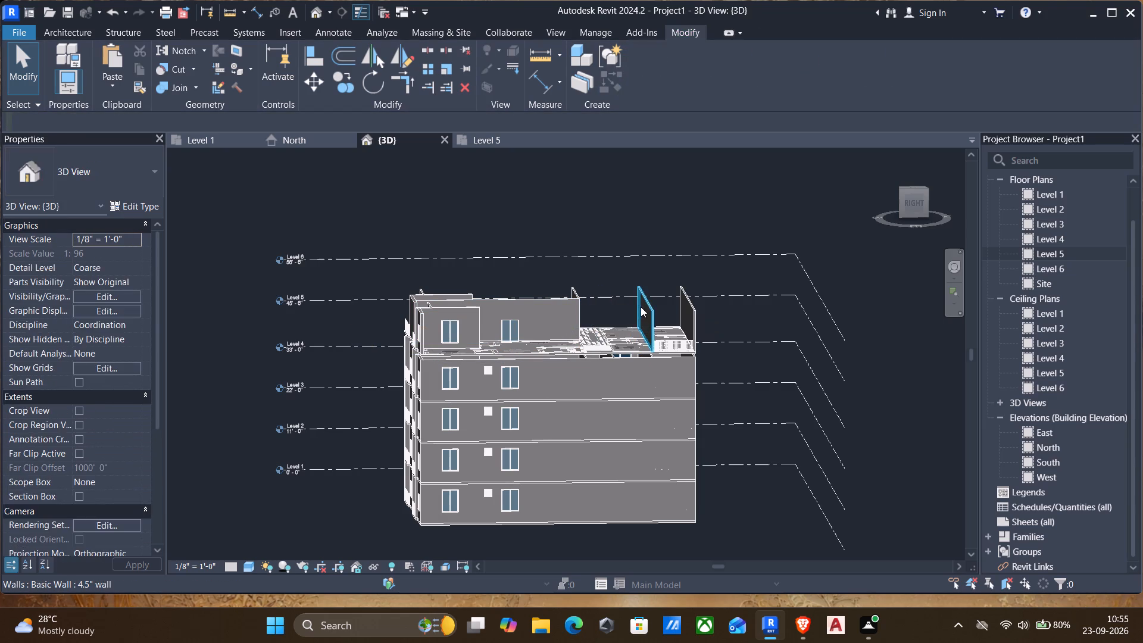
{"action": "left_click", "coordinate": [641, 307]}
{"action": "key", "text": "Delete"}
{"action": "left_click", "coordinate": [705, 313]}
{"action": "key", "text": "Delete"}
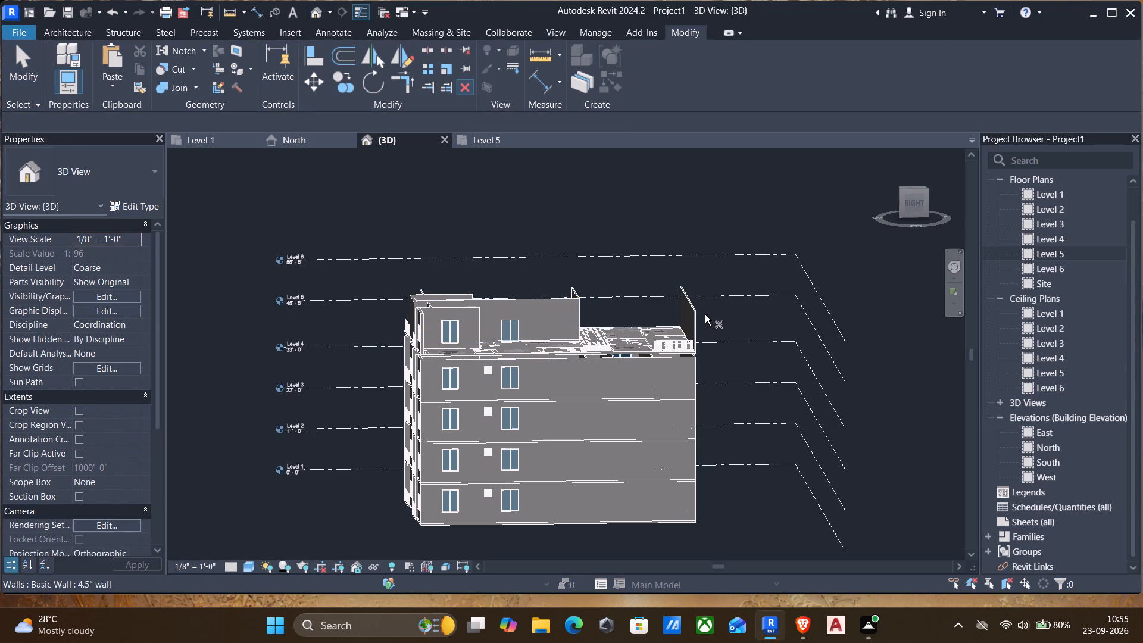
{"action": "left_click", "coordinate": [693, 320]}
{"action": "key", "text": "Delete"}
Delete the remaining lengthwise Level 5 walls, their two leftover windows and the last crosswise wall near the building's middle.
{"action": "left_click", "coordinate": [529, 298]}
{"action": "key", "text": "Delete"}
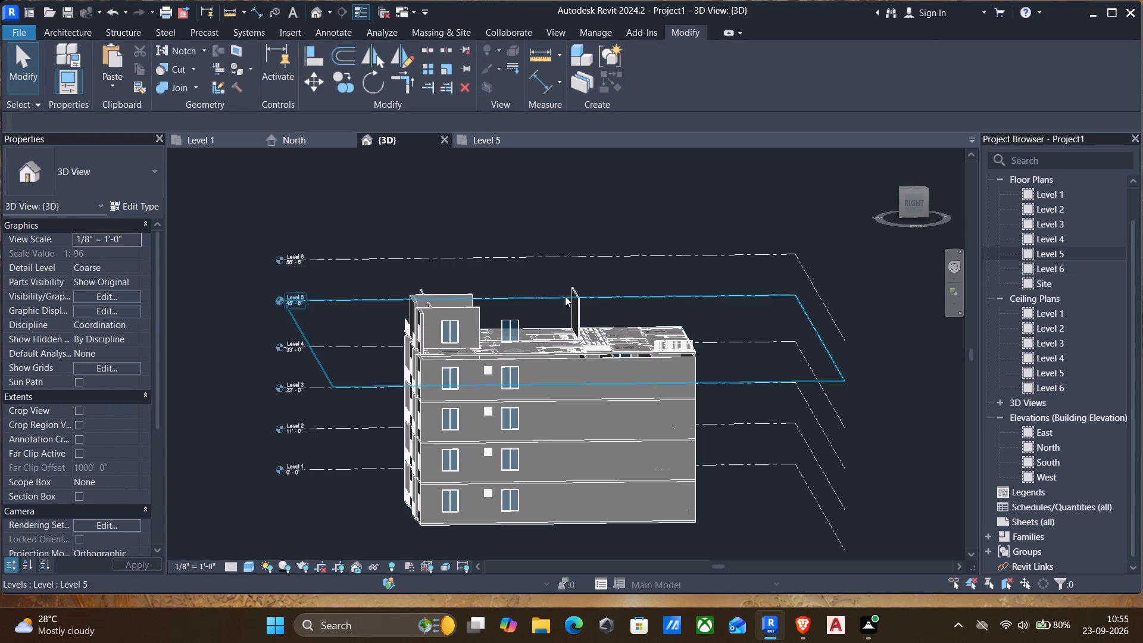
{"action": "left_click", "coordinate": [569, 296]}
{"action": "key", "text": "Delete"}
{"action": "left_click", "coordinate": [501, 322]}
{"action": "key", "text": "Delete"}
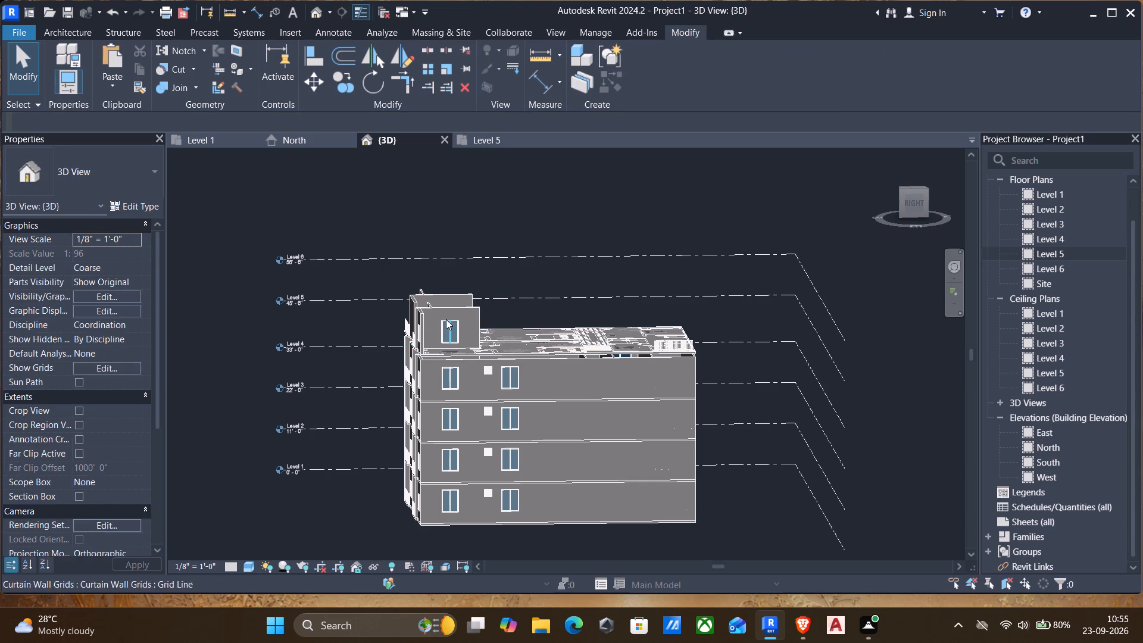
{"action": "left_click", "coordinate": [445, 319]}
{"action": "key", "text": "Delete"}
{"action": "left_click", "coordinate": [444, 310]}
{"action": "key", "text": "Delete"}
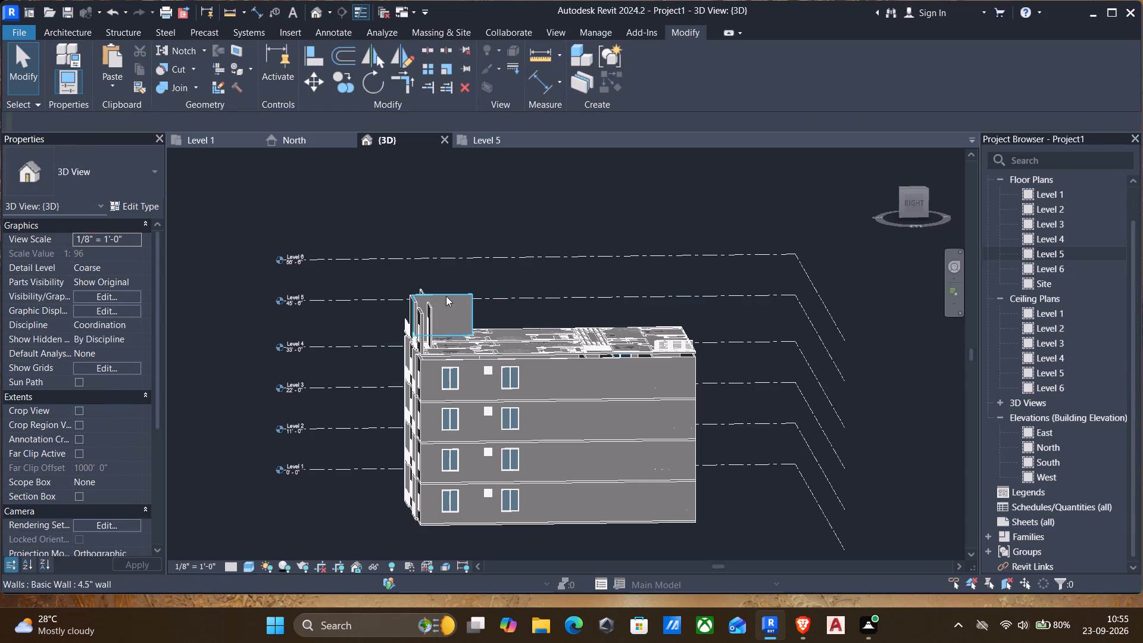
{"action": "left_click", "coordinate": [446, 296]}
{"action": "key", "text": "Delete"}
Delete the remaining short walls and leftover pieces along the front of Level 5, leaving the floor slab in place.
{"action": "left_click", "coordinate": [430, 299]}
{"action": "key", "text": "Delete"}
{"action": "left_click", "coordinate": [426, 296]}
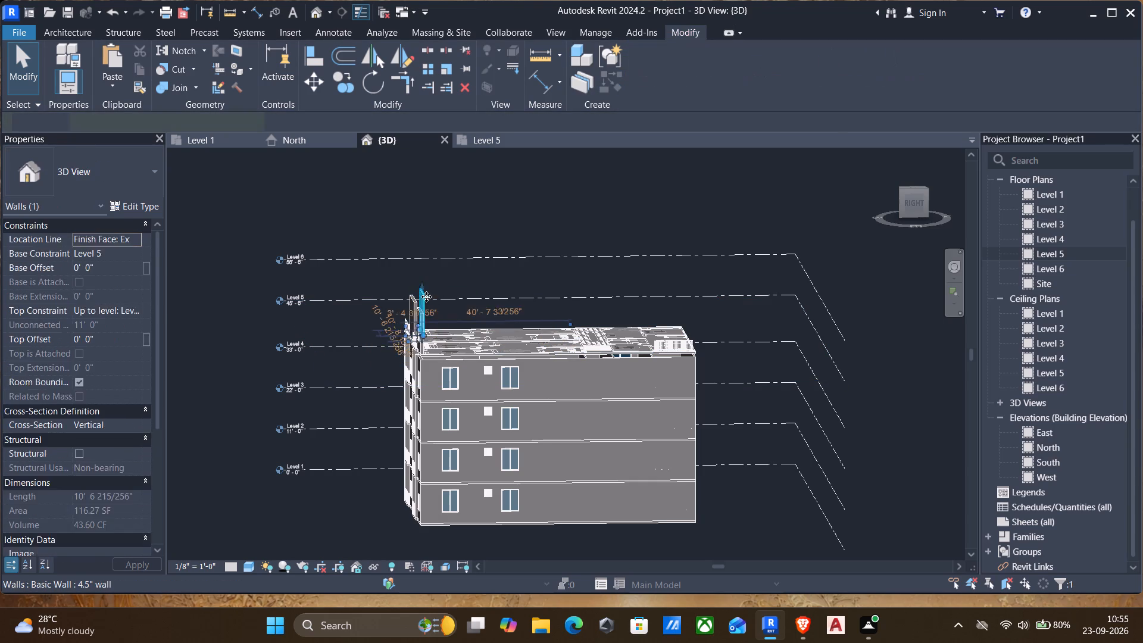
{"action": "key", "text": "Delete"}
{"action": "scroll", "coordinate": [420, 321], "scroll_direction": "up", "scroll_amount": 1}
{"action": "left_click", "coordinate": [420, 321]}
{"action": "key", "text": "Delete"}
{"action": "left_click", "coordinate": [419, 310]}
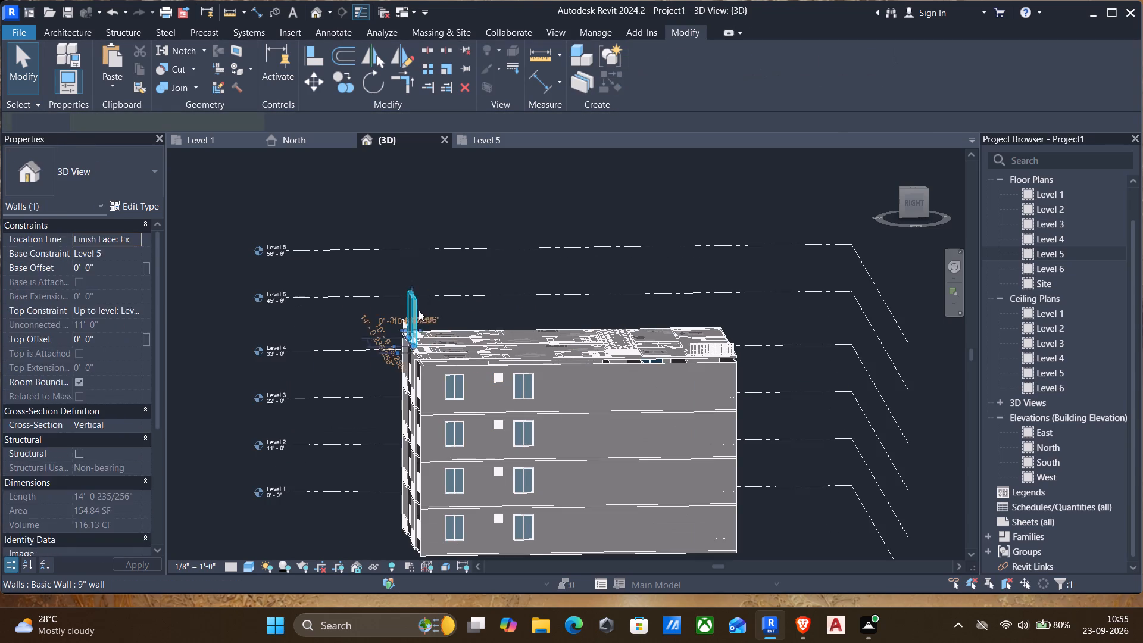
{"action": "key", "text": "Delete"}
{"action": "scroll", "coordinate": [424, 328], "scroll_direction": "up", "scroll_amount": 6}
{"action": "left_click", "coordinate": [396, 329]}
{"action": "key", "text": "Delete"}
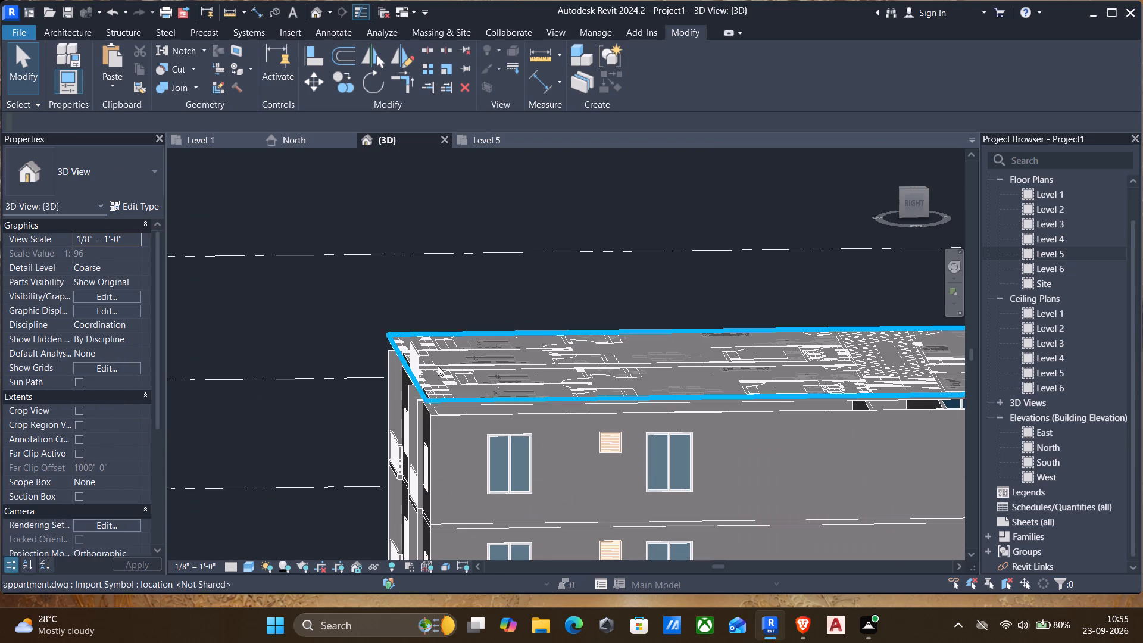
{"action": "left_click", "coordinate": [419, 362]}
{"action": "key", "text": "Delete"}
Delete the leftover railing at the rear end of the Level 5 slab.
{"action": "scroll", "coordinate": [489, 366], "scroll_direction": "down", "scroll_amount": 2}
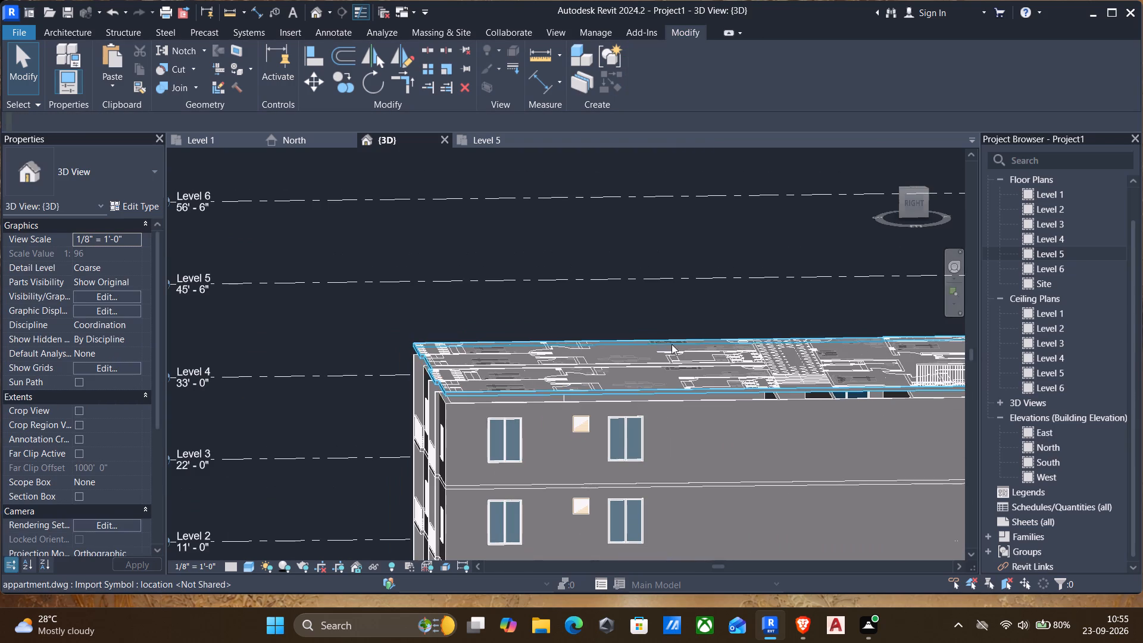
{"action": "scroll", "coordinate": [563, 332], "scroll_direction": "down", "scroll_amount": 3}
{"action": "scroll", "coordinate": [832, 364], "scroll_direction": "up", "scroll_amount": 3}
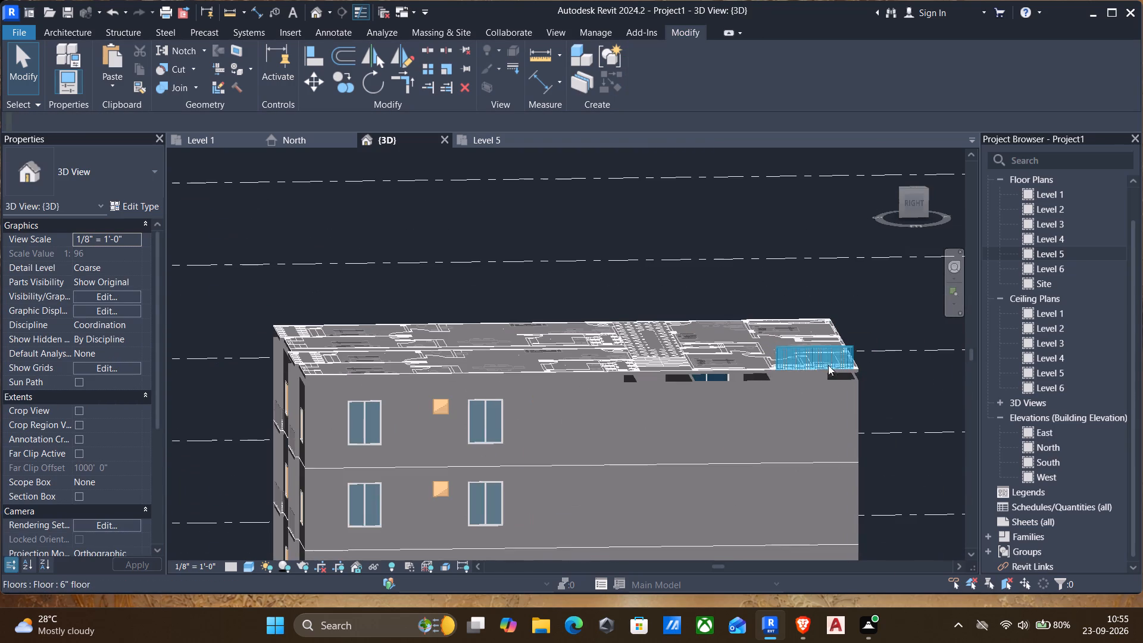
{"action": "left_click", "coordinate": [817, 349]}
{"action": "key", "text": "Delete"}
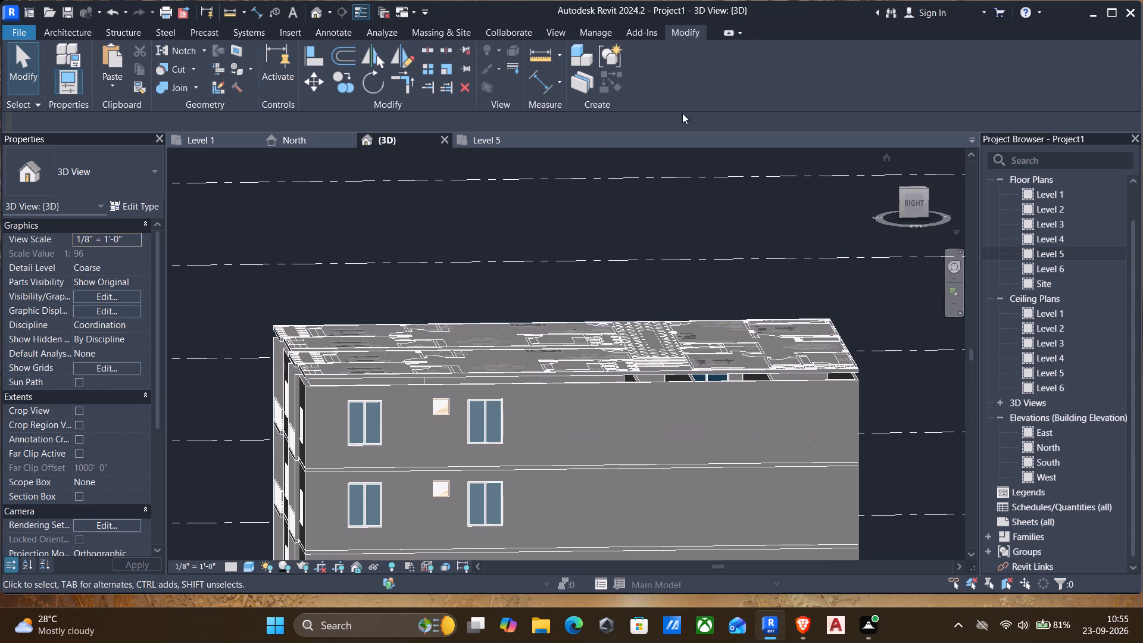
Delete the 6" floor slab on Level 5 that covers the top of the building.
{"action": "scroll", "coordinate": [599, 143], "scroll_direction": "down", "scroll_amount": 3}
{"action": "middle_click_drag", "start_coordinate": [584, 274], "coordinate": [602, 276]}
{"action": "middle_click_drag", "start_coordinate": [586, 283], "coordinate": [693, 239], "text": "shift"}
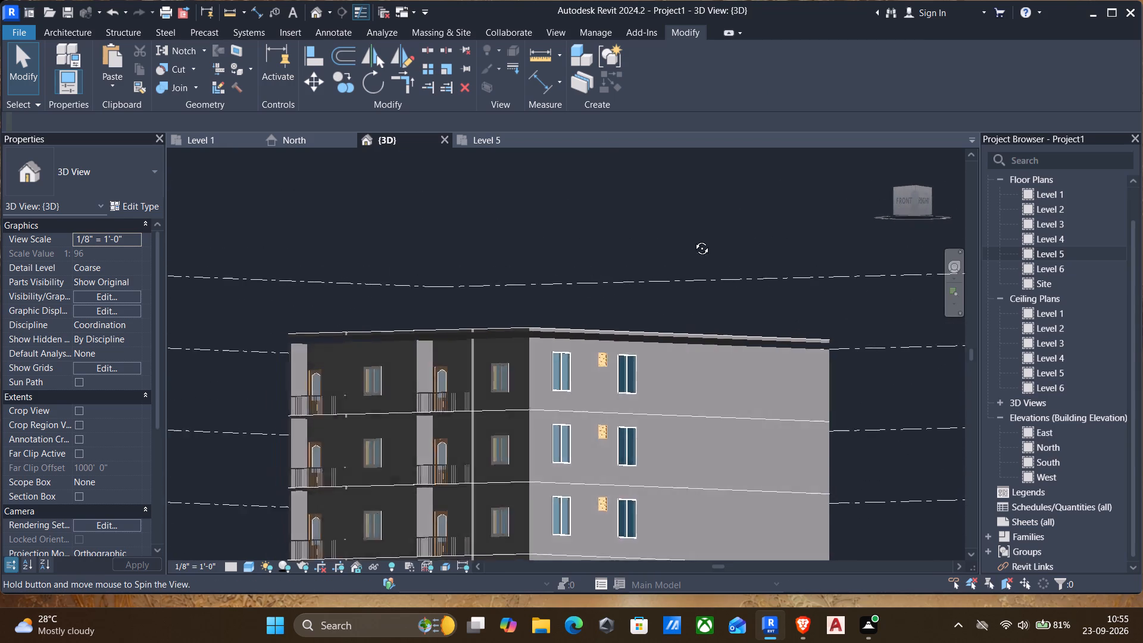
{"action": "middle_click_drag", "start_coordinate": [693, 239], "coordinate": [720, 259], "text": "shift"}
{"action": "scroll", "coordinate": [624, 358], "scroll_direction": "up", "scroll_amount": 4}
{"action": "left_click", "coordinate": [608, 357]}
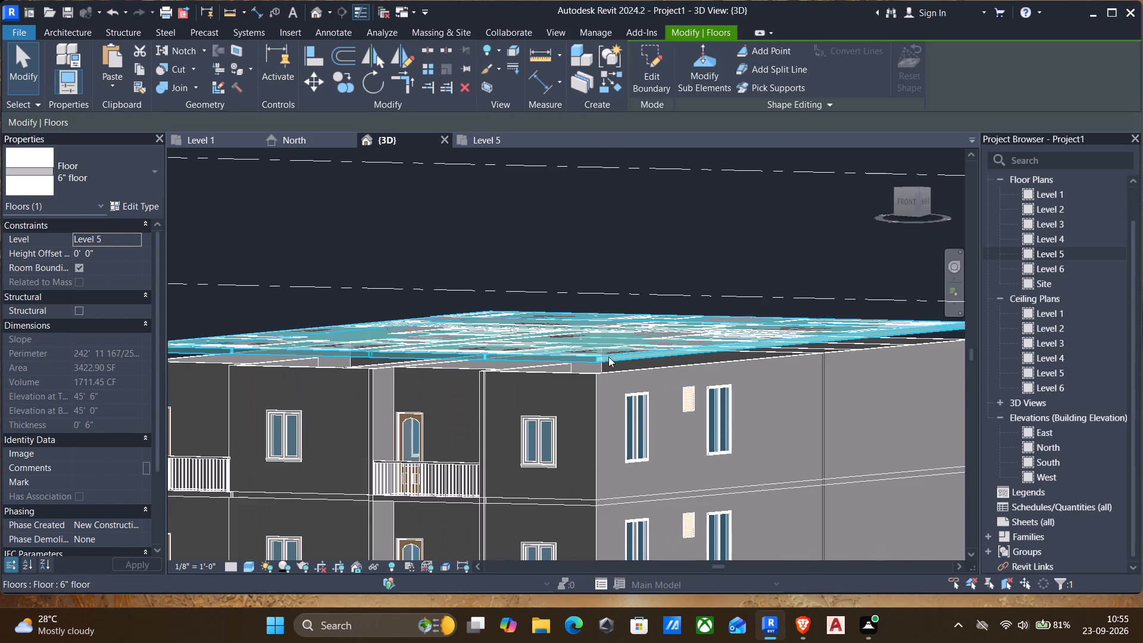
{"action": "key", "text": "Delete"}
{"action": "scroll", "coordinate": [608, 357], "scroll_direction": "down", "scroll_amount": 2}
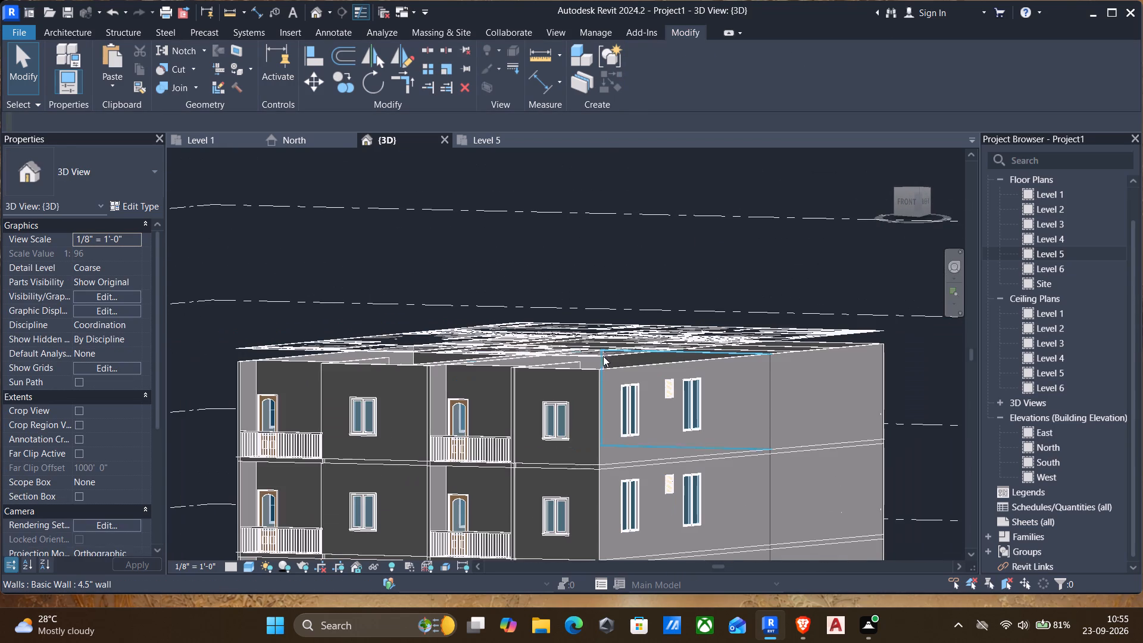
Examine the Level 5 line against the top storey from the building's side, and open the North elevation.
{"action": "scroll", "coordinate": [579, 351], "scroll_direction": "down", "scroll_amount": 3}
{"action": "middle_click_drag", "start_coordinate": [644, 346], "coordinate": [633, 356], "text": "shift"}
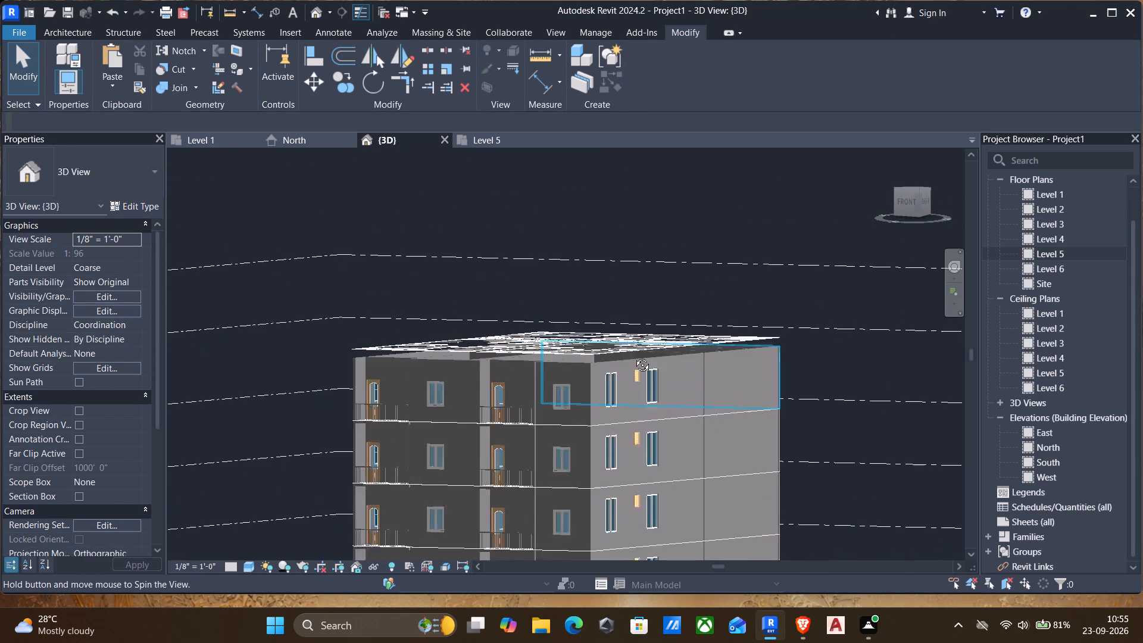
{"action": "middle_click_drag", "start_coordinate": [633, 356], "coordinate": [498, 358], "text": "shift"}
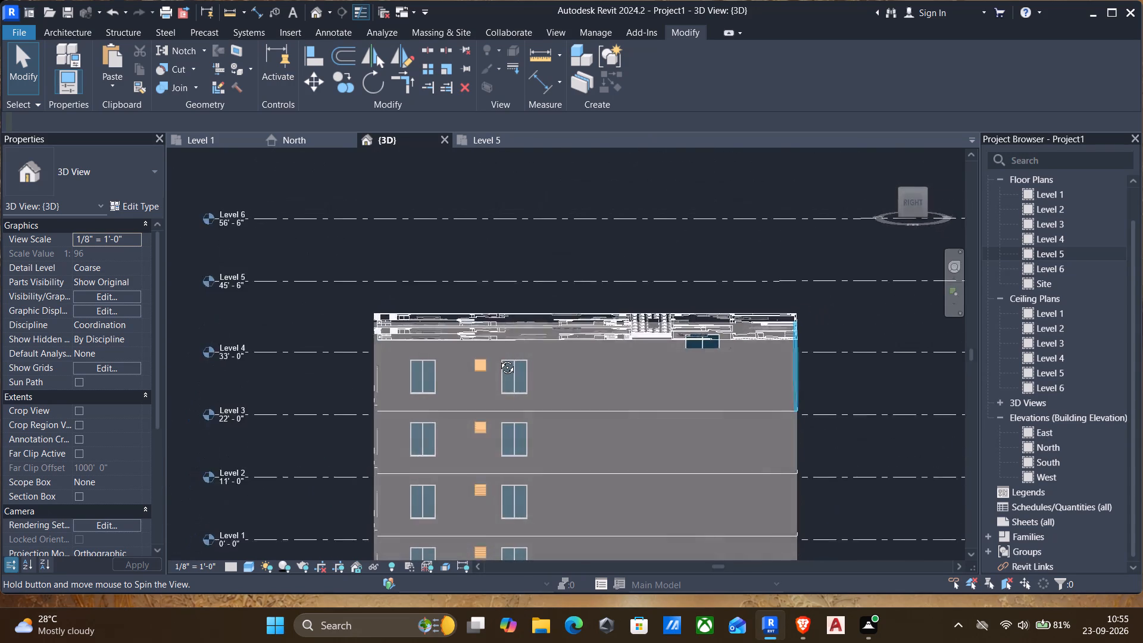
{"action": "middle_click_drag", "start_coordinate": [498, 358], "coordinate": [498, 337], "text": "shift"}
{"action": "scroll", "coordinate": [498, 336], "scroll_direction": "up", "scroll_amount": 3}
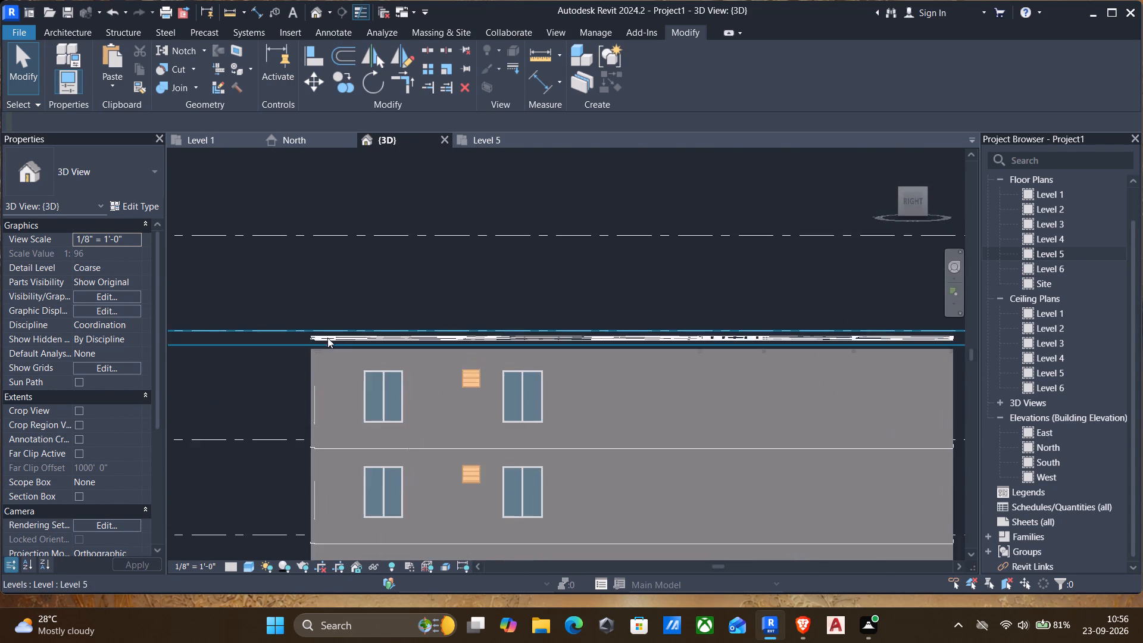
{"action": "scroll", "coordinate": [294, 341], "scroll_direction": "down", "scroll_amount": 5}
{"action": "left_click", "coordinate": [286, 338]}
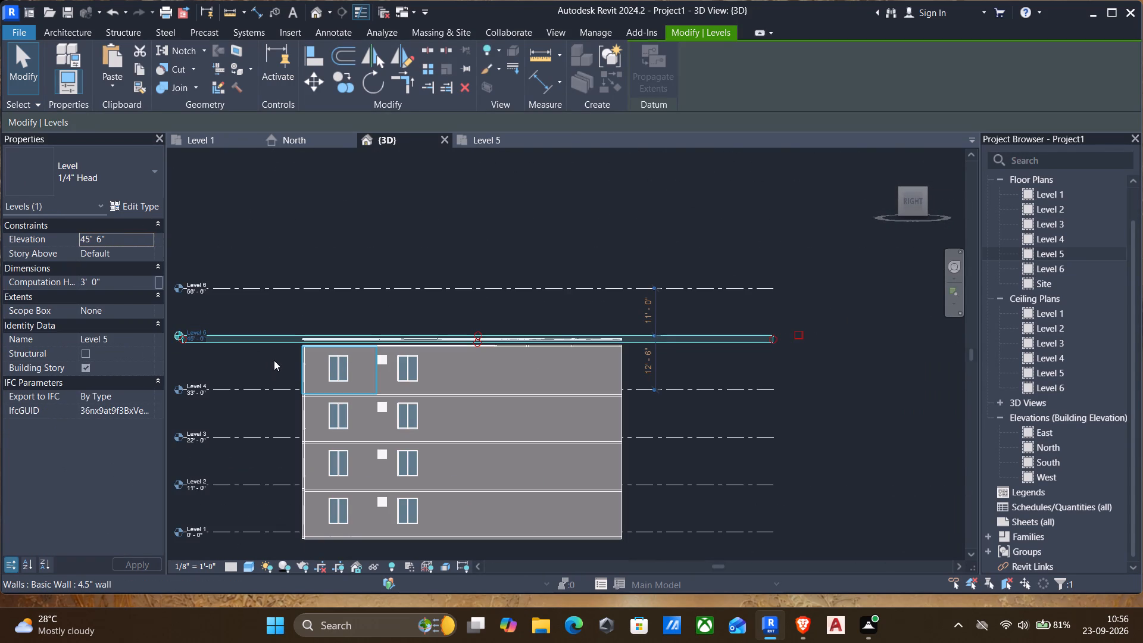
{"action": "middle_click_drag", "start_coordinate": [460, 352], "coordinate": [460, 352]}
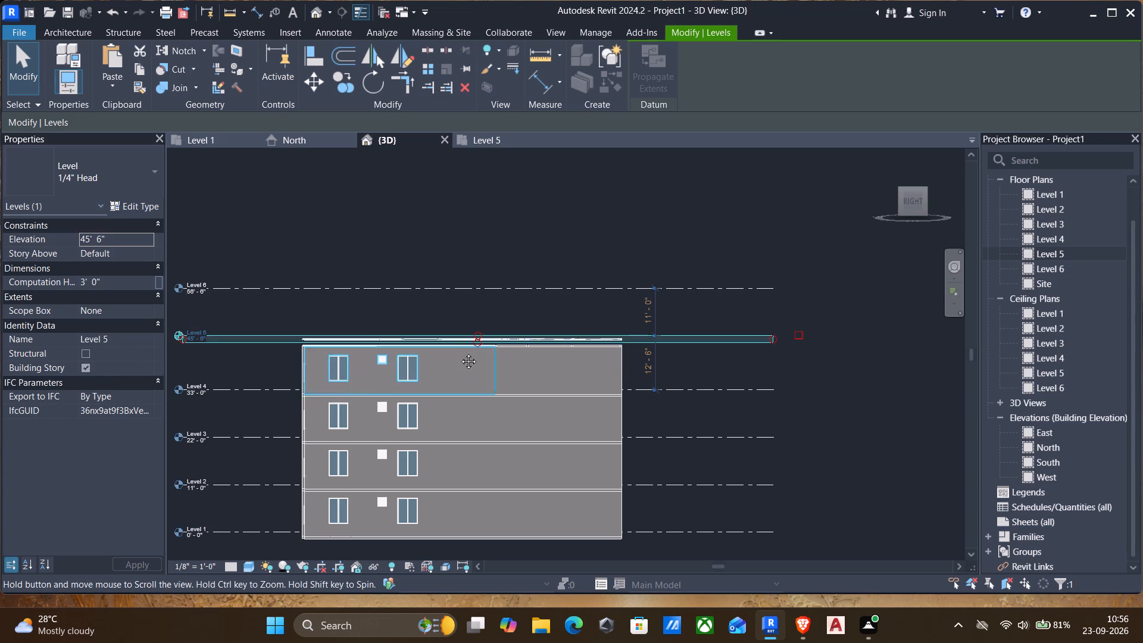
{"action": "middle_click_drag", "start_coordinate": [460, 352], "coordinate": [504, 322]}
{"action": "scroll", "coordinate": [684, 355], "scroll_direction": "up", "scroll_amount": 4}
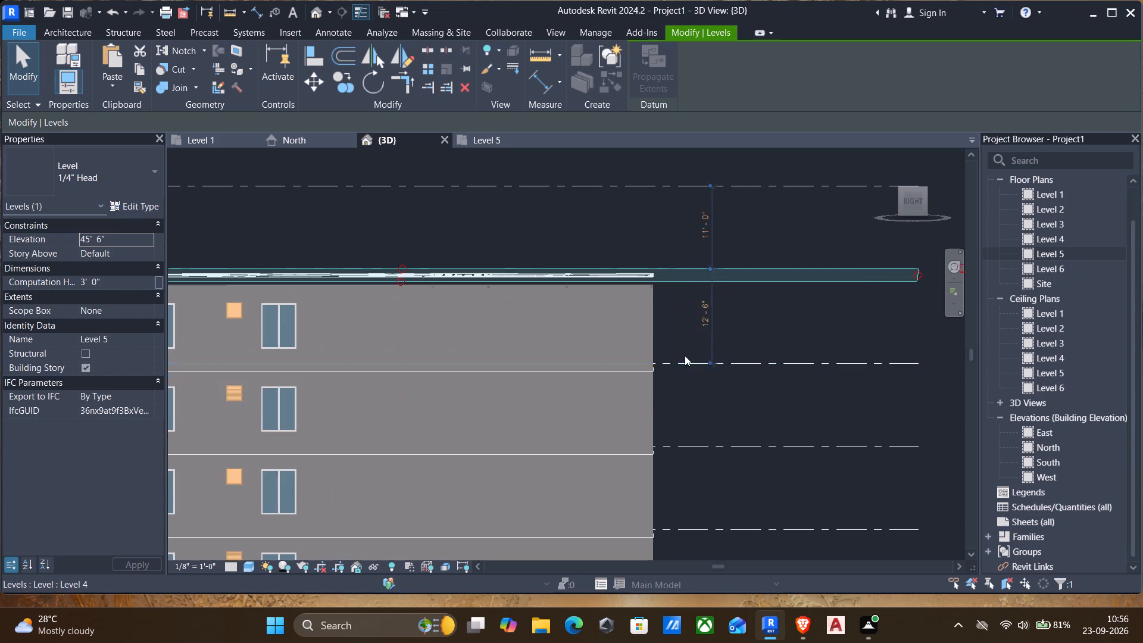
{"action": "scroll", "coordinate": [605, 373], "scroll_direction": "down", "scroll_amount": 1}
{"action": "scroll", "coordinate": [641, 314], "scroll_direction": "down", "scroll_amount": 2}
{"action": "middle_click_drag", "start_coordinate": [588, 386], "coordinate": [613, 343]}
{"action": "scroll", "coordinate": [670, 482], "scroll_direction": "up", "scroll_amount": 3}
{"action": "scroll", "coordinate": [659, 477], "scroll_direction": "down", "scroll_amount": 2}
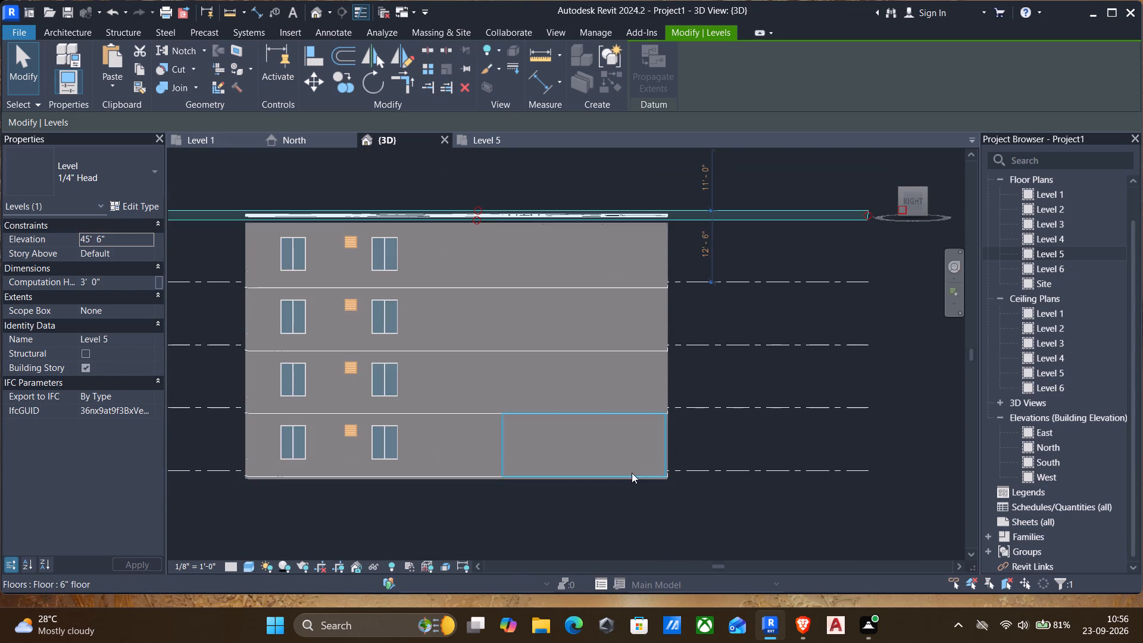
{"action": "double_click", "coordinate": [1050, 450]}
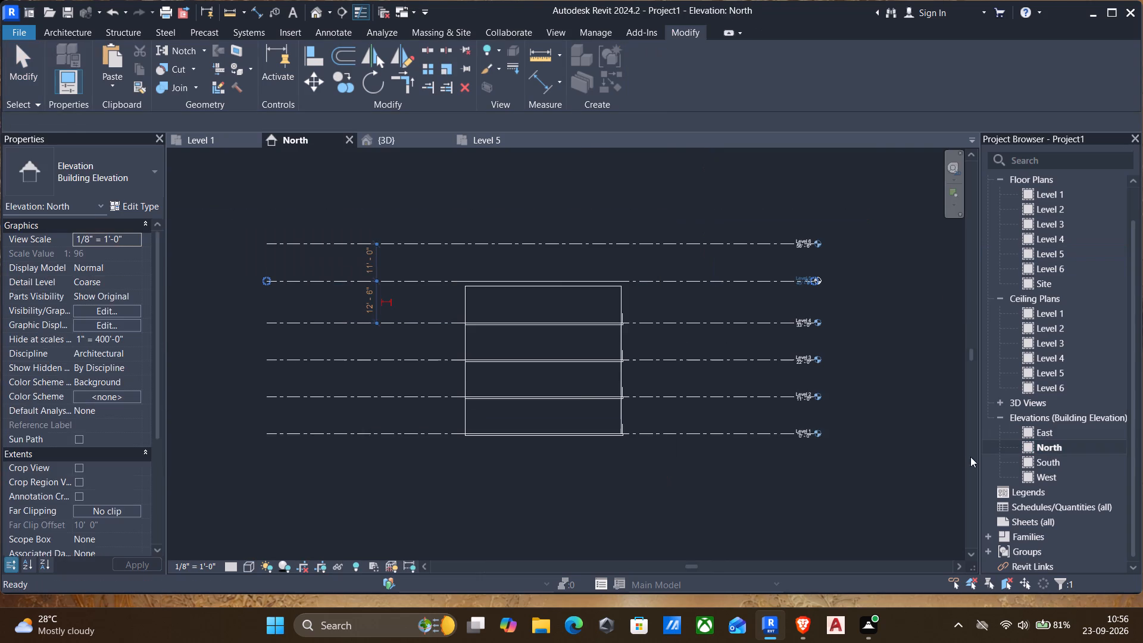
{"action": "scroll", "coordinate": [585, 388], "scroll_direction": "up", "scroll_amount": 3}
{"action": "scroll", "coordinate": [599, 452], "scroll_direction": "up", "scroll_amount": 4}
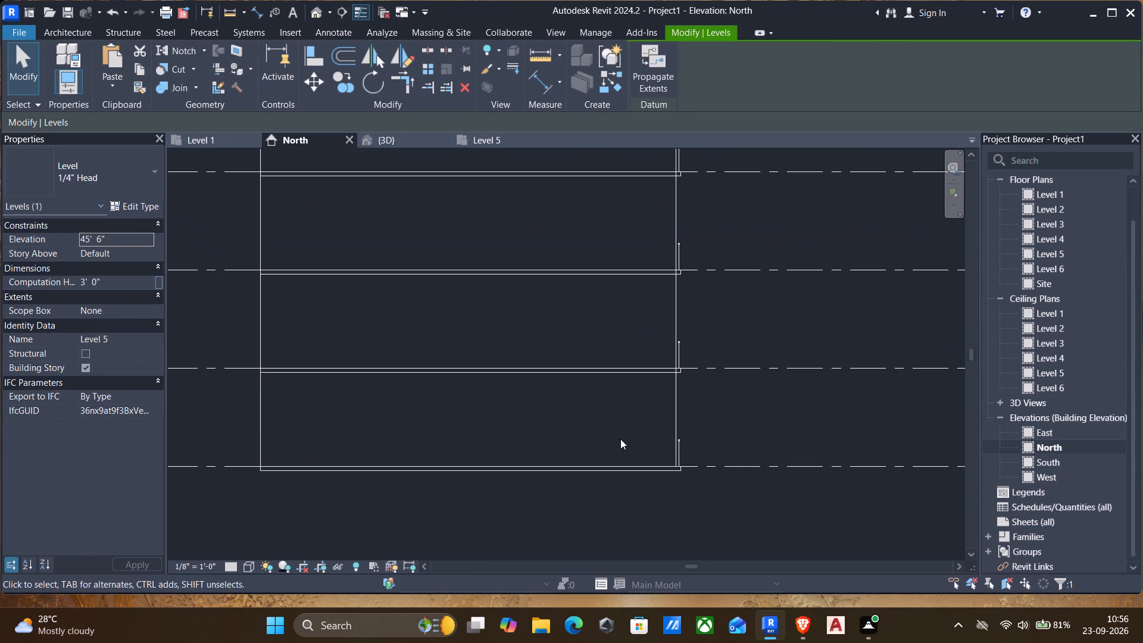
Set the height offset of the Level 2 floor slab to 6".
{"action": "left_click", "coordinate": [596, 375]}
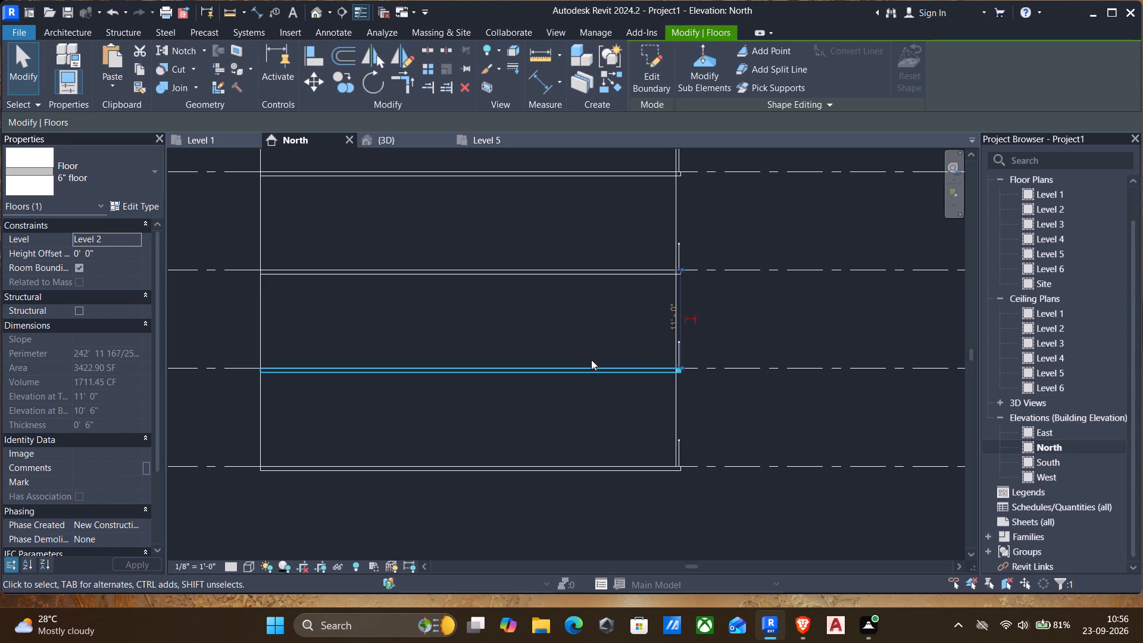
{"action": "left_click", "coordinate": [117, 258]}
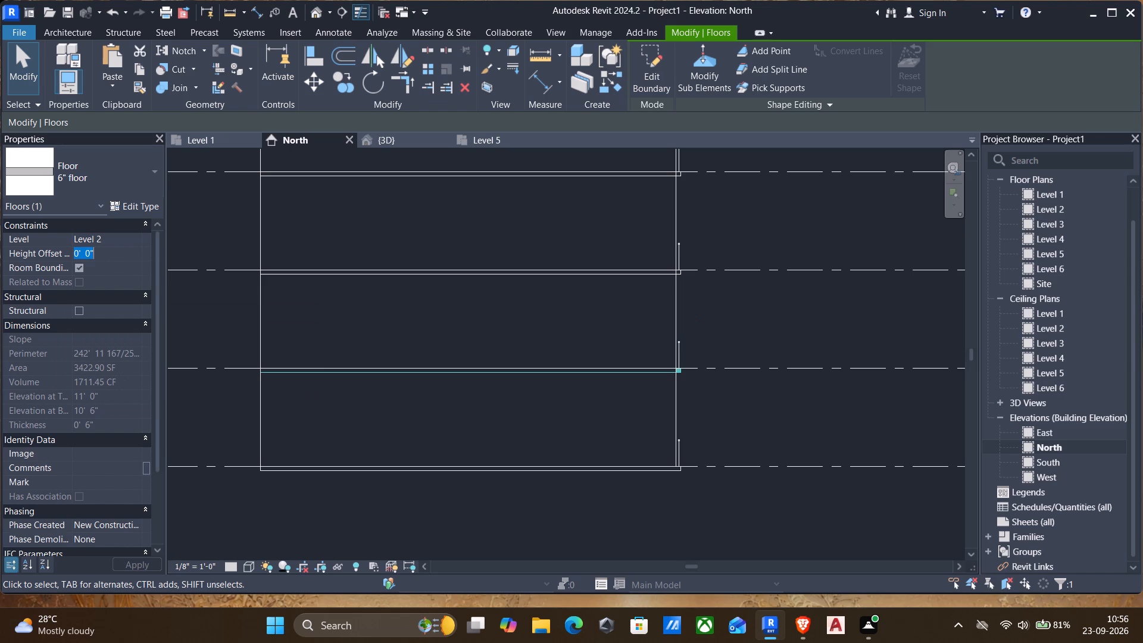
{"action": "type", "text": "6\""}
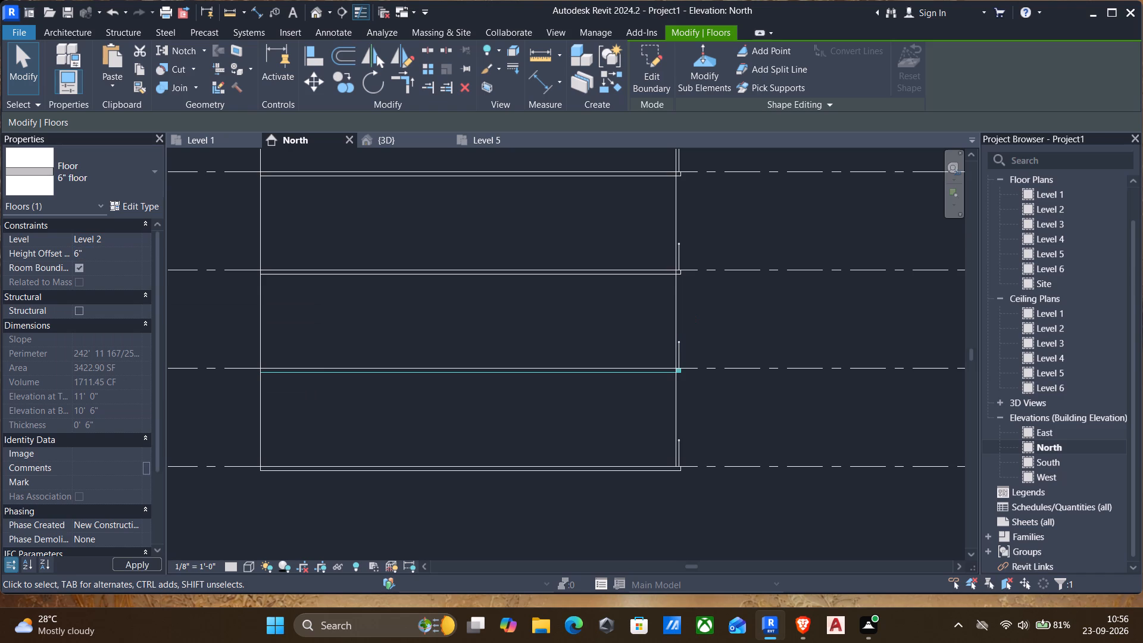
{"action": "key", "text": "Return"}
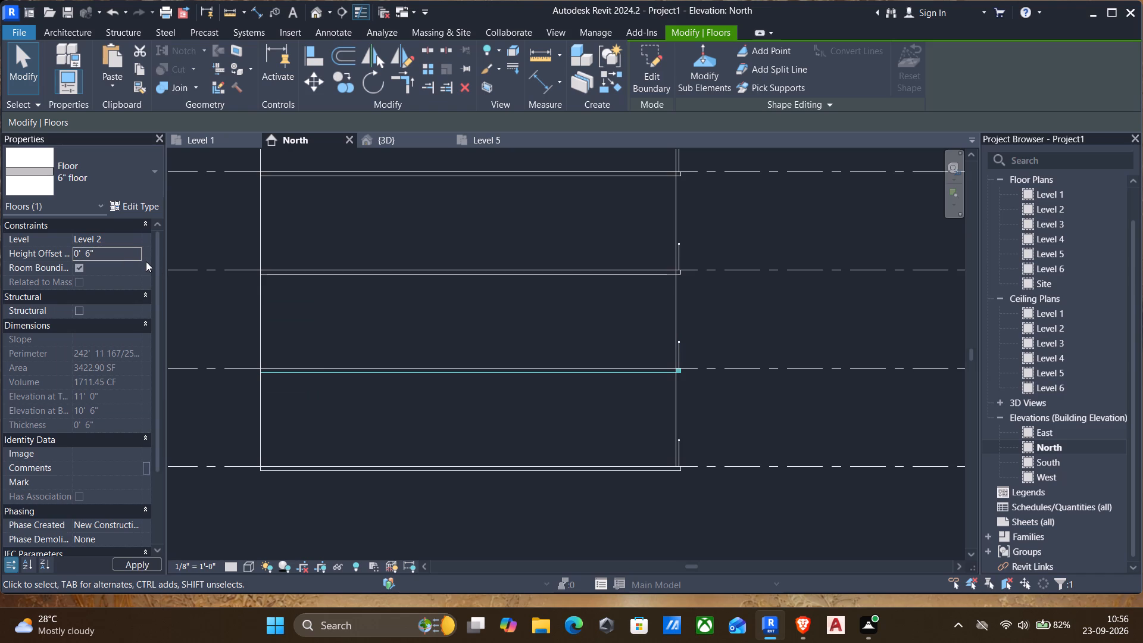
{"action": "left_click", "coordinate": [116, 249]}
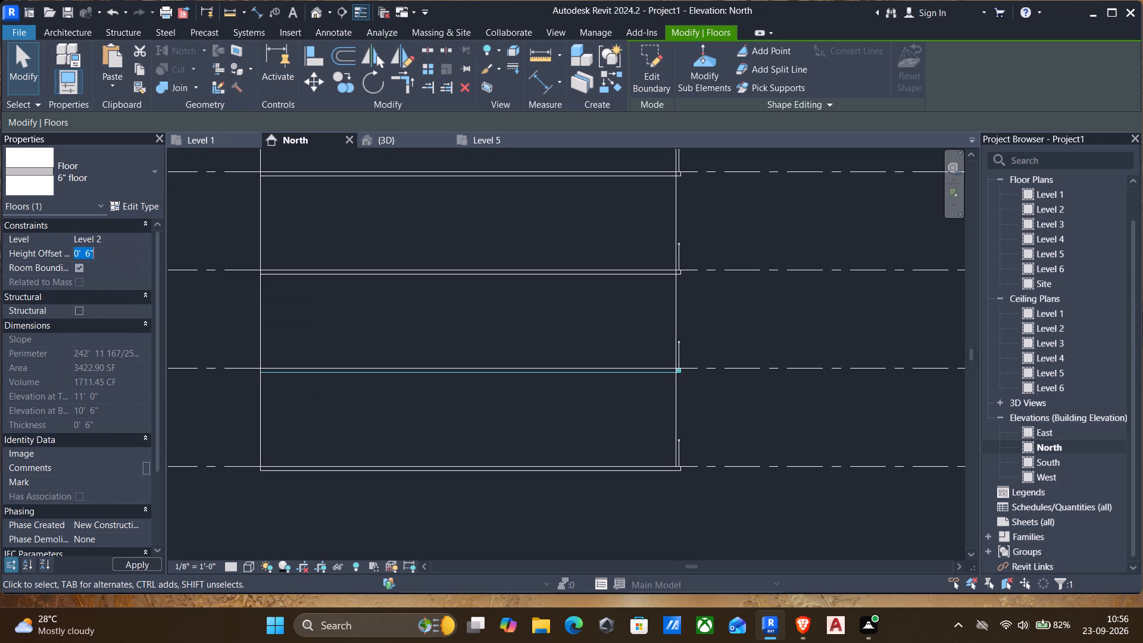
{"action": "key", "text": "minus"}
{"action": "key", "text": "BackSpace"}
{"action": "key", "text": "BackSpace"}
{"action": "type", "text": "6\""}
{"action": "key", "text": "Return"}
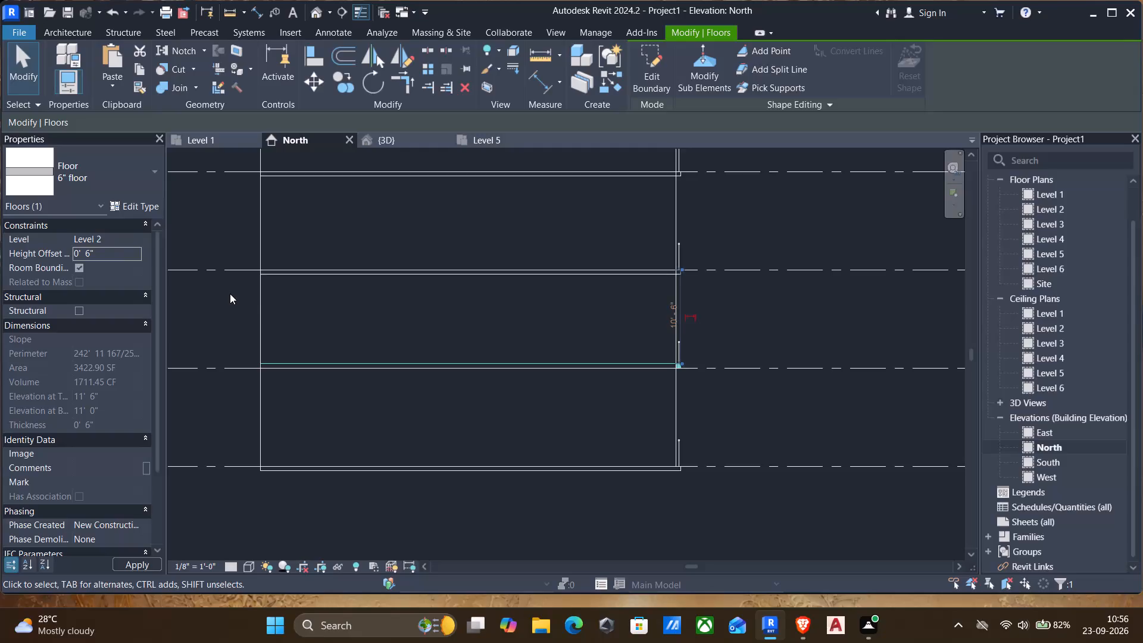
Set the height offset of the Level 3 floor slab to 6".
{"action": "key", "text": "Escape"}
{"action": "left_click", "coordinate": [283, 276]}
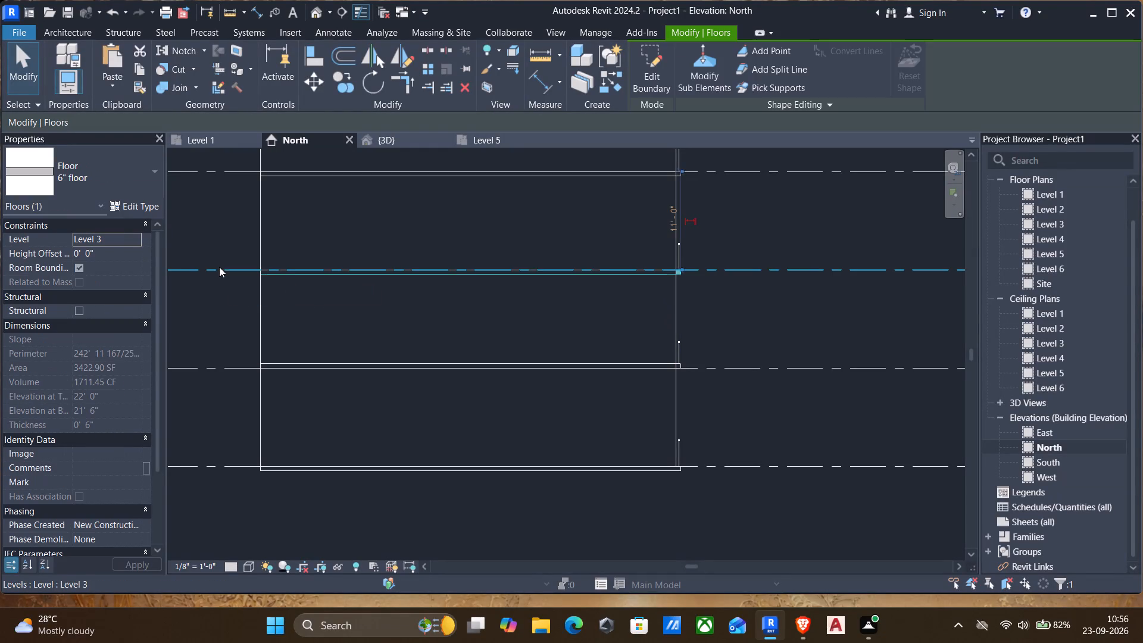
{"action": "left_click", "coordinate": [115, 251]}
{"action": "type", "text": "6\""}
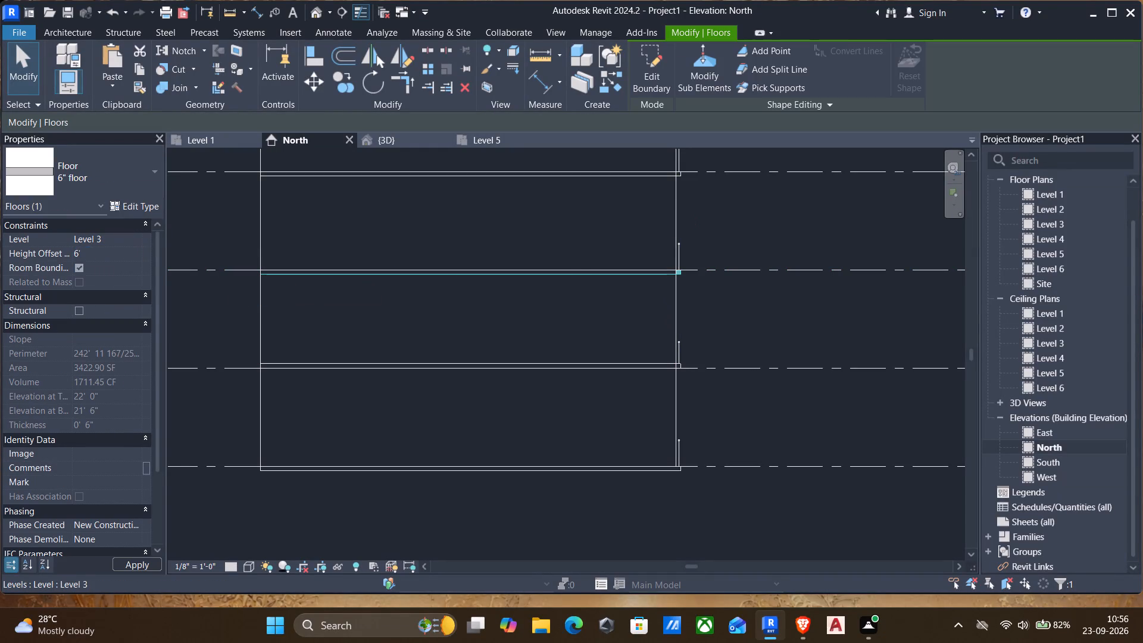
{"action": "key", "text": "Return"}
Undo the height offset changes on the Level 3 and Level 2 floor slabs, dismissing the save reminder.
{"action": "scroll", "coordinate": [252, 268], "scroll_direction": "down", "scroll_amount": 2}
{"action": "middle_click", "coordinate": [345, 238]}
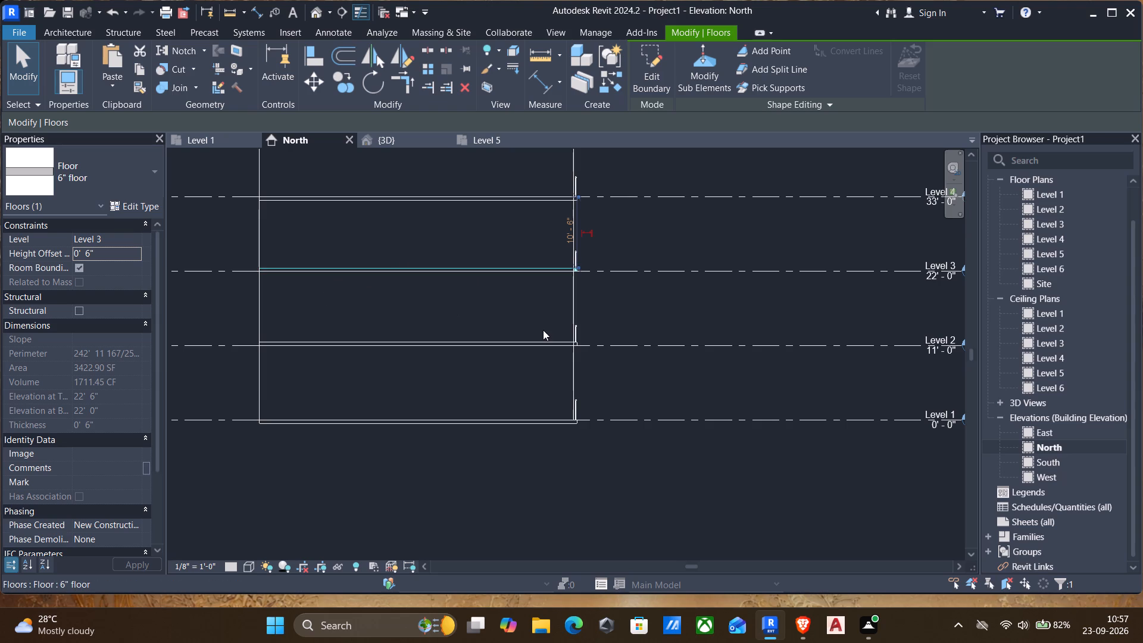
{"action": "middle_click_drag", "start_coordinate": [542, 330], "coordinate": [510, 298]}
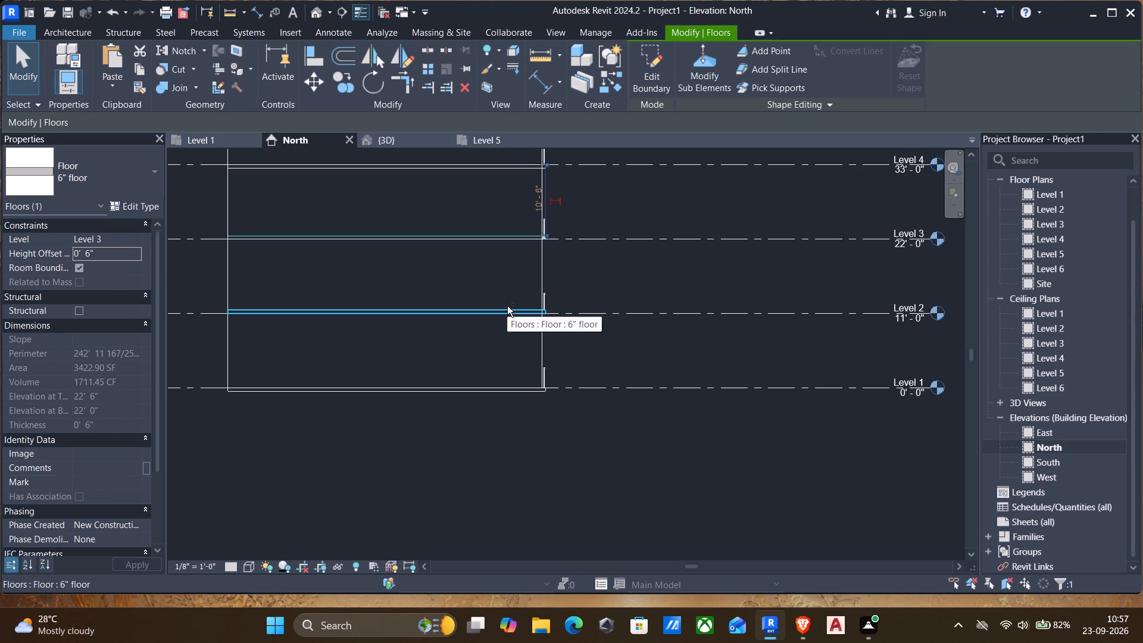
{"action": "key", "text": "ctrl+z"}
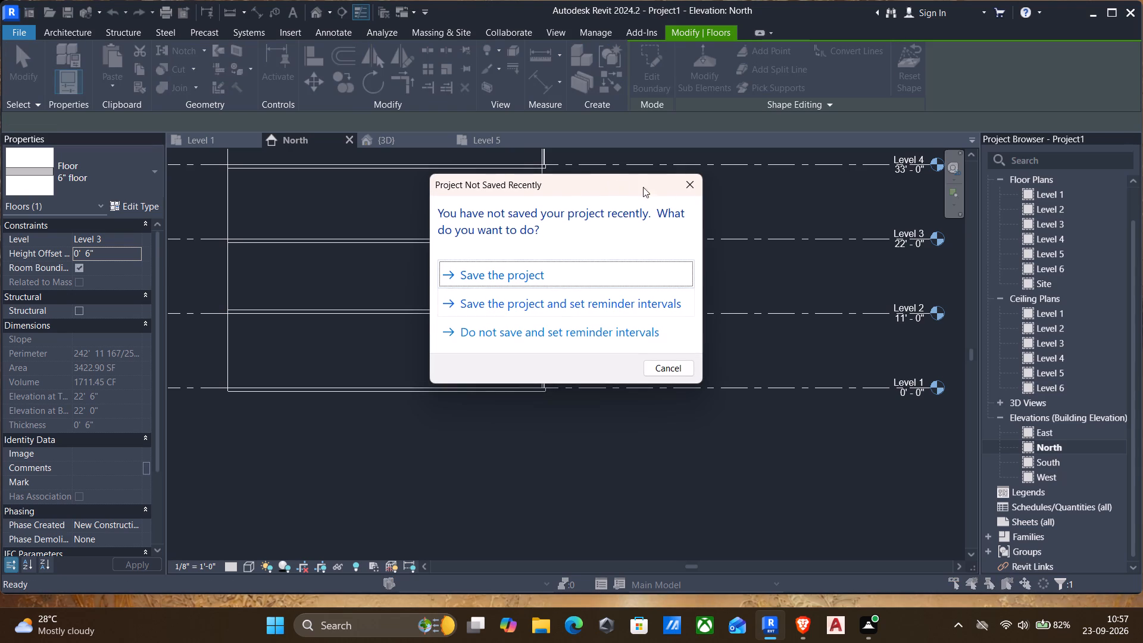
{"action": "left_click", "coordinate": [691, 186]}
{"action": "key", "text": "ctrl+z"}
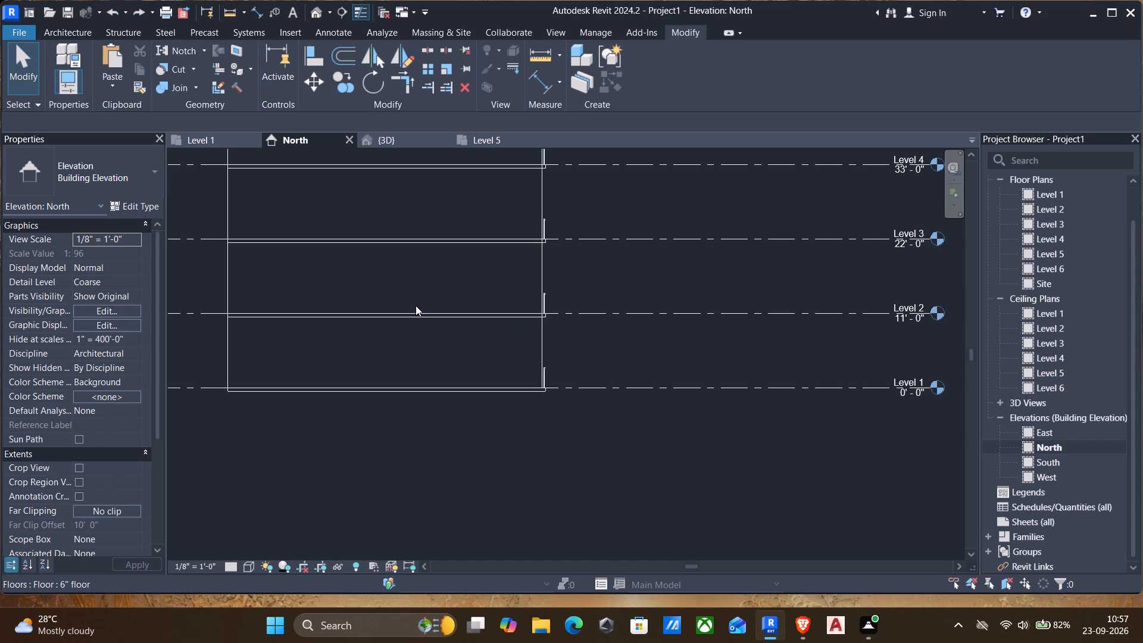
Examine how the floor slabs and wall tops line up with the level lines over the full building height.
{"action": "scroll", "coordinate": [513, 291], "scroll_direction": "down", "scroll_amount": 1}
{"action": "middle_click_drag", "start_coordinate": [495, 288], "coordinate": [560, 370]}
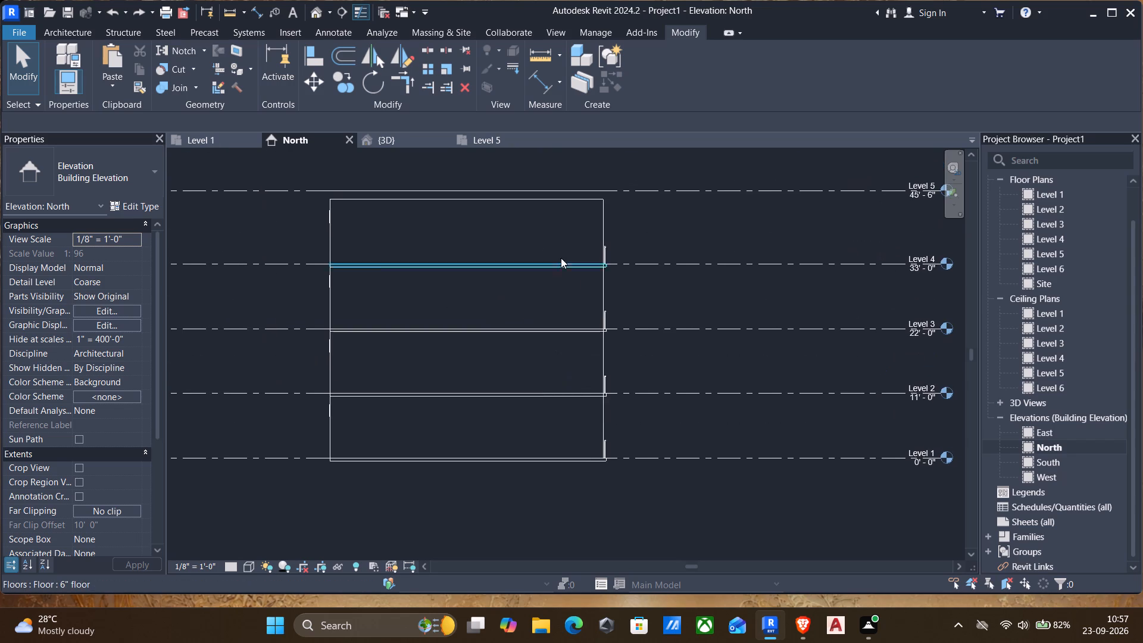
{"action": "middle_click_drag", "start_coordinate": [547, 235], "coordinate": [561, 292]}
{"action": "middle_click_drag", "start_coordinate": [569, 304], "coordinate": [570, 363]}
{"action": "middle_click", "coordinate": [570, 363]}
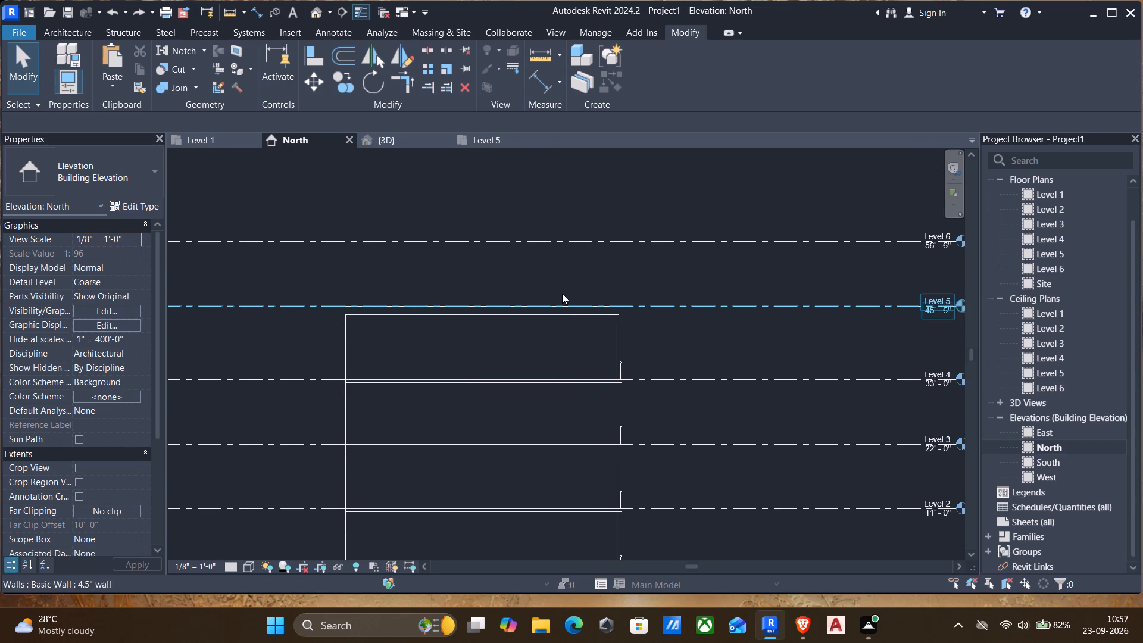
{"action": "middle_click_drag", "start_coordinate": [637, 380], "coordinate": [620, 349]}
{"action": "middle_click_drag", "start_coordinate": [590, 377], "coordinate": [580, 317]}
{"action": "middle_click", "coordinate": [580, 317]}
{"action": "middle_click_drag", "start_coordinate": [541, 453], "coordinate": [561, 373]}
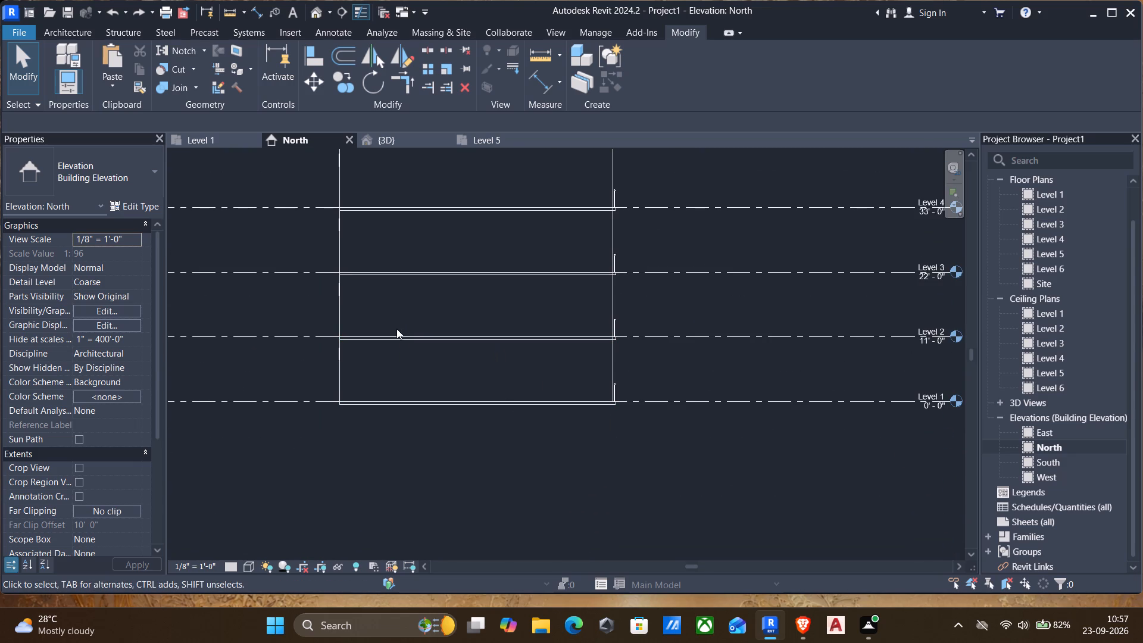
{"action": "middle_click_drag", "start_coordinate": [432, 303], "coordinate": [441, 358]}
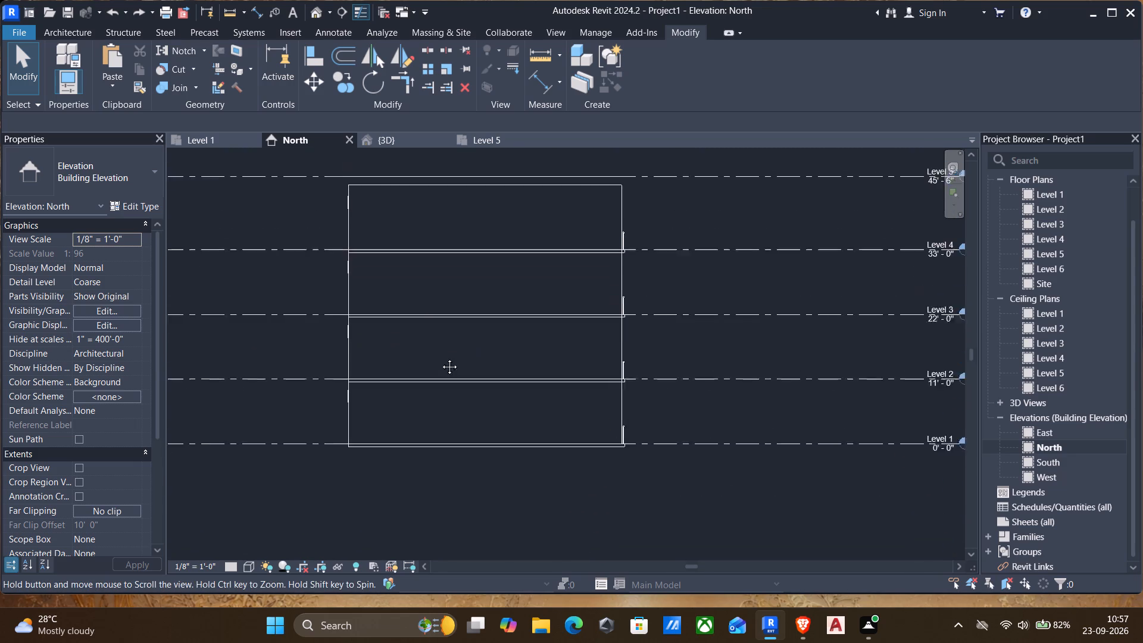
{"action": "middle_click_drag", "start_coordinate": [441, 358], "coordinate": [439, 383]}
{"action": "scroll", "coordinate": [421, 255], "scroll_direction": "down", "scroll_amount": 1}
{"action": "middle_click_drag", "start_coordinate": [423, 272], "coordinate": [421, 280]}
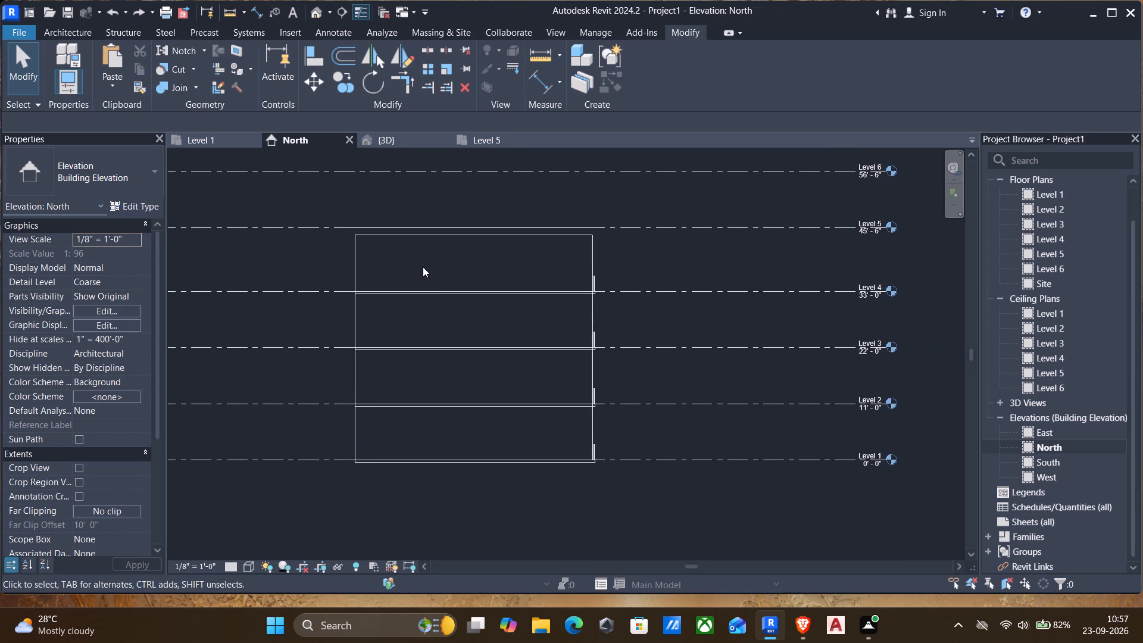
Measure the vertical distance from the underside of the Level 2 floor slab down to Level 1.
{"action": "type", "text": "dd"}
{"action": "scroll", "coordinate": [374, 440], "scroll_direction": "up", "scroll_amount": 6}
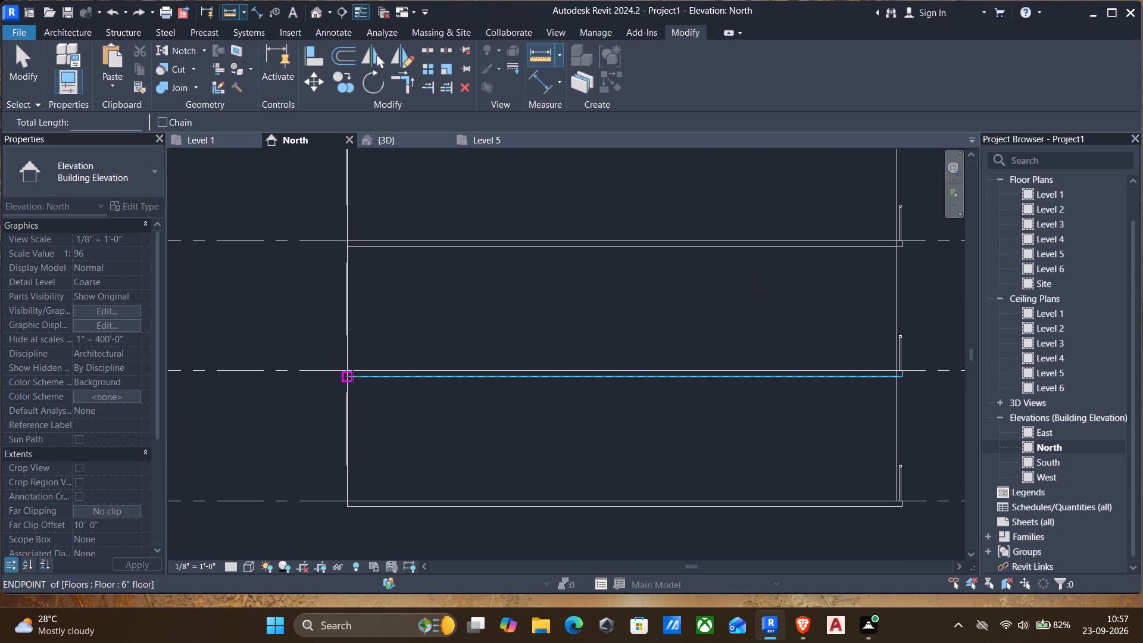
{"action": "left_click", "coordinate": [351, 377]}
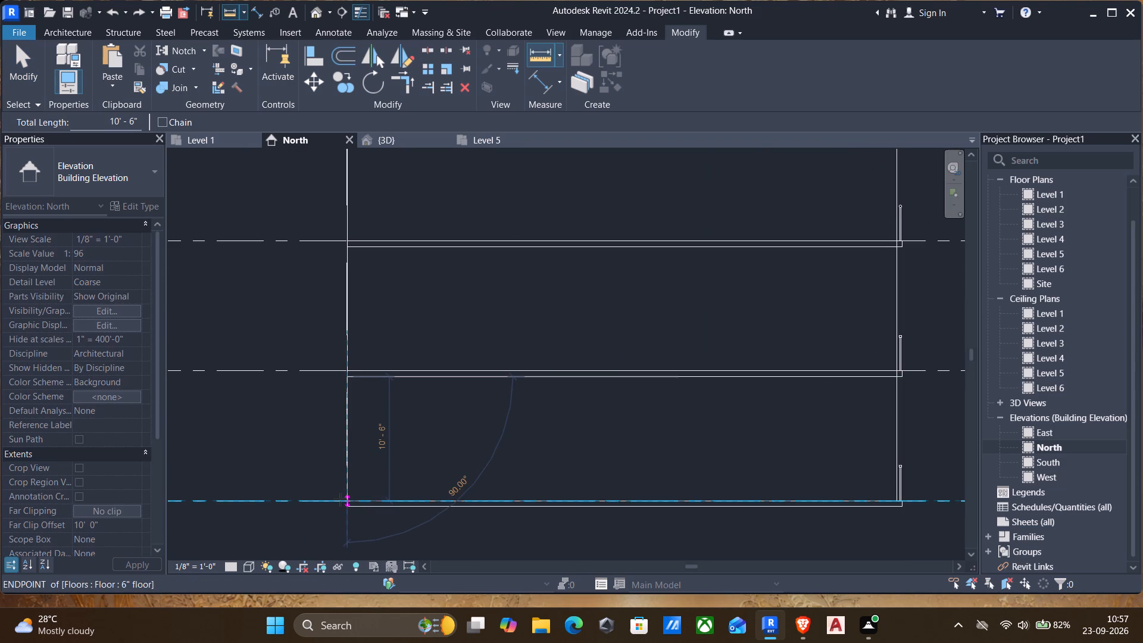
{"action": "key", "text": "Escape"}
Measure the top storey wall's height from its top edge down to the Level 4 line.
{"action": "middle_click_drag", "start_coordinate": [394, 270], "coordinate": [374, 406]}
{"action": "scroll", "coordinate": [370, 396], "scroll_direction": "down", "scroll_amount": 3}
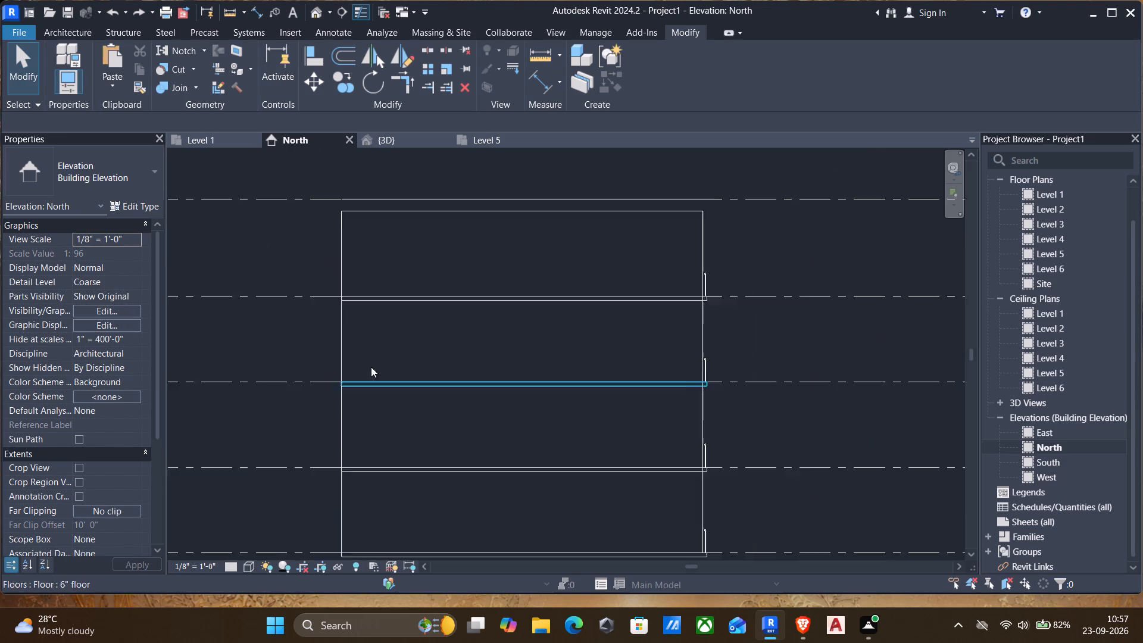
{"action": "scroll", "coordinate": [371, 367], "scroll_direction": "down", "scroll_amount": 1}
{"action": "middle_click_drag", "start_coordinate": [373, 305], "coordinate": [402, 363]}
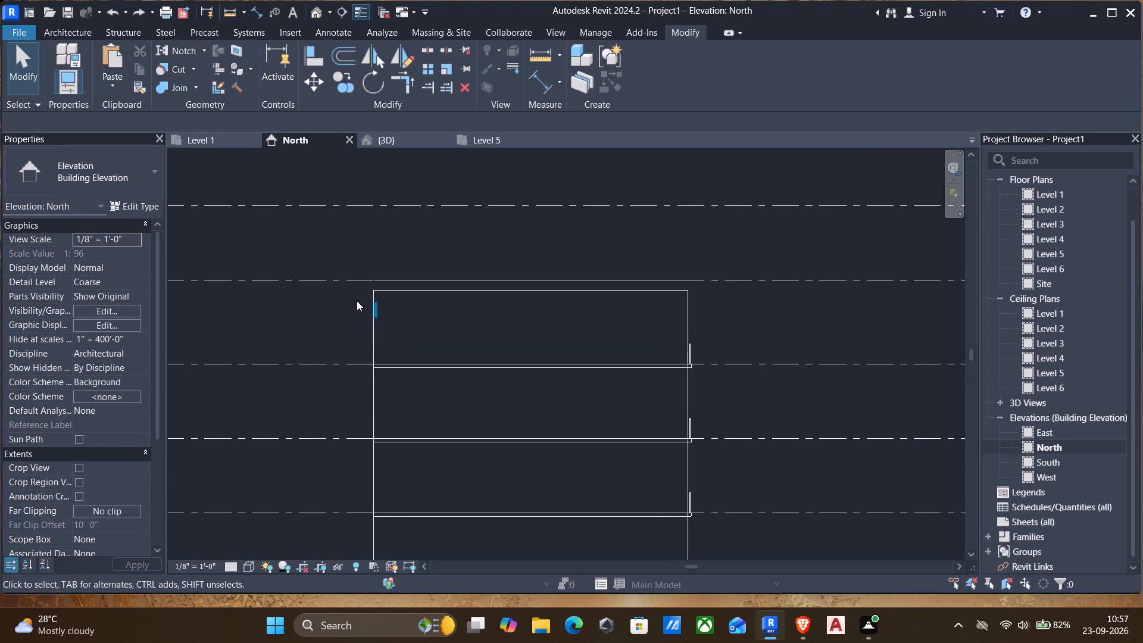
{"action": "type", "text": "dd"}
{"action": "scroll", "coordinate": [374, 305], "scroll_direction": "up", "scroll_amount": 3}
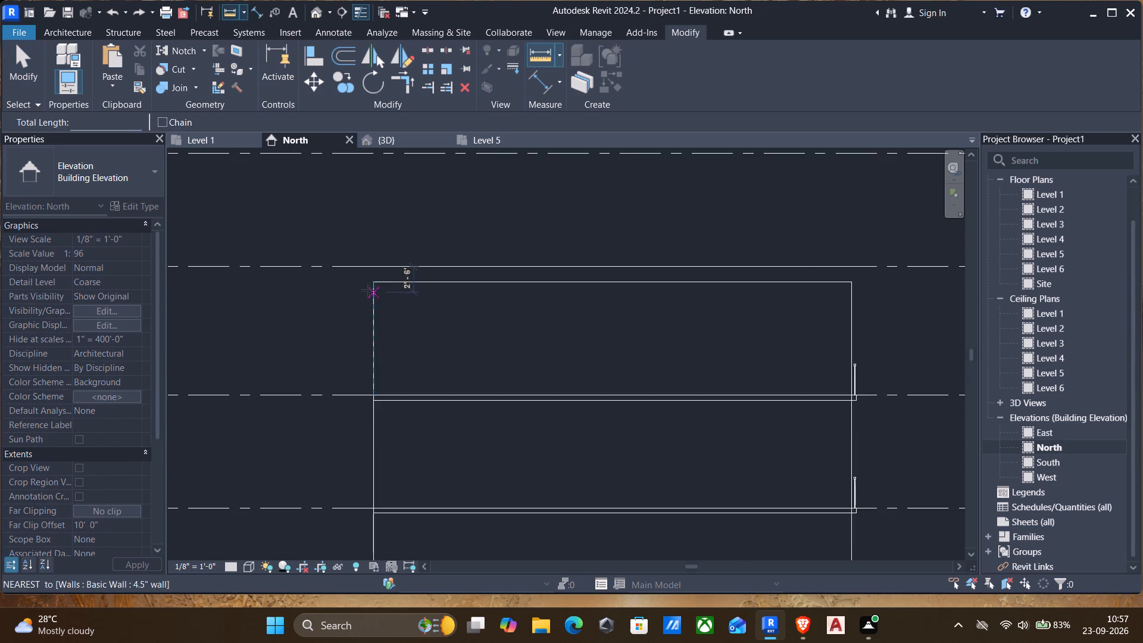
{"action": "left_click", "coordinate": [371, 279]}
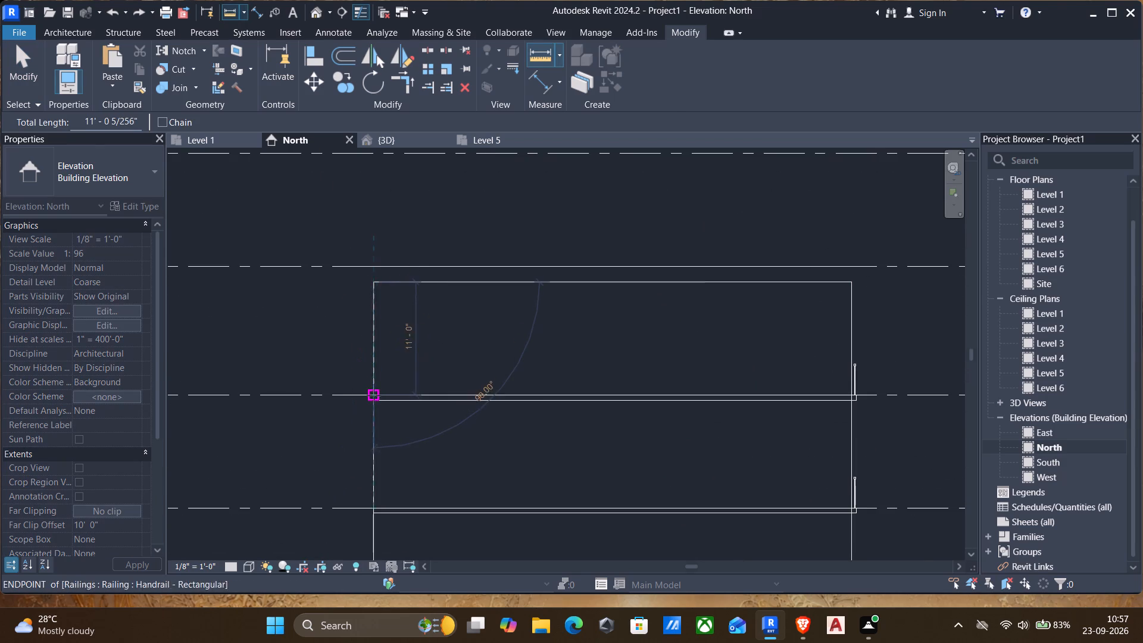
{"action": "scroll", "coordinate": [373, 395], "scroll_direction": "up", "scroll_amount": 3}
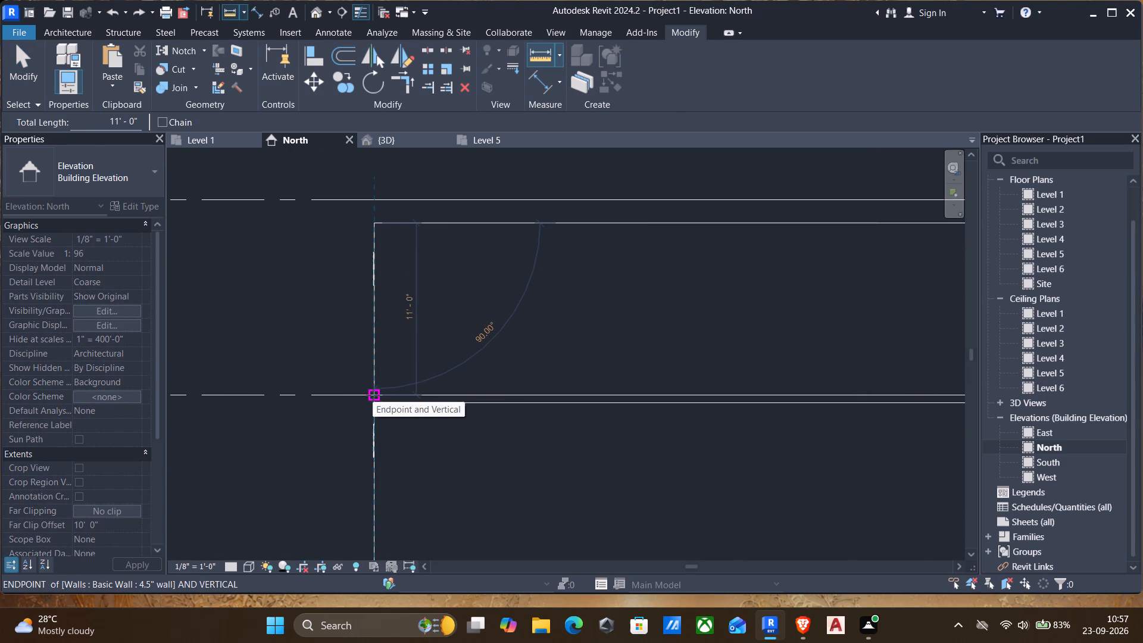
{"action": "key", "text": "Escape"}
Measure the vertical distance from the Level 4 line up to the Level 5 line, beside the building and near the level heads.
{"action": "type", "text": "dd"}
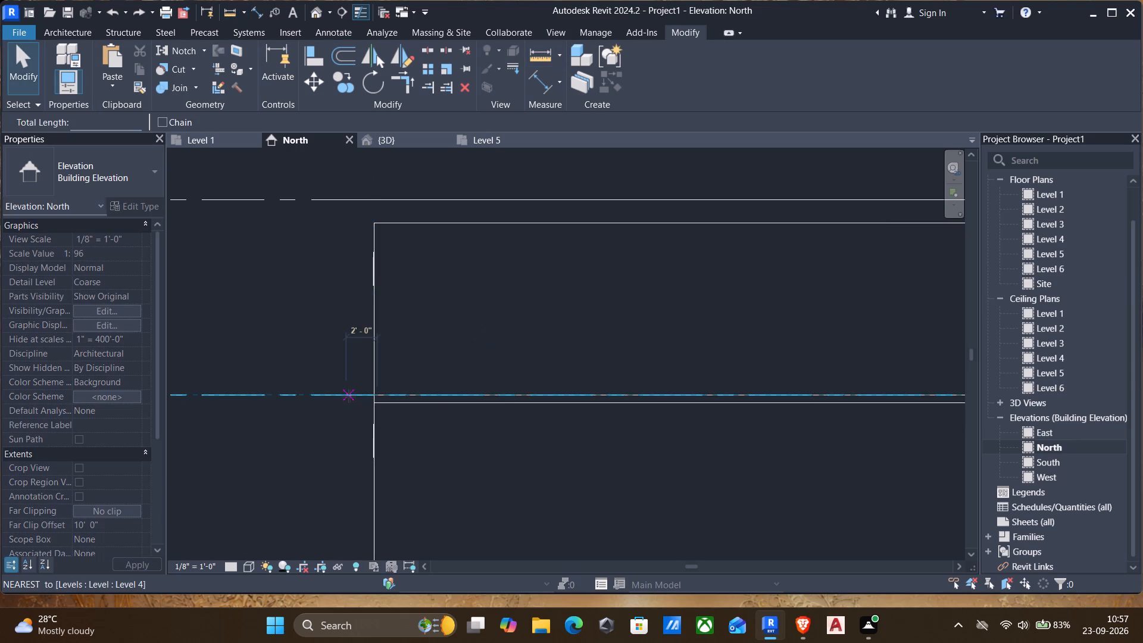
{"action": "left_click_drag", "start_coordinate": [348, 396], "coordinate": [352, 387]}
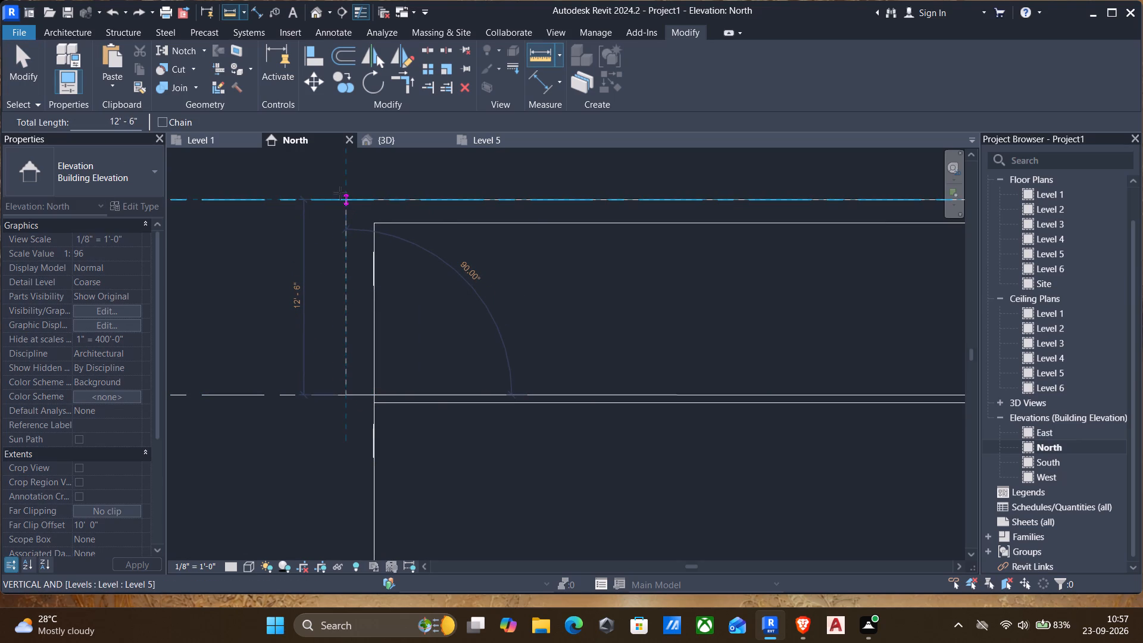
{"action": "key", "text": "Escape"}
{"action": "scroll", "coordinate": [348, 212], "scroll_direction": "down", "scroll_amount": 9}
{"action": "middle_click_drag", "start_coordinate": [429, 276], "coordinate": [465, 309]}
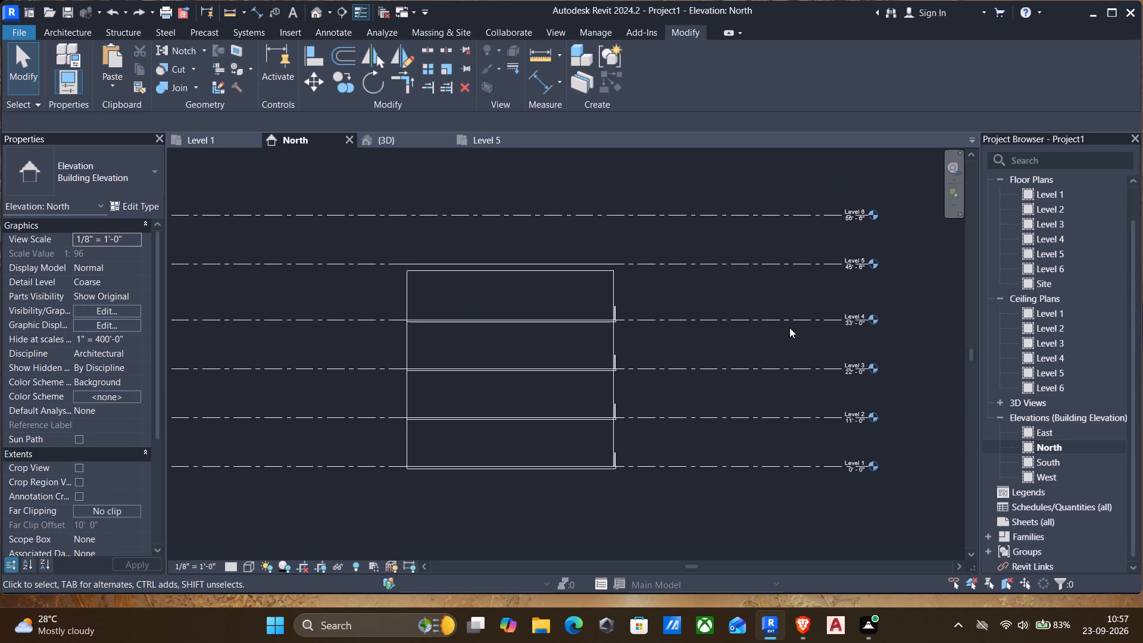
{"action": "scroll", "coordinate": [841, 310], "scroll_direction": "up", "scroll_amount": 5}
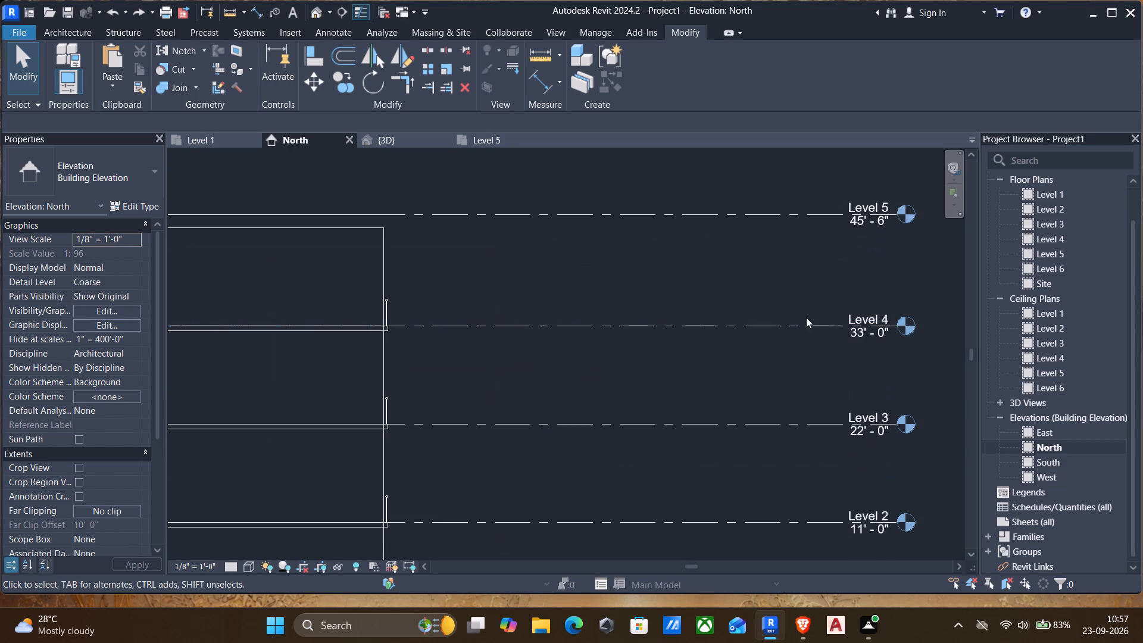
{"action": "type", "text": "dd"}
{"action": "left_click", "coordinate": [708, 329]}
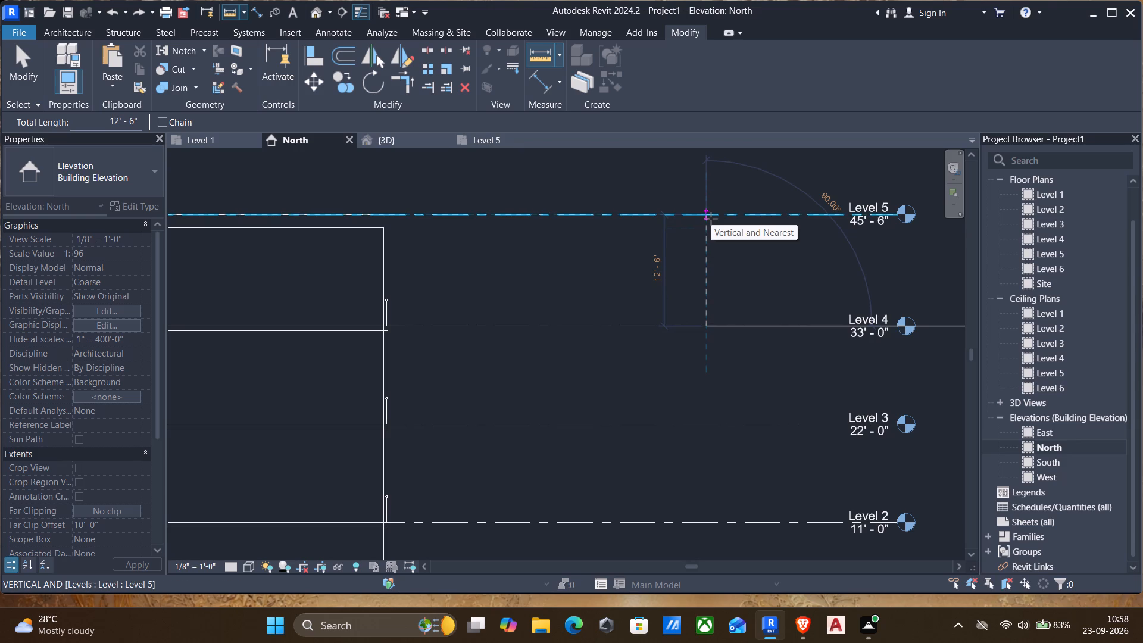
{"action": "key", "text": "Escape"}
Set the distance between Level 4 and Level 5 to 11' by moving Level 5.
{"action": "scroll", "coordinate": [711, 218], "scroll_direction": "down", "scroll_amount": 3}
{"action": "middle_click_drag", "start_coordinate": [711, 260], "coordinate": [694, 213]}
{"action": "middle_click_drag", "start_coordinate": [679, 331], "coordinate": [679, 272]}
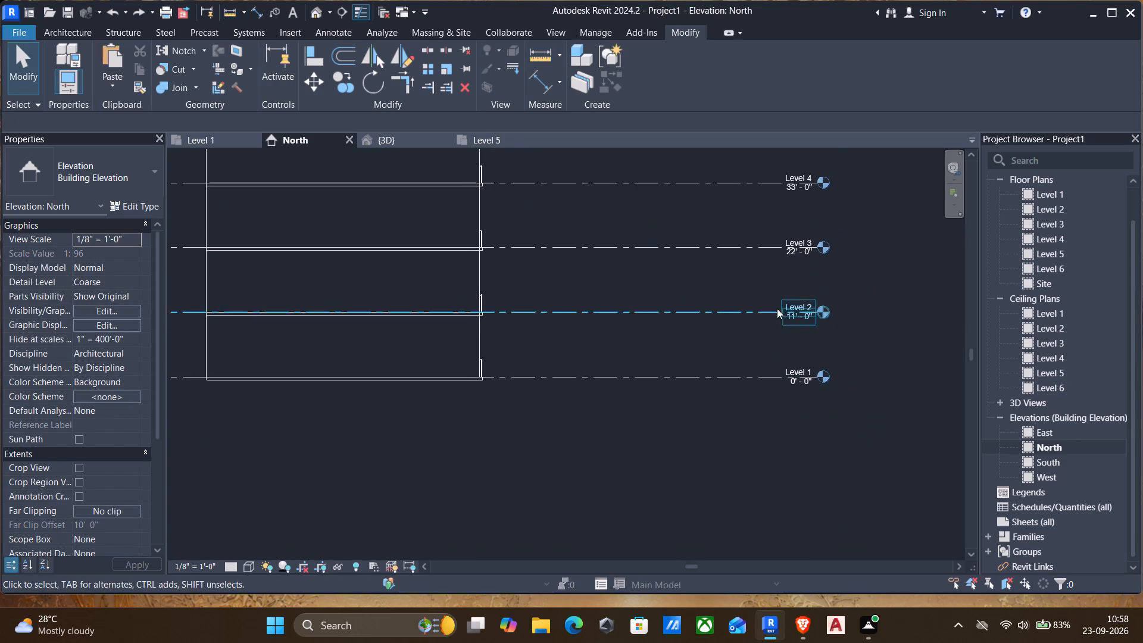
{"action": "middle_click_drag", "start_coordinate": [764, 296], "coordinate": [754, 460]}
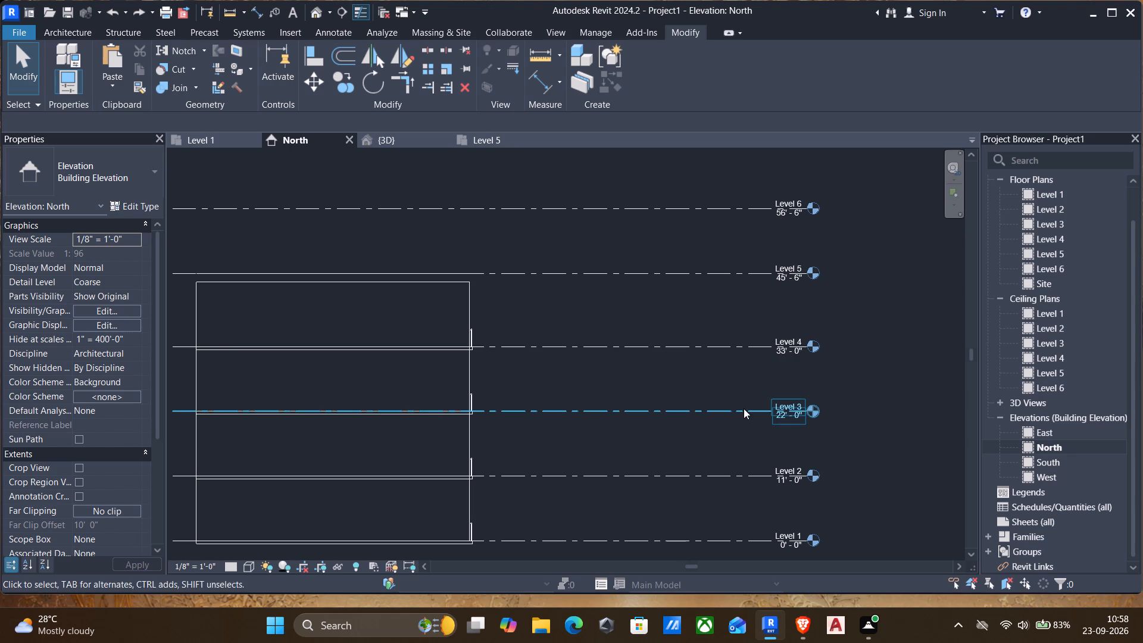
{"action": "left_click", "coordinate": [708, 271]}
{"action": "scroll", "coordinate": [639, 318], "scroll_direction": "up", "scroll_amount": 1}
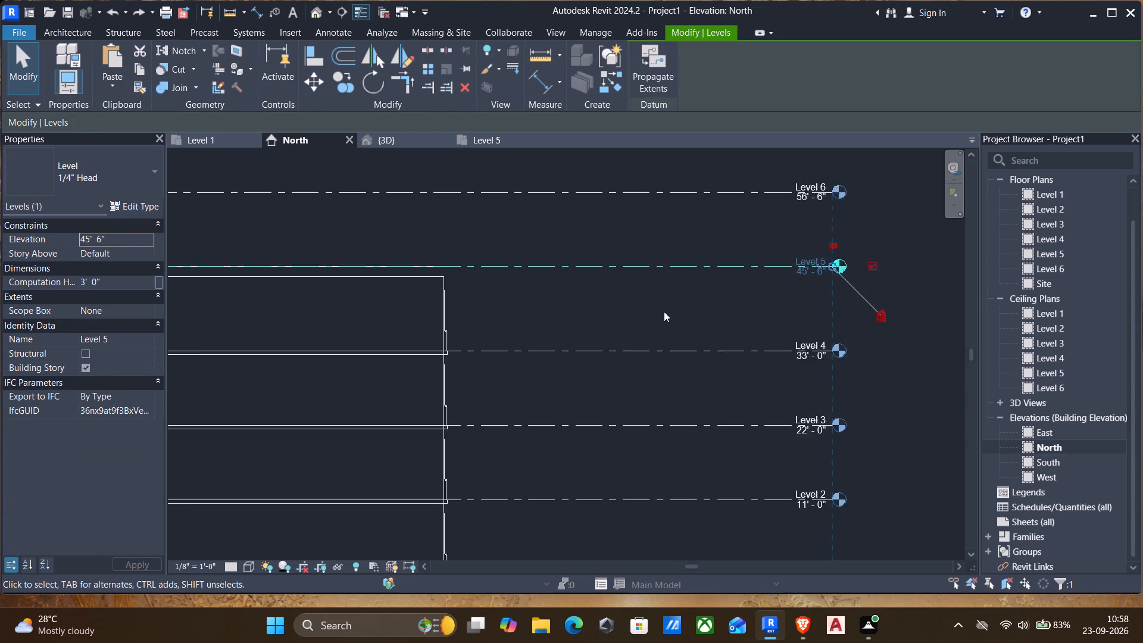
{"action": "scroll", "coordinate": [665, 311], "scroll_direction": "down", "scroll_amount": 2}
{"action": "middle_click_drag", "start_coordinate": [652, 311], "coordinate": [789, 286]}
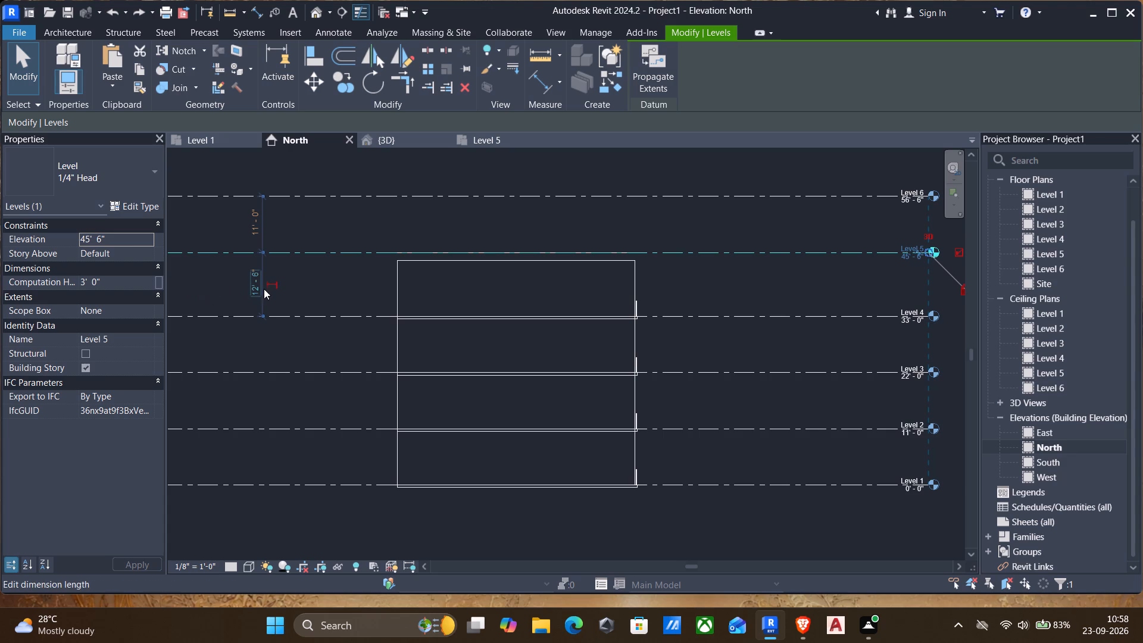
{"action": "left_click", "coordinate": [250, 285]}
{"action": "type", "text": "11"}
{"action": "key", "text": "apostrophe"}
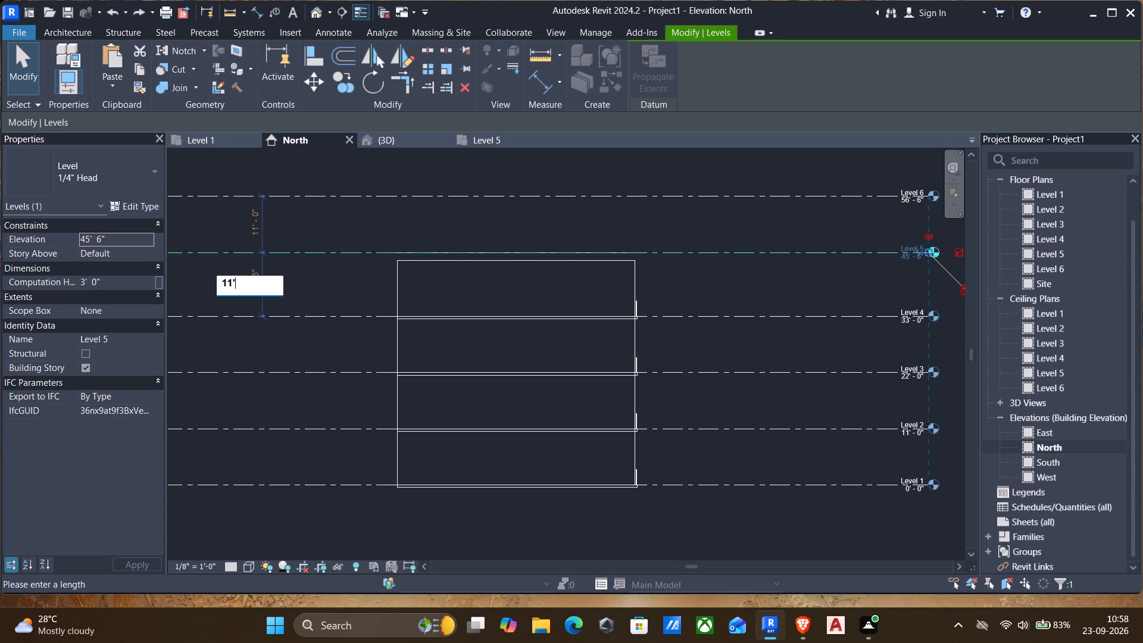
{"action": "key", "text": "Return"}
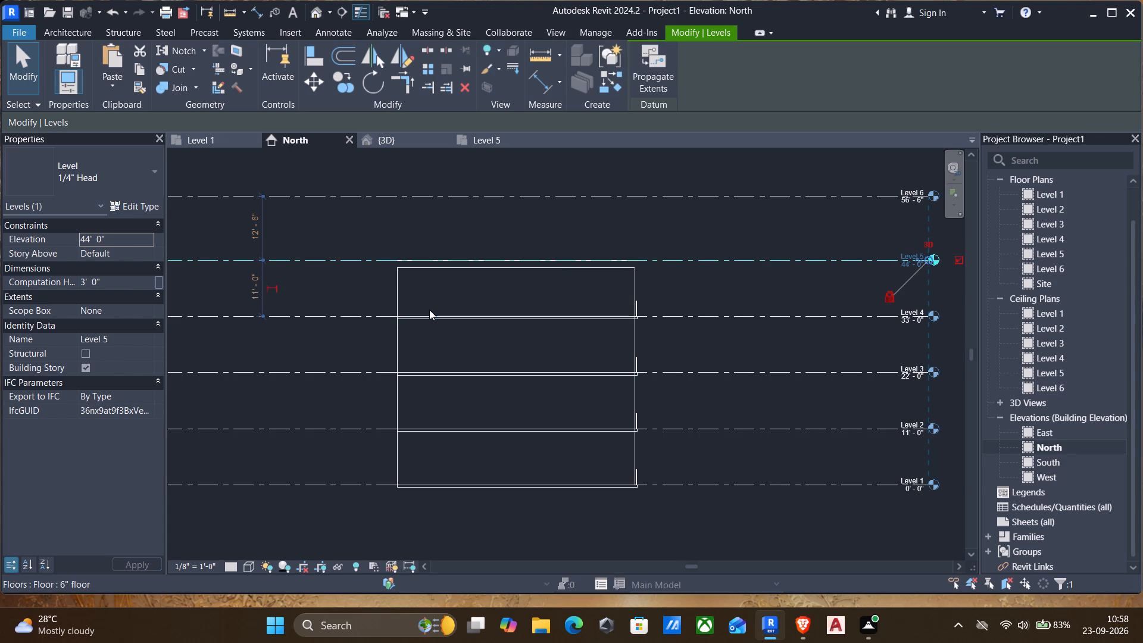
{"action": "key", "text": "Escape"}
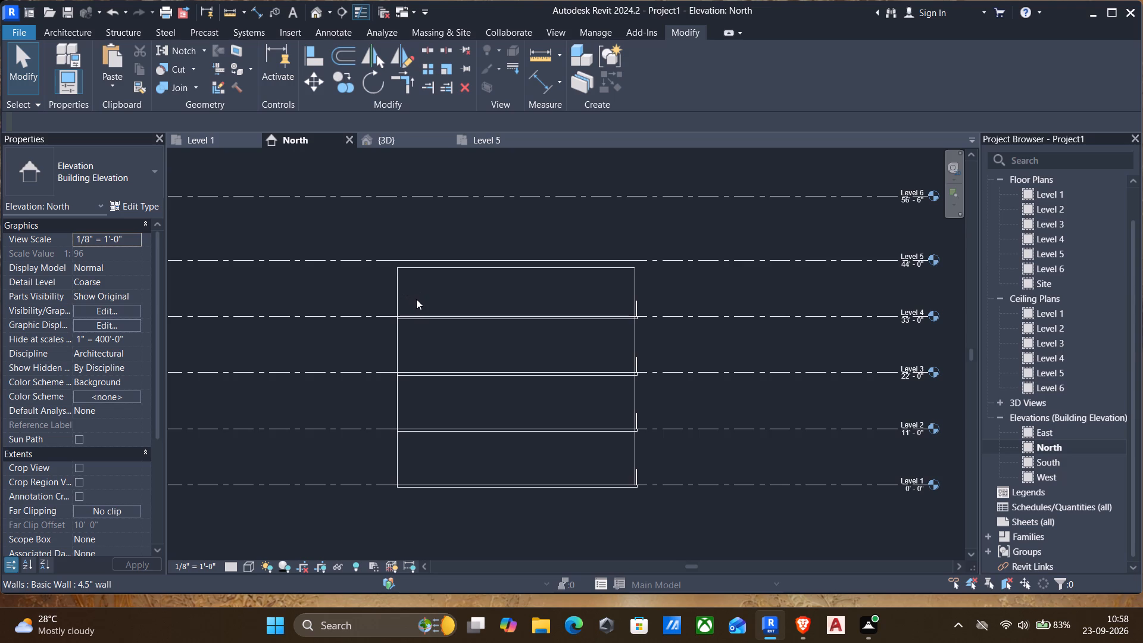
Measure from the Level 4 floor line up to the top edge of the top storey wall.
{"action": "type", "text": "dd"}
{"action": "scroll", "coordinate": [411, 320], "scroll_direction": "up", "scroll_amount": 8}
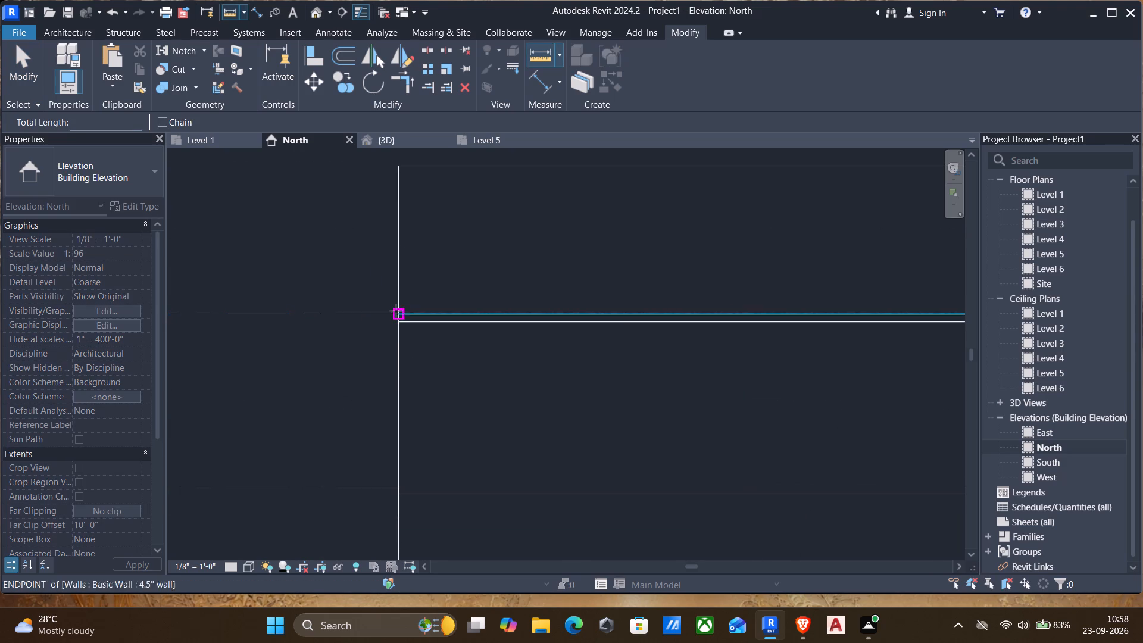
{"action": "left_click", "coordinate": [402, 317]}
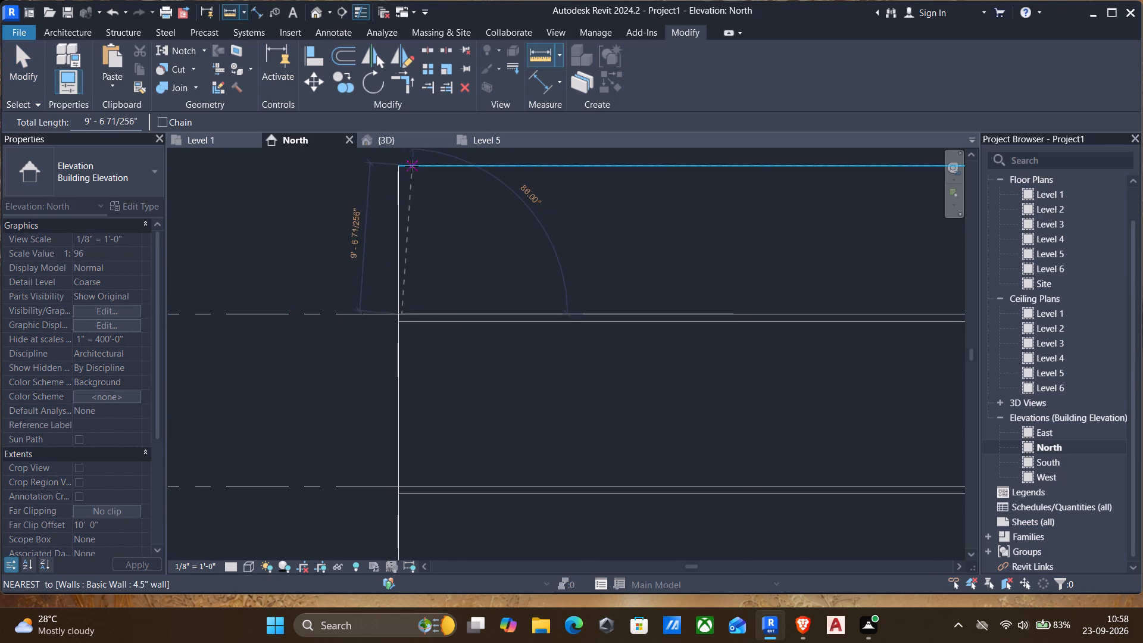
{"action": "key", "text": "Escape"}
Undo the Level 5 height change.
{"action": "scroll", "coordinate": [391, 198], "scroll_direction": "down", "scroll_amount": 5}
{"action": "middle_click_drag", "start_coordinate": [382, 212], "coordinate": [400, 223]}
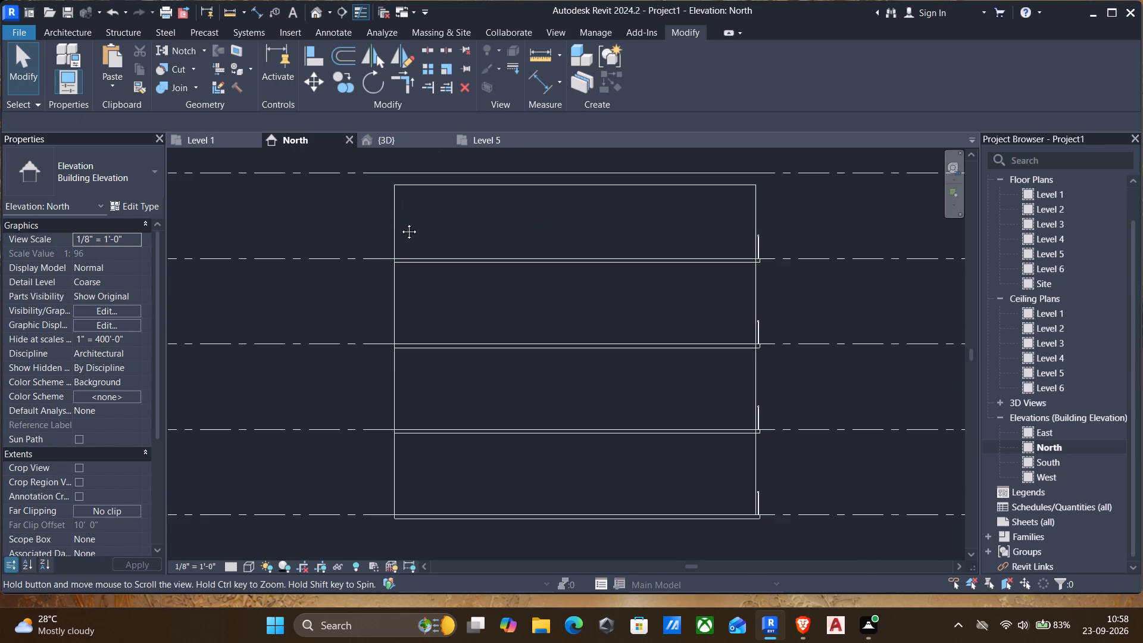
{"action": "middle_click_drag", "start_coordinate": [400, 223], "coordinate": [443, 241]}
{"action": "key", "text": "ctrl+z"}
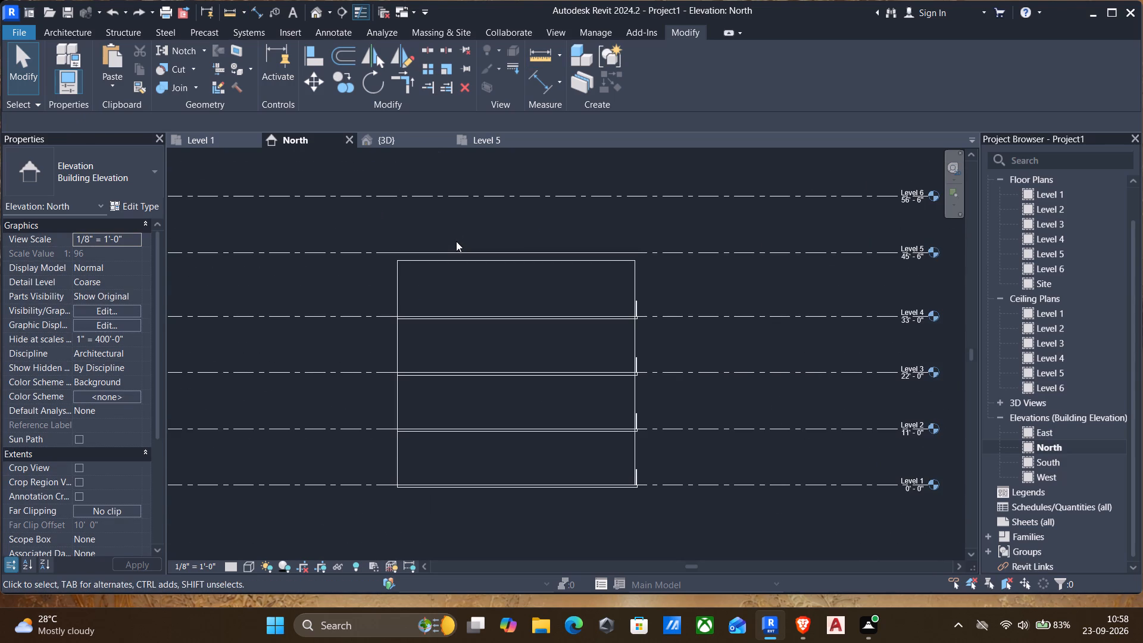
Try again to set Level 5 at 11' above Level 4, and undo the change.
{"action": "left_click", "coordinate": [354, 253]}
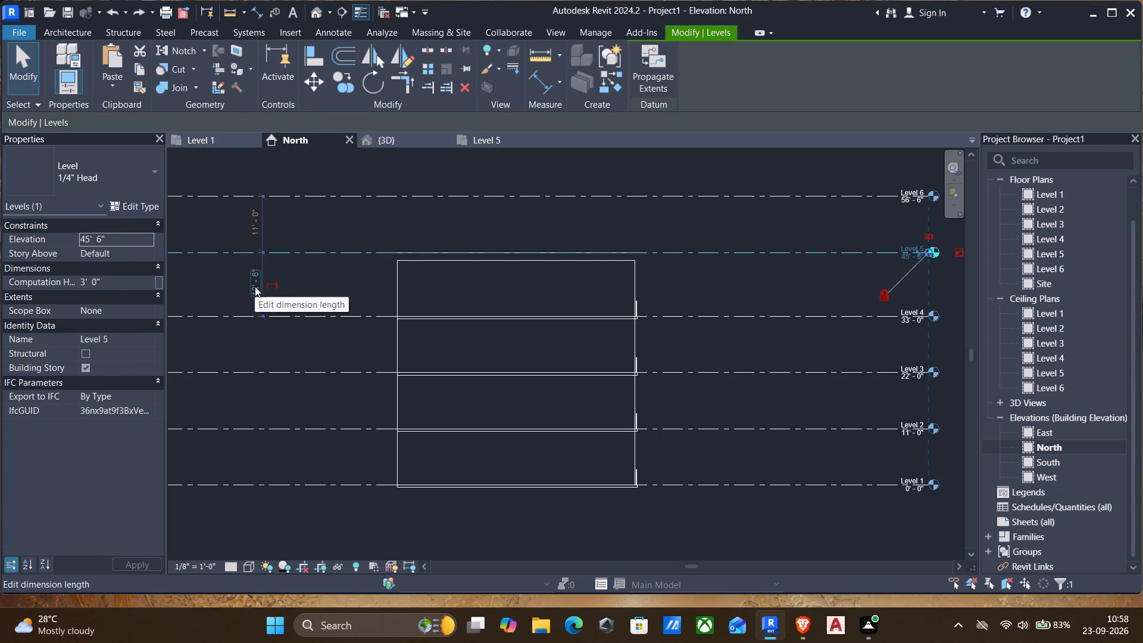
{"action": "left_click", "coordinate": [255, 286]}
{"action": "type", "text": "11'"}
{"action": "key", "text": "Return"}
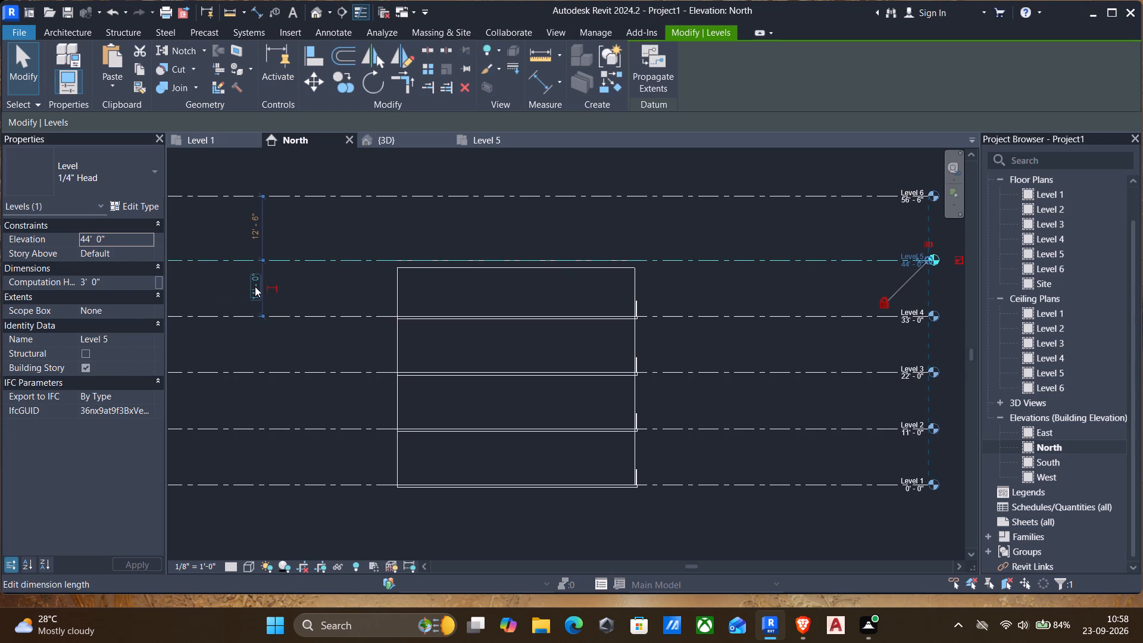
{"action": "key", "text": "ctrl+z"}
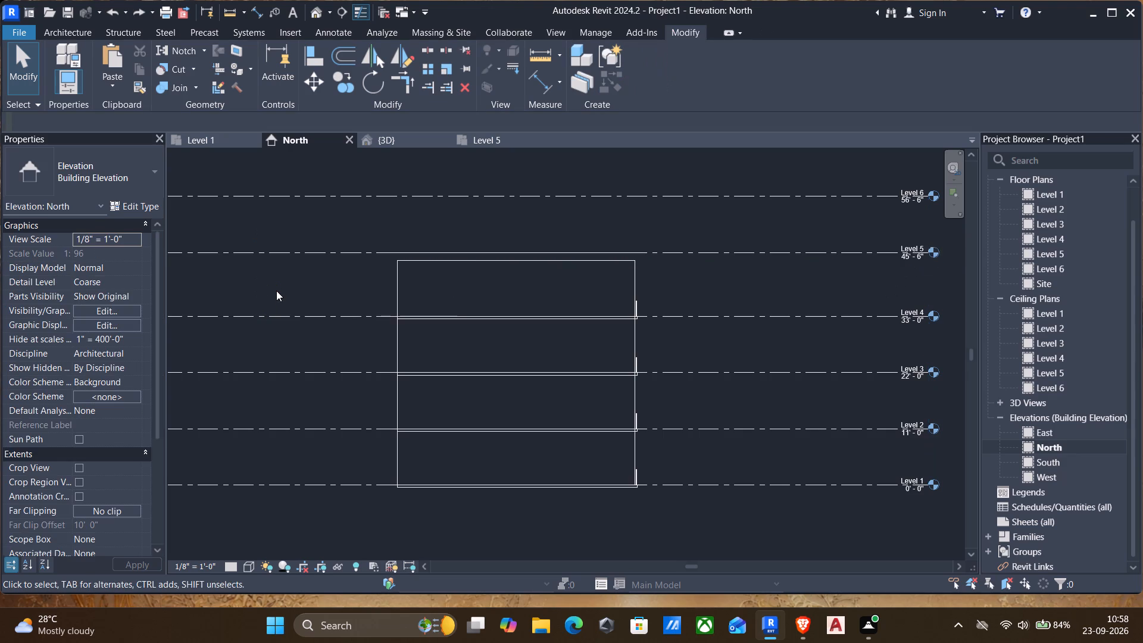
Add a new level with an 11' offset above Level 4, spanning the full length of the existing level lines.
{"action": "middle_click", "coordinate": [284, 282]}
{"action": "middle_click_drag", "start_coordinate": [316, 274], "coordinate": [392, 257]}
{"action": "scroll", "coordinate": [397, 253], "scroll_direction": "down", "scroll_amount": 2}
{"action": "middle_click_drag", "start_coordinate": [397, 253], "coordinate": [446, 244]}
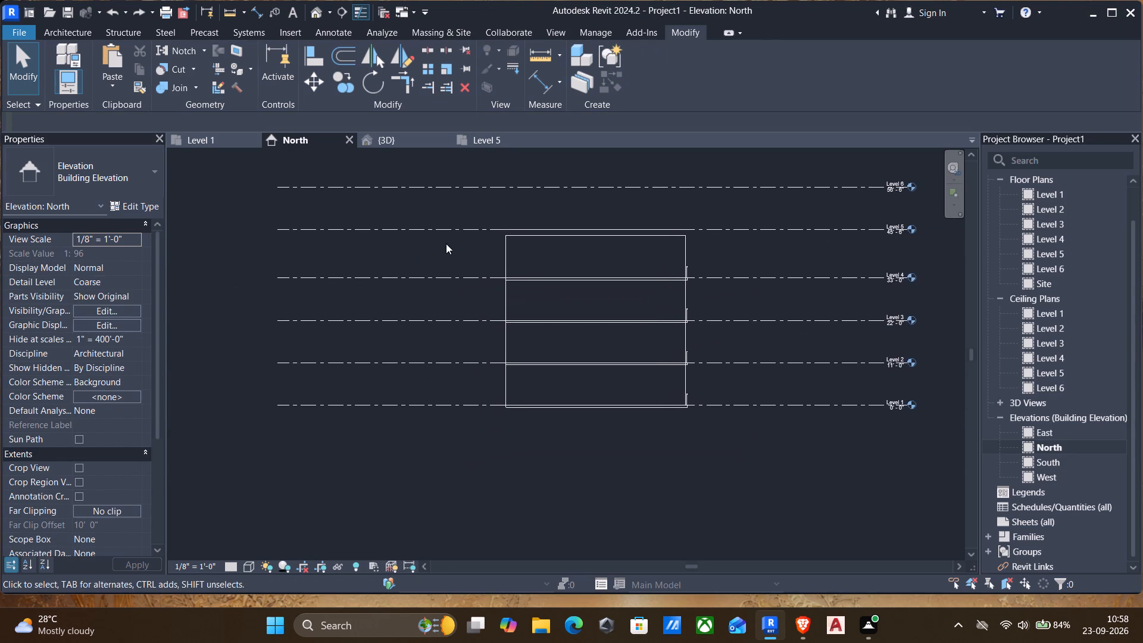
{"action": "left_click", "coordinate": [292, 277]}
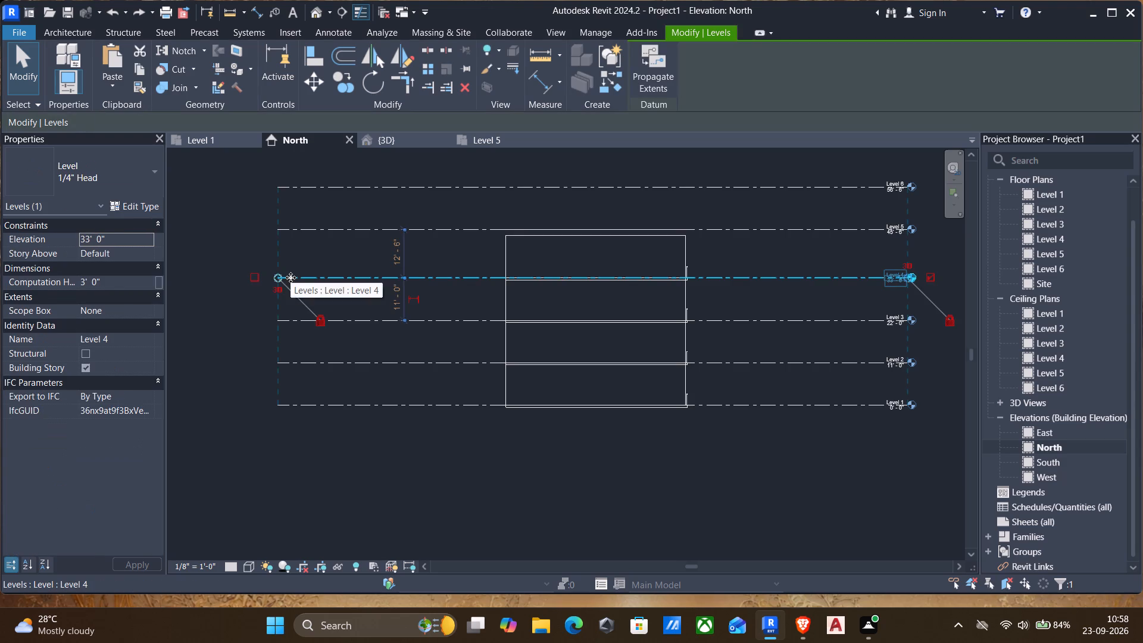
{"action": "type", "text": "ll"}
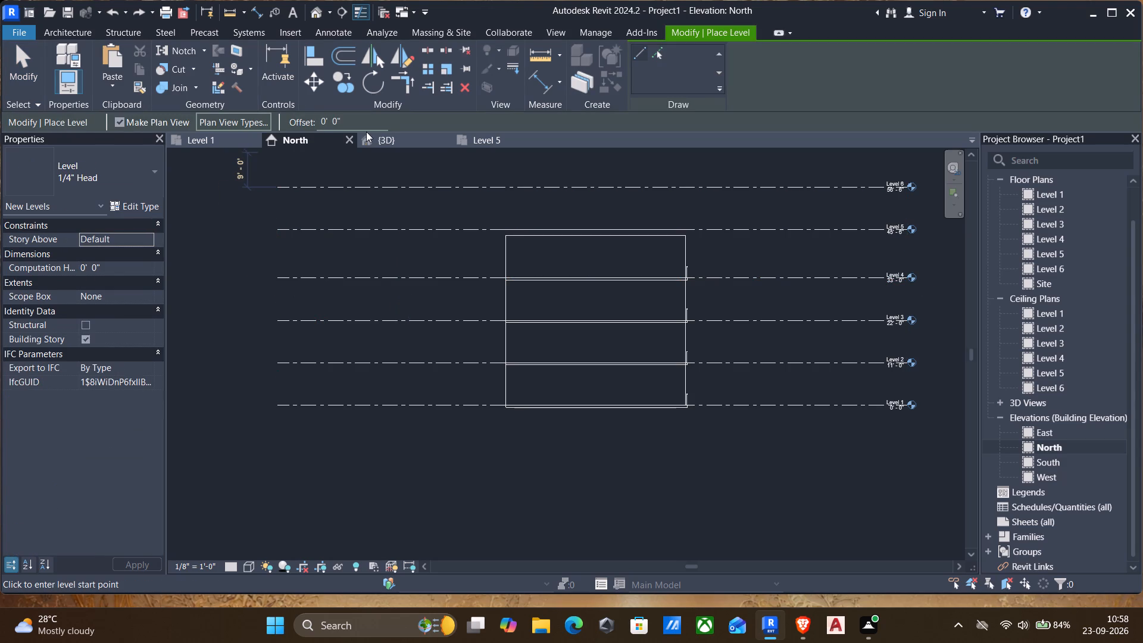
{"action": "left_click_drag", "start_coordinate": [358, 123], "coordinate": [84, 113]}
{"action": "type", "text": "11'"}
{"action": "key", "text": "Return"}
{"action": "left_click", "coordinate": [270, 274]}
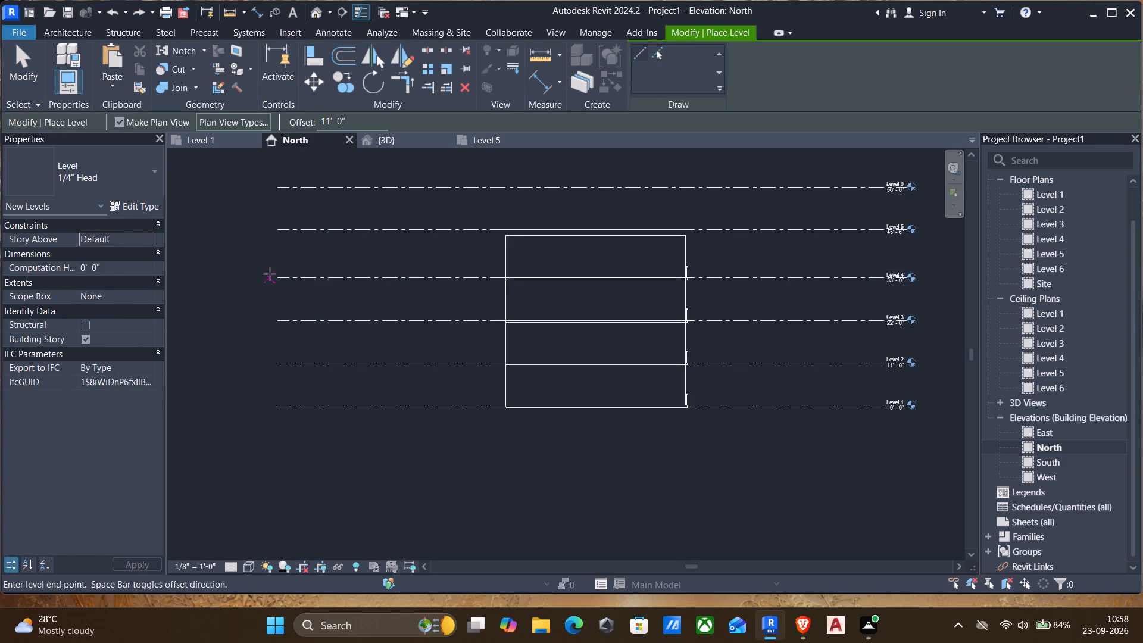
{"action": "left_click", "coordinate": [910, 276]}
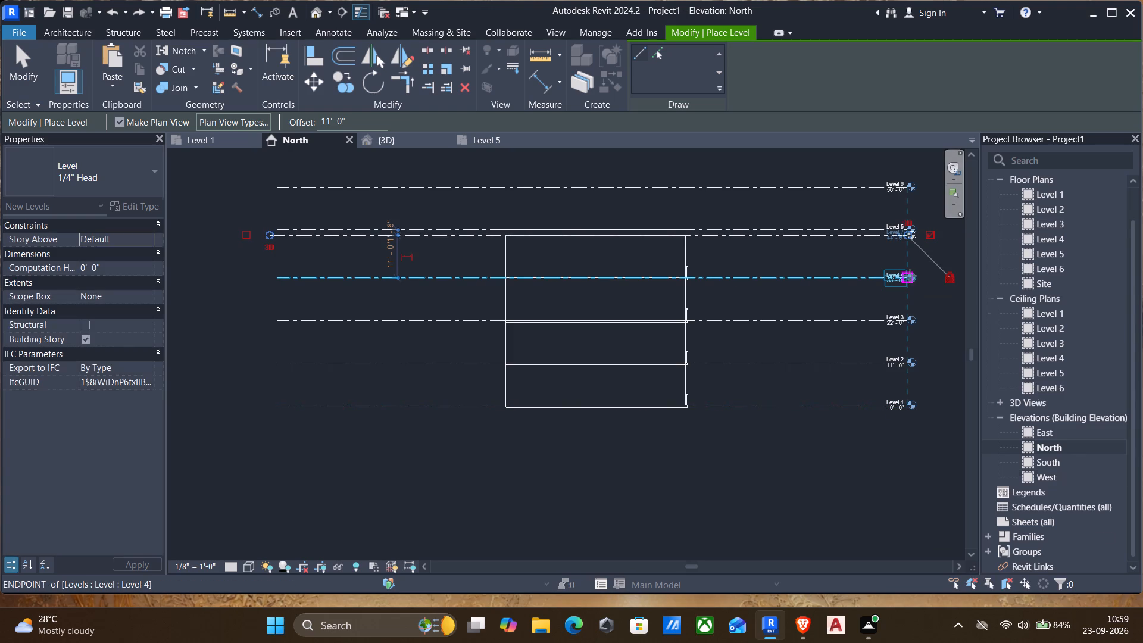
{"action": "key", "text": "Escape"}
{"action": "key", "text": "Escape"}
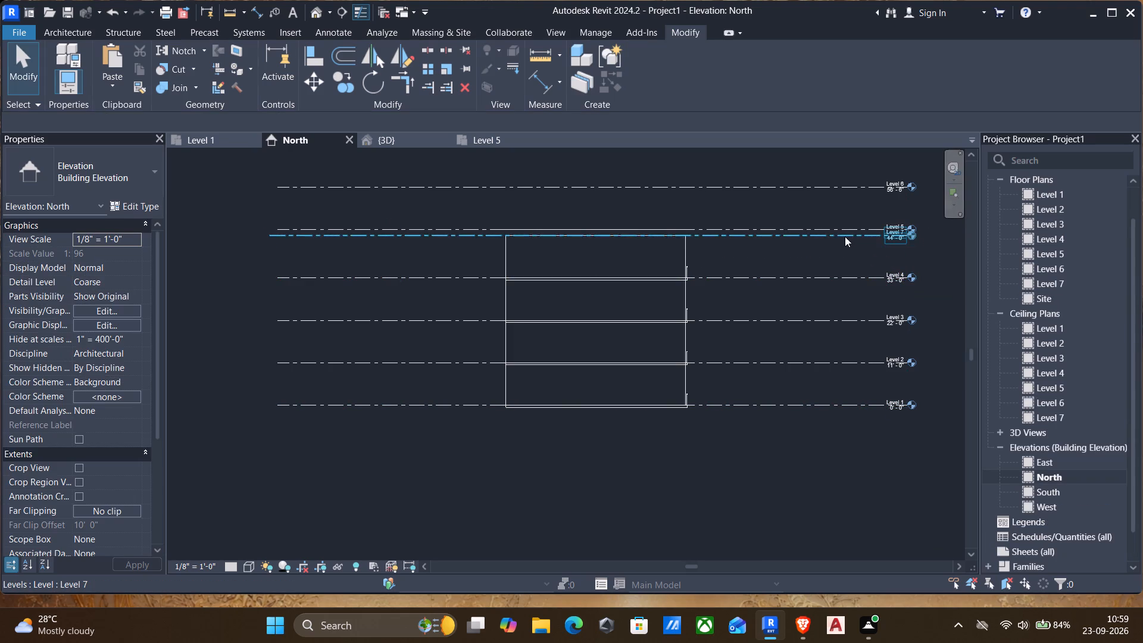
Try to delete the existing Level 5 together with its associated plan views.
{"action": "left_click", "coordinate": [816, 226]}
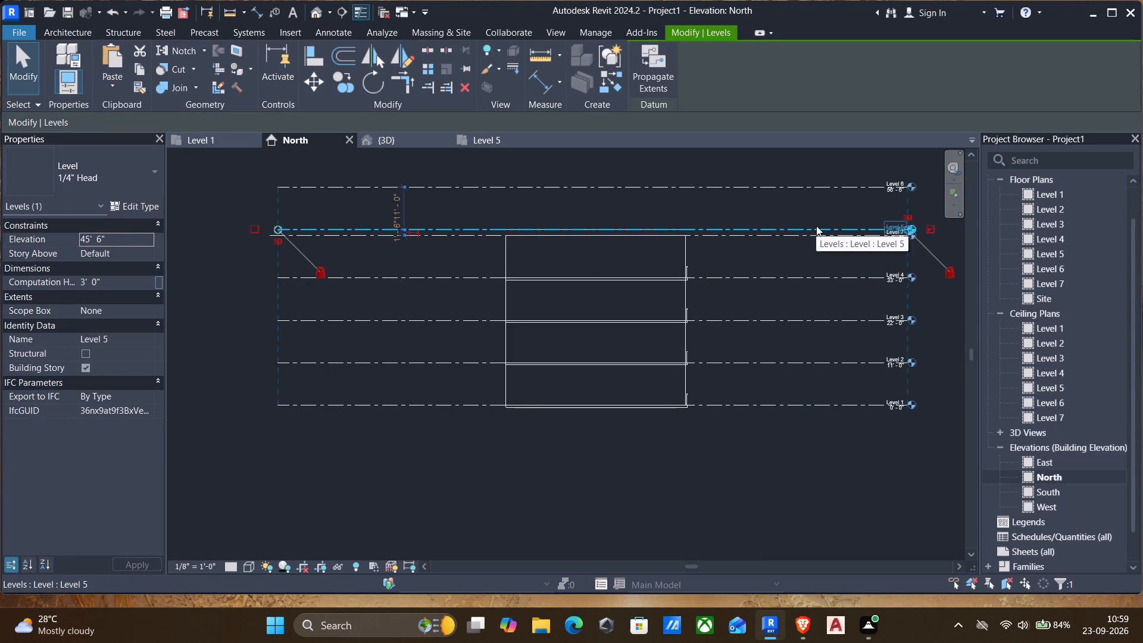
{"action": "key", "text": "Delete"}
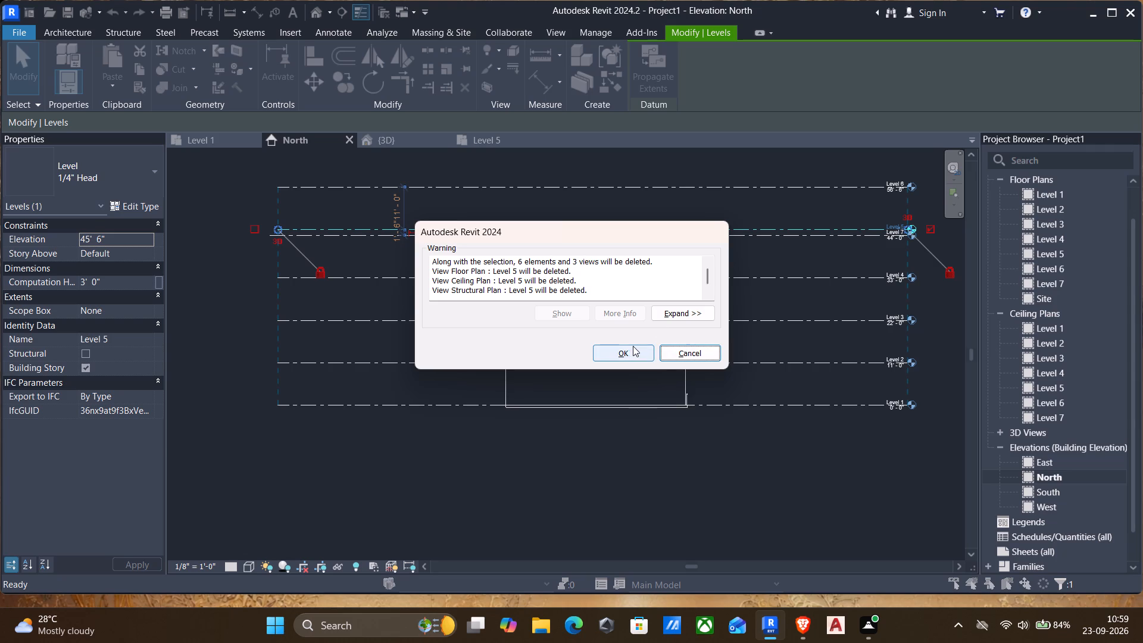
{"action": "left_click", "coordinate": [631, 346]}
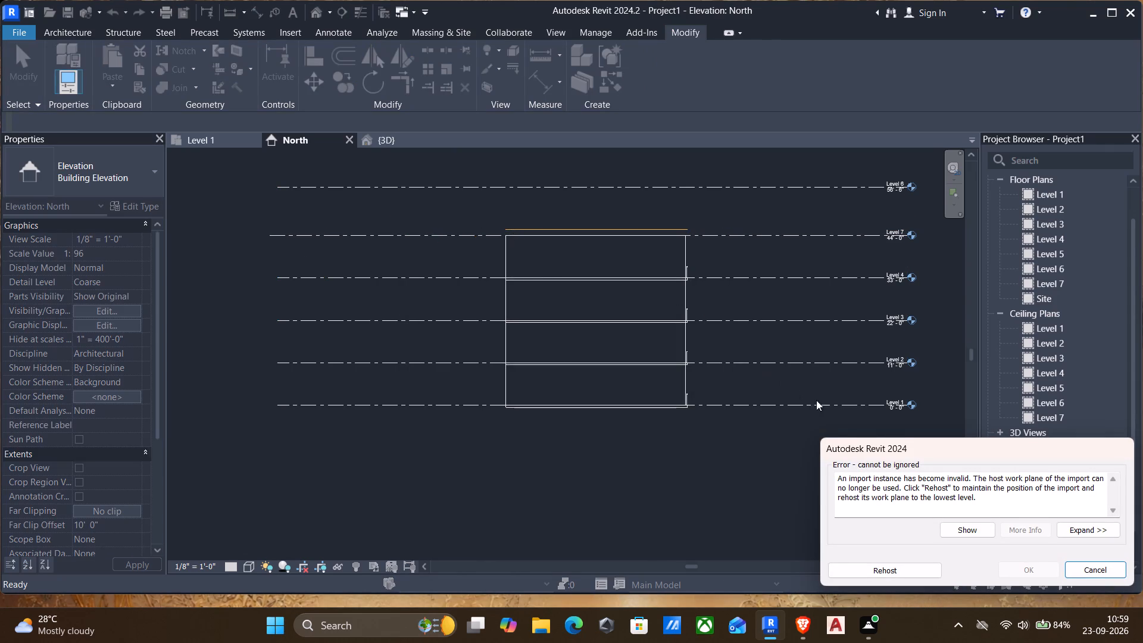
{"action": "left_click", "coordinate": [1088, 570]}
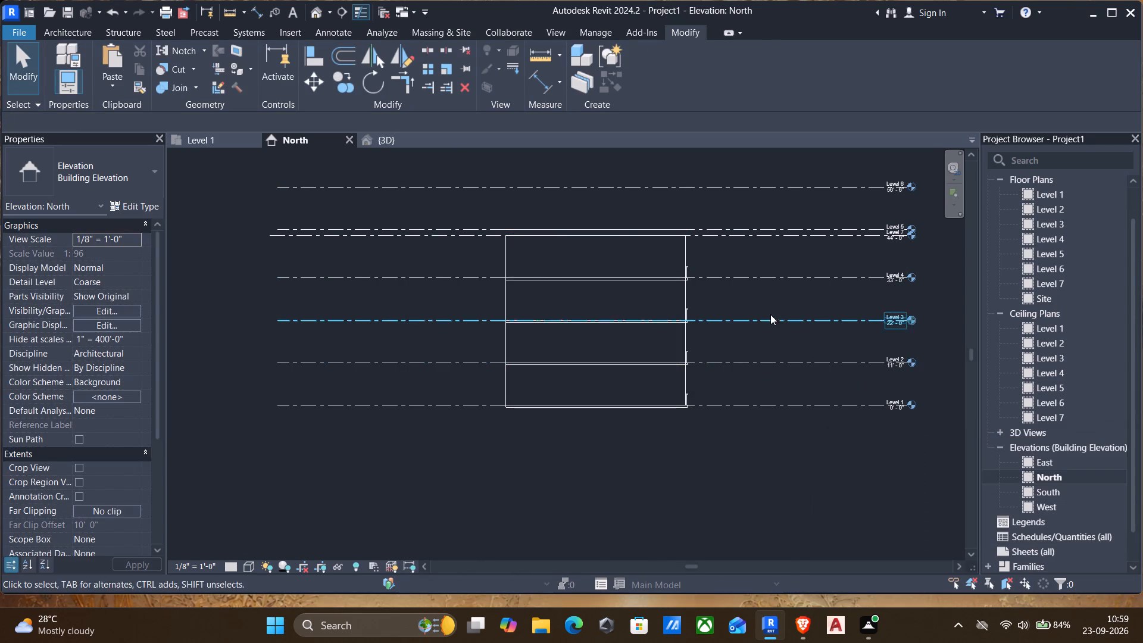
Delete Level 5 together with its associated plan views, rehosting the affected import instance to the lowest level.
{"action": "left_click", "coordinate": [548, 226]}
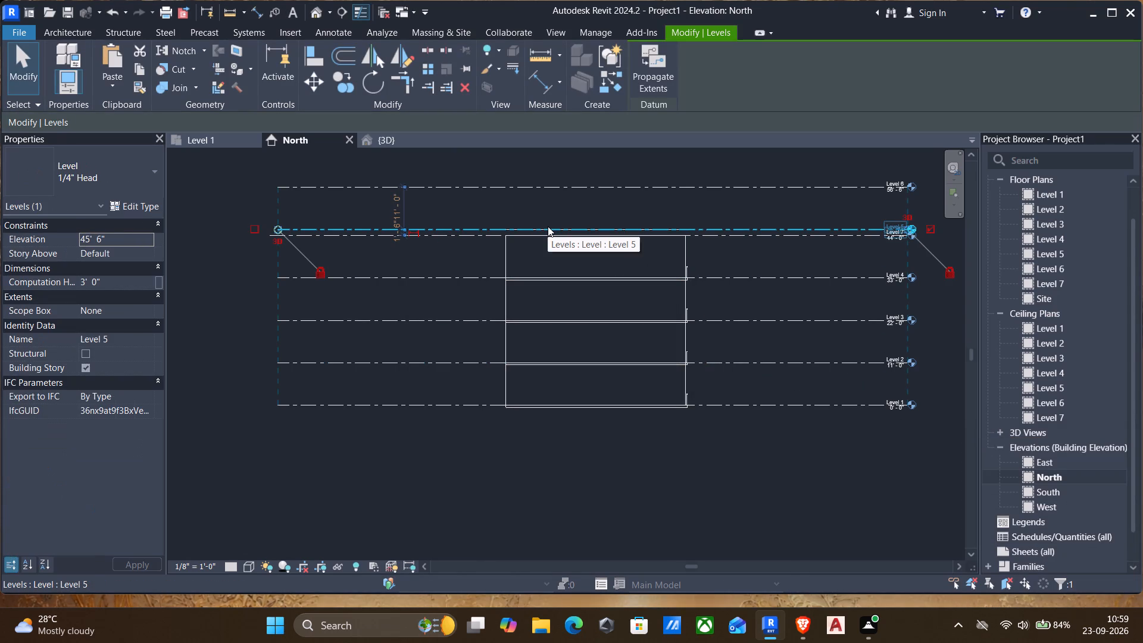
{"action": "key", "text": "Delete"}
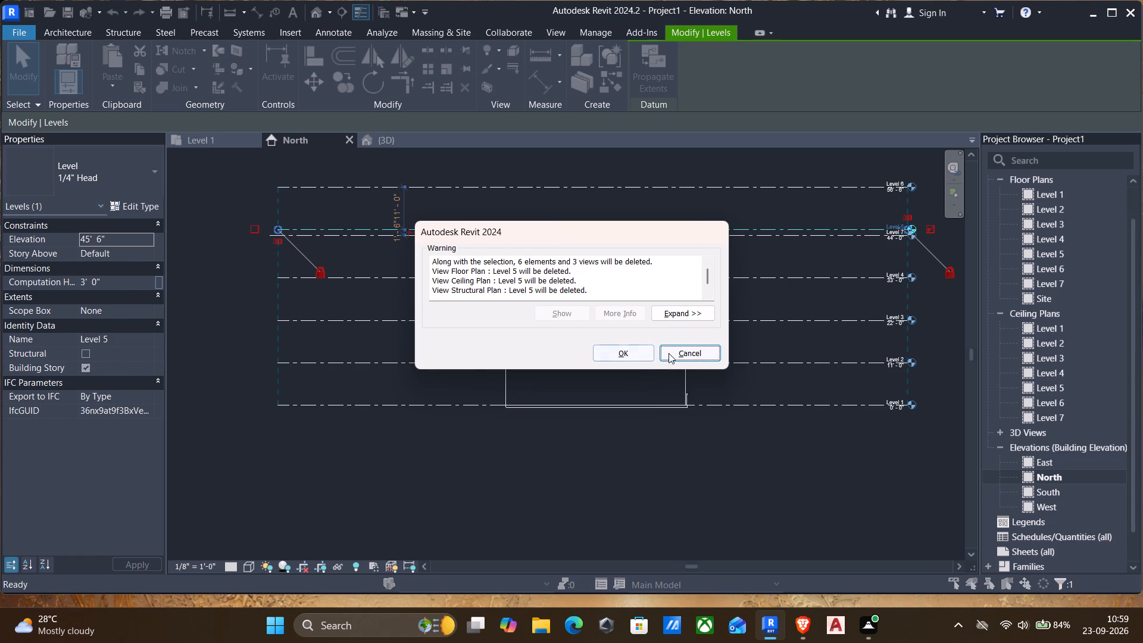
{"action": "left_click", "coordinate": [631, 349]}
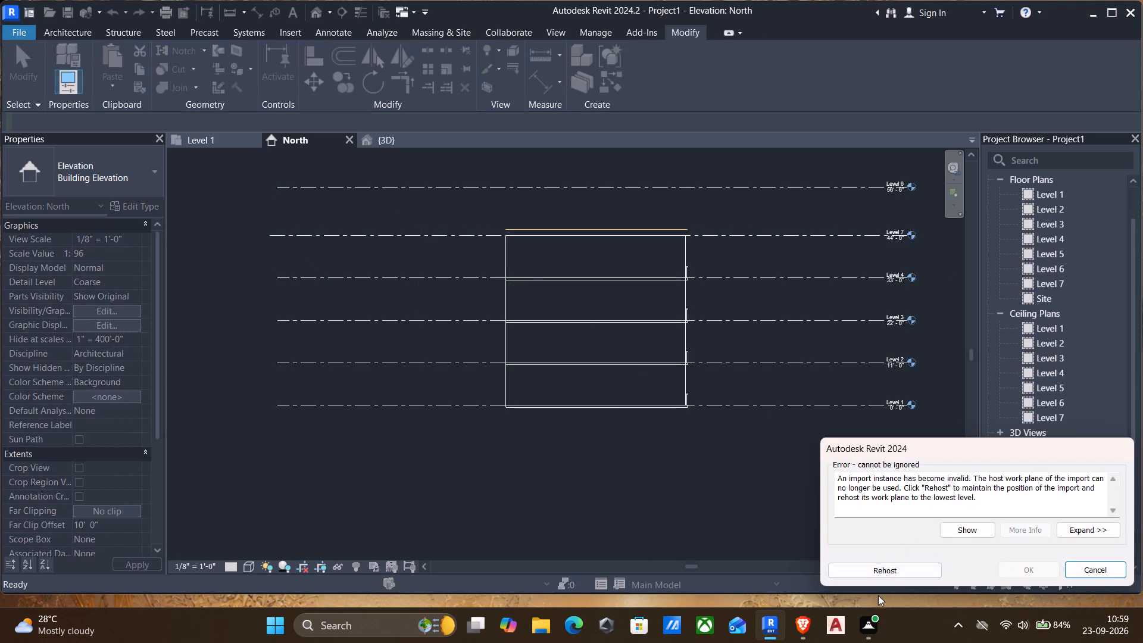
{"action": "left_click", "coordinate": [891, 572]}
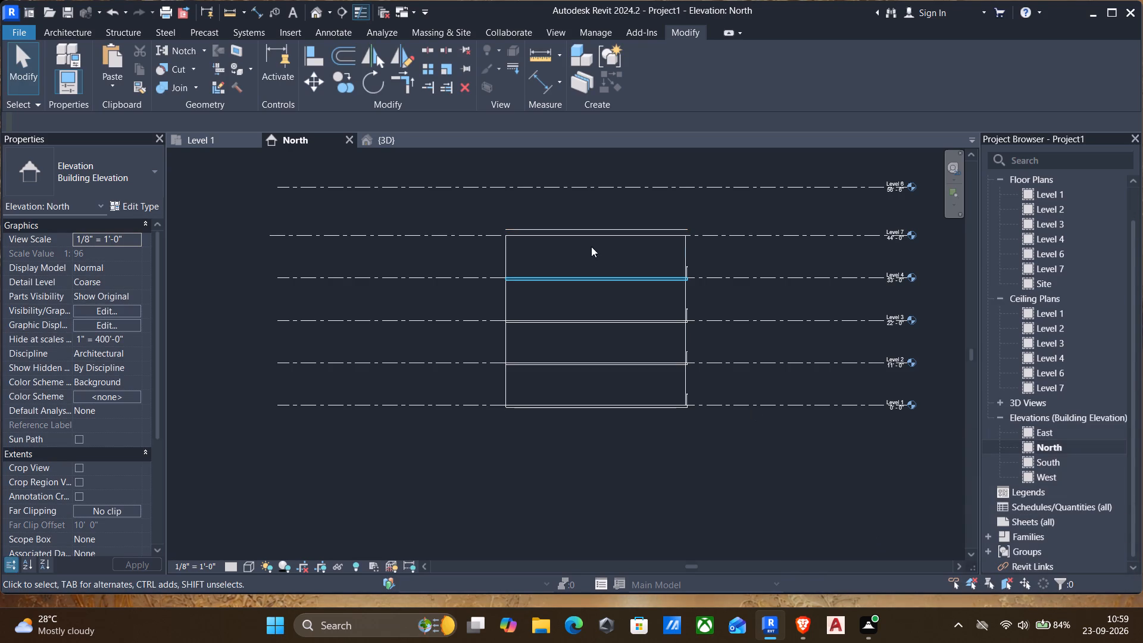
Delete the rehosted import instance left as a line just above the top storey.
{"action": "left_click", "coordinate": [573, 226]}
{"action": "key", "text": "Delete"}
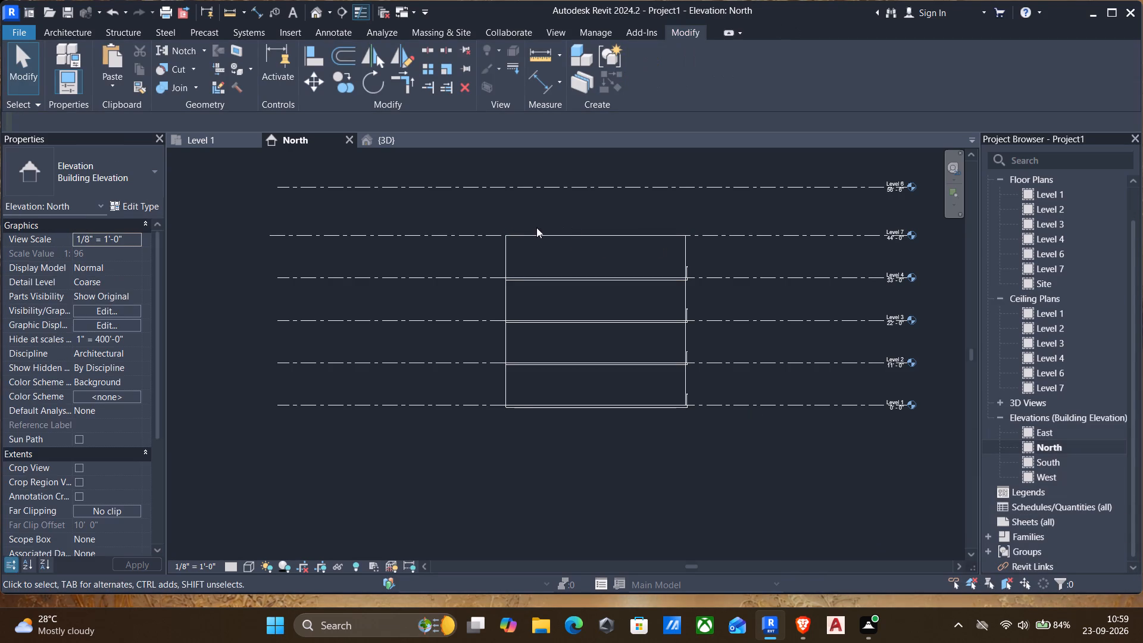
Delete Level 6, the topmost level line, together with its associated plan views.
{"action": "scroll", "coordinate": [529, 230], "scroll_direction": "down", "scroll_amount": 1}
{"action": "scroll", "coordinate": [470, 233], "scroll_direction": "up", "scroll_amount": 3}
{"action": "scroll", "coordinate": [469, 213], "scroll_direction": "down", "scroll_amount": 3}
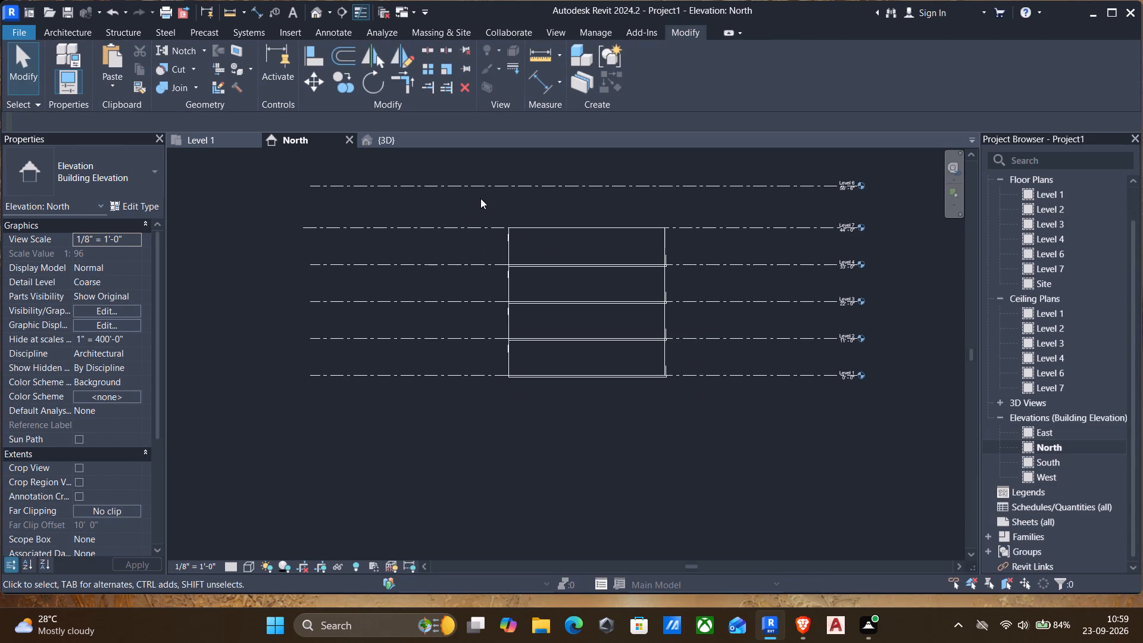
{"action": "left_click", "coordinate": [469, 186]}
{"action": "key", "text": "Delete"}
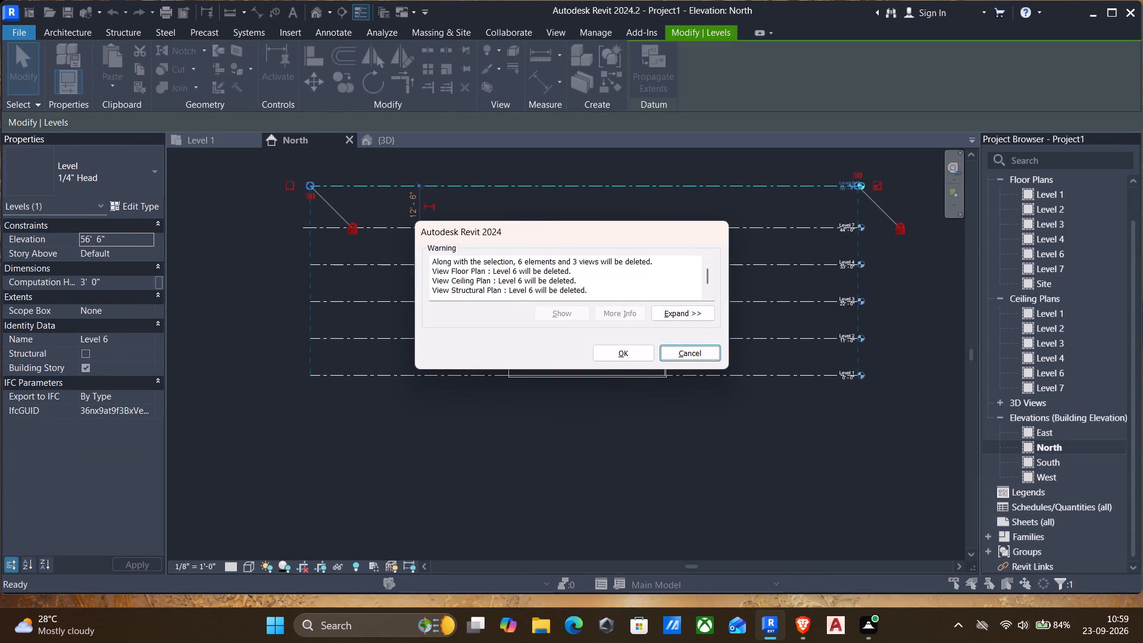
{"action": "left_click", "coordinate": [623, 351]}
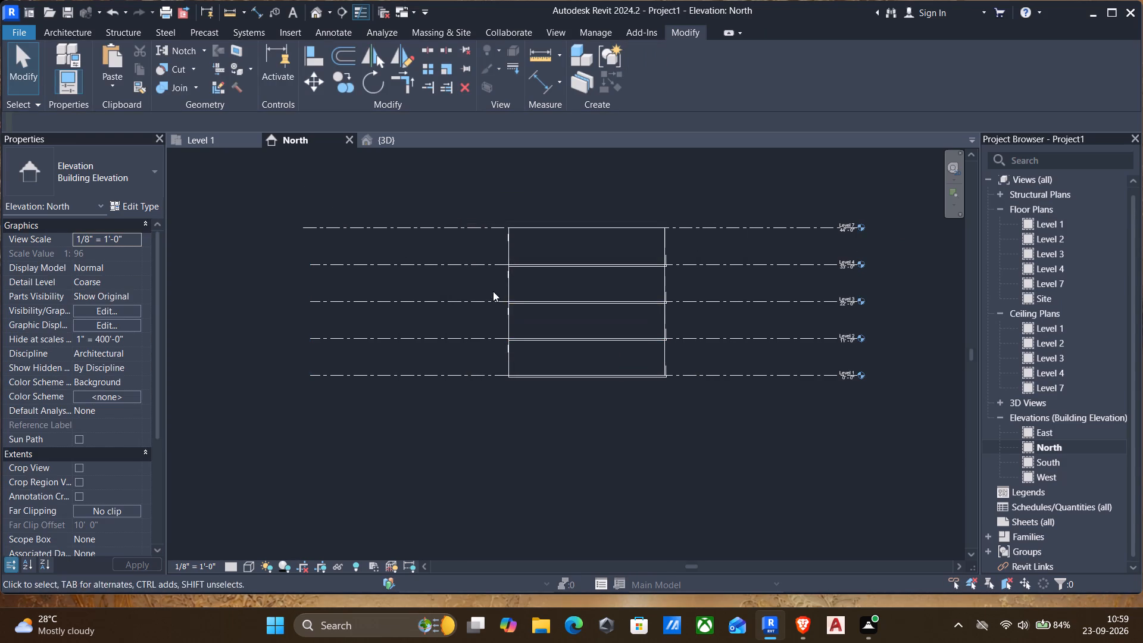
Add a new level with an 11' offset above Level 7, spanning the full length of that level line.
{"action": "middle_click_drag", "start_coordinate": [493, 291], "coordinate": [487, 341]}
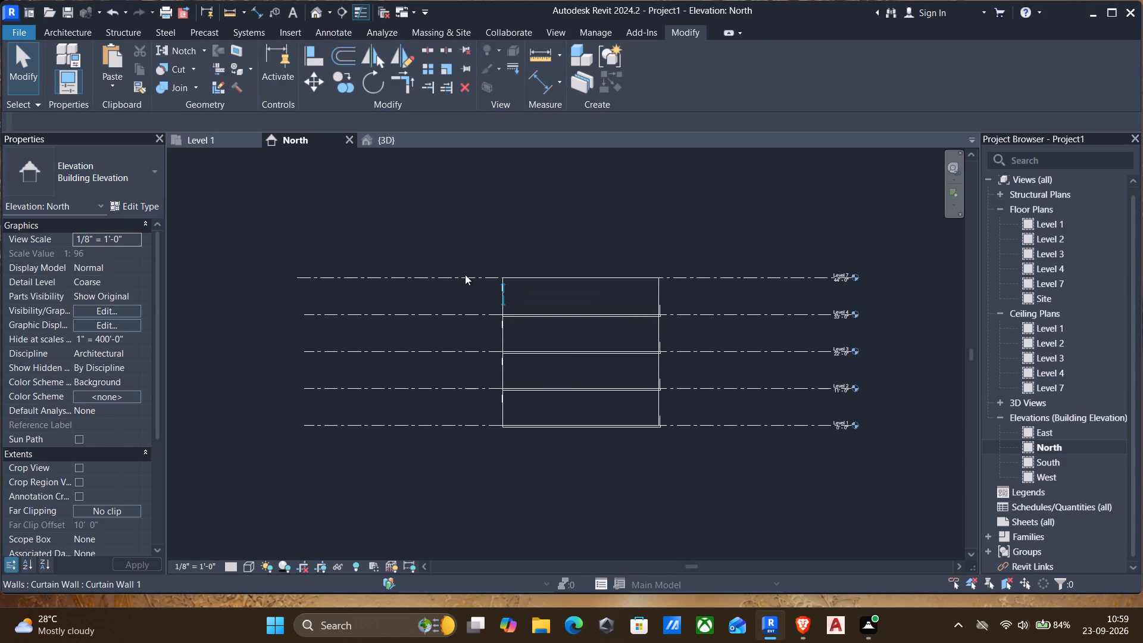
{"action": "type", "text": "ll"}
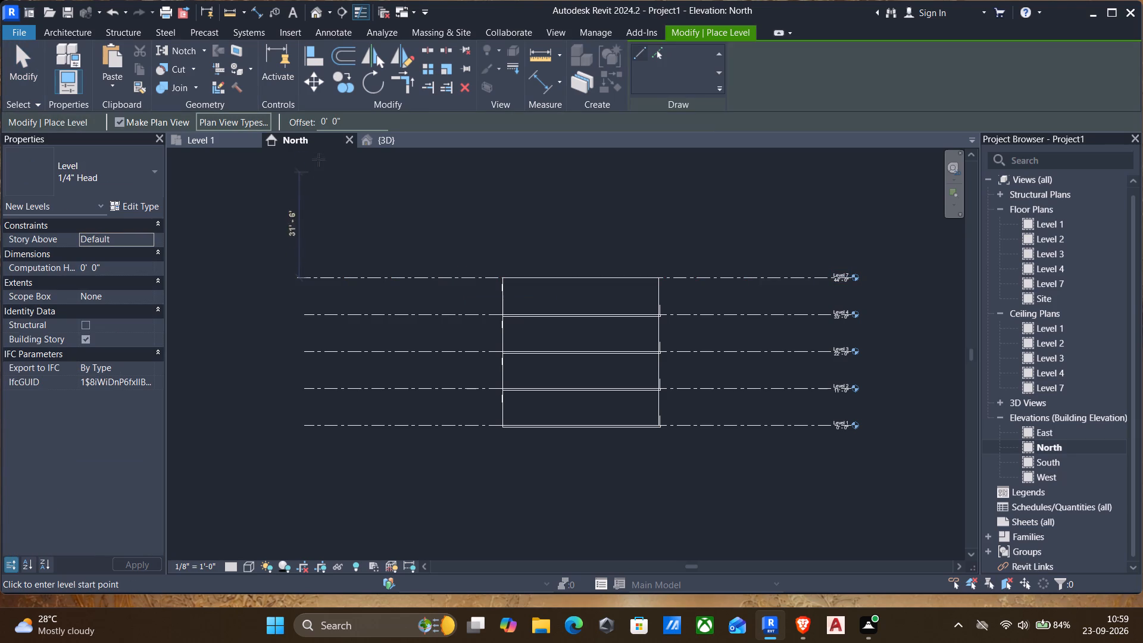
{"action": "left_click_drag", "start_coordinate": [370, 118], "coordinate": [120, 119]}
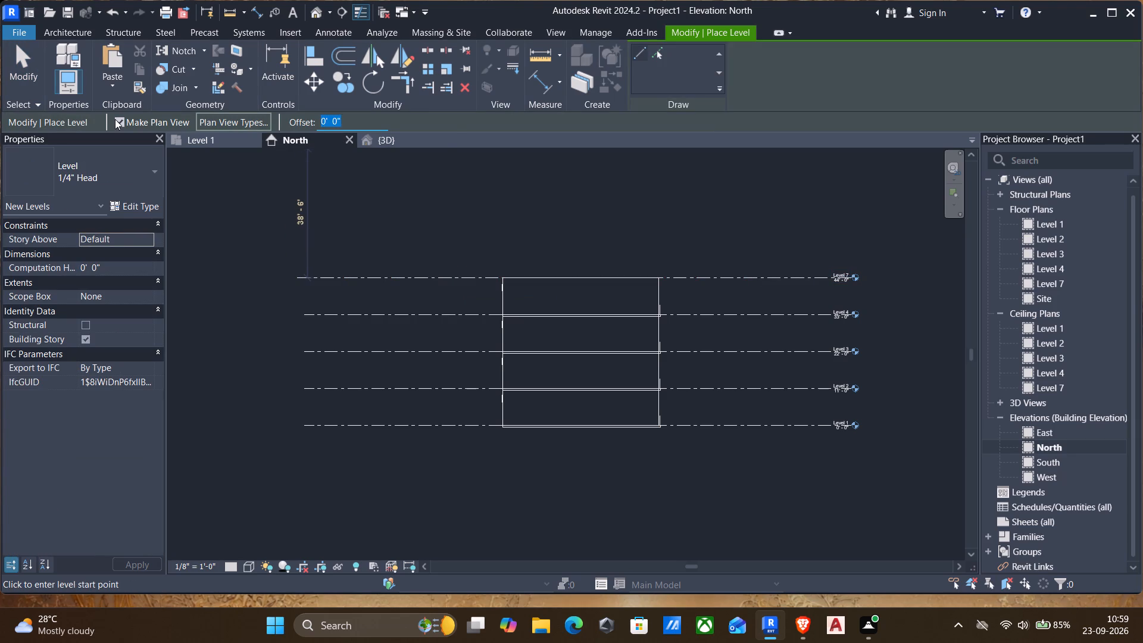
{"action": "type", "text": "11'"}
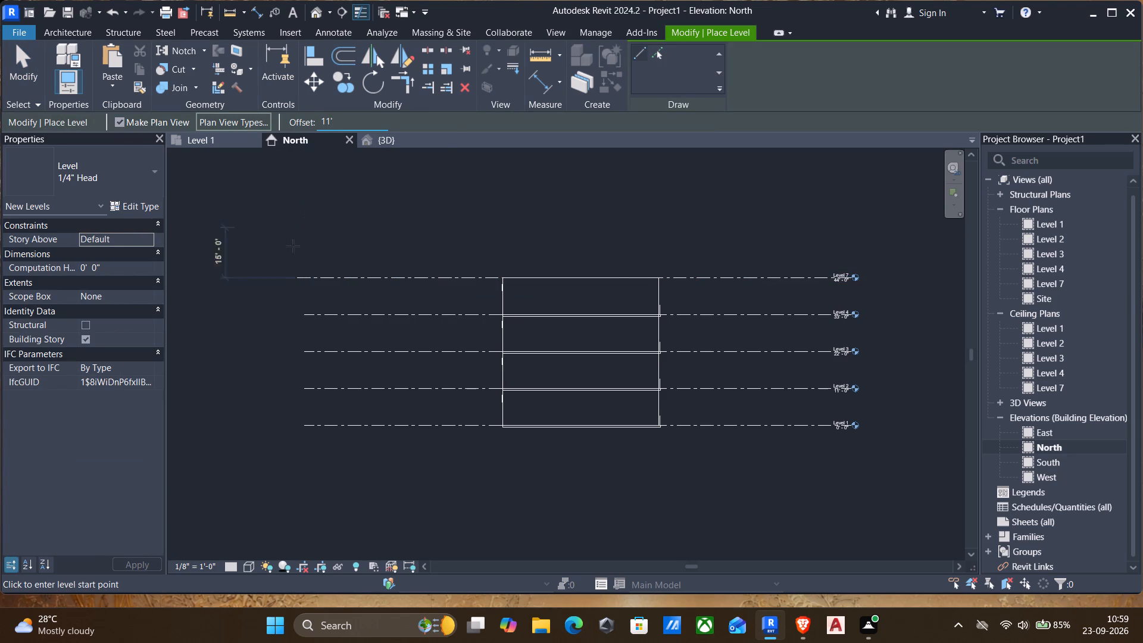
{"action": "left_click", "coordinate": [302, 273]}
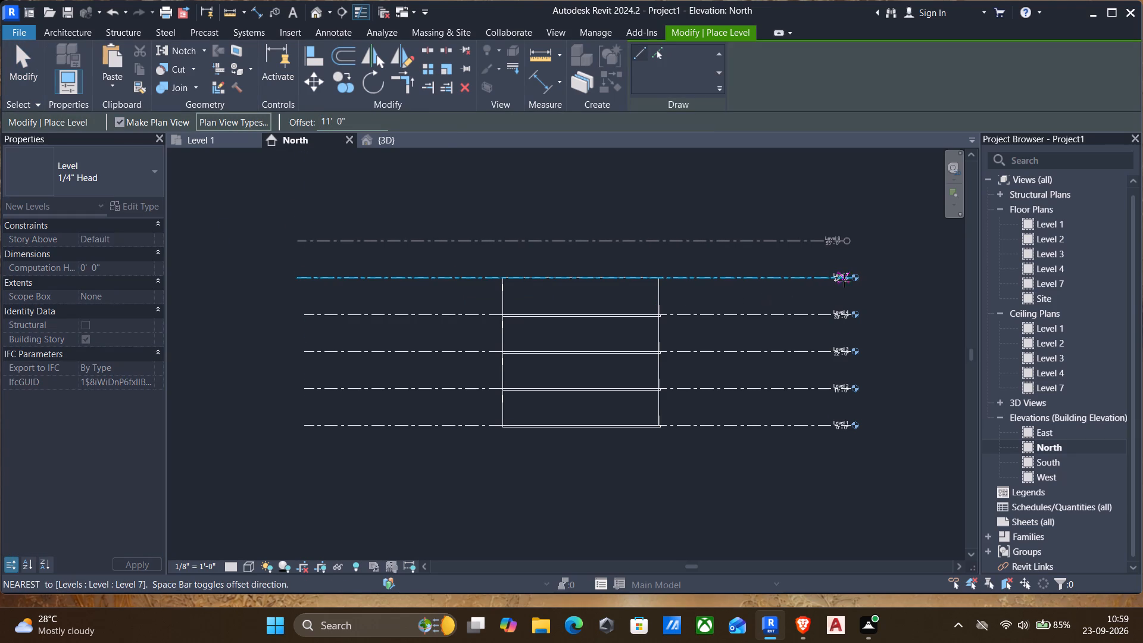
{"action": "left_click", "coordinate": [845, 280]}
{"action": "key", "text": "Escape"}
{"action": "key", "text": "Escape"}
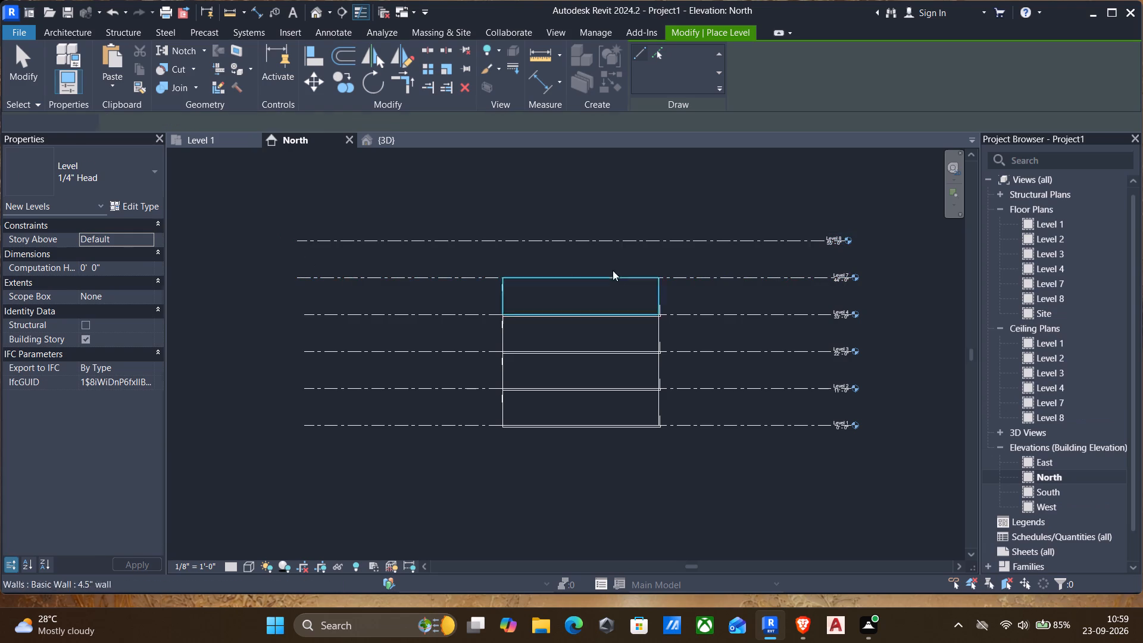
In the 3D view, copy the 6" floor on Level 1 and paste it aligned to Level 7.
{"action": "left_click", "coordinate": [408, 141]}
{"action": "scroll", "coordinate": [439, 199], "scroll_direction": "down", "scroll_amount": 3}
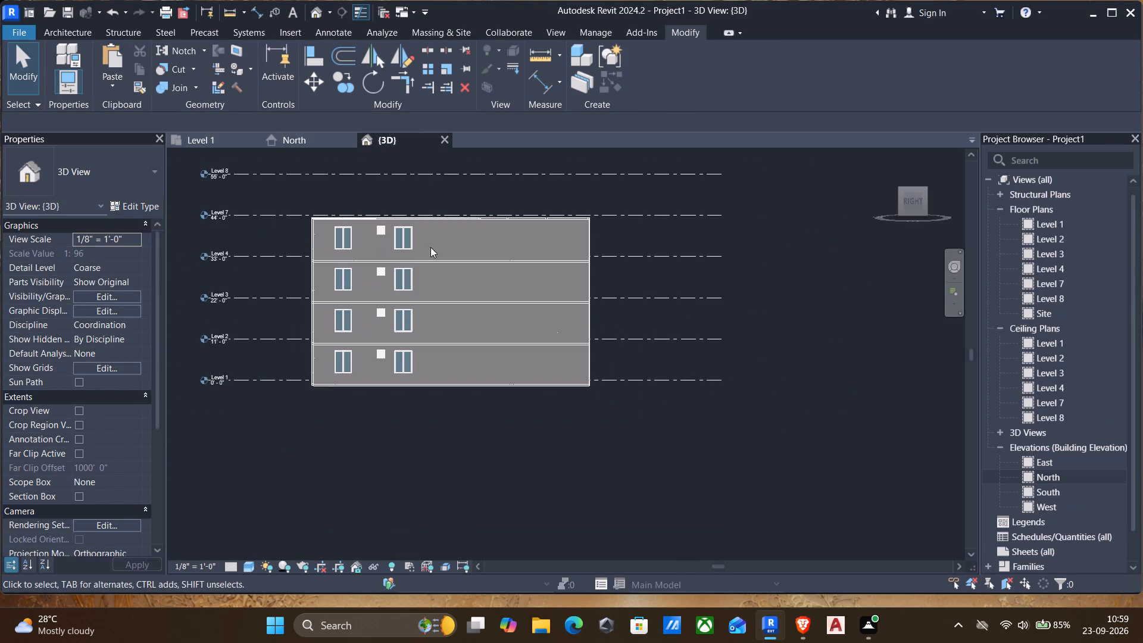
{"action": "middle_click_drag", "start_coordinate": [414, 266], "coordinate": [517, 352], "text": "shift"}
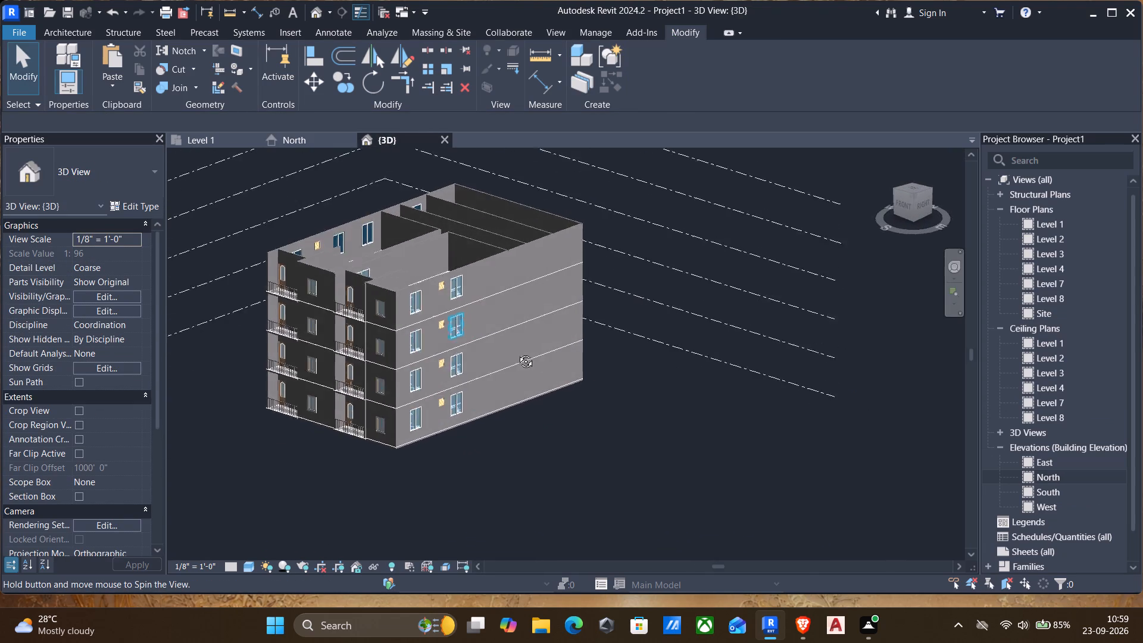
{"action": "middle_click_drag", "start_coordinate": [517, 352], "coordinate": [546, 321], "text": "shift"}
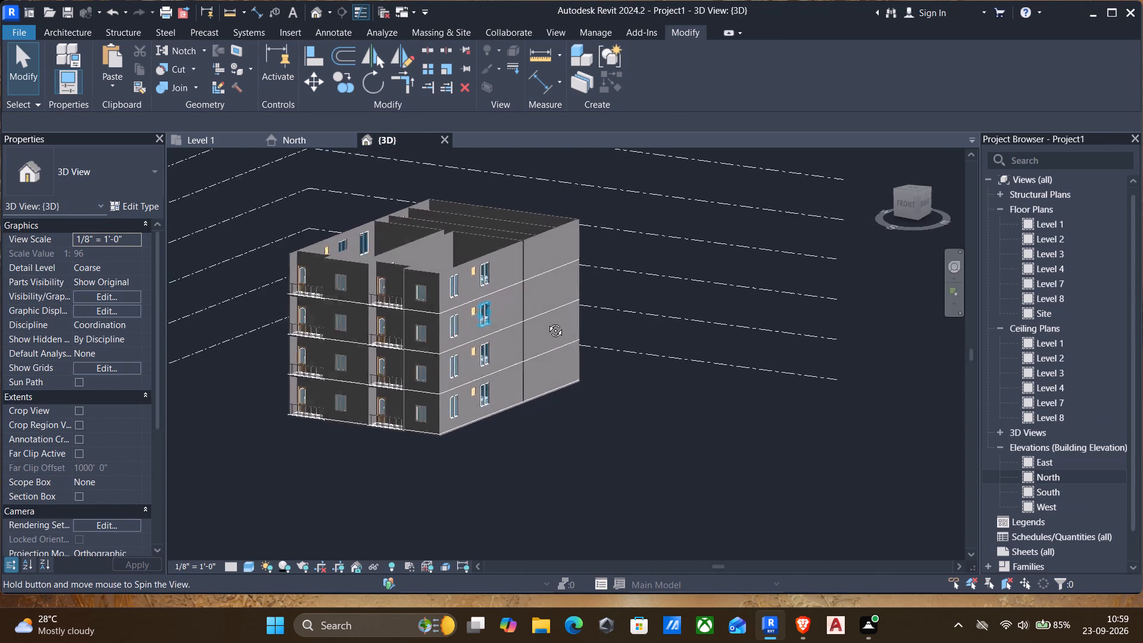
{"action": "middle_click_drag", "start_coordinate": [546, 321], "coordinate": [539, 323], "text": "shift"}
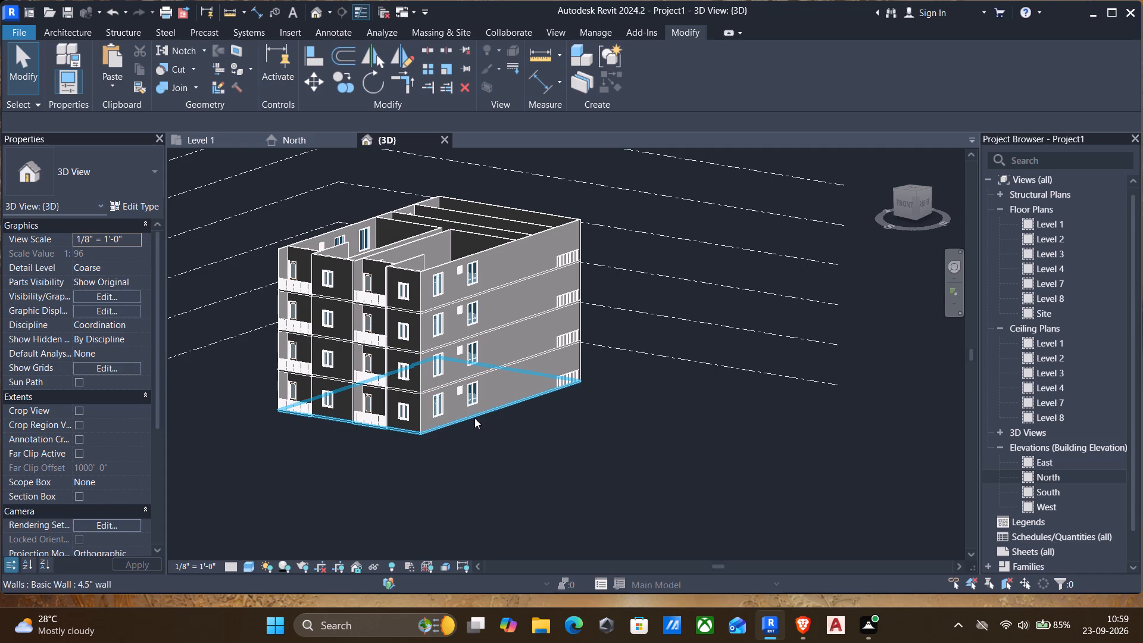
{"action": "left_click", "coordinate": [474, 418]}
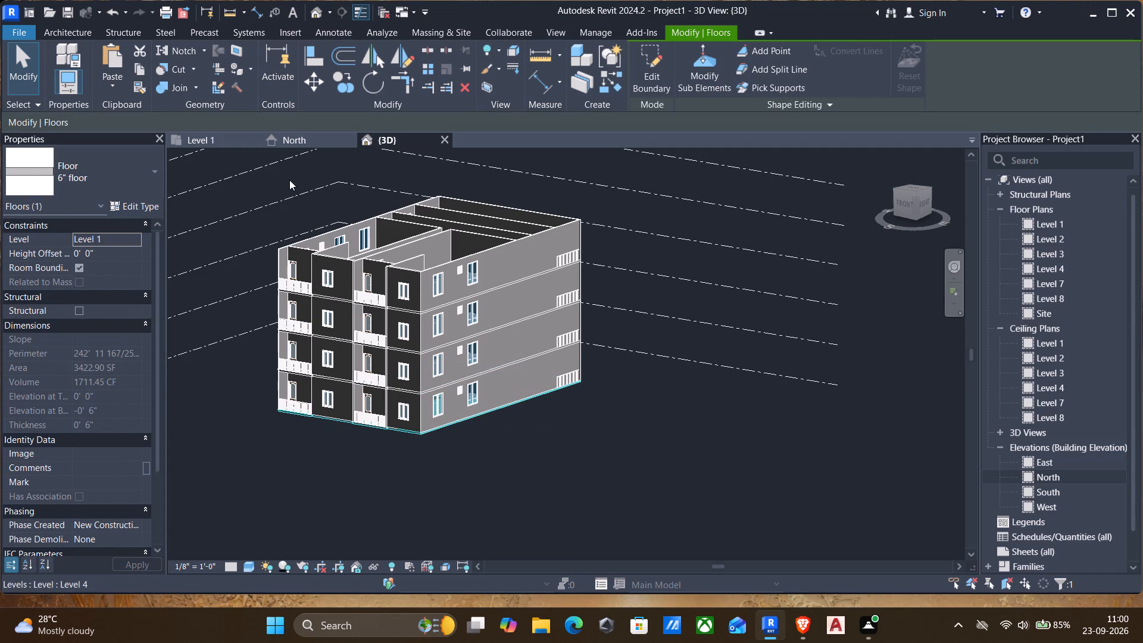
{"action": "left_click", "coordinate": [138, 70]}
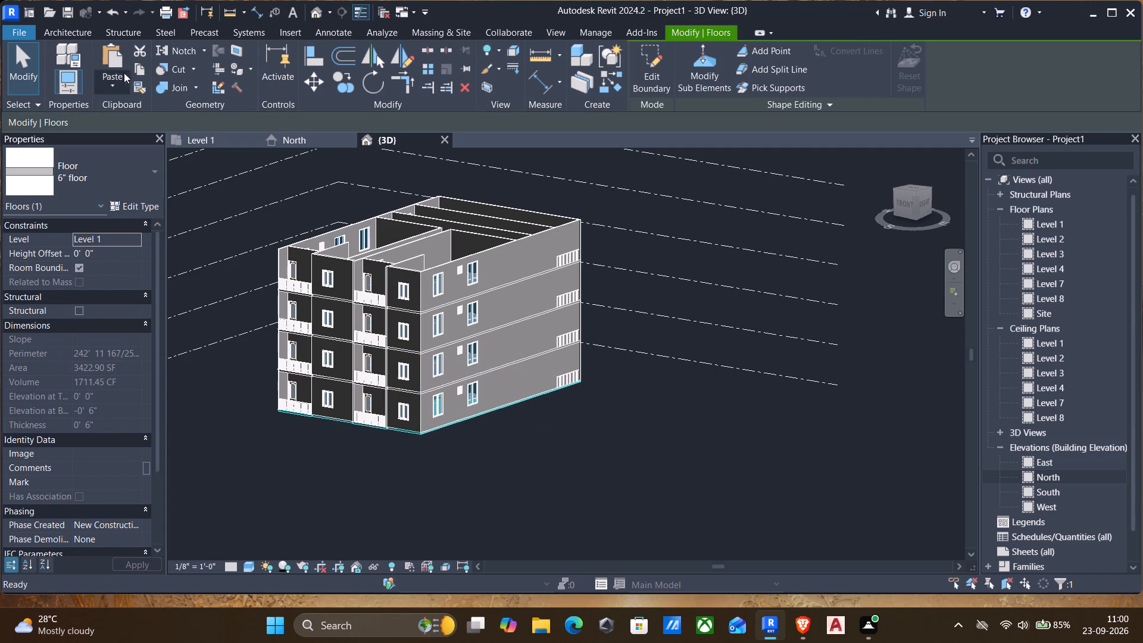
{"action": "left_click", "coordinate": [115, 70]}
{"action": "left_click", "coordinate": [114, 79]}
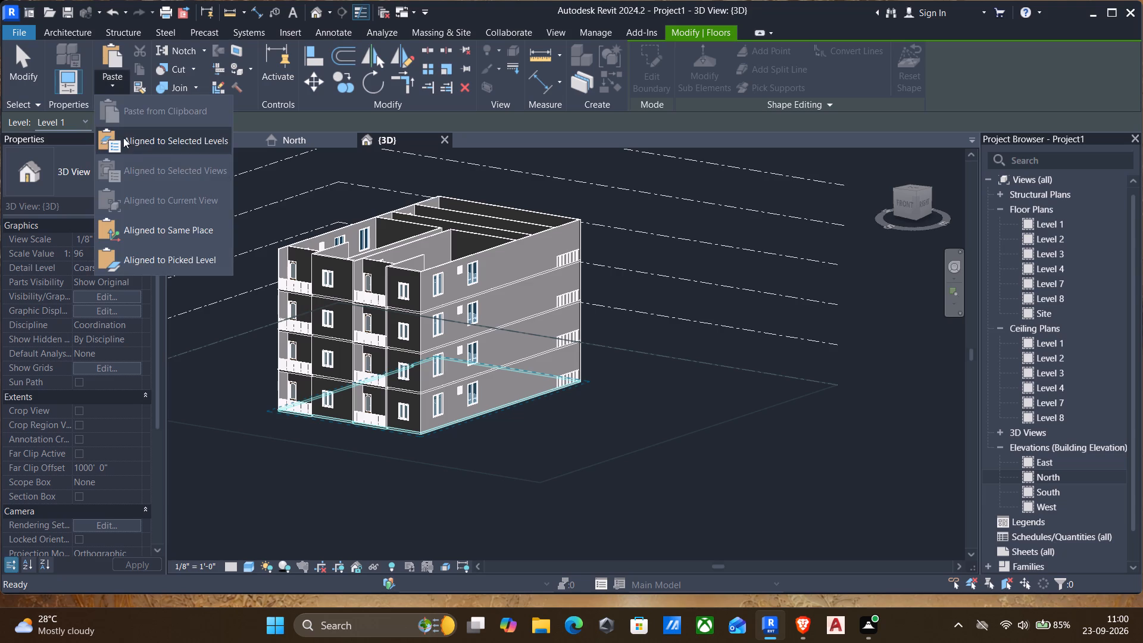
{"action": "left_click", "coordinate": [126, 142]}
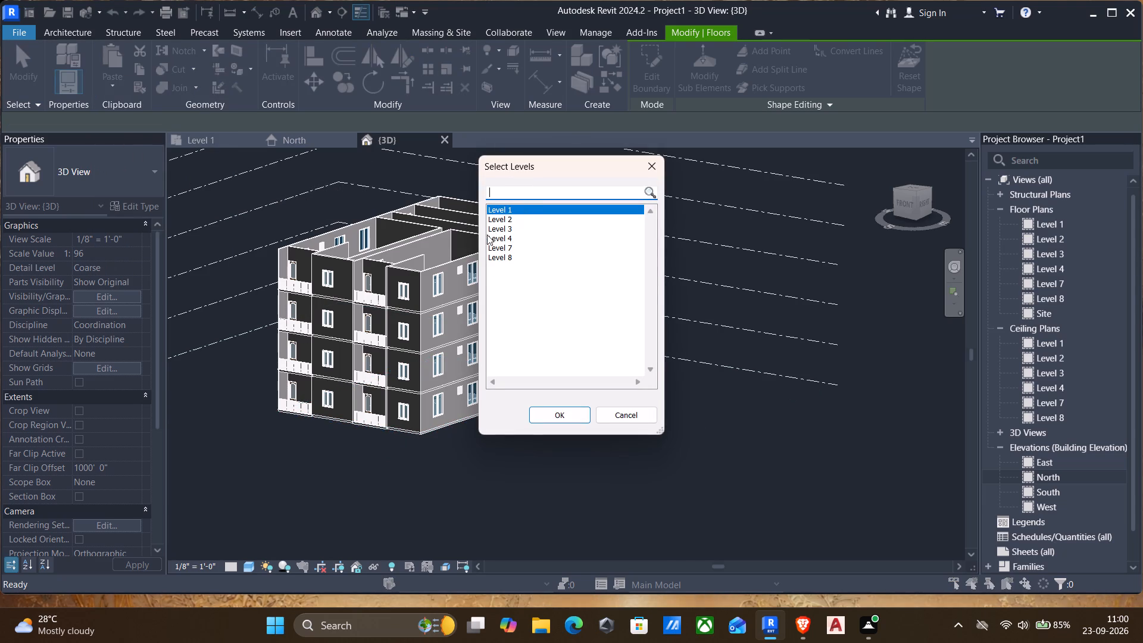
{"action": "left_click", "coordinate": [499, 245]}
{"action": "left_click", "coordinate": [563, 413]}
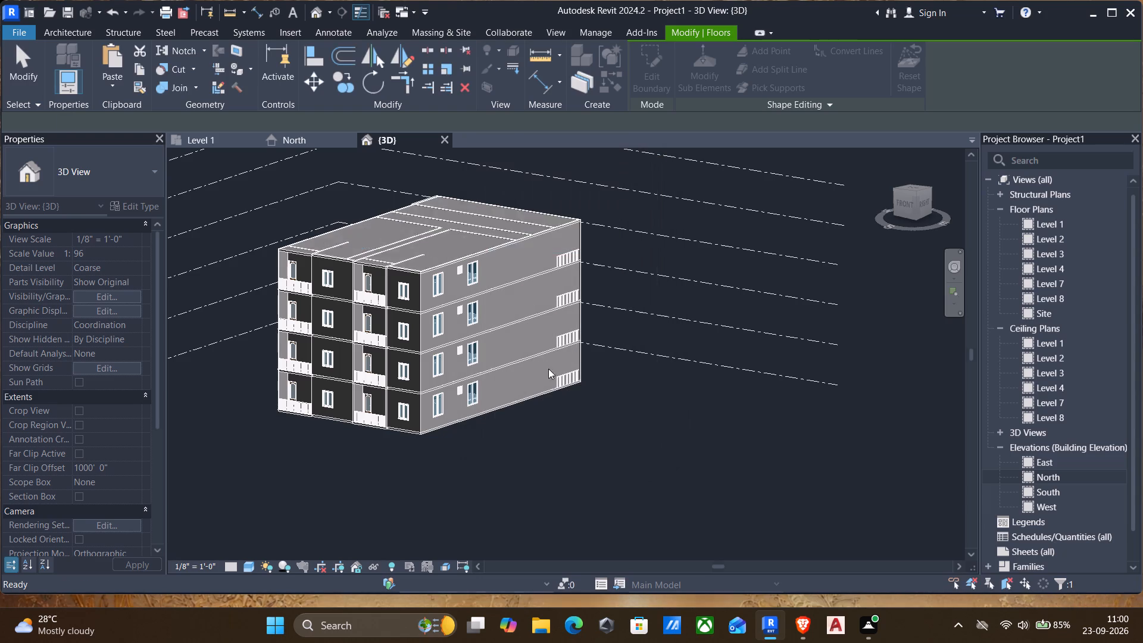
{"action": "key", "text": "Escape"}
Examine the slab closing the top storey up close and review its level, elevations and thickness in its properties.
{"action": "scroll", "coordinate": [466, 316], "scroll_direction": "up", "scroll_amount": 5}
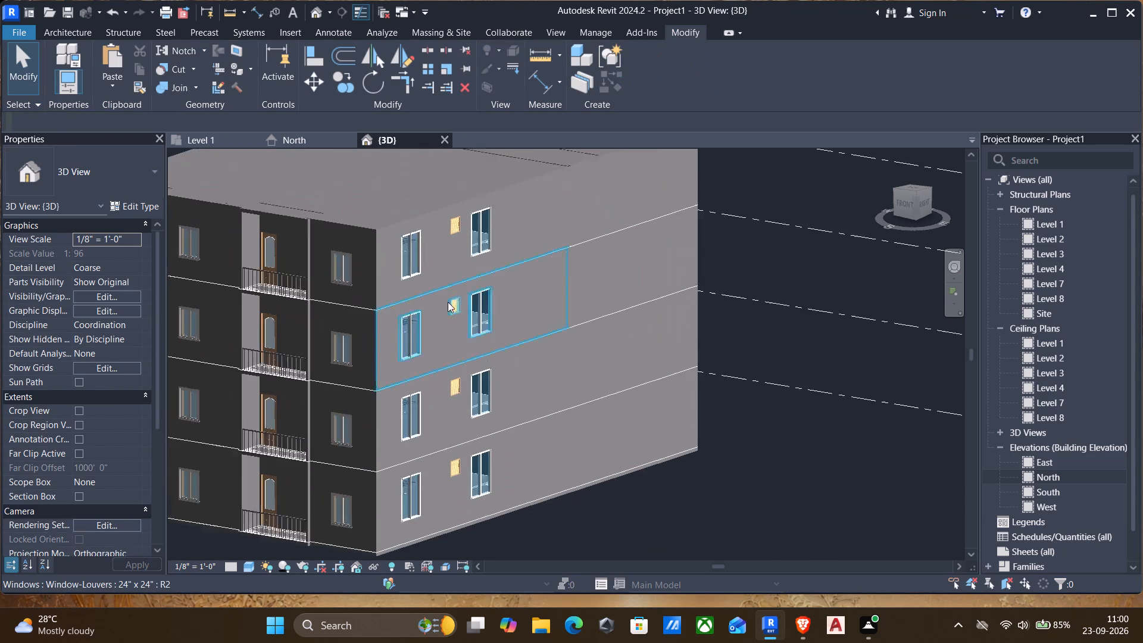
{"action": "scroll", "coordinate": [433, 295], "scroll_direction": "up", "scroll_amount": 3}
{"action": "scroll", "coordinate": [429, 294], "scroll_direction": "down", "scroll_amount": 2}
{"action": "scroll", "coordinate": [354, 216], "scroll_direction": "down", "scroll_amount": 3}
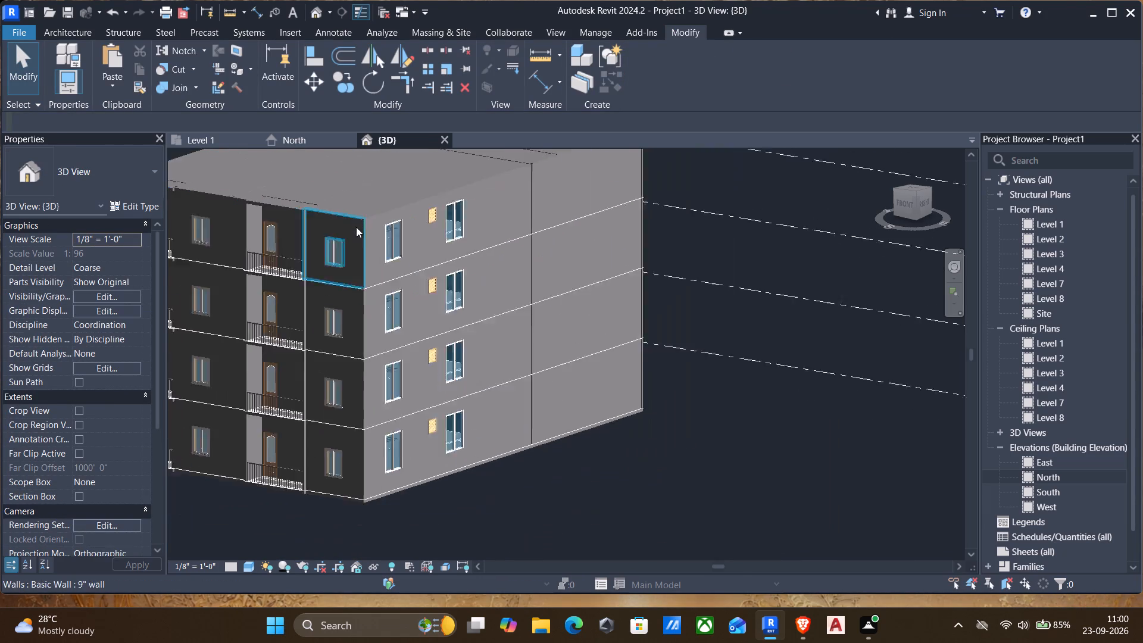
{"action": "middle_click_drag", "start_coordinate": [383, 249], "coordinate": [548, 237], "text": "shift"}
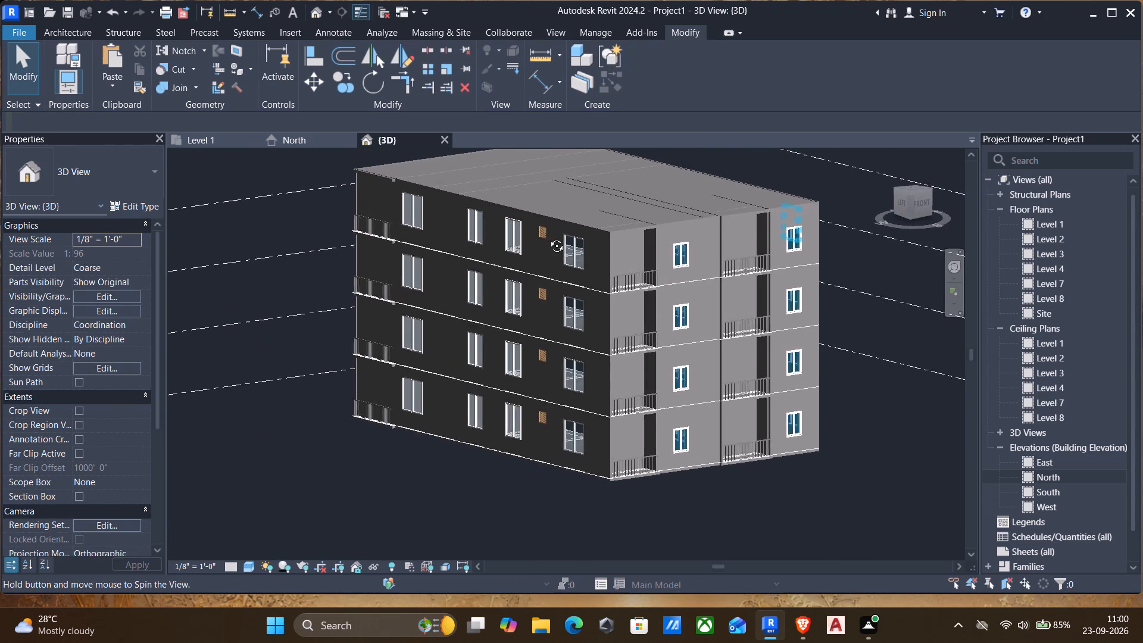
{"action": "middle_click_drag", "start_coordinate": [548, 237], "coordinate": [547, 238], "text": "shift"}
{"action": "scroll", "coordinate": [622, 233], "scroll_direction": "up", "scroll_amount": 3}
{"action": "scroll", "coordinate": [544, 229], "scroll_direction": "up", "scroll_amount": 4}
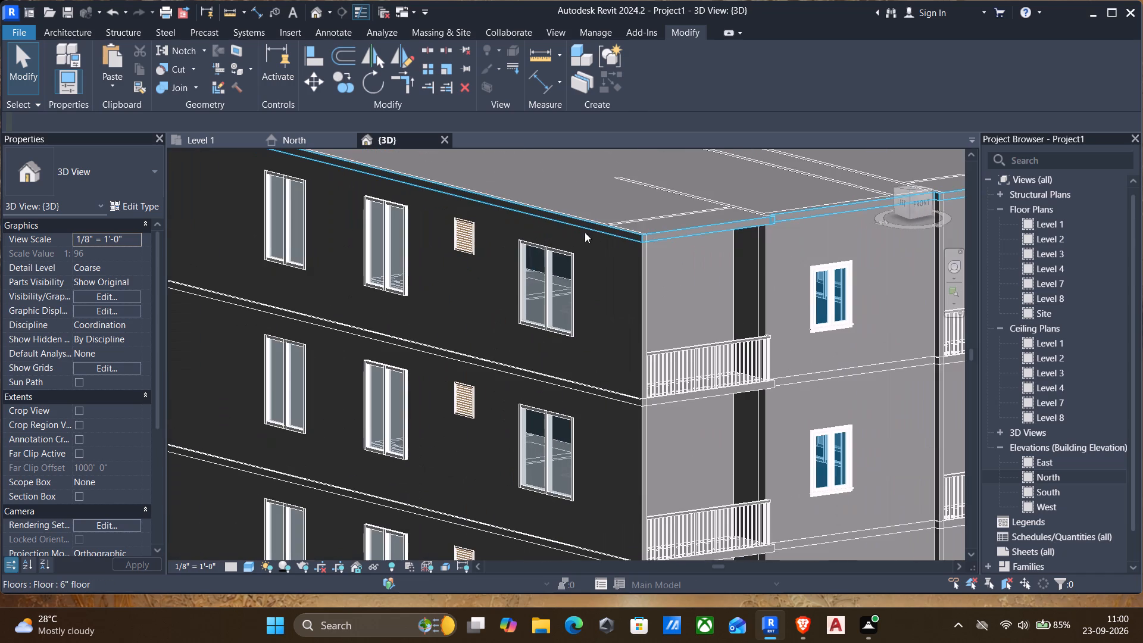
{"action": "left_click", "coordinate": [674, 232]}
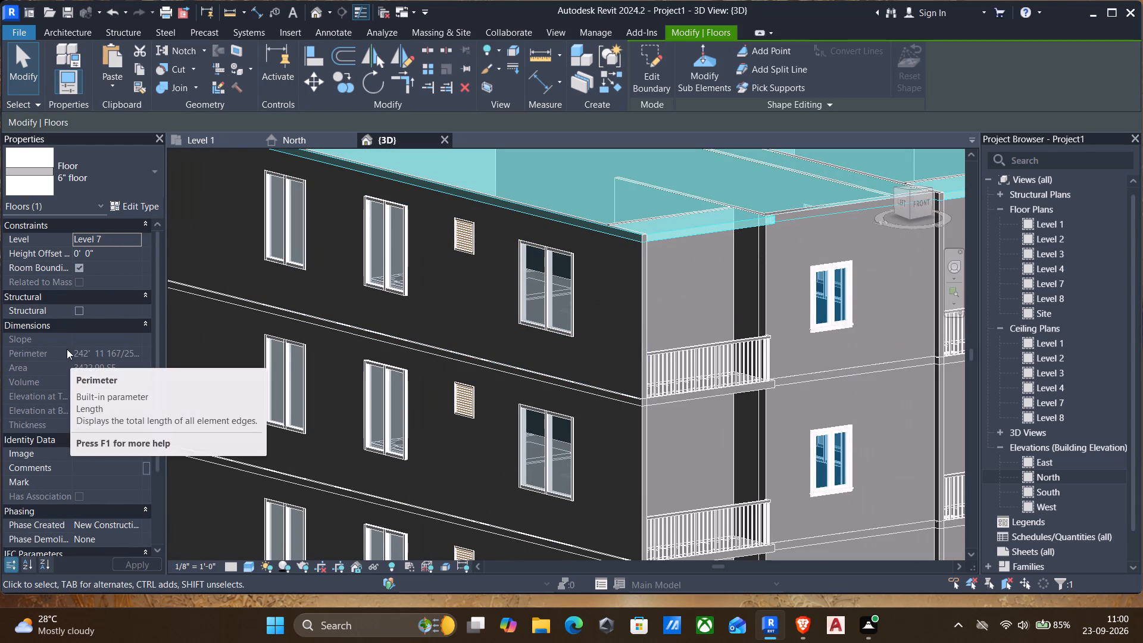
{"action": "scroll", "coordinate": [97, 348], "scroll_direction": "down", "scroll_amount": 2}
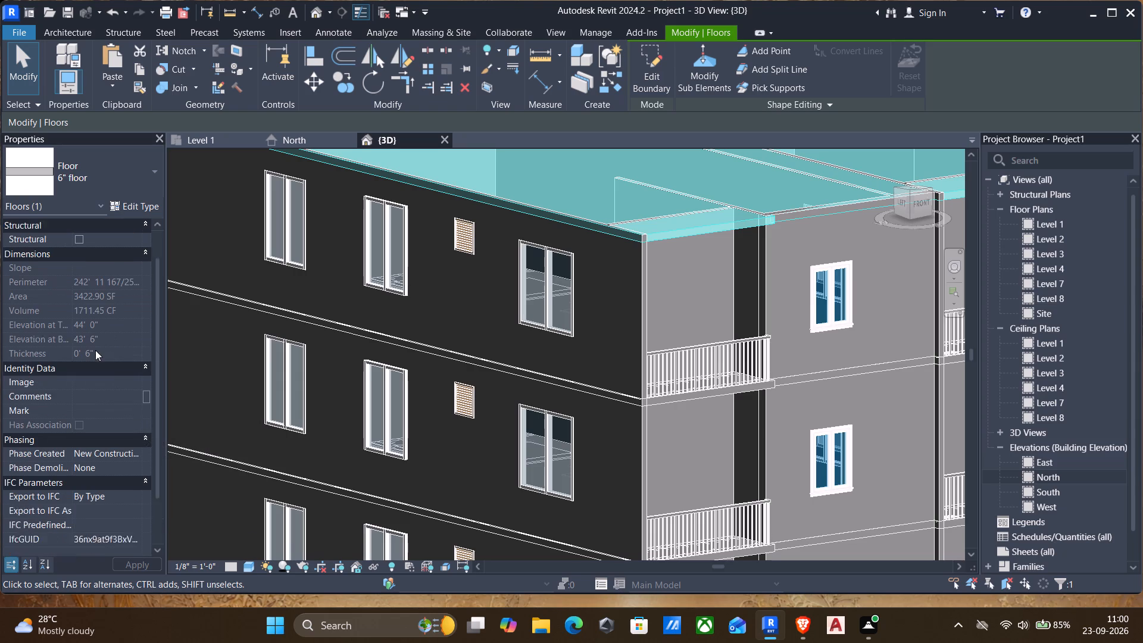
{"action": "scroll", "coordinate": [95, 350], "scroll_direction": "down", "scroll_amount": 3}
{"action": "key", "text": "Escape"}
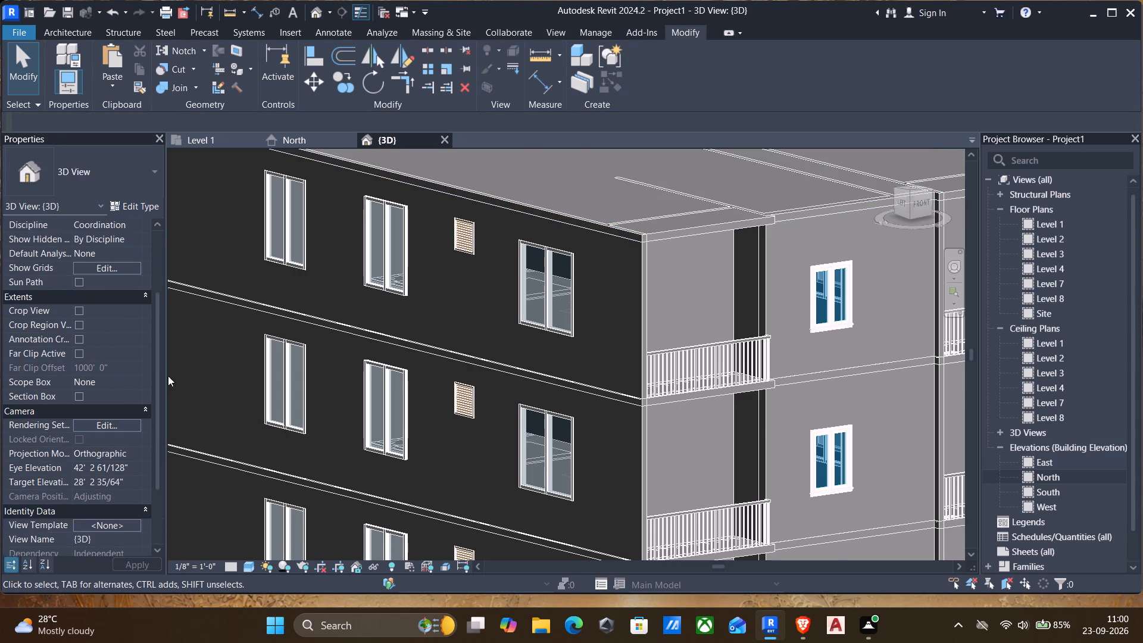
Examine the balcony facade and the top of the four-storey building from several angles.
{"action": "scroll", "coordinate": [170, 374], "scroll_direction": "down", "scroll_amount": 3}
{"action": "middle_click_drag", "start_coordinate": [352, 369], "coordinate": [374, 329]}
{"action": "middle_click_drag", "start_coordinate": [417, 376], "coordinate": [392, 383], "text": "shift"}
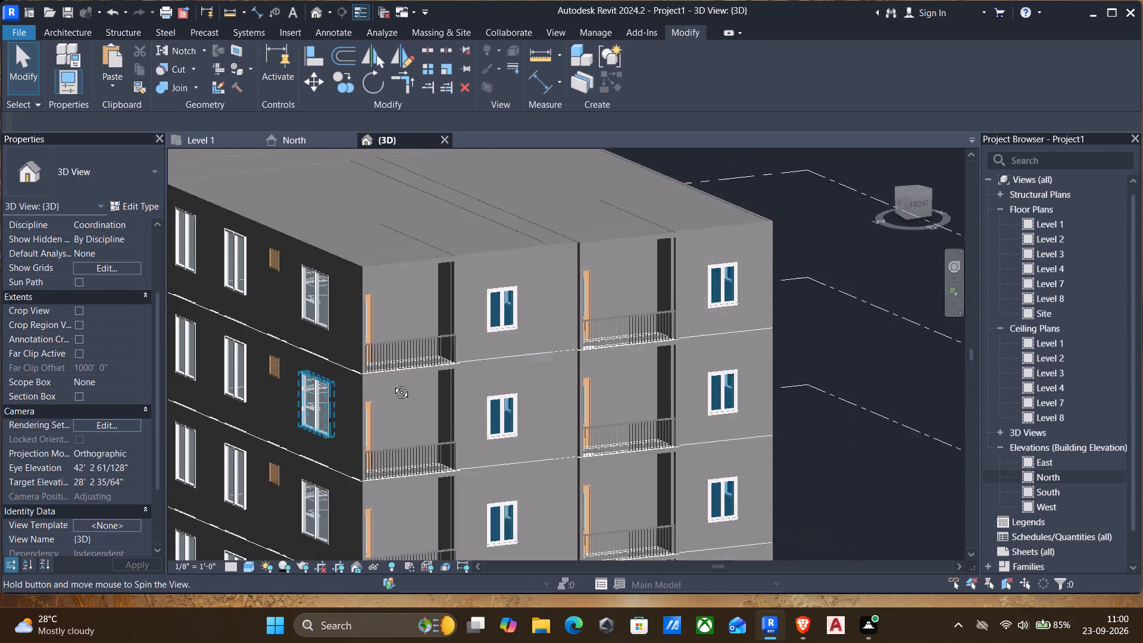
{"action": "middle_click_drag", "start_coordinate": [392, 383], "coordinate": [368, 370], "text": "shift"}
{"action": "scroll", "coordinate": [367, 369], "scroll_direction": "down", "scroll_amount": 2}
{"action": "middle_click_drag", "start_coordinate": [379, 368], "coordinate": [620, 282]}
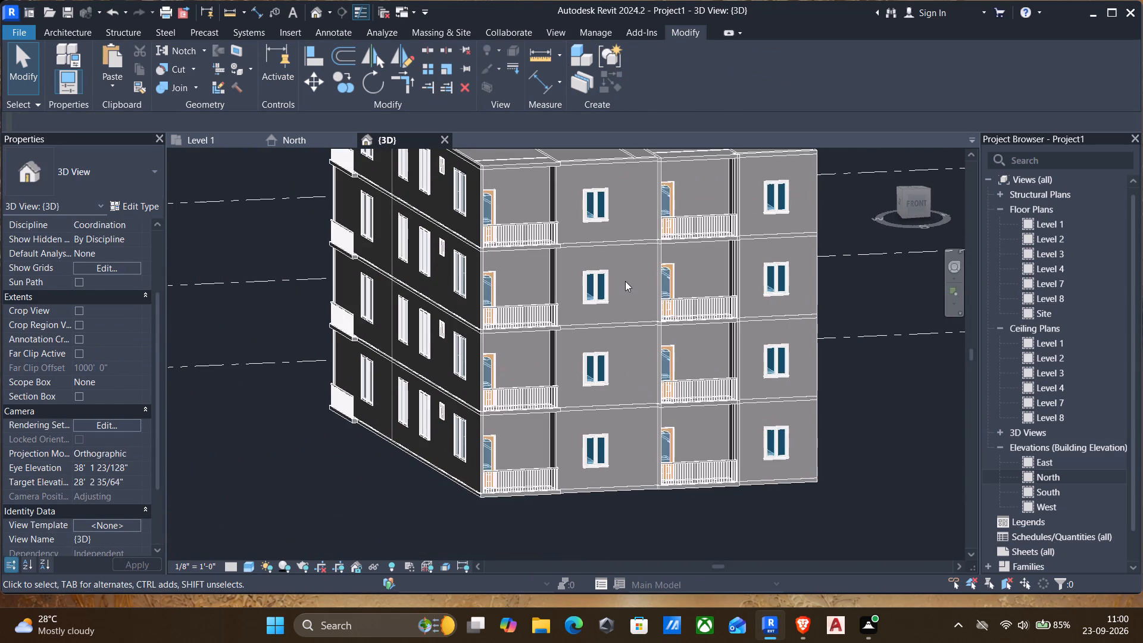
{"action": "middle_click_drag", "start_coordinate": [625, 281], "coordinate": [582, 319], "text": "shift"}
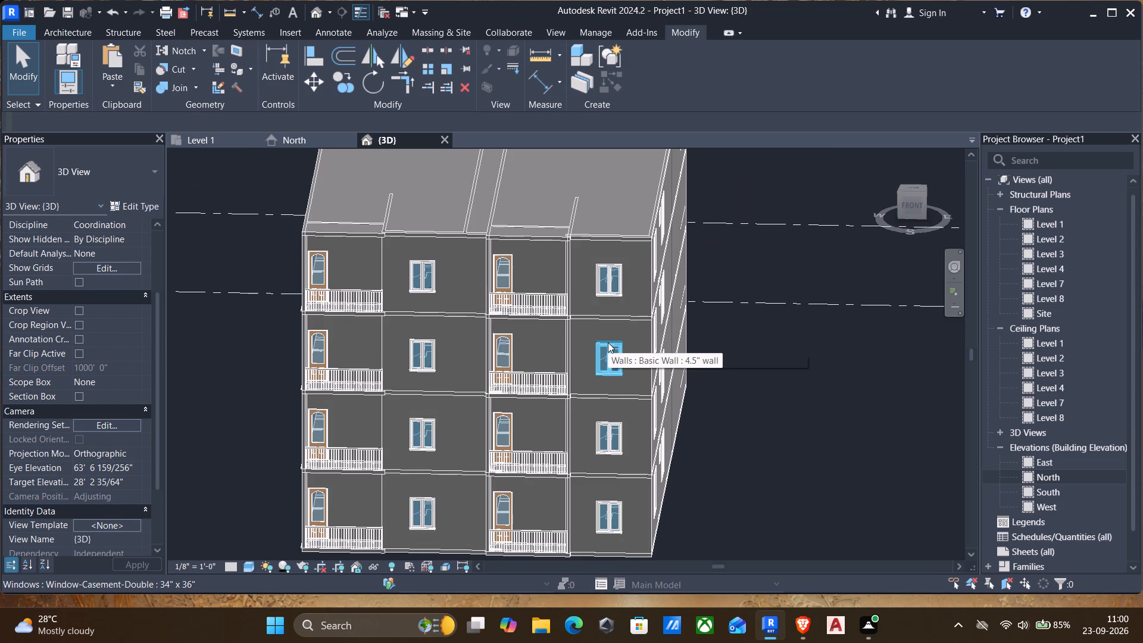
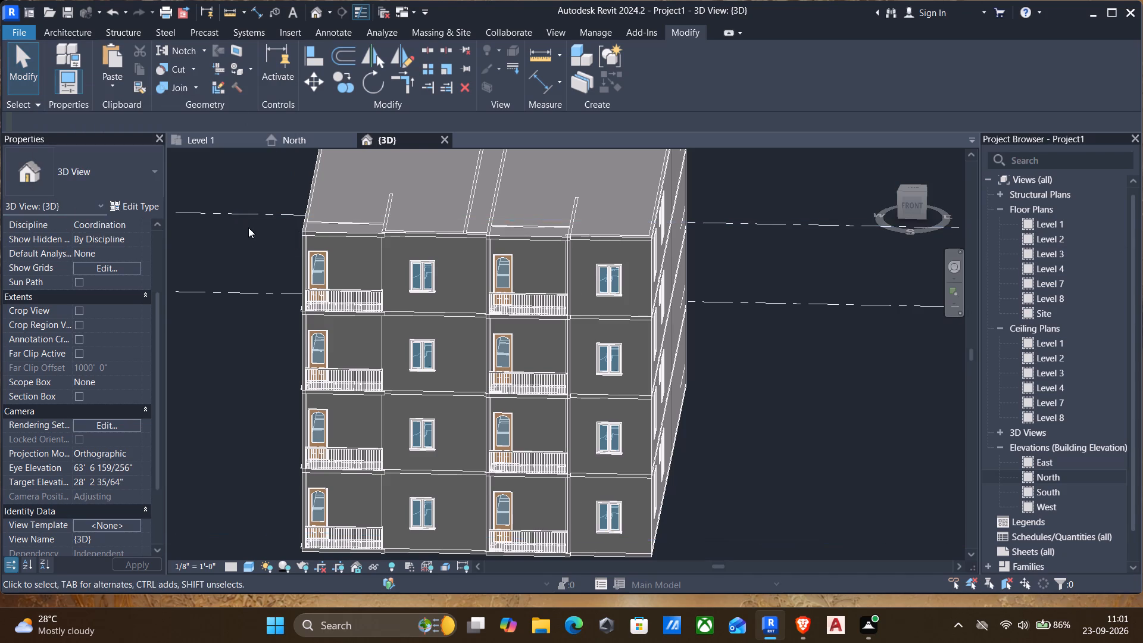
Examine the four-storey building's balcony facade, side walls and top slab from several angles in the 3D view.
{"action": "middle_click_drag", "start_coordinate": [260, 233], "coordinate": [310, 178], "text": "shift"}
{"action": "scroll", "coordinate": [310, 178], "scroll_direction": "up", "scroll_amount": 1, "text": "shift"}
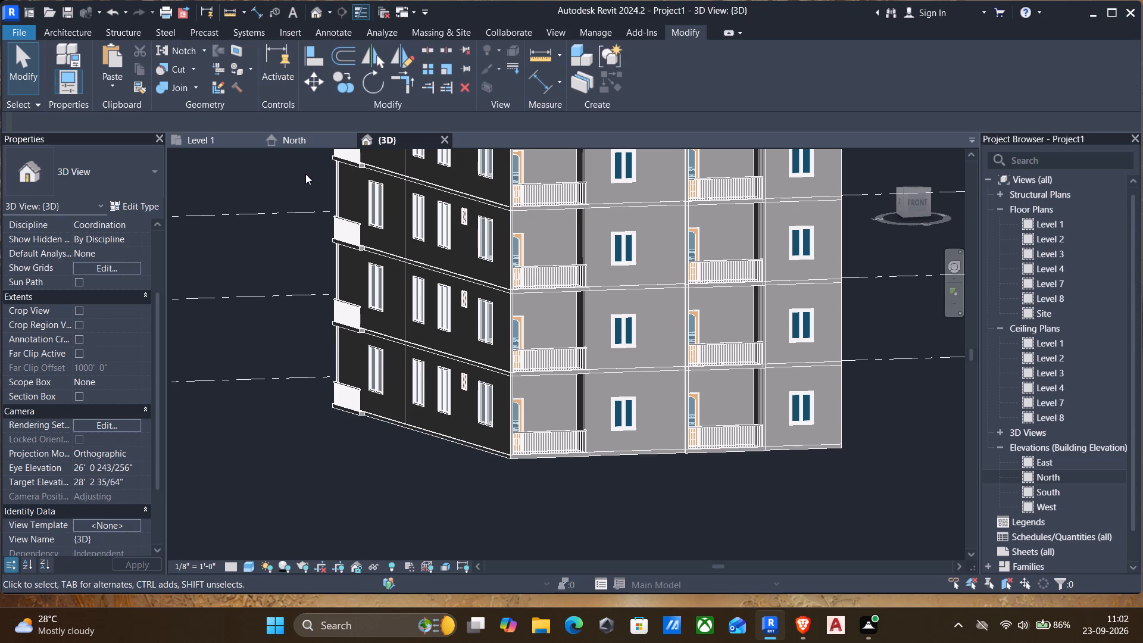
{"action": "scroll", "coordinate": [311, 179], "scroll_direction": "down", "scroll_amount": 2}
{"action": "middle_click_drag", "start_coordinate": [322, 199], "coordinate": [319, 205]}
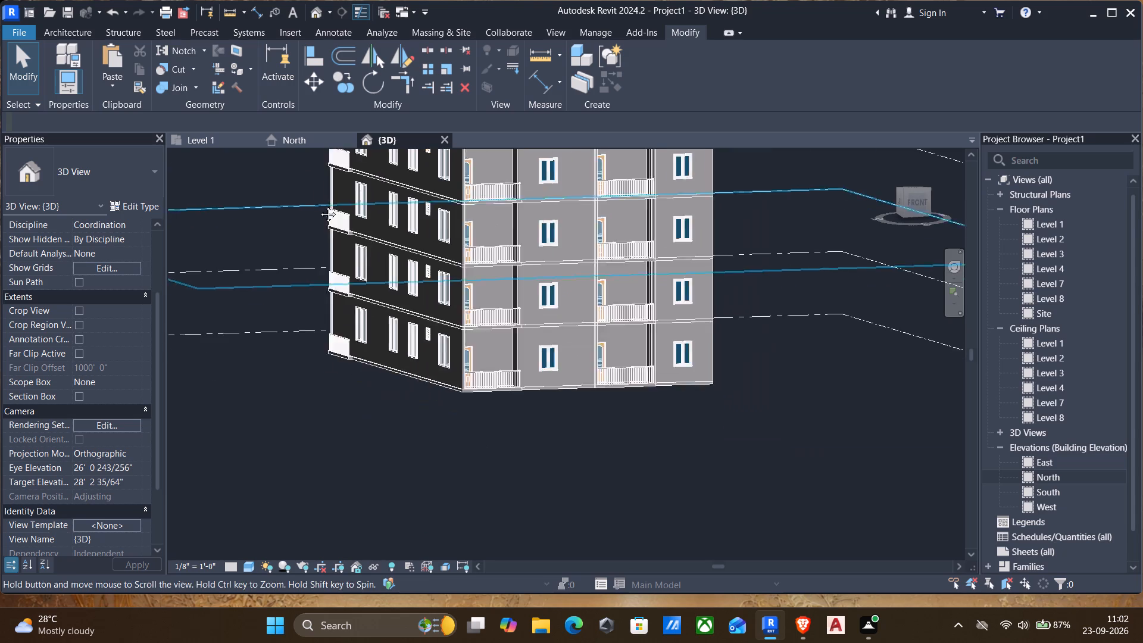
{"action": "middle_click_drag", "start_coordinate": [319, 205], "coordinate": [307, 288]}
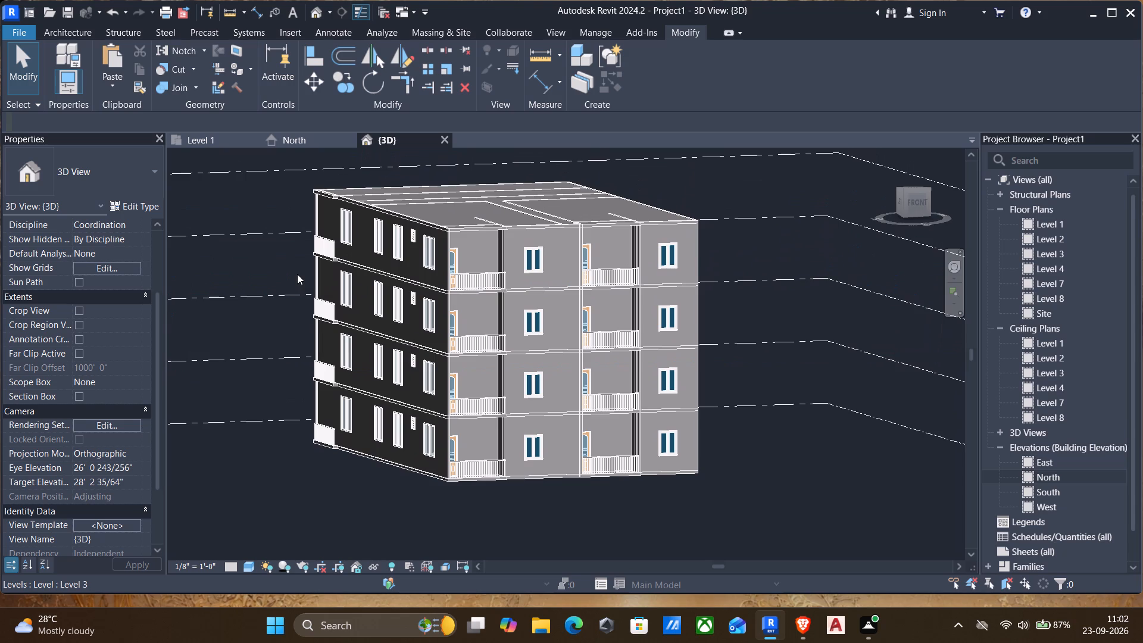
{"action": "middle_click_drag", "start_coordinate": [297, 274], "coordinate": [294, 341], "text": "shift"}
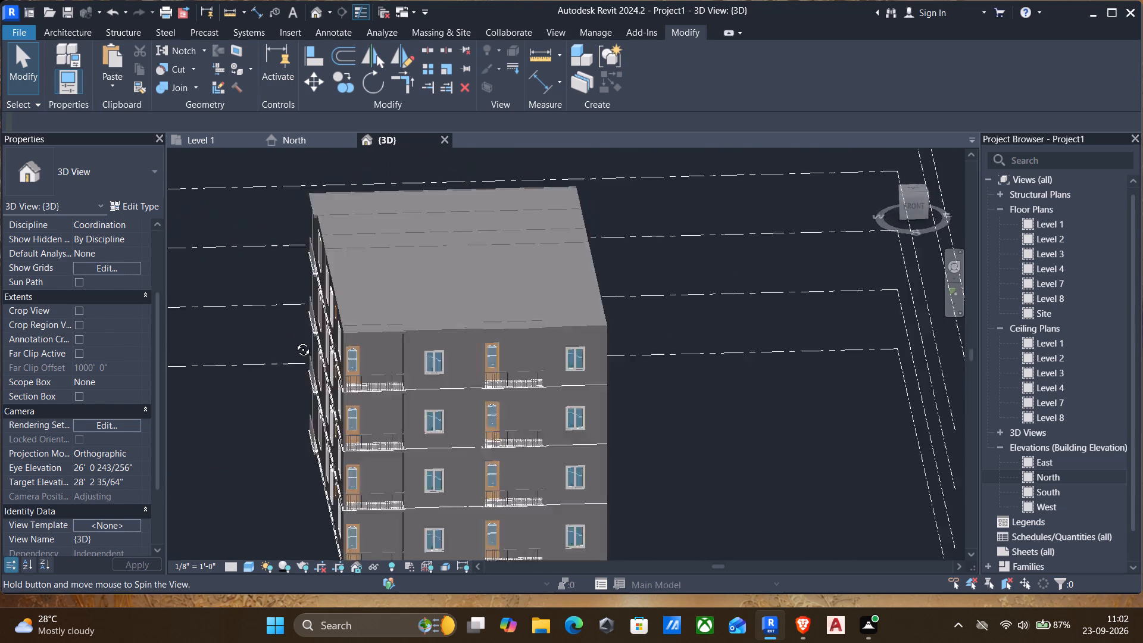
{"action": "middle_click_drag", "start_coordinate": [294, 341], "coordinate": [200, 314], "text": "shift"}
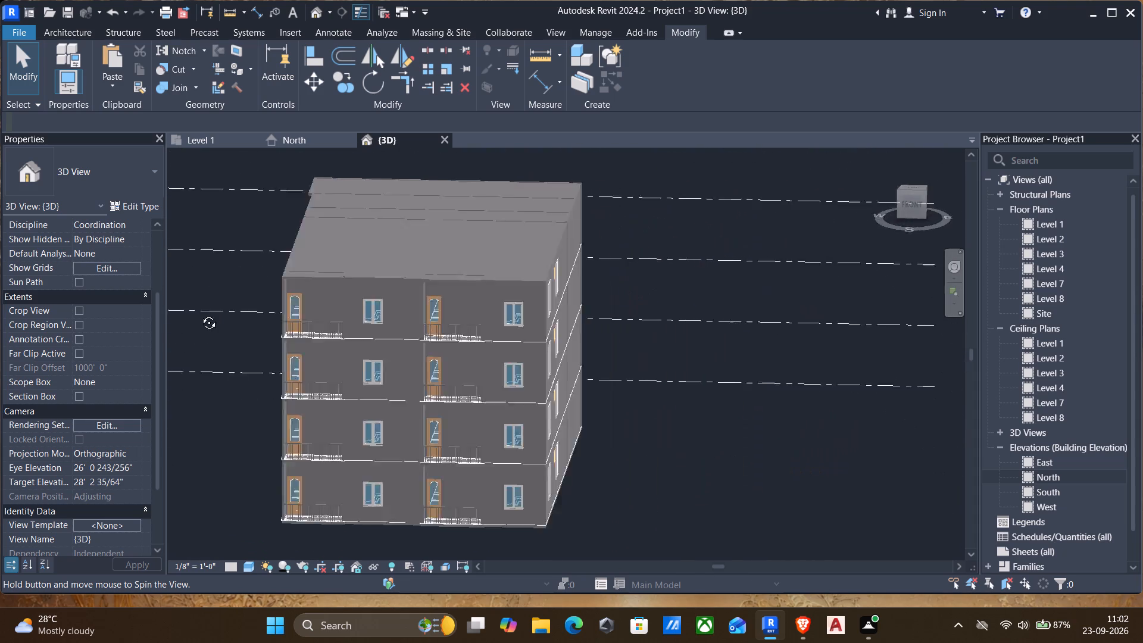
{"action": "middle_click_drag", "start_coordinate": [200, 314], "coordinate": [183, 305], "text": "shift"}
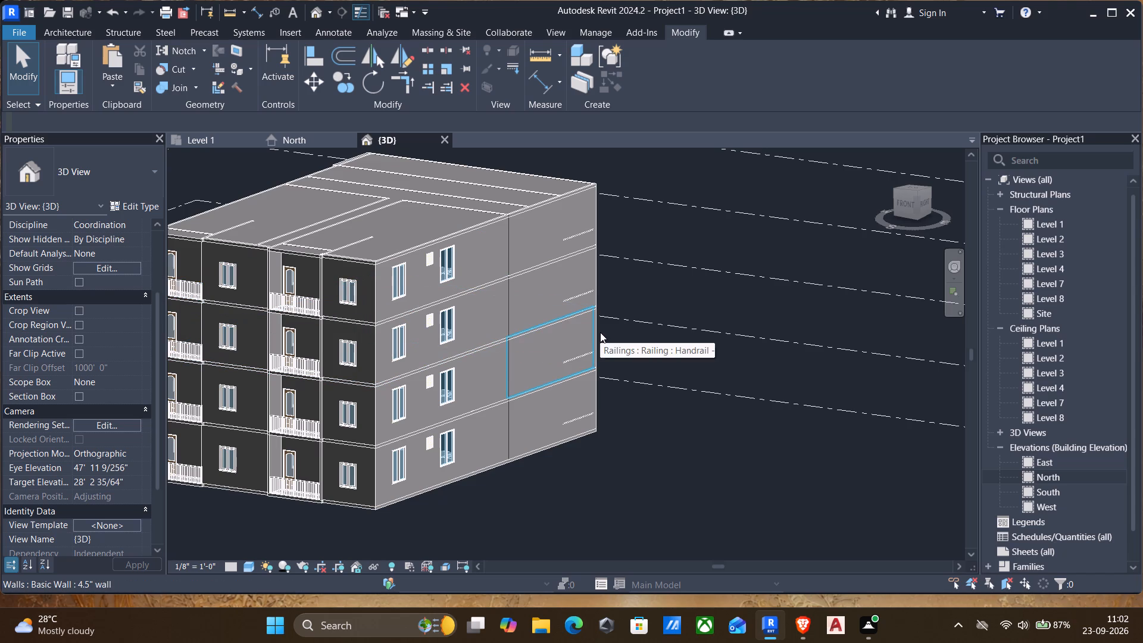
{"action": "middle_click_drag", "start_coordinate": [601, 332], "coordinate": [706, 361]}
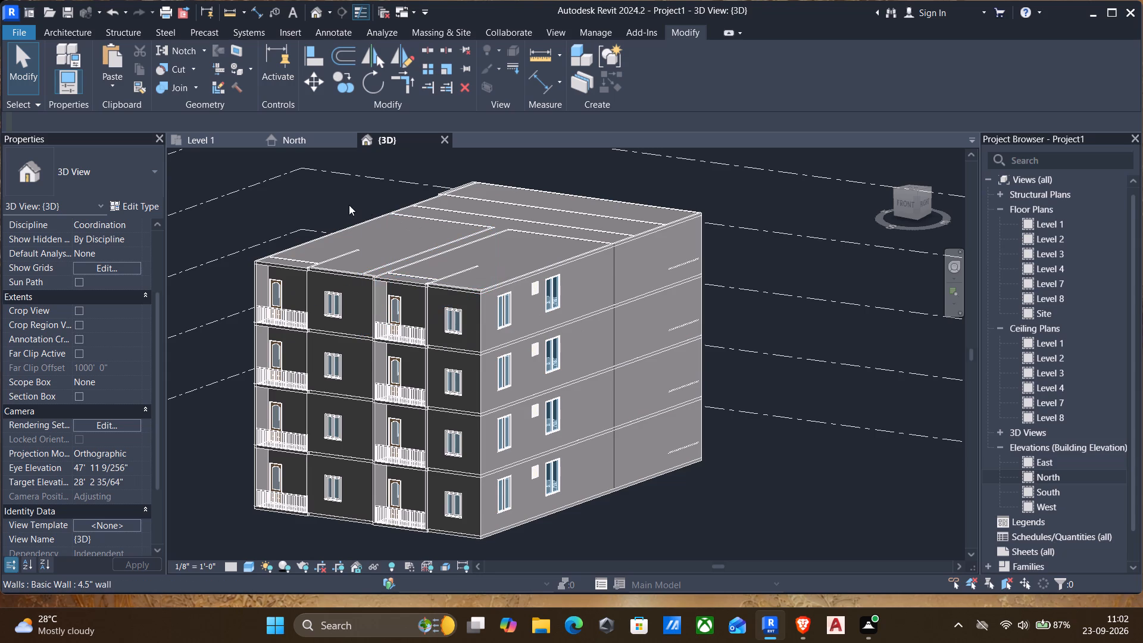
{"action": "scroll", "coordinate": [349, 226], "scroll_direction": "up", "scroll_amount": 4}
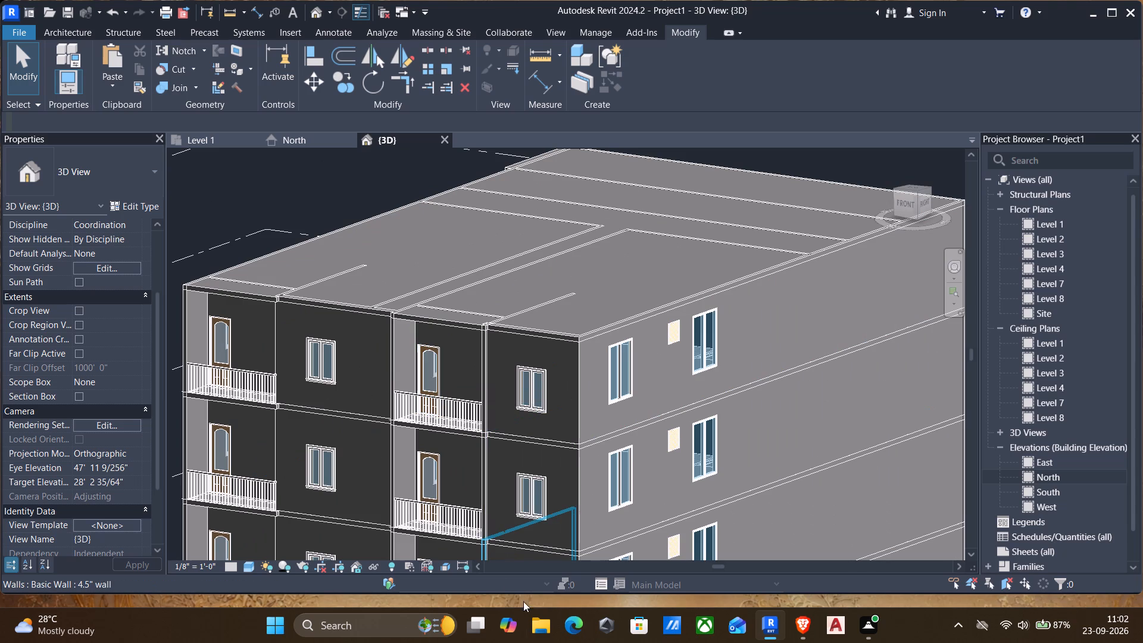
Switch to File Explorer and open the recent PDF "appsssssp plan-Model" from Documents.
{"action": "left_click", "coordinate": [534, 619]}
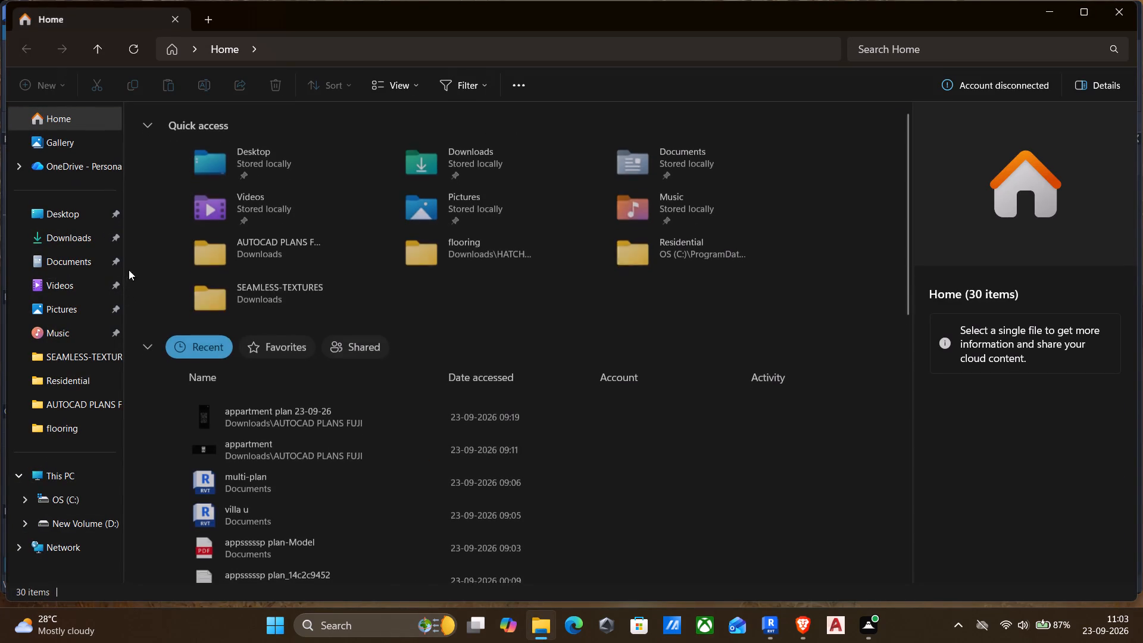
{"action": "scroll", "coordinate": [266, 471], "scroll_direction": "down", "scroll_amount": 1}
{"action": "double_click", "coordinate": [238, 470]}
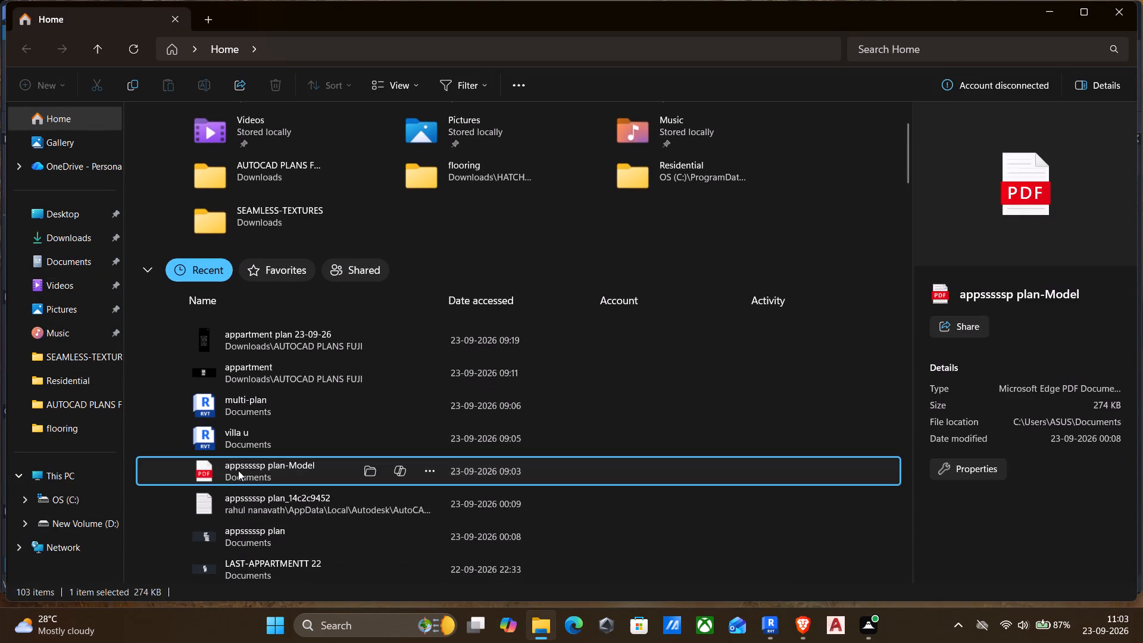
Examine the apartment floor plan up close, covering the 1457 sft and 1572 sft units, the 5'-6" wide corridor and the lift and stair core.
{"action": "scroll", "coordinate": [451, 298], "scroll_direction": "down", "scroll_amount": 2}
{"action": "scroll", "coordinate": [488, 267], "scroll_direction": "up", "scroll_amount": 3}
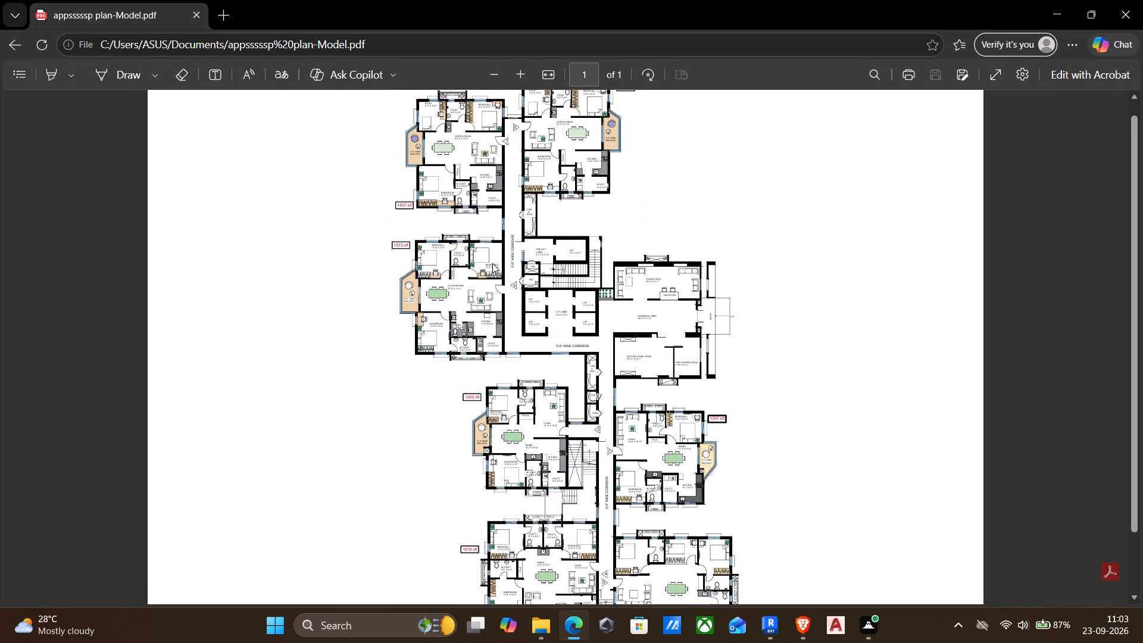
{"action": "scroll", "coordinate": [529, 180], "scroll_direction": "up", "scroll_amount": 4}
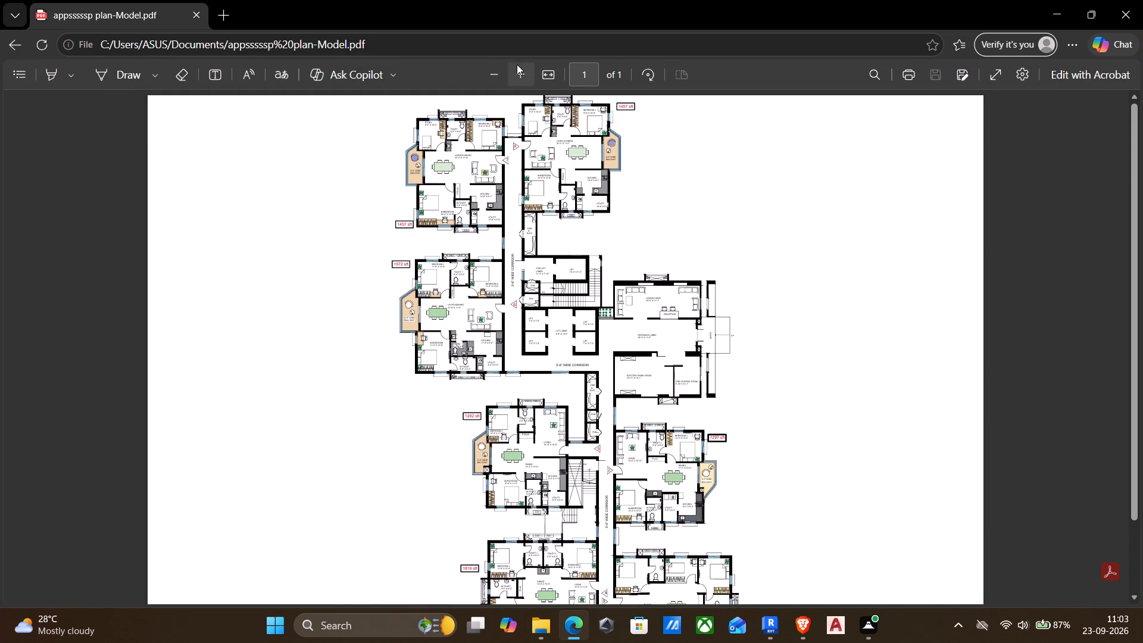
{"action": "left_click", "coordinate": [517, 64]}
{"action": "triple_click", "coordinate": [516, 68]}
{"action": "scroll", "coordinate": [606, 382], "scroll_direction": "down", "scroll_amount": 1}
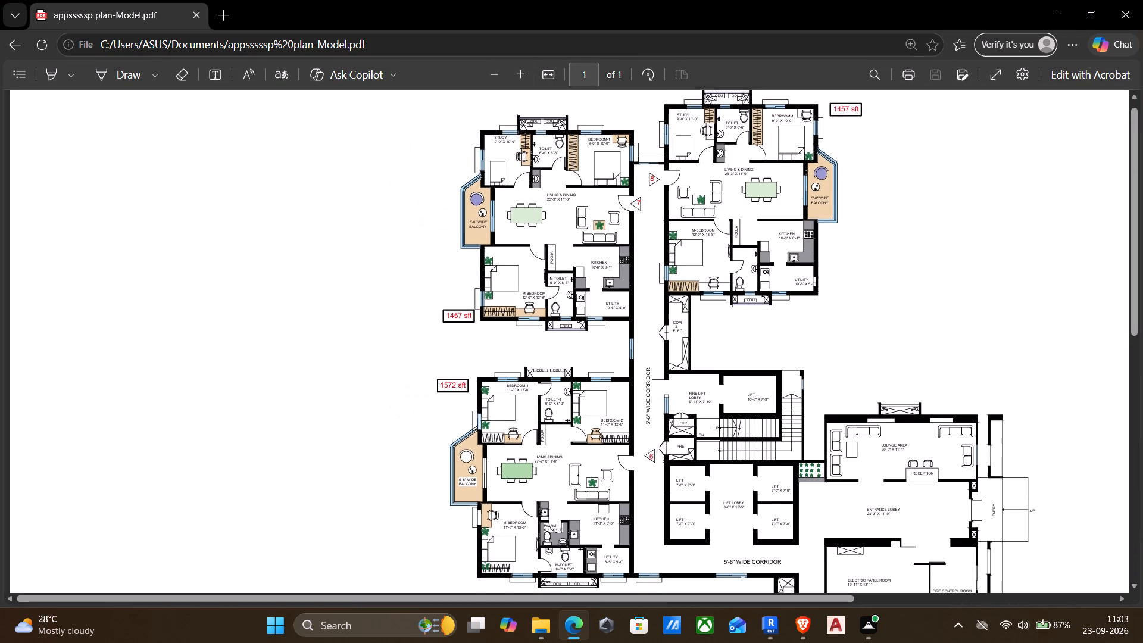
{"action": "left_click_drag", "start_coordinate": [741, 359], "coordinate": [741, 351]}
{"action": "key", "text": "Right"}
{"action": "key", "text": "Right"}
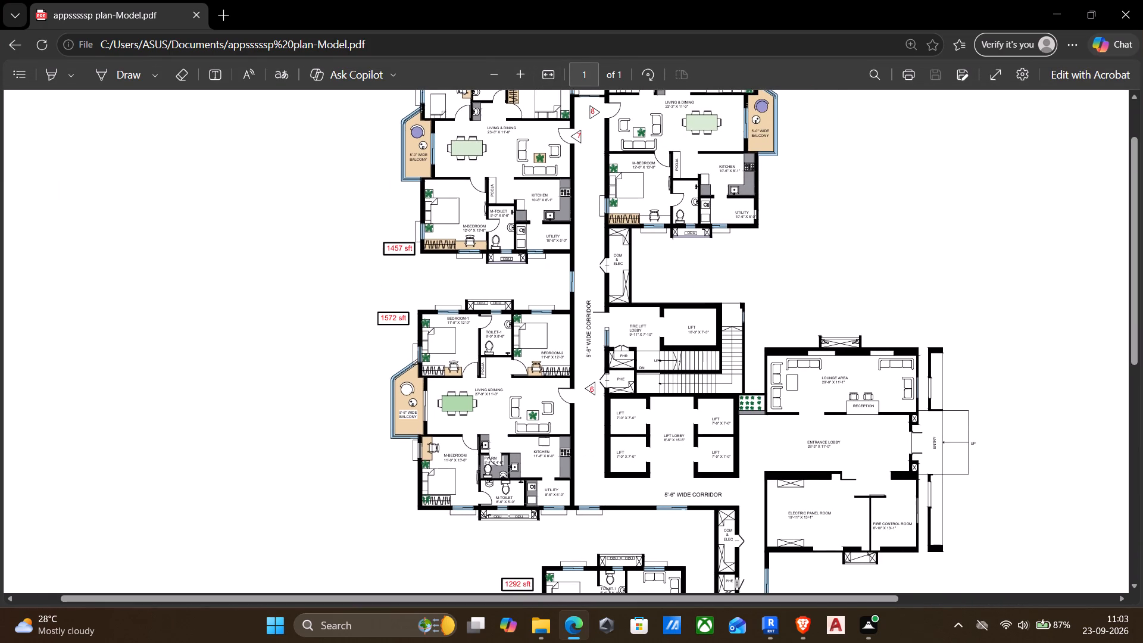
{"action": "scroll", "coordinate": [561, 276], "scroll_direction": "up", "scroll_amount": 3}
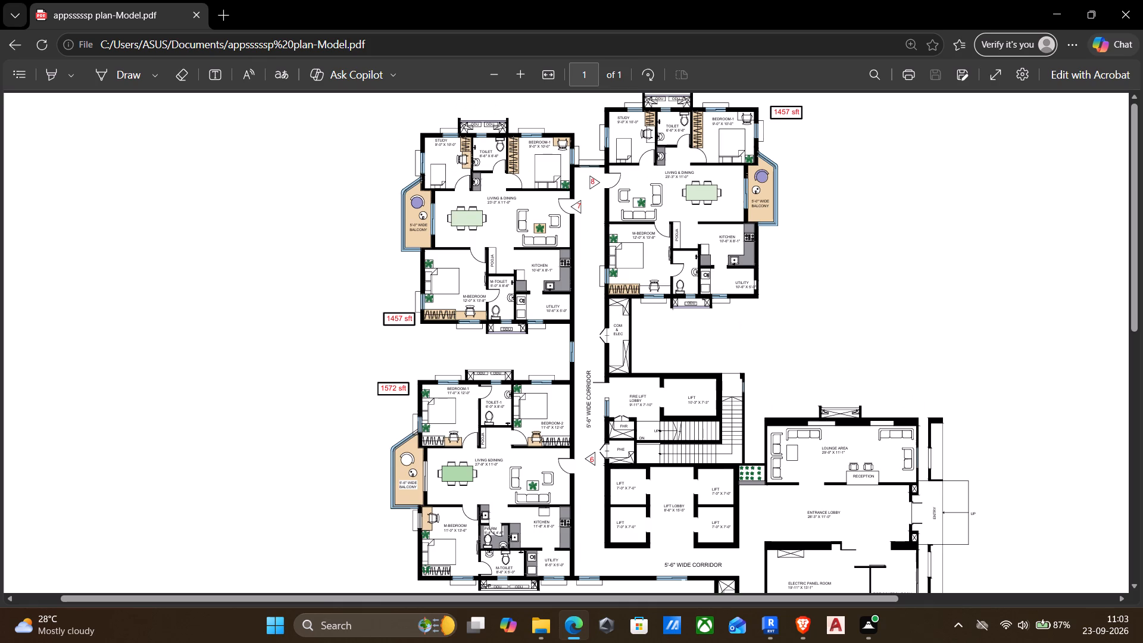
{"action": "double_click", "coordinate": [513, 78]}
{"action": "key", "text": "Right"}
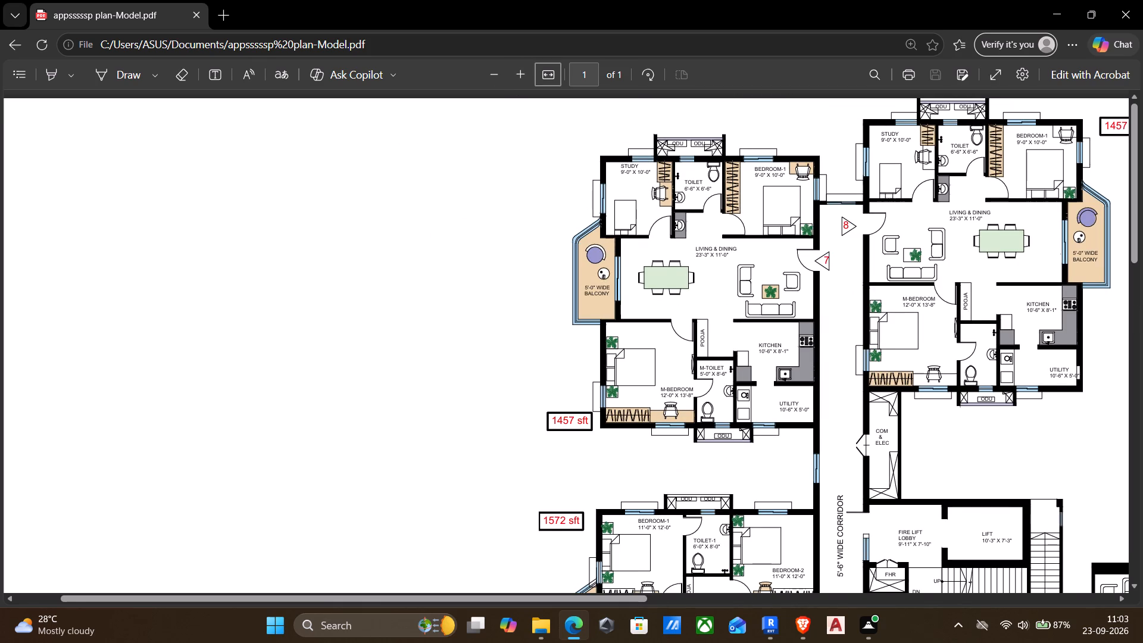
{"action": "left_click", "coordinate": [805, 401]}
{"action": "key", "text": "Right"}
{"action": "key", "text": "Right"}
{"action": "key", "text": "Right"}
{"action": "key", "text": "Right"}
{"action": "key", "text": "Right"}
{"action": "key", "text": "Right"}
{"action": "key", "text": "Right"}
{"action": "key", "text": "Down"}
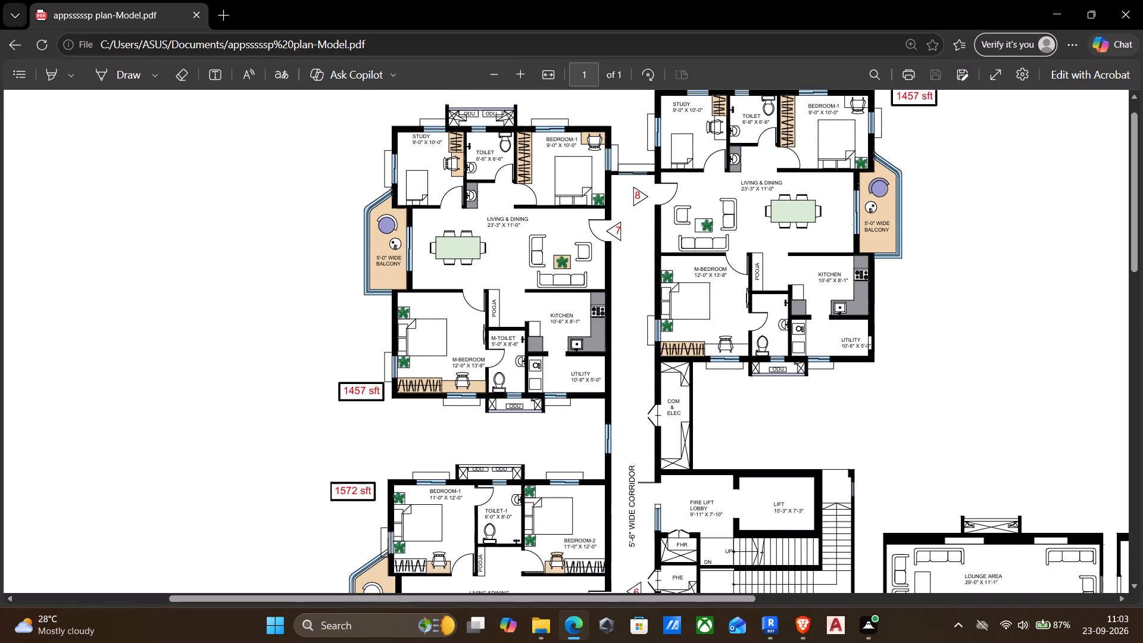
{"action": "key", "text": "Down"}
{"action": "key", "text": "Down"}
{"action": "key", "text": "Down"}
{"action": "key", "text": "Down"}
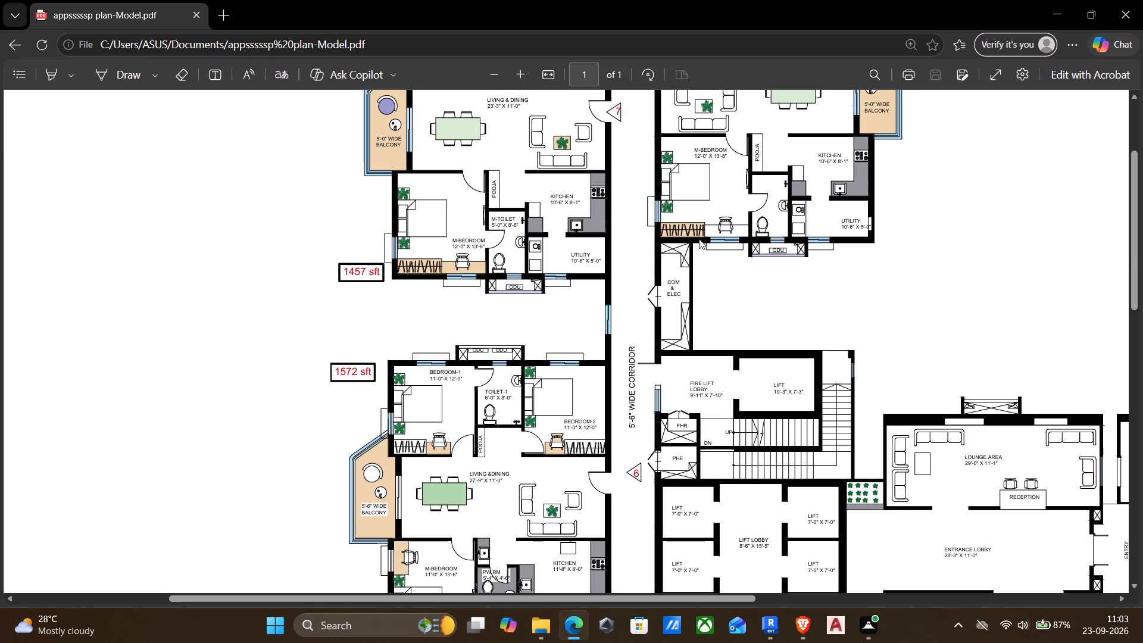
Compare the room layouts of the 1457 sft, 1572 sft and 1292 sft apartments along the corridor in the floor plan PDF.
{"action": "scroll", "coordinate": [713, 251], "scroll_direction": "up", "scroll_amount": 2}
{"action": "scroll", "coordinate": [594, 343], "scroll_direction": "down", "scroll_amount": 2}
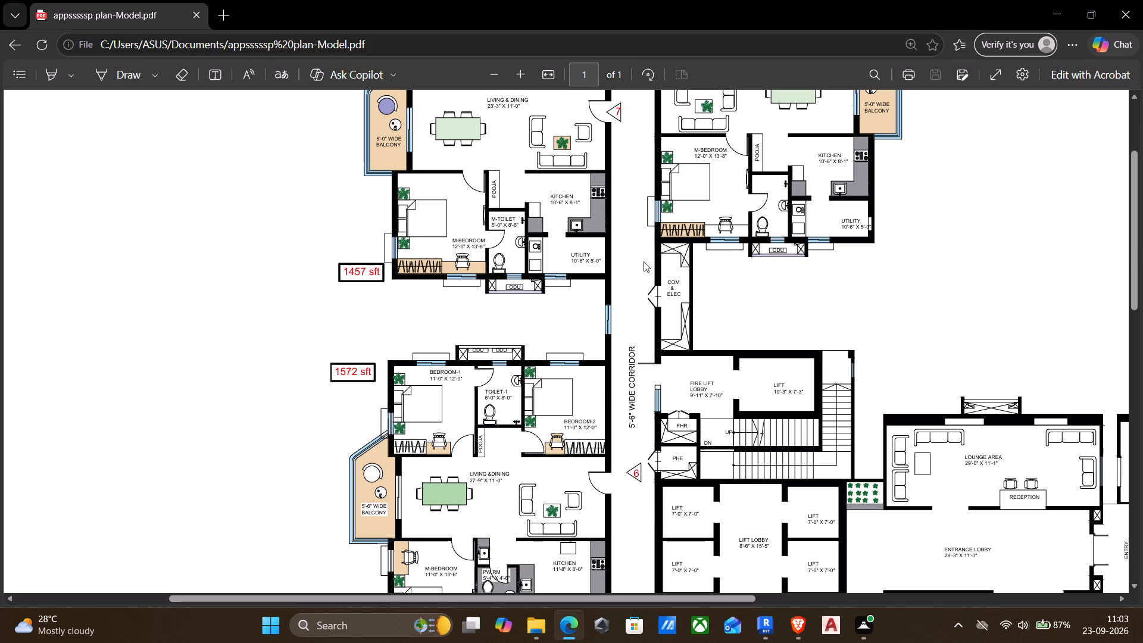
{"action": "scroll", "coordinate": [604, 208], "scroll_direction": "up", "scroll_amount": 2}
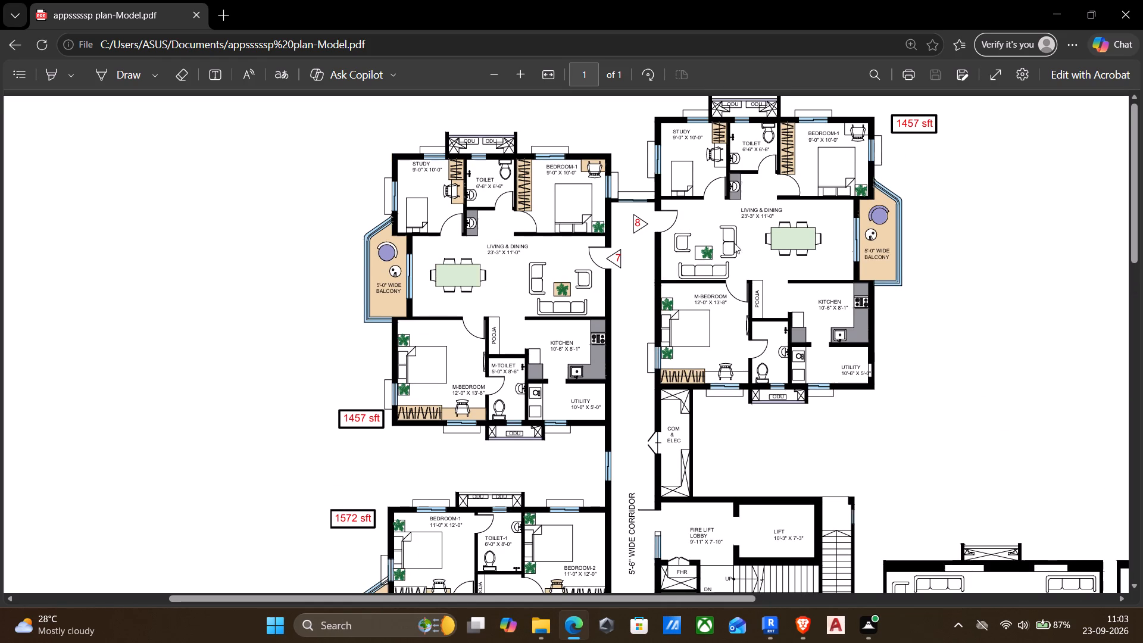
{"action": "scroll", "coordinate": [708, 251], "scroll_direction": "down", "scroll_amount": 3}
{"action": "scroll", "coordinate": [614, 327], "scroll_direction": "up", "scroll_amount": 4}
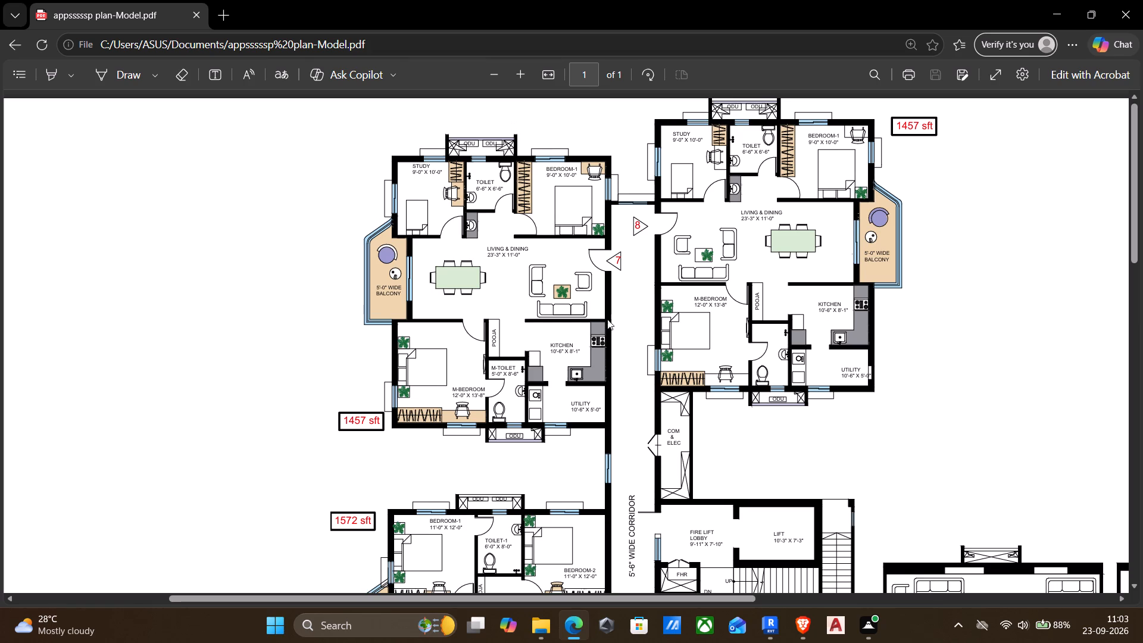
{"action": "scroll", "coordinate": [584, 241], "scroll_direction": "up", "scroll_amount": 3}
{"action": "scroll", "coordinate": [584, 241], "scroll_direction": "down", "scroll_amount": 5}
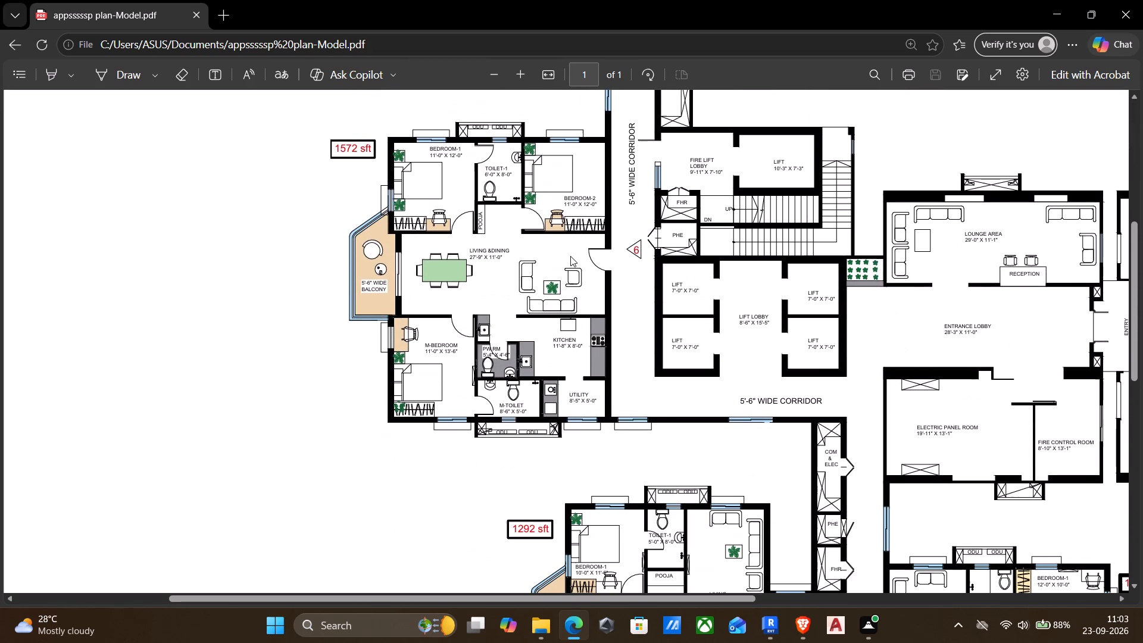
{"action": "scroll", "coordinate": [682, 242], "scroll_direction": "down", "scroll_amount": 3}
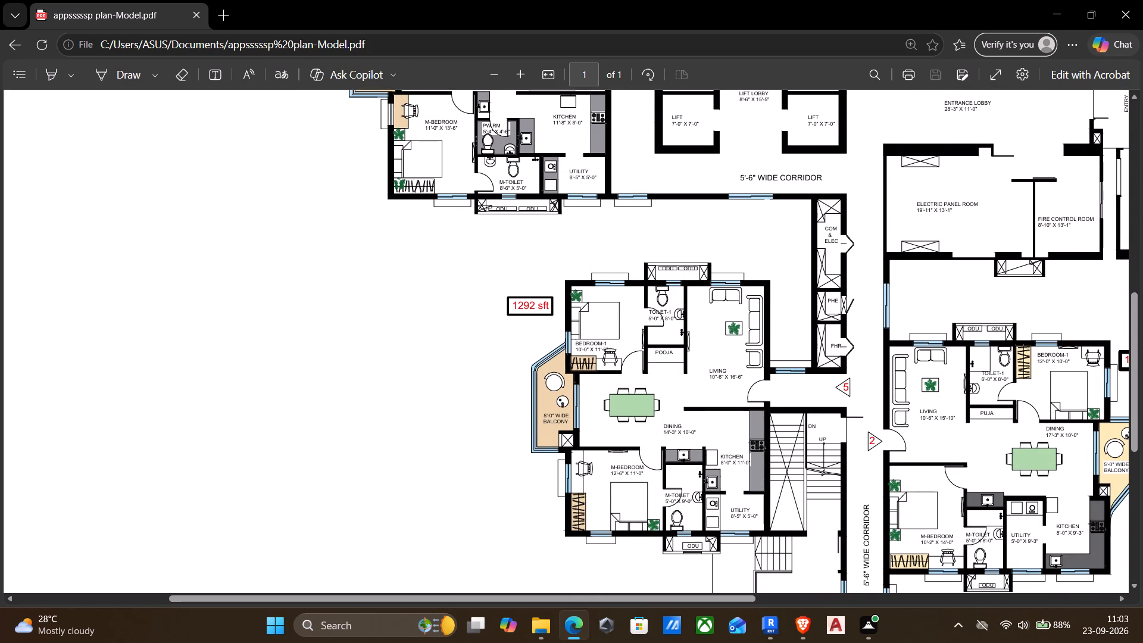
{"action": "scroll", "coordinate": [601, 451], "scroll_direction": "up", "scroll_amount": 3}
{"action": "scroll", "coordinate": [526, 347], "scroll_direction": "up", "scroll_amount": 4}
{"action": "scroll", "coordinate": [697, 376], "scroll_direction": "up", "scroll_amount": 4}
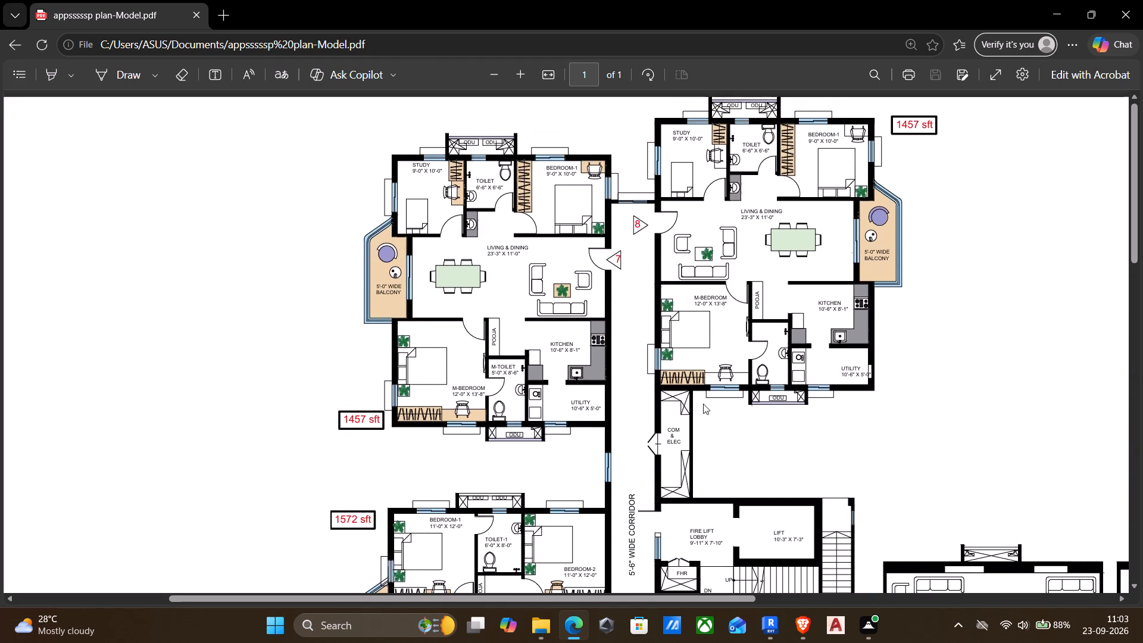
{"action": "scroll", "coordinate": [701, 406], "scroll_direction": "down", "scroll_amount": 2}
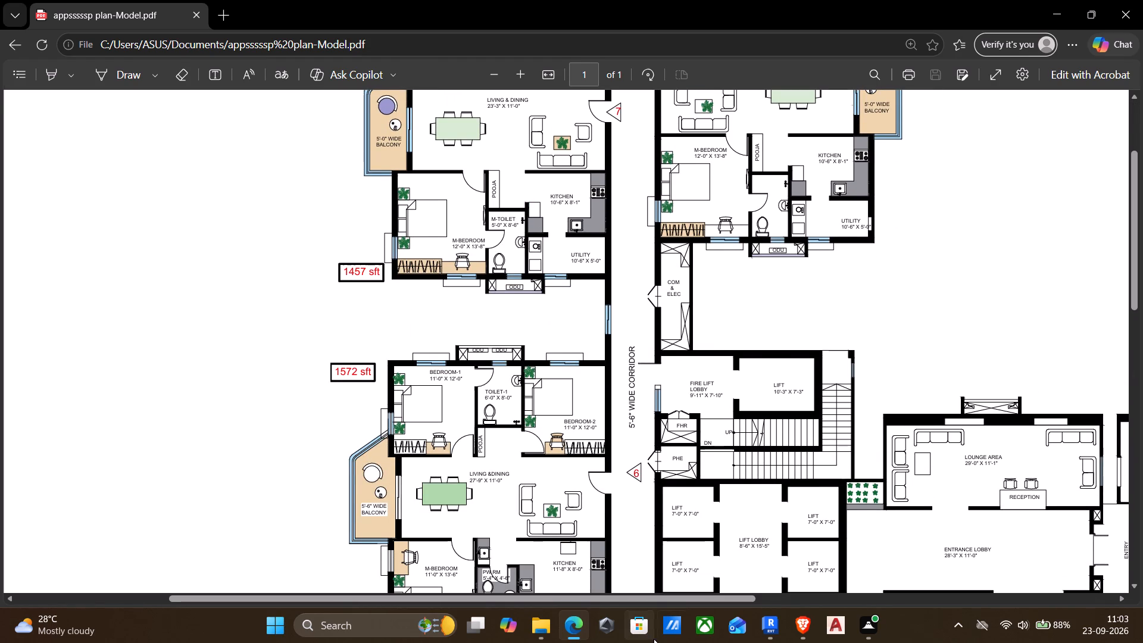
Switch back to Revit and examine the building's balcony facade, side walls and top slab from several angles in the 3D view.
{"action": "left_click", "coordinate": [770, 623]}
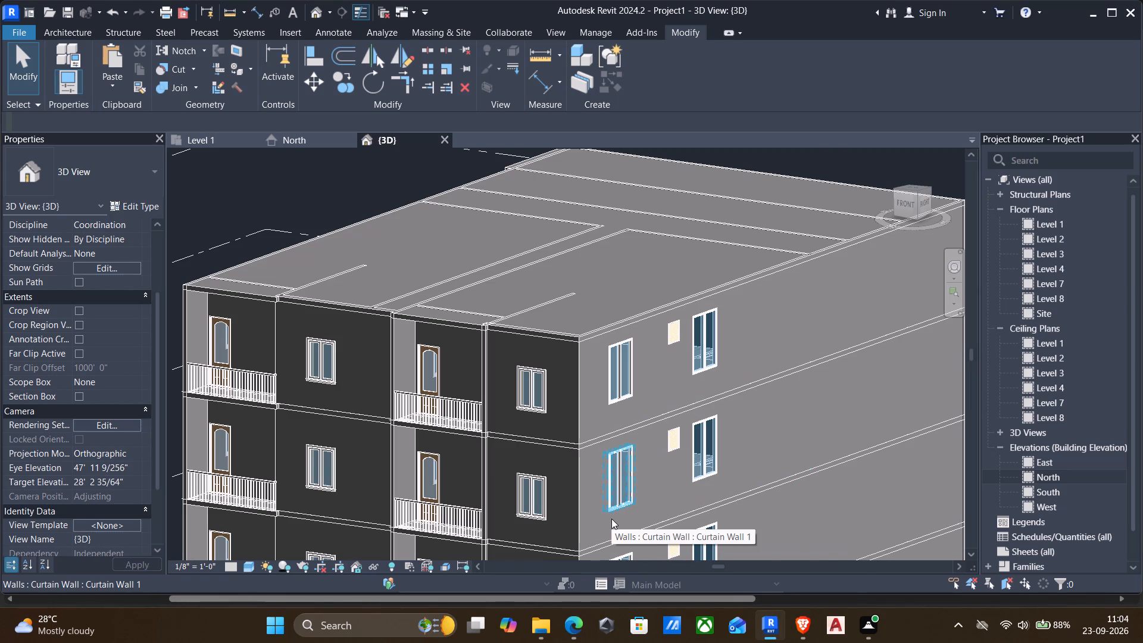
{"action": "scroll", "coordinate": [605, 518], "scroll_direction": "down", "scroll_amount": 2}
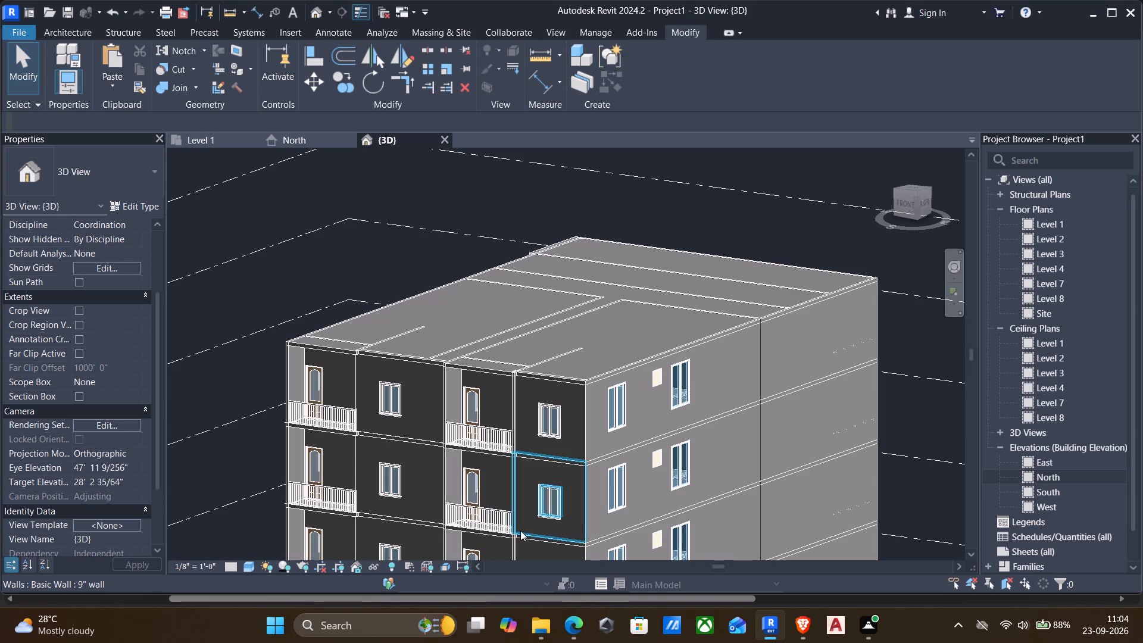
{"action": "middle_click_drag", "start_coordinate": [462, 473], "coordinate": [453, 472]}
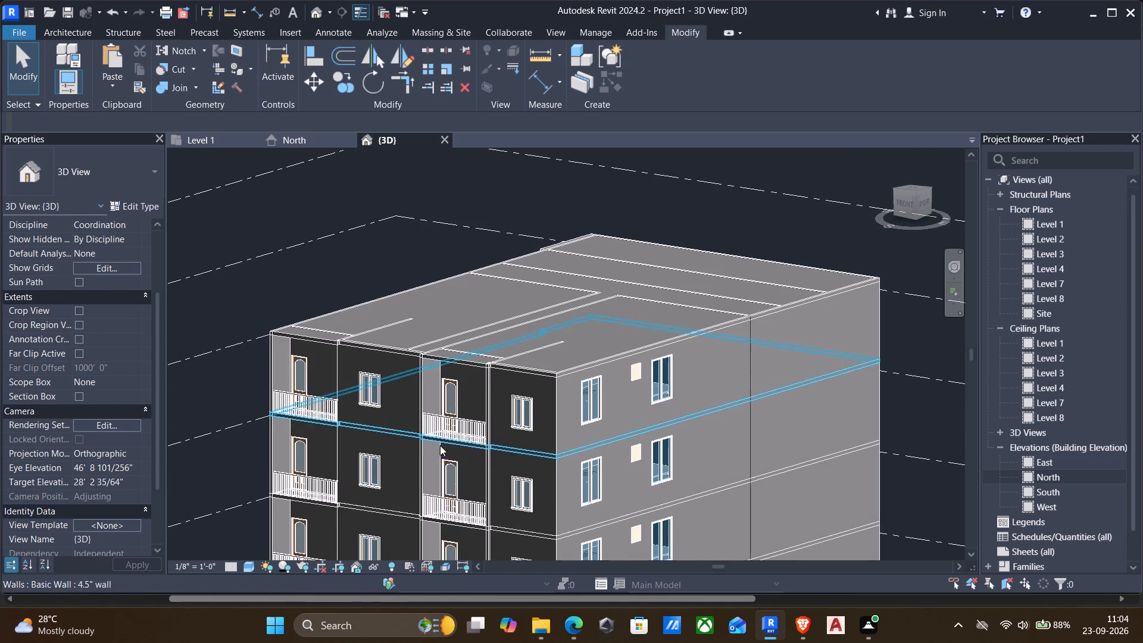
{"action": "middle_click_drag", "start_coordinate": [440, 445], "coordinate": [408, 378]}
{"action": "middle_click_drag", "start_coordinate": [385, 342], "coordinate": [395, 340], "text": "shift"}
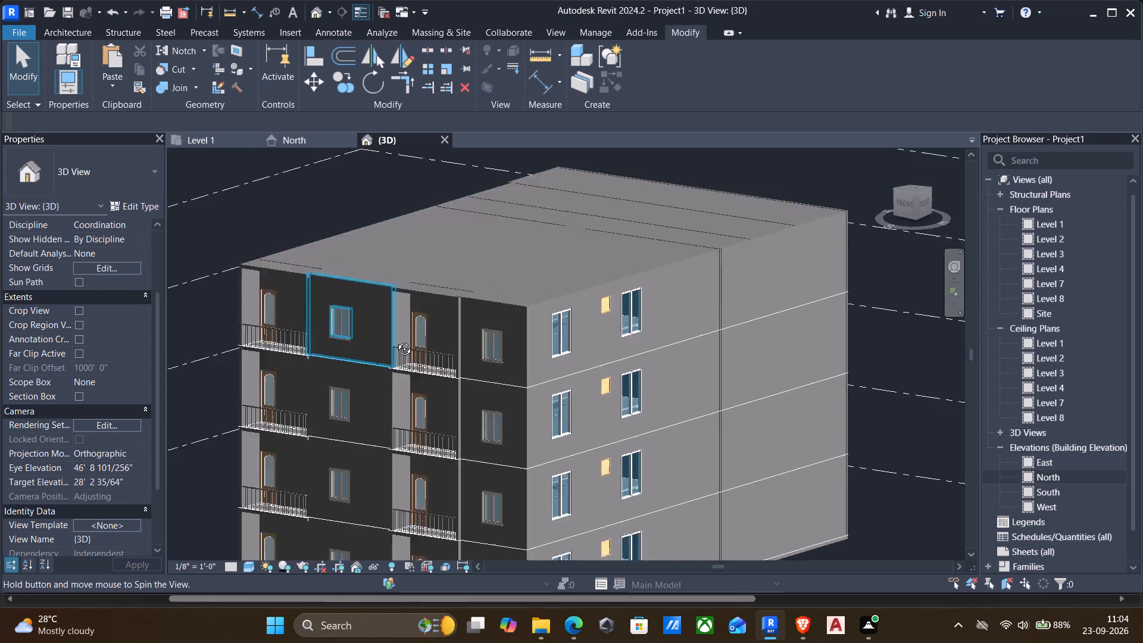
{"action": "middle_click_drag", "start_coordinate": [395, 340], "coordinate": [468, 338], "text": "shift"}
{"action": "scroll", "coordinate": [404, 304], "scroll_direction": "down", "scroll_amount": 1}
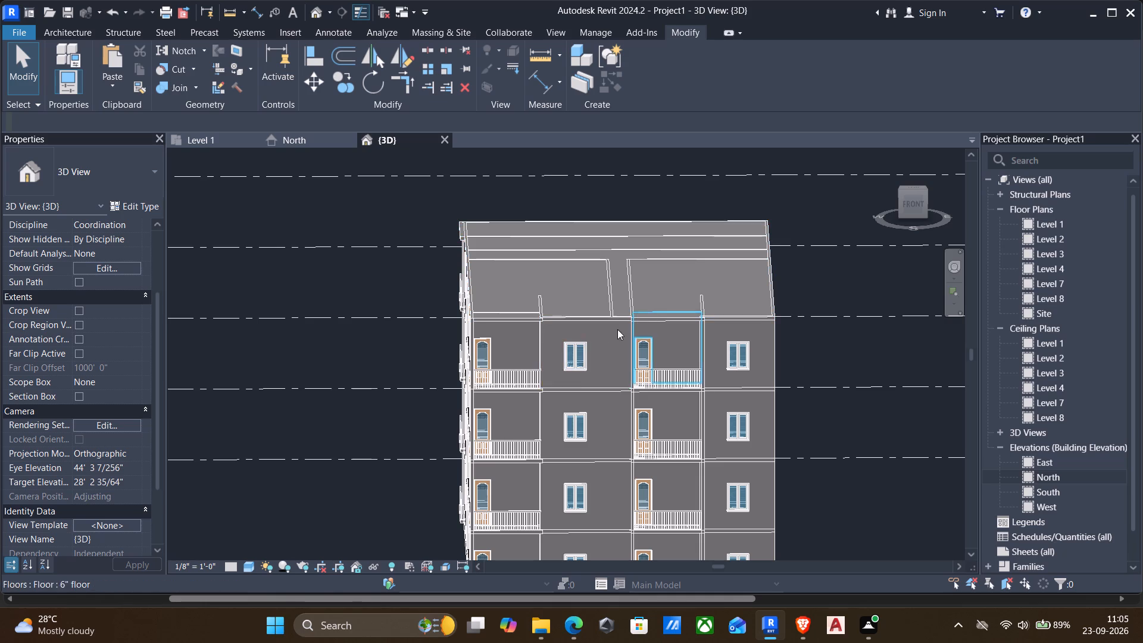
{"action": "middle_click_drag", "start_coordinate": [601, 336], "coordinate": [541, 294]}
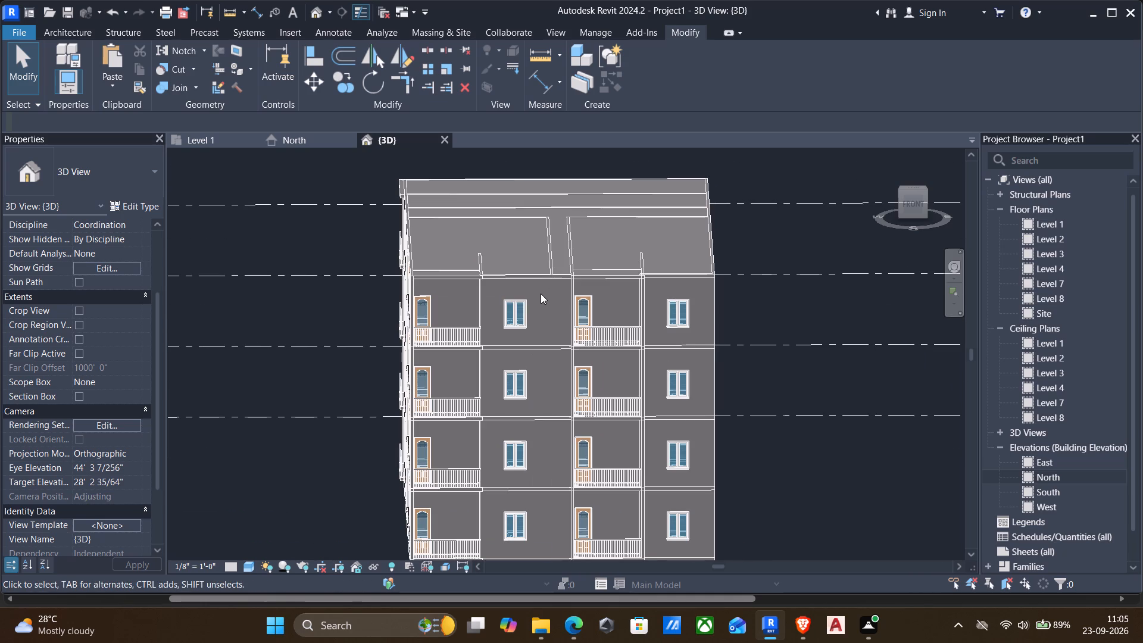
{"action": "middle_click_drag", "start_coordinate": [517, 405], "coordinate": [465, 377], "text": "shift"}
{"action": "scroll", "coordinate": [450, 437], "scroll_direction": "up", "scroll_amount": 2}
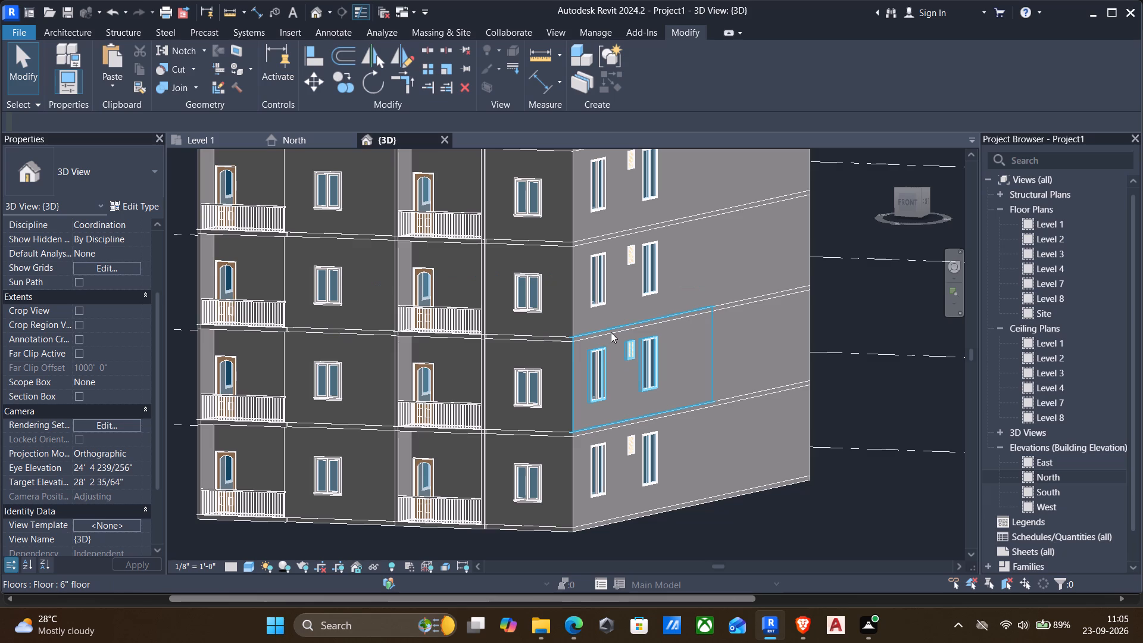
{"action": "middle_click_drag", "start_coordinate": [623, 330], "coordinate": [679, 311], "text": "shift"}
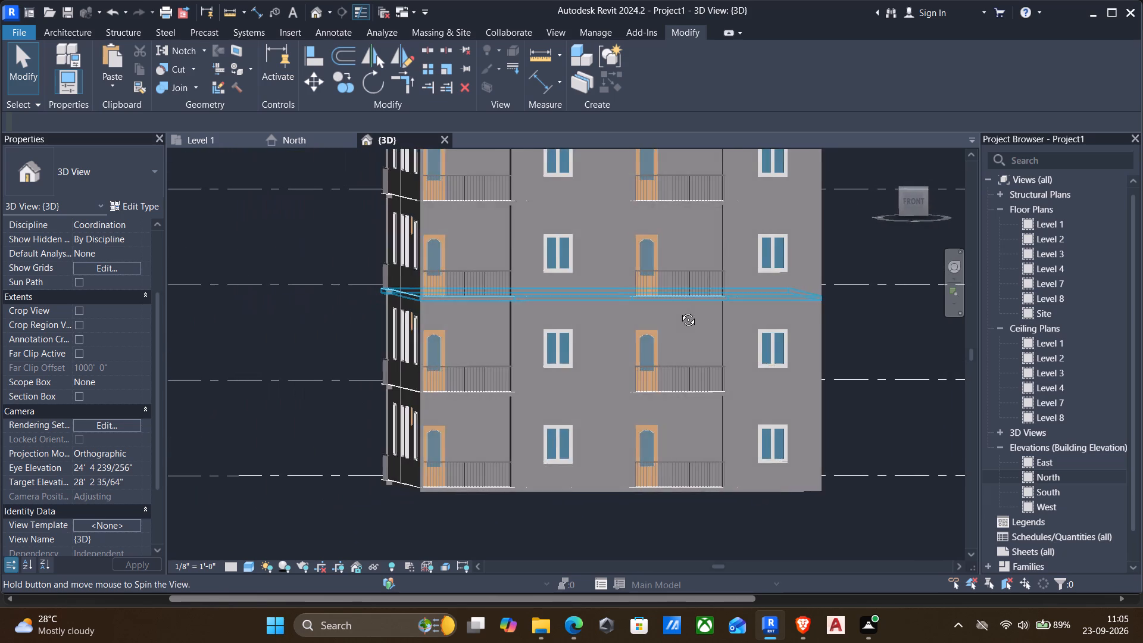
{"action": "middle_click_drag", "start_coordinate": [679, 311], "coordinate": [588, 332], "text": "shift"}
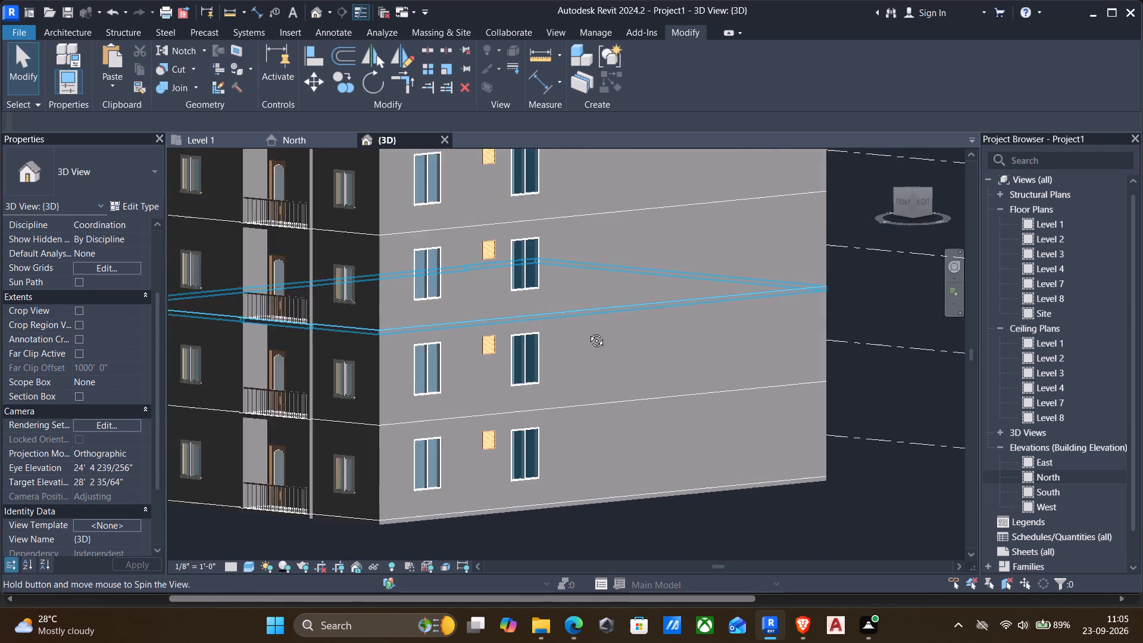
{"action": "middle_click_drag", "start_coordinate": [588, 332], "coordinate": [667, 333], "text": "shift"}
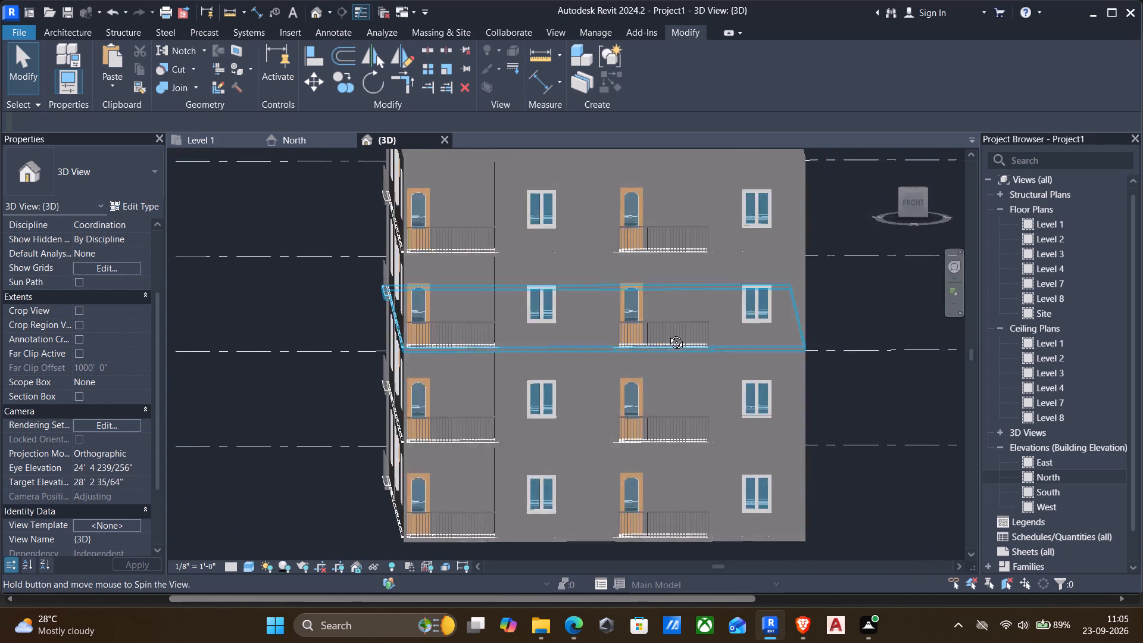
{"action": "middle_click_drag", "start_coordinate": [667, 333], "coordinate": [650, 335], "text": "shift"}
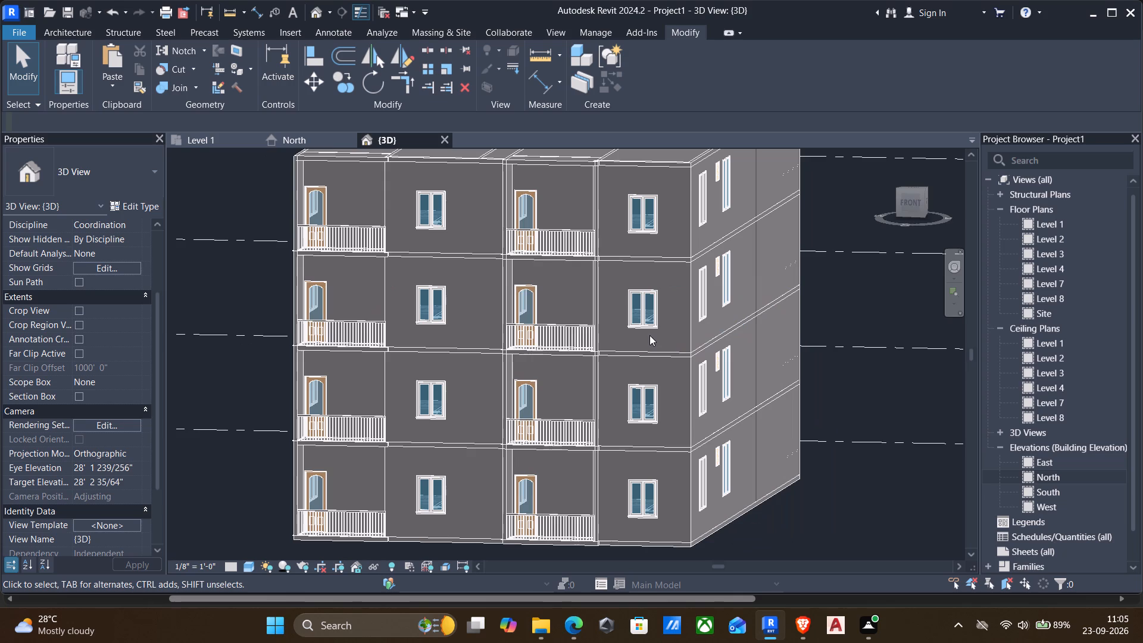
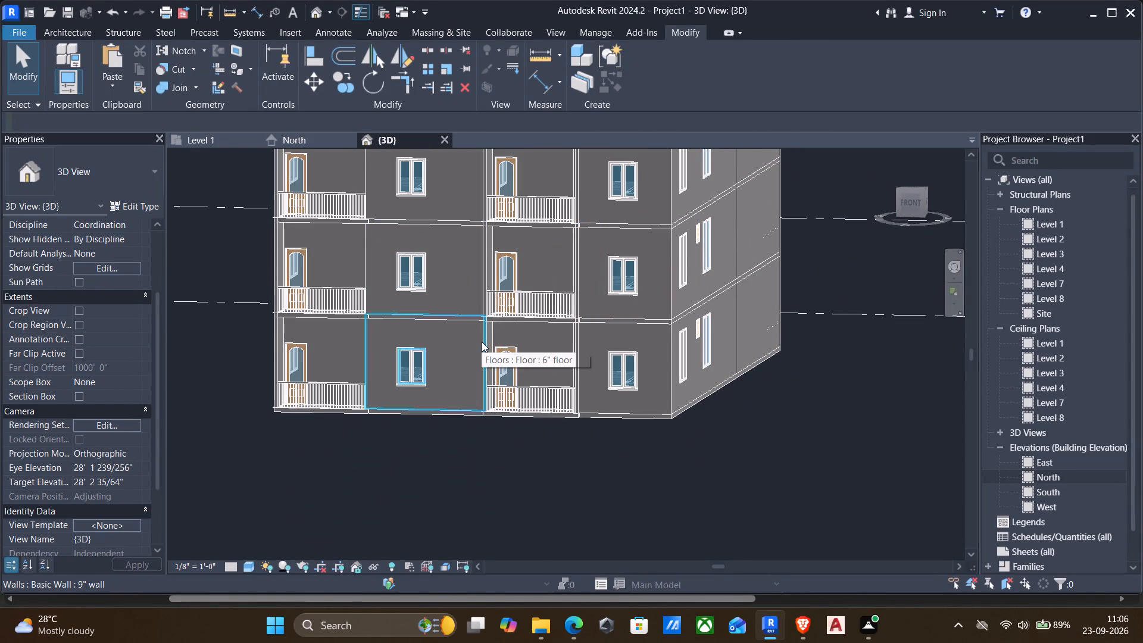
Examine the building's front balconies, casement windows, side walls and top slab, including the lowest storeys up close.
{"action": "middle_click_drag", "start_coordinate": [480, 346], "coordinate": [669, 393], "text": "shift"}
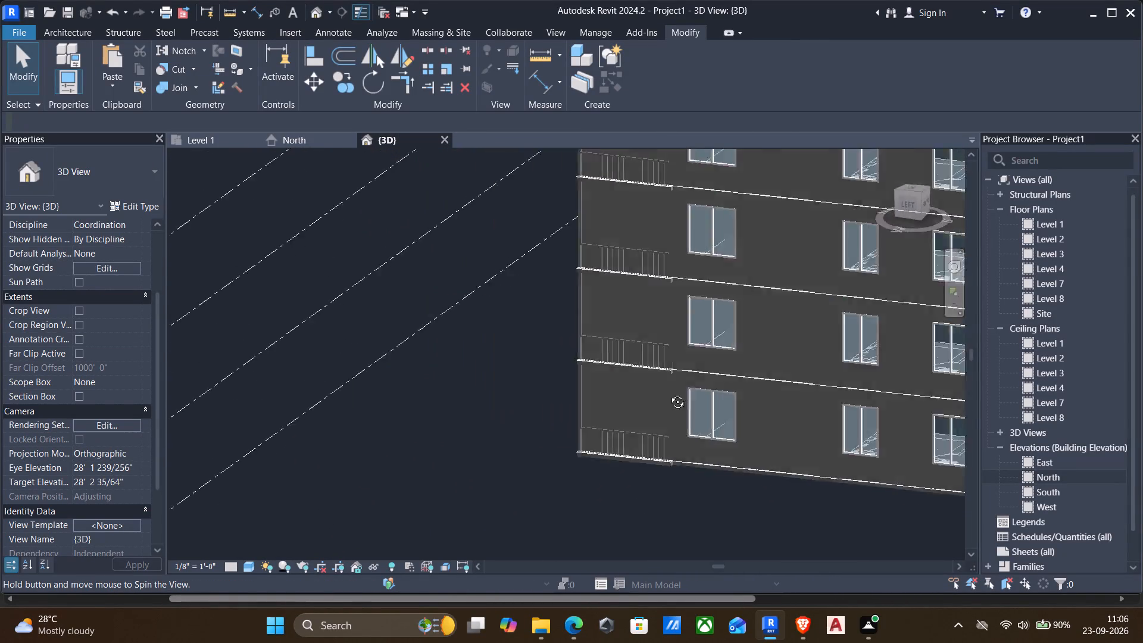
{"action": "middle_click_drag", "start_coordinate": [669, 393], "coordinate": [496, 374], "text": "shift"}
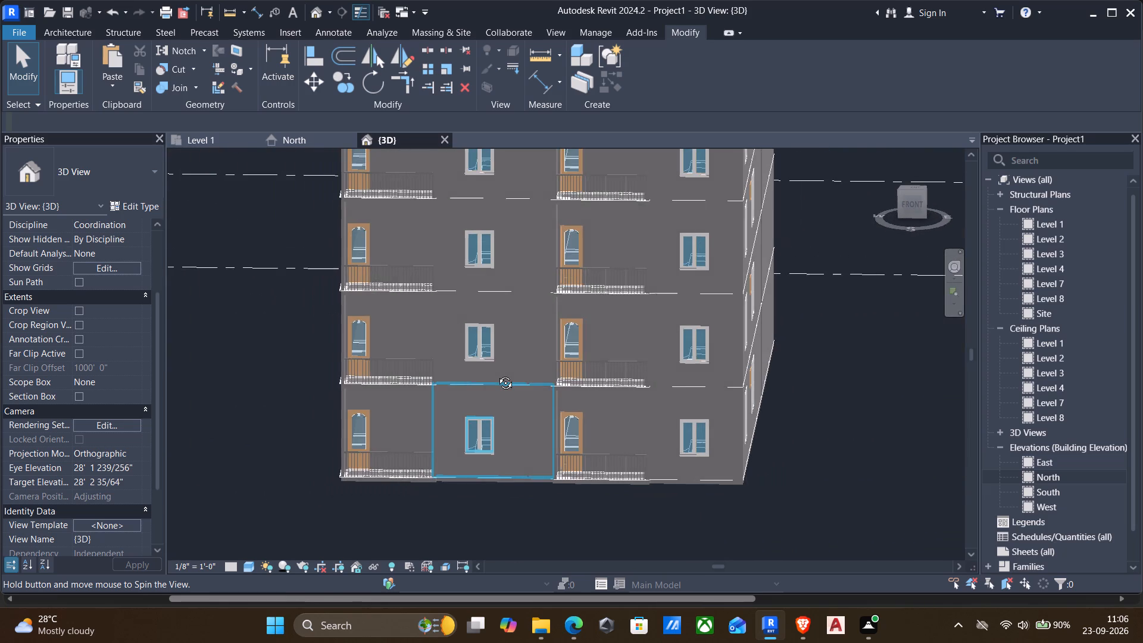
{"action": "middle_click_drag", "start_coordinate": [496, 374], "coordinate": [492, 374], "text": "shift"}
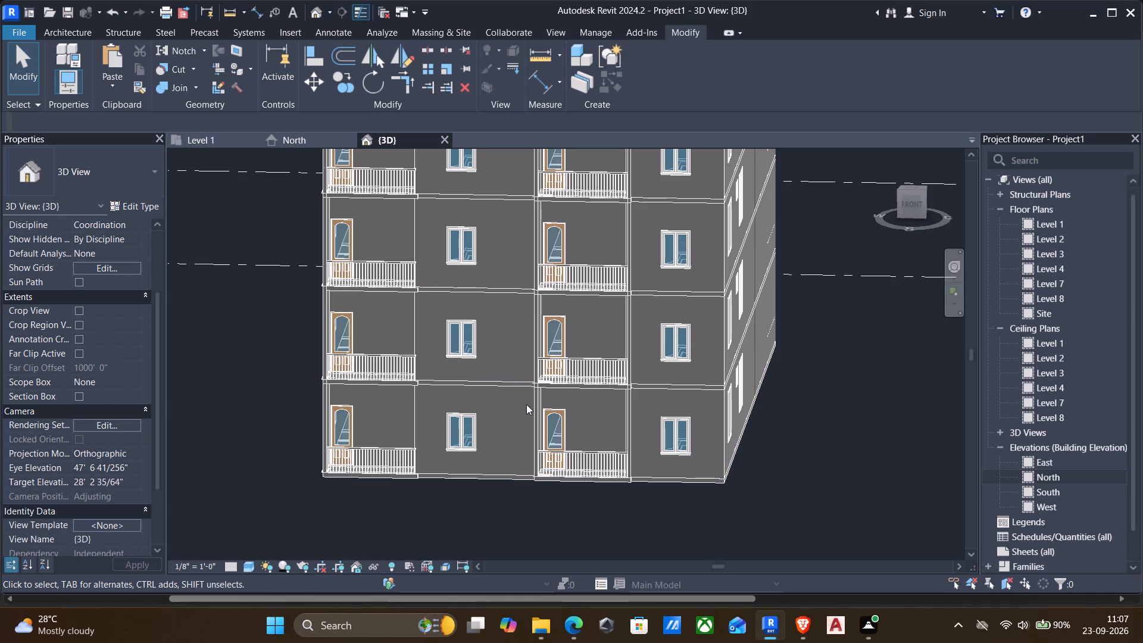
{"action": "scroll", "coordinate": [606, 379], "scroll_direction": "down", "scroll_amount": 2}
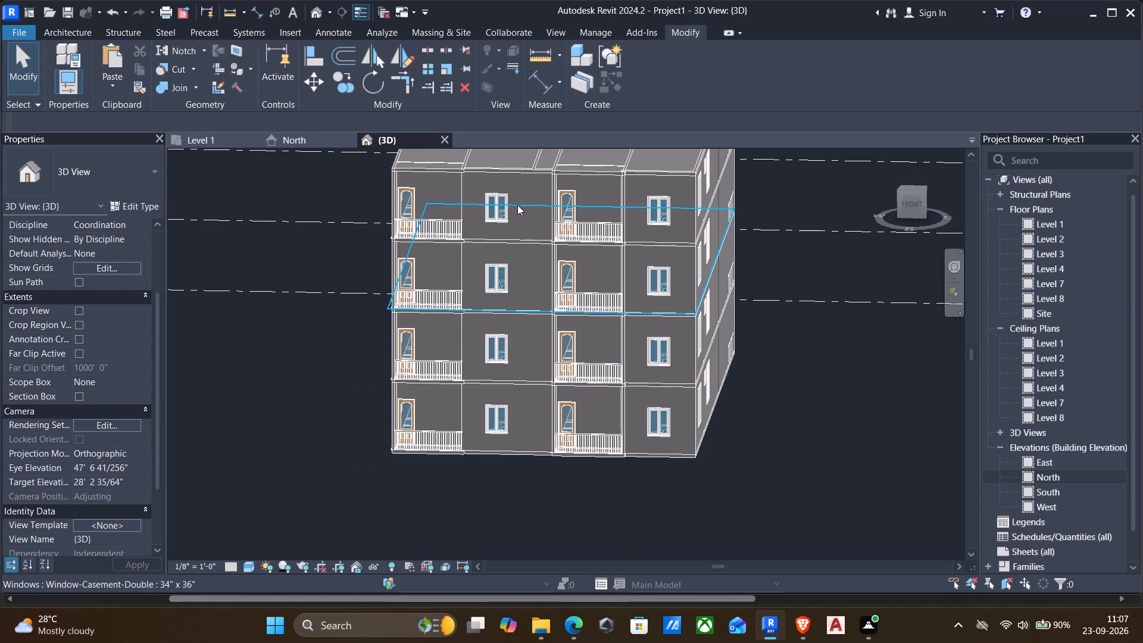
{"action": "scroll", "coordinate": [503, 241], "scroll_direction": "down", "scroll_amount": 2}
{"action": "middle_click_drag", "start_coordinate": [491, 254], "coordinate": [534, 376]}
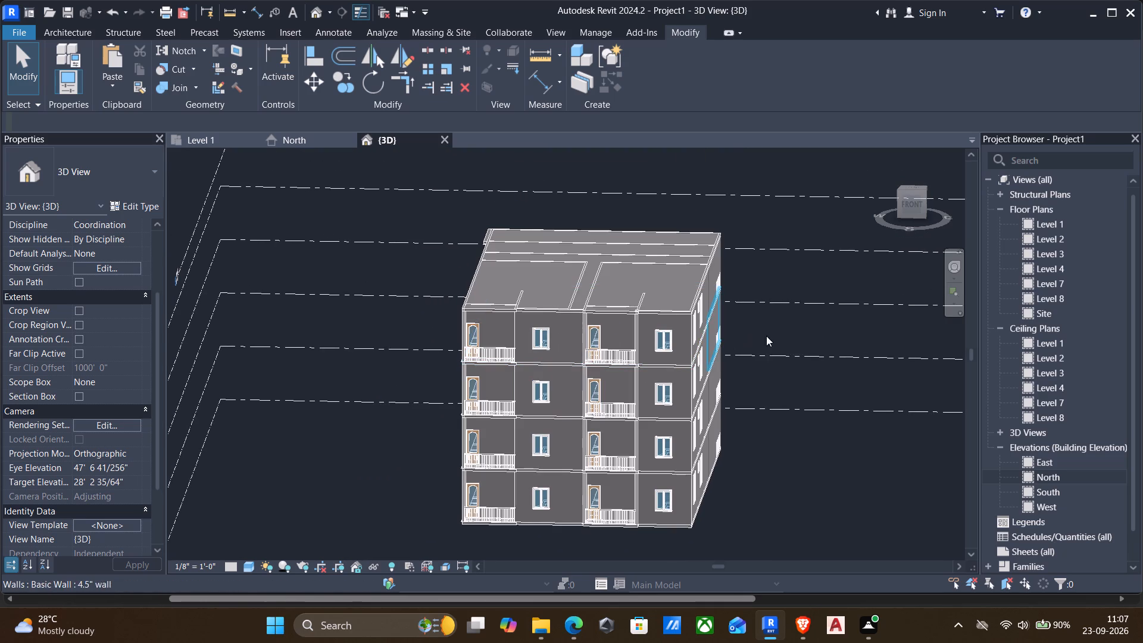
{"action": "middle_click_drag", "start_coordinate": [635, 352], "coordinate": [617, 338]}
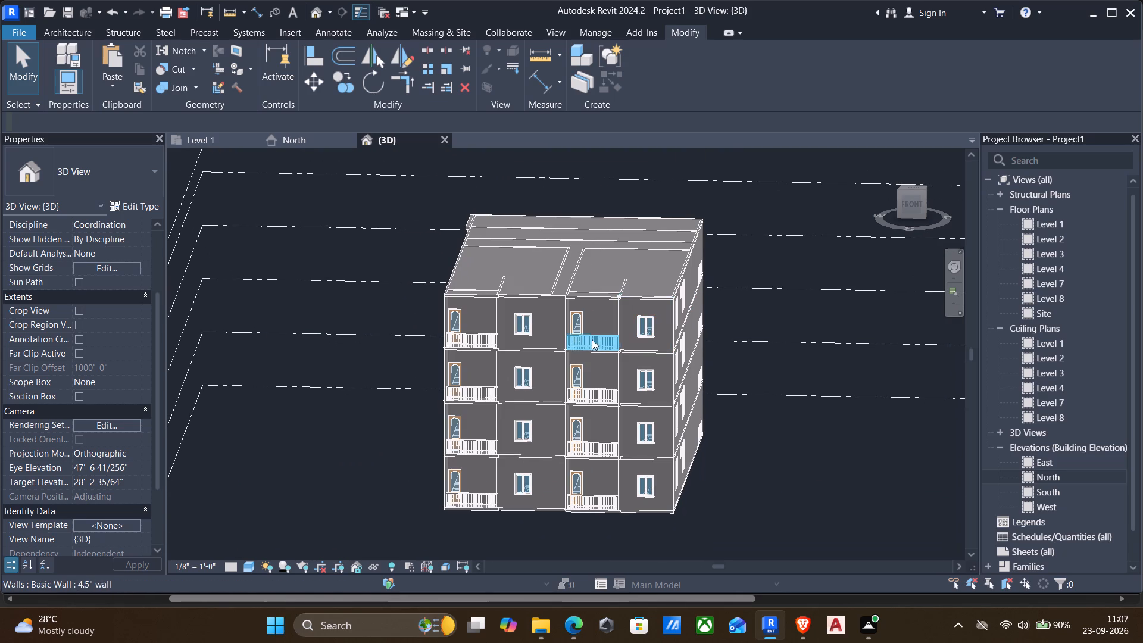
{"action": "scroll", "coordinate": [556, 492], "scroll_direction": "up", "scroll_amount": 4}
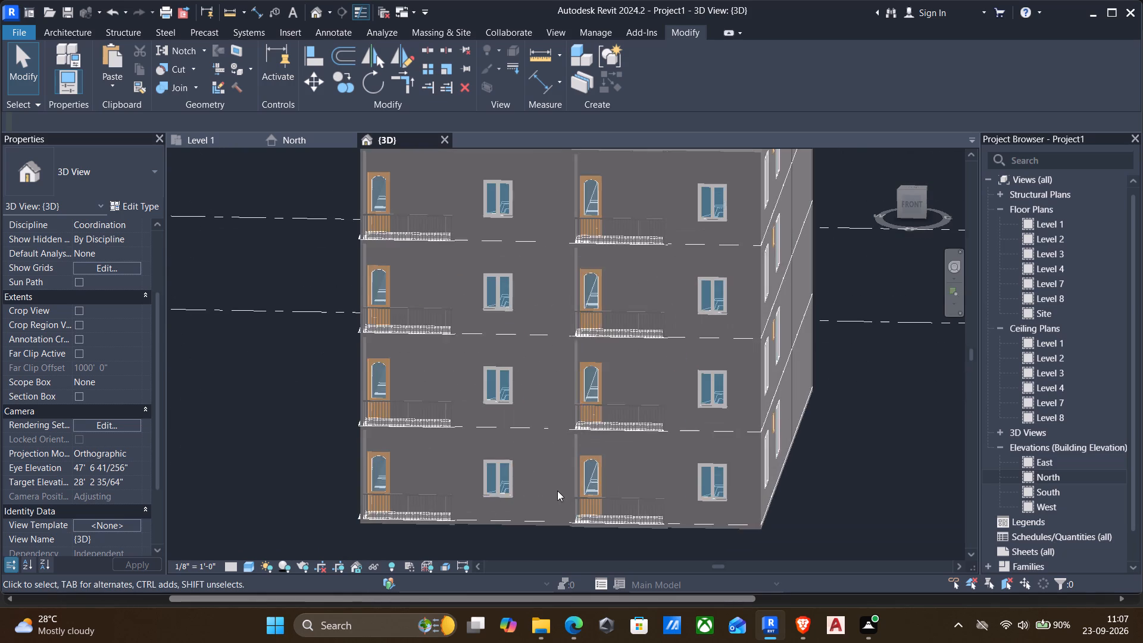
{"action": "scroll", "coordinate": [505, 484], "scroll_direction": "up", "scroll_amount": 4}
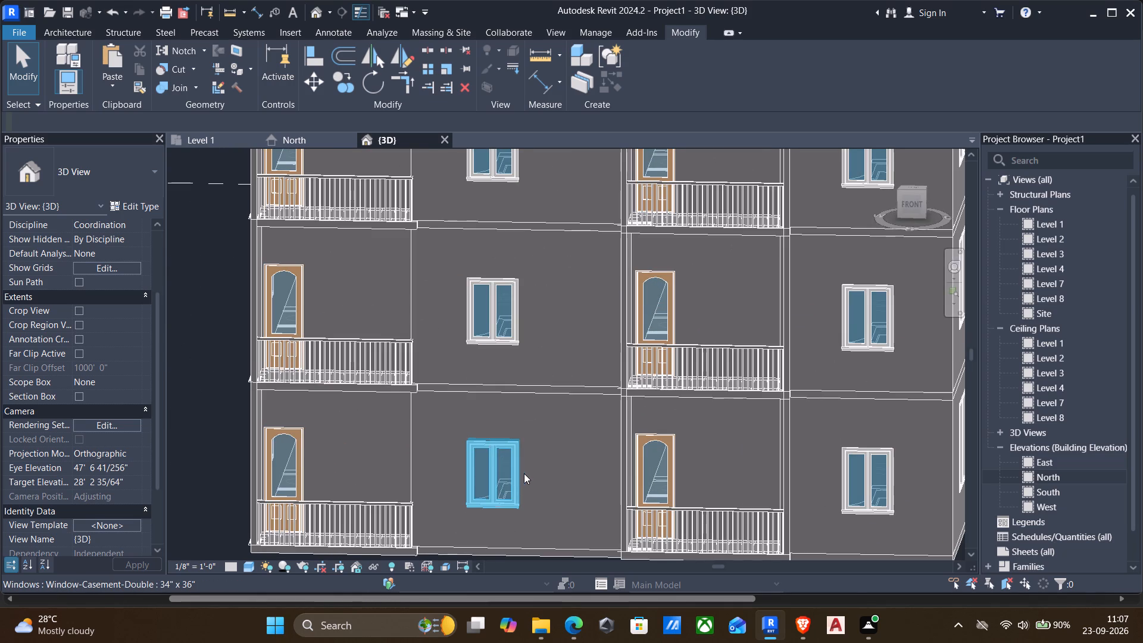
{"action": "middle_click_drag", "start_coordinate": [520, 440], "coordinate": [498, 323]}
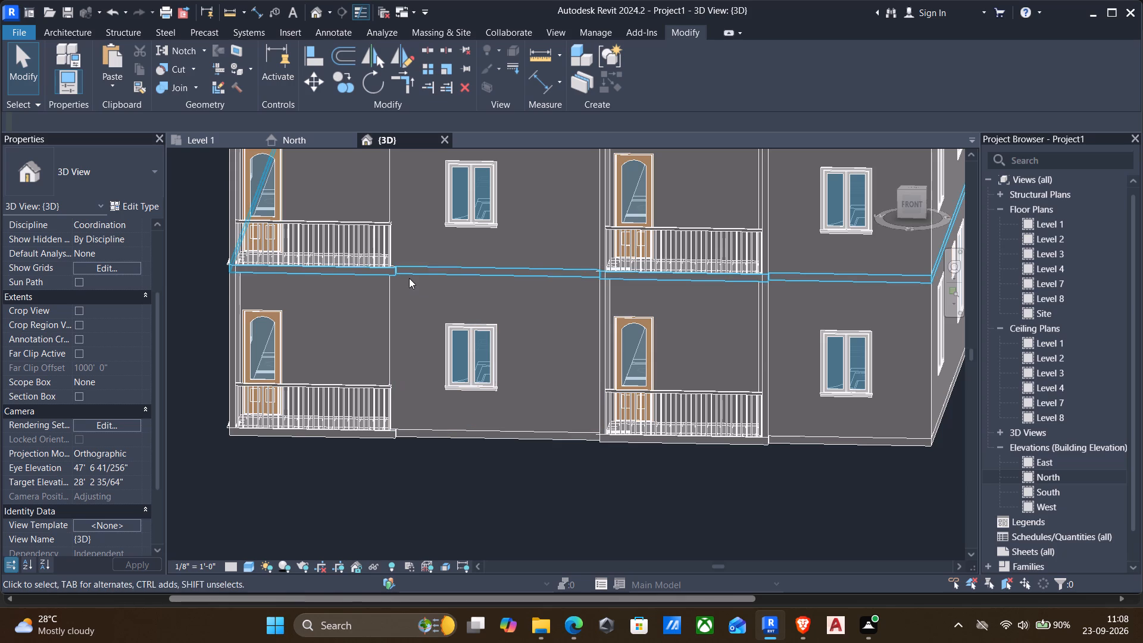
{"action": "scroll", "coordinate": [421, 295], "scroll_direction": "down", "scroll_amount": 1}
{"action": "left_click", "coordinate": [453, 322]}
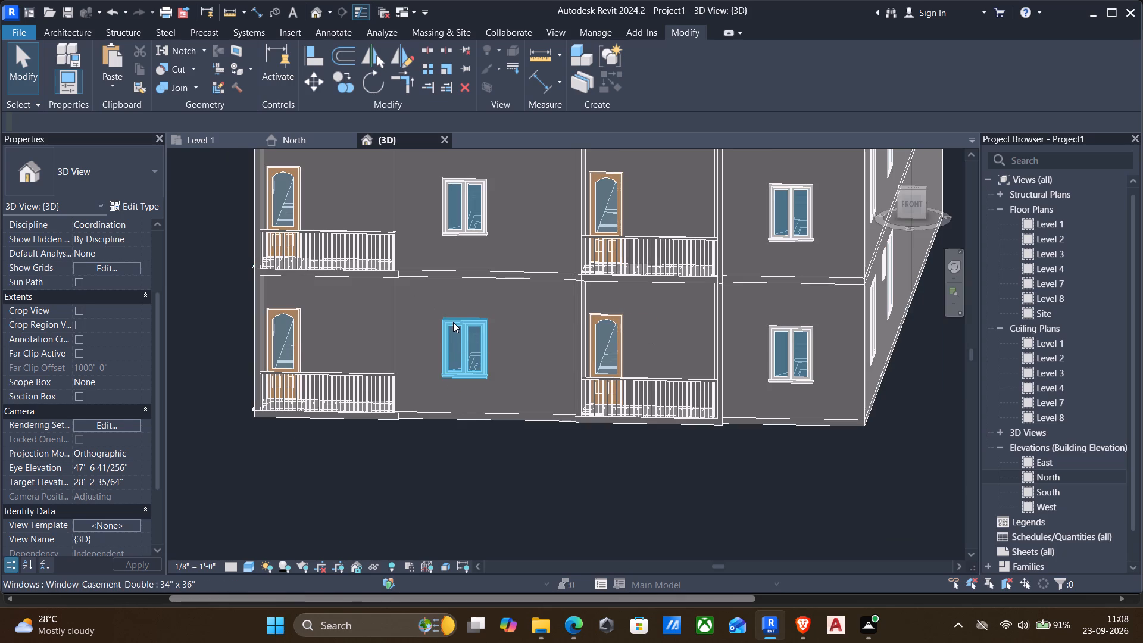
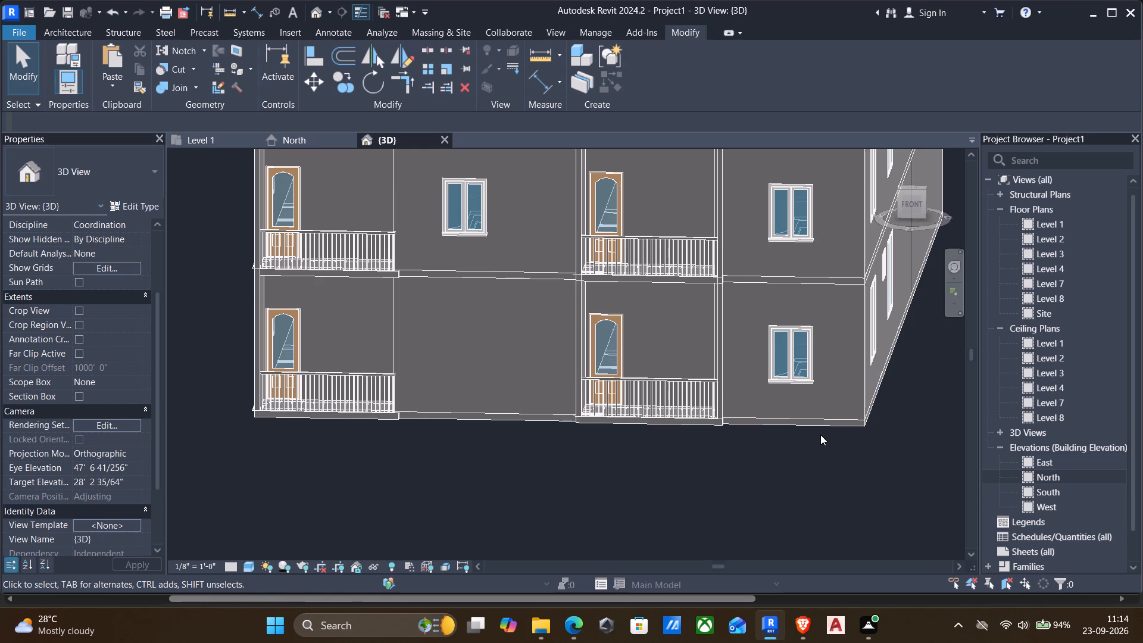
Examine the building's front facade in 3D, checking the lower storeys' balcony doors, casement windows and the ground-floor wall.
{"action": "middle_click_drag", "start_coordinate": [469, 362], "coordinate": [456, 437]}
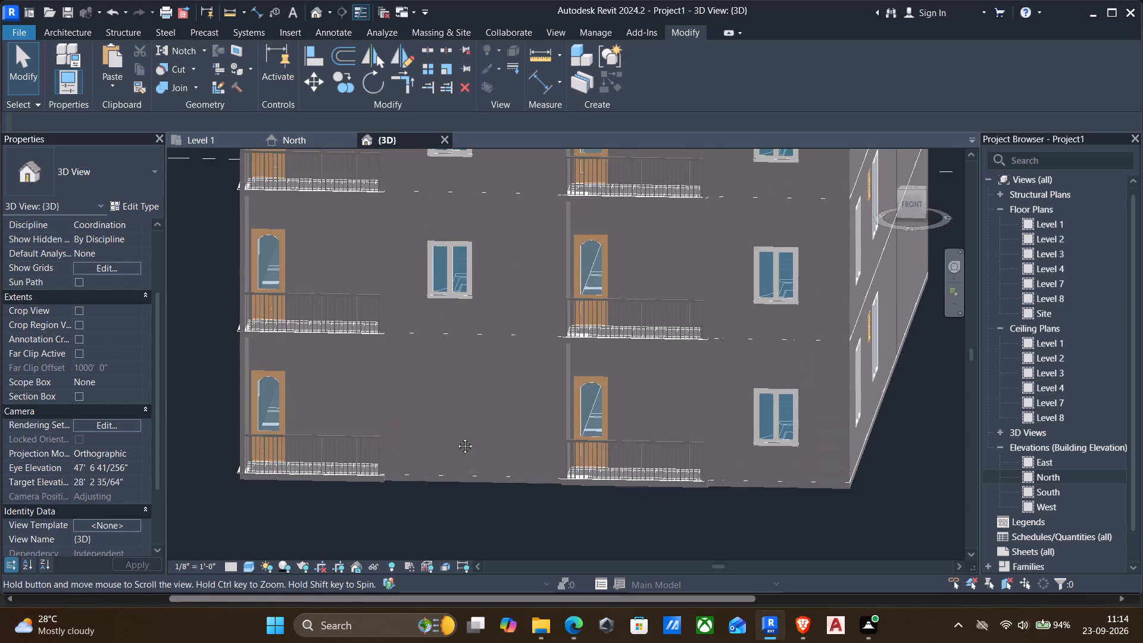
{"action": "middle_click_drag", "start_coordinate": [456, 437], "coordinate": [456, 438]}
{"action": "middle_click_drag", "start_coordinate": [476, 426], "coordinate": [495, 423], "text": "shift"}
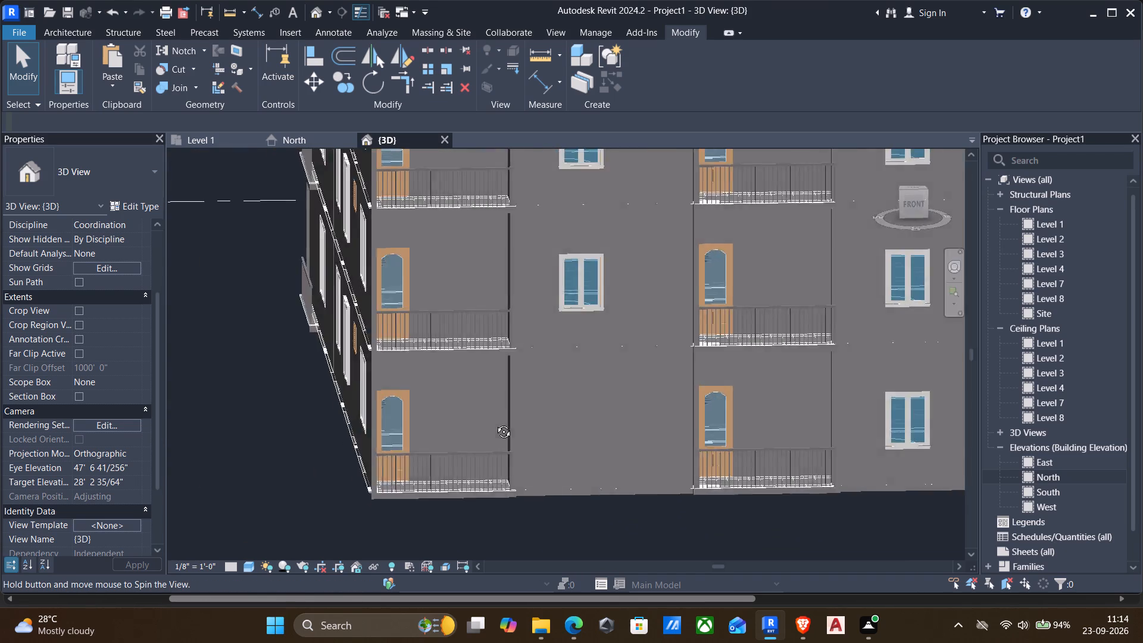
{"action": "middle_click_drag", "start_coordinate": [495, 423], "coordinate": [488, 428], "text": "shift"}
{"action": "scroll", "coordinate": [488, 428], "scroll_direction": "up", "scroll_amount": 1, "text": "shift"}
{"action": "scroll", "coordinate": [488, 428], "scroll_direction": "down", "scroll_amount": 2}
{"action": "middle_click_drag", "start_coordinate": [496, 422], "coordinate": [486, 444]}
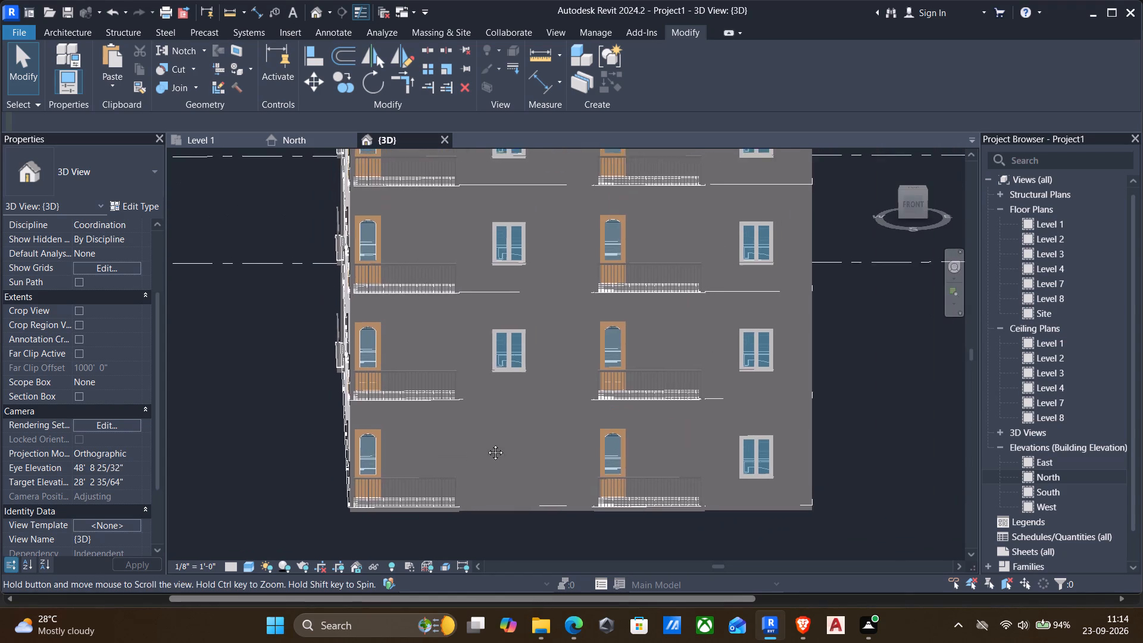
{"action": "middle_click_drag", "start_coordinate": [486, 444], "coordinate": [483, 455]}
{"action": "scroll", "coordinate": [491, 441], "scroll_direction": "down", "scroll_amount": 2}
{"action": "scroll", "coordinate": [494, 379], "scroll_direction": "down", "scroll_amount": 2}
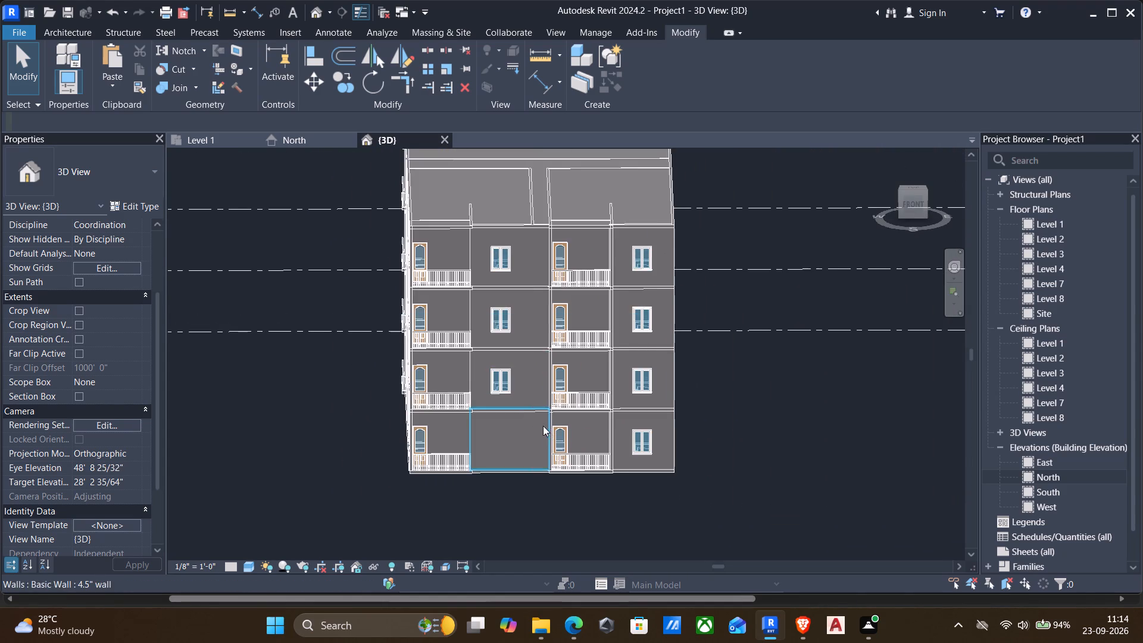
{"action": "middle_click_drag", "start_coordinate": [541, 426], "coordinate": [527, 411]}
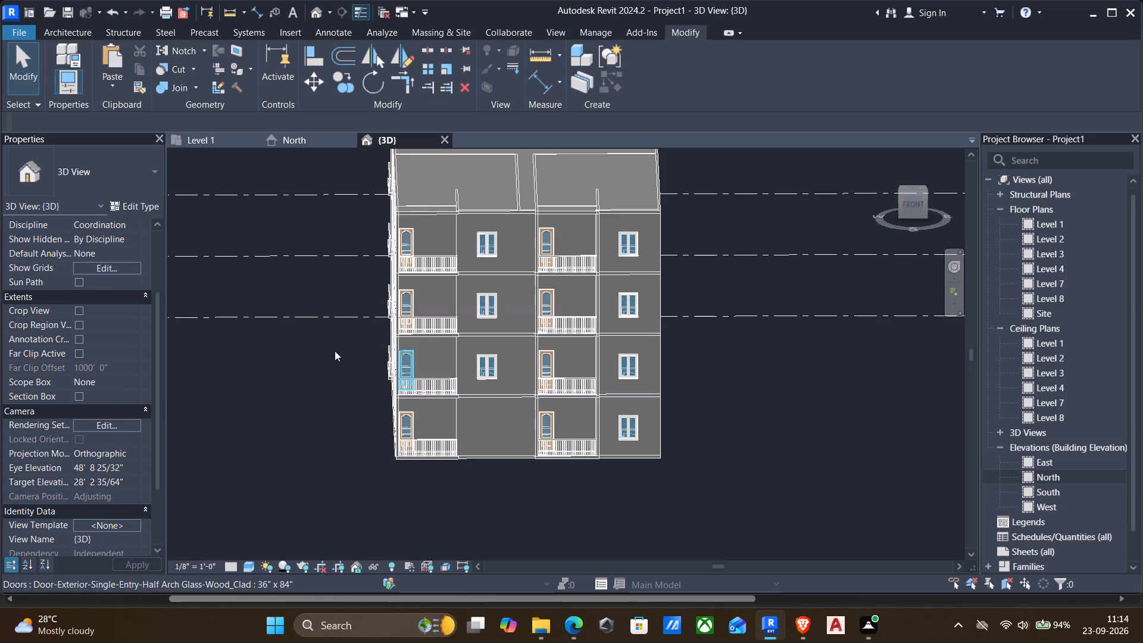
Open the Level 1 floor plan at the front bedrooms and 4'-0" wide balconies.
{"action": "double_click", "coordinate": [1052, 223]}
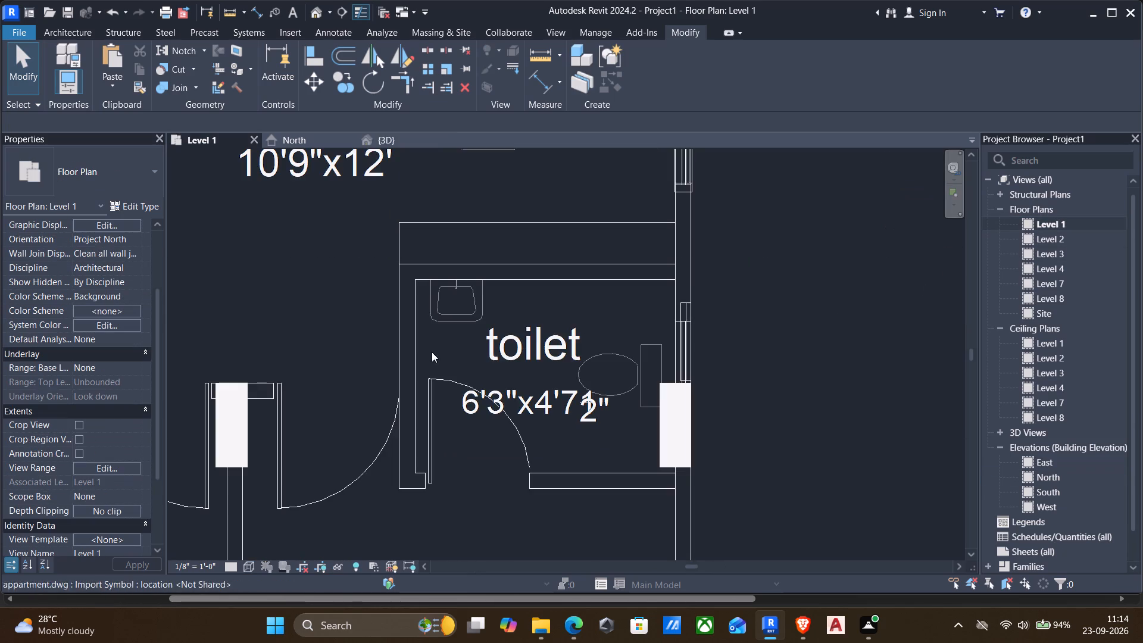
{"action": "scroll", "coordinate": [424, 360], "scroll_direction": "down", "scroll_amount": 4}
{"action": "middle_click_drag", "start_coordinate": [401, 385], "coordinate": [485, 316]}
{"action": "scroll", "coordinate": [469, 339], "scroll_direction": "down", "scroll_amount": 2}
{"action": "middle_click_drag", "start_coordinate": [424, 415], "coordinate": [447, 342]}
{"action": "scroll", "coordinate": [408, 404], "scroll_direction": "down", "scroll_amount": 2}
{"action": "middle_click_drag", "start_coordinate": [374, 468], "coordinate": [412, 428]}
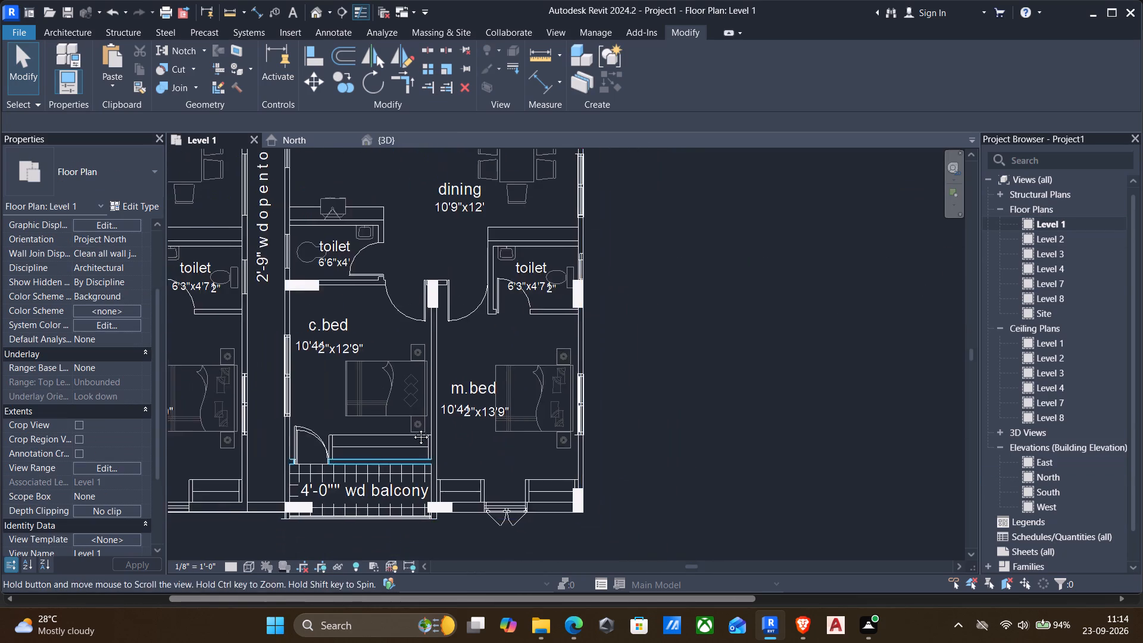
{"action": "middle_click_drag", "start_coordinate": [412, 428], "coordinate": [451, 393]}
{"action": "scroll", "coordinate": [349, 439], "scroll_direction": "up", "scroll_amount": 2}
{"action": "middle_click_drag", "start_coordinate": [348, 439], "coordinate": [415, 421]}
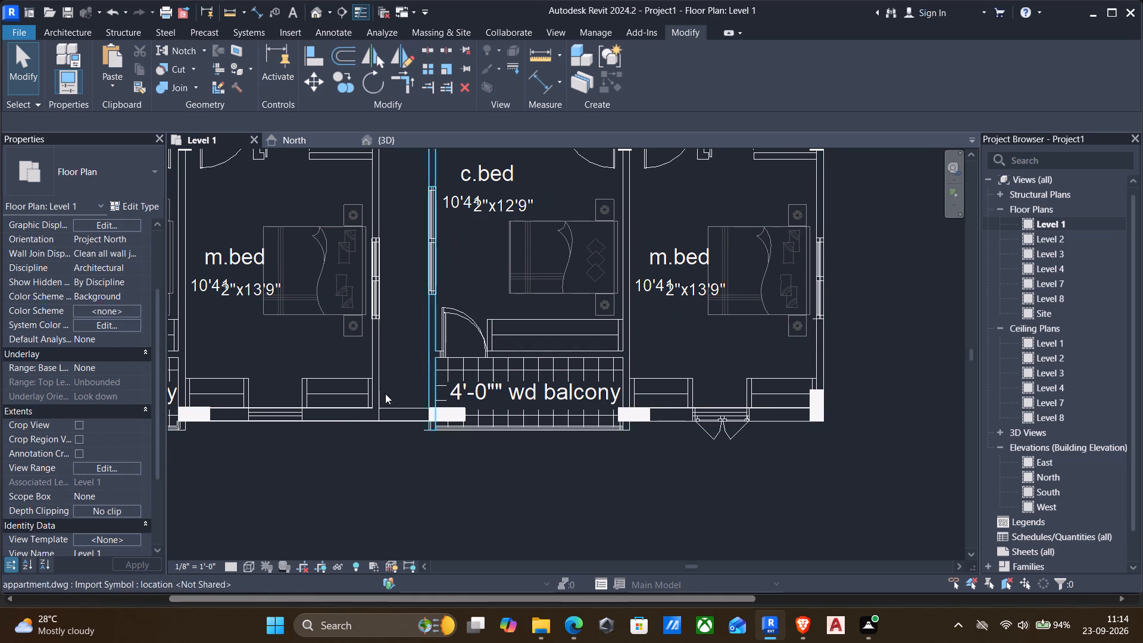
Start the Door command and browse for a family to load in the US library's Doors, Residential folder.
{"action": "type", "text": "dr"}
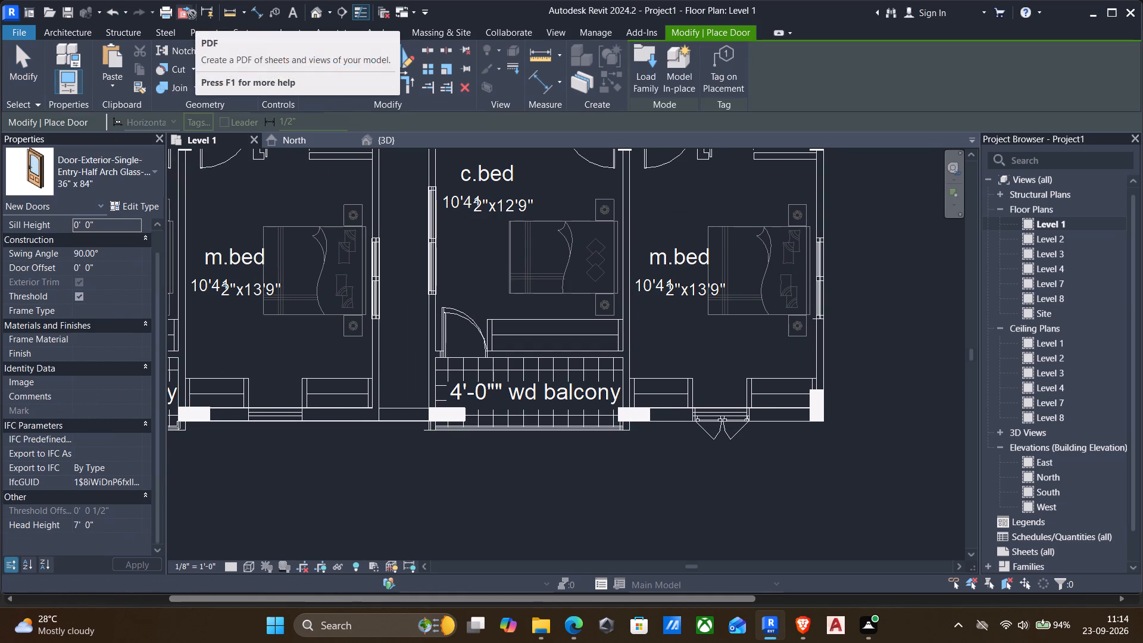
{"action": "left_click", "coordinate": [650, 58]}
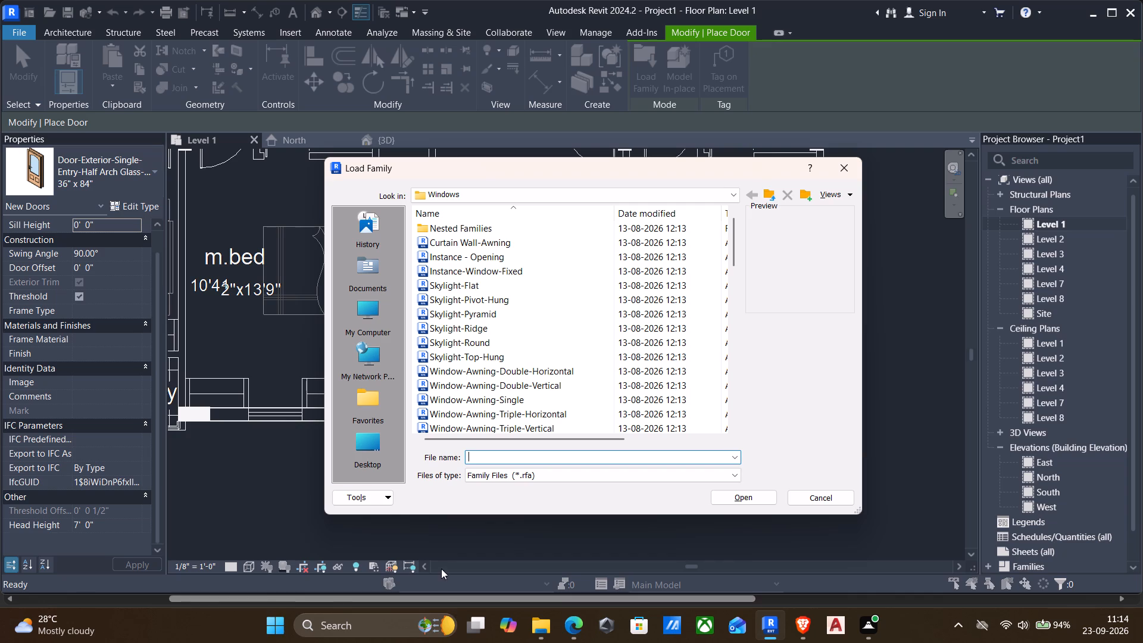
{"action": "left_click", "coordinate": [764, 193]}
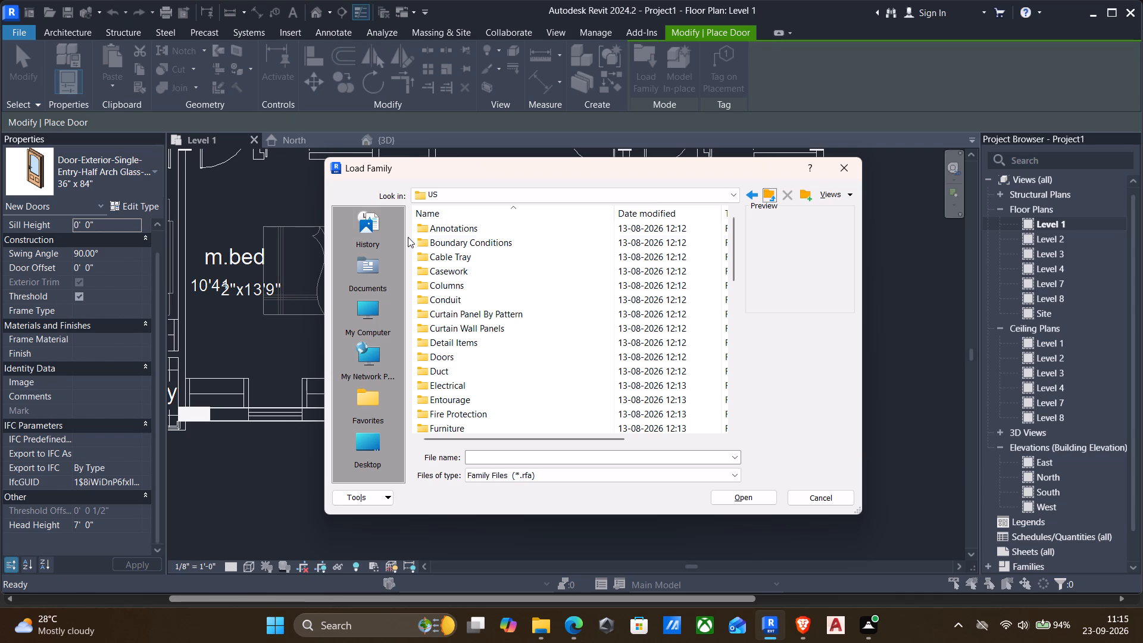
{"action": "double_click", "coordinate": [423, 359]}
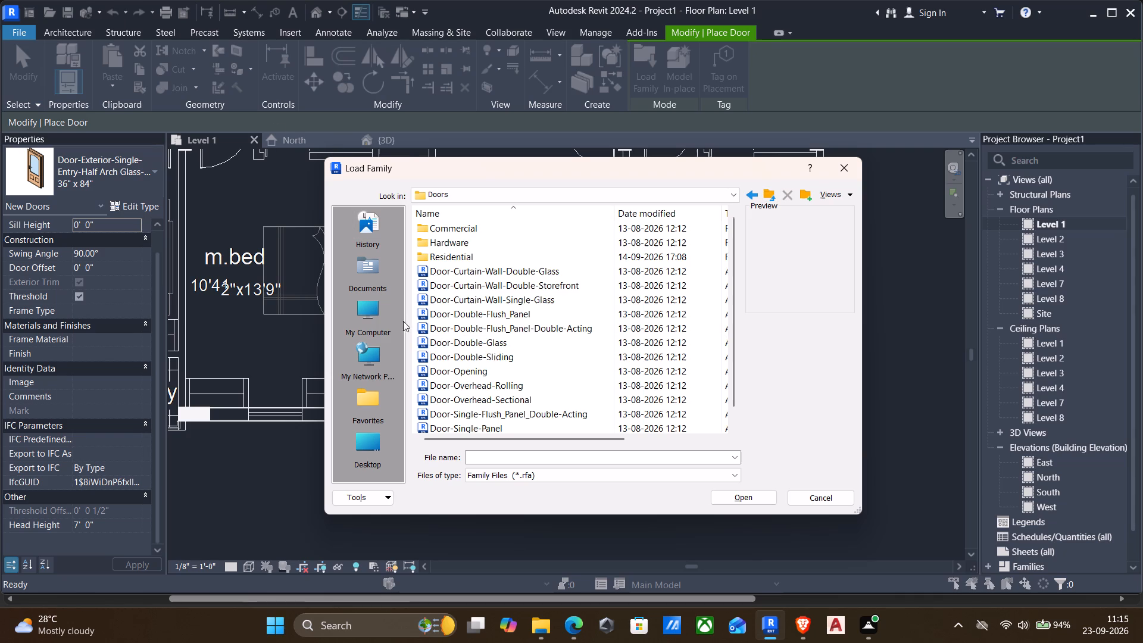
{"action": "double_click", "coordinate": [422, 260]}
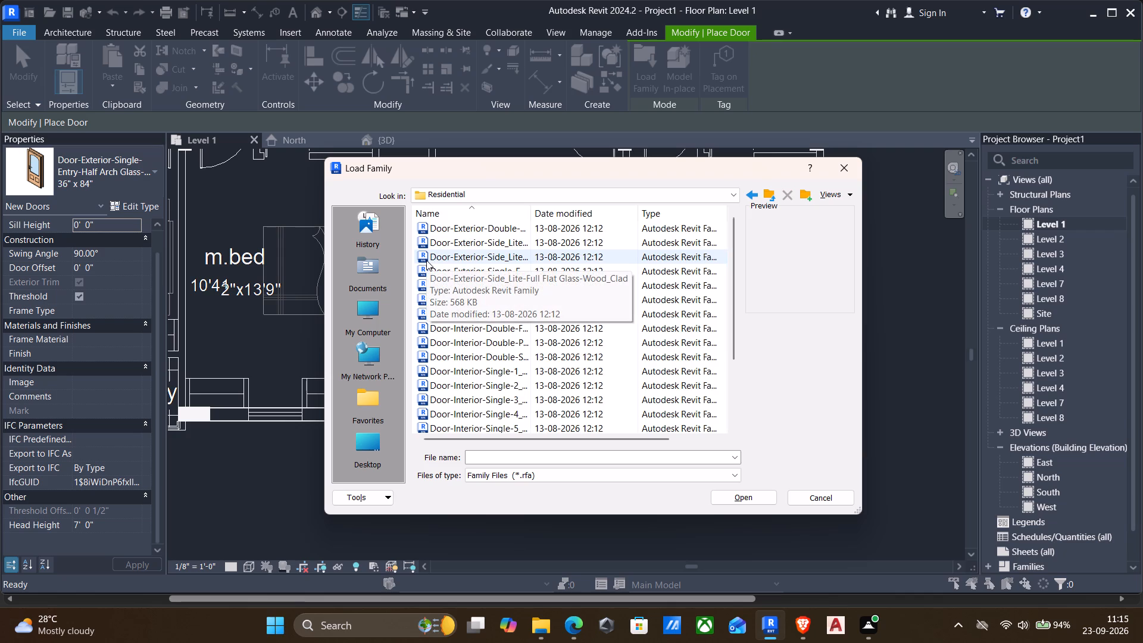
Look through the previews of the exterior, garage and interior residential door families for a suitable door.
{"action": "left_click", "coordinate": [470, 229]}
{"action": "key", "text": "Down"}
{"action": "key", "text": "Down"}
{"action": "key", "text": "Down"}
{"action": "key", "text": "Down"}
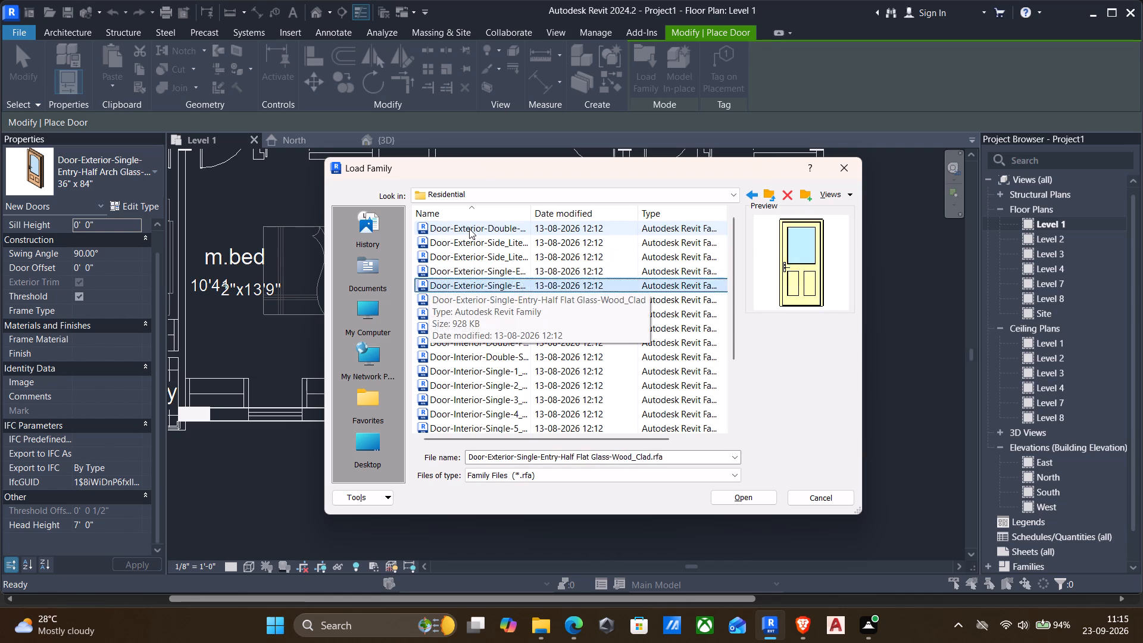
{"action": "key", "text": "Down"}
{"action": "key", "text": "Up"}
{"action": "key", "text": "Down"}
{"action": "key", "text": "Down"}
{"action": "key", "text": "Down"}
{"action": "key", "text": "Down"}
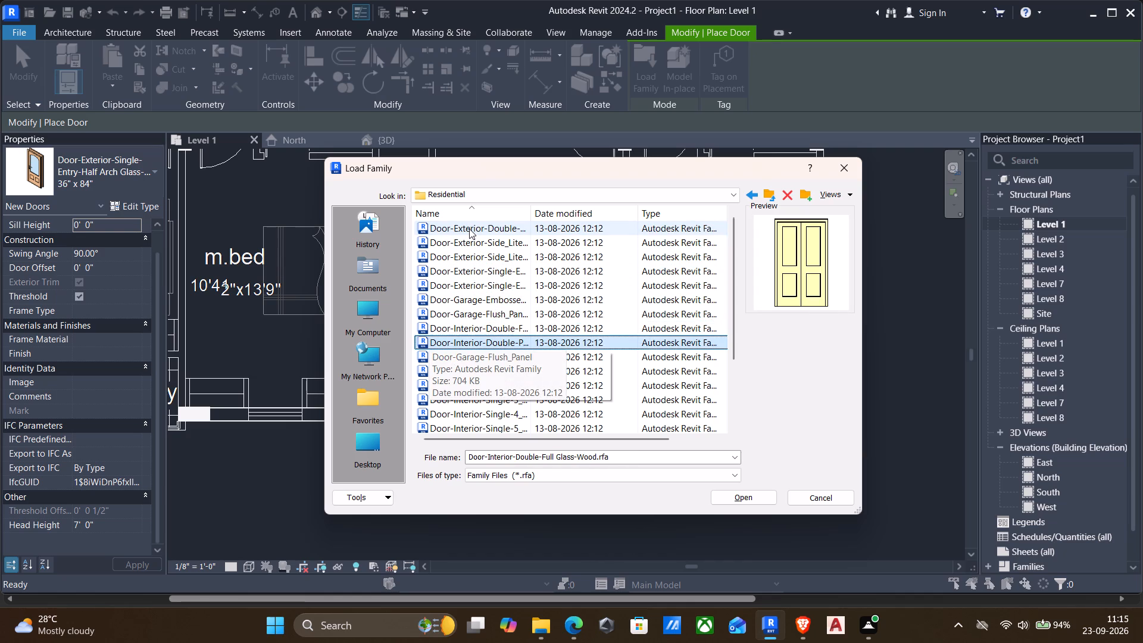
{"action": "key", "text": "Up"}
{"action": "key", "text": "Down"}
{"action": "key", "text": "Down"}
{"action": "key", "text": "Down"}
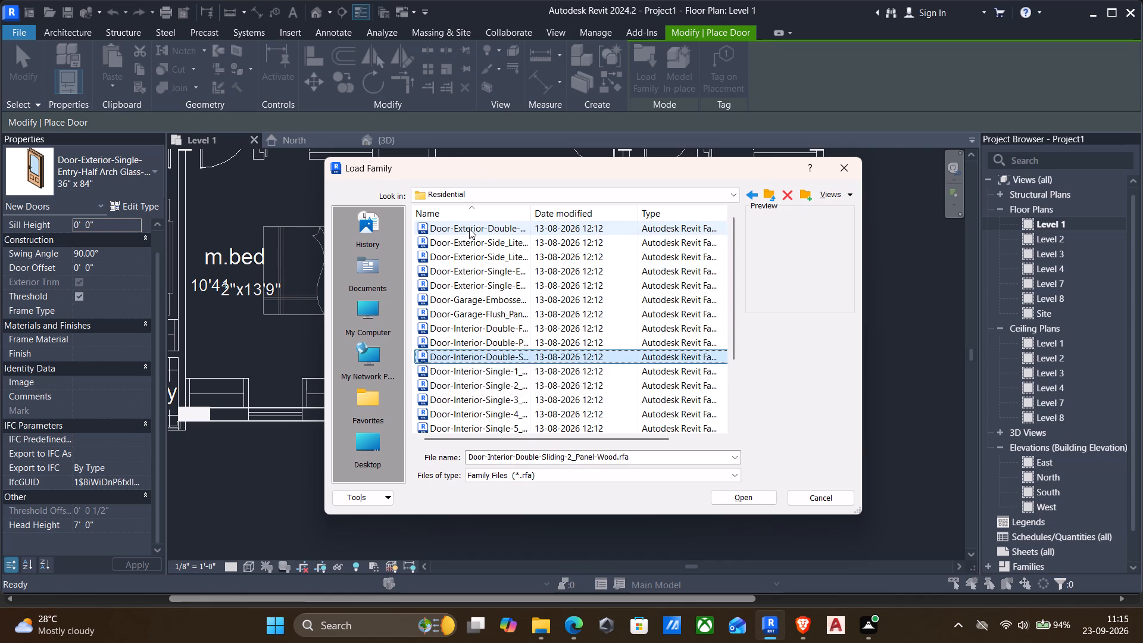
{"action": "key", "text": "Up"}
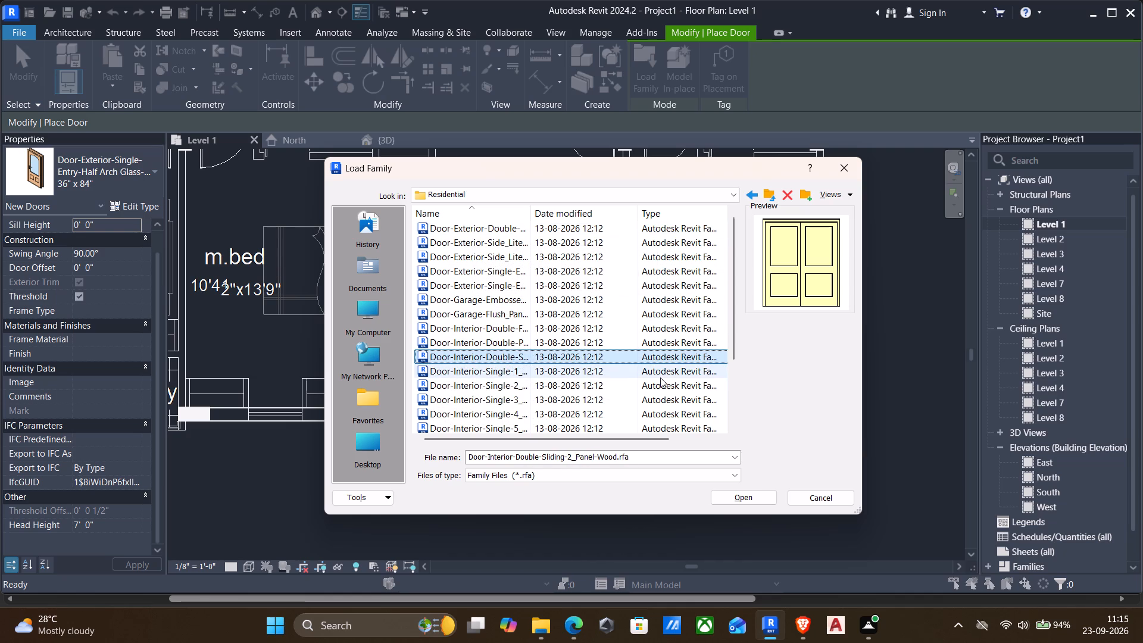
{"action": "key", "text": "Down"}
{"action": "key", "text": "Down"}
{"action": "key", "text": "Down"}
{"action": "key", "text": "Down"}
{"action": "key", "text": "Down"}
{"action": "key", "text": "Down"}
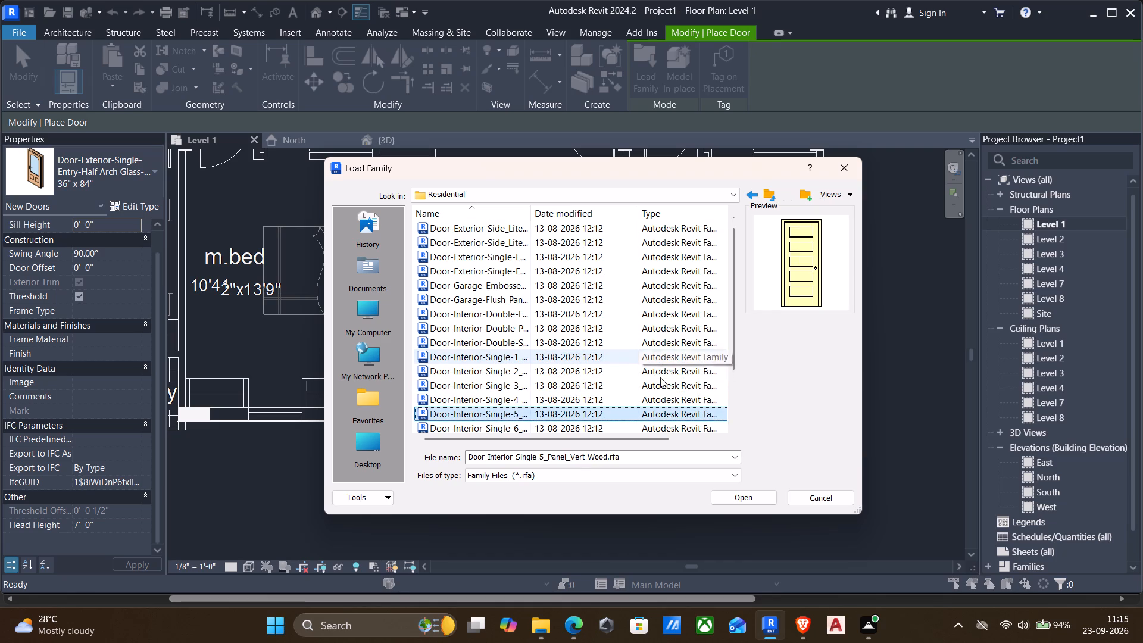
{"action": "key", "text": "Down"}
{"action": "key", "text": "Down"}
{"action": "key", "text": "Down"}
{"action": "key", "text": "Down"}
{"action": "key", "text": "Down"}
{"action": "key", "text": "Up"}
{"action": "key", "text": "Up"}
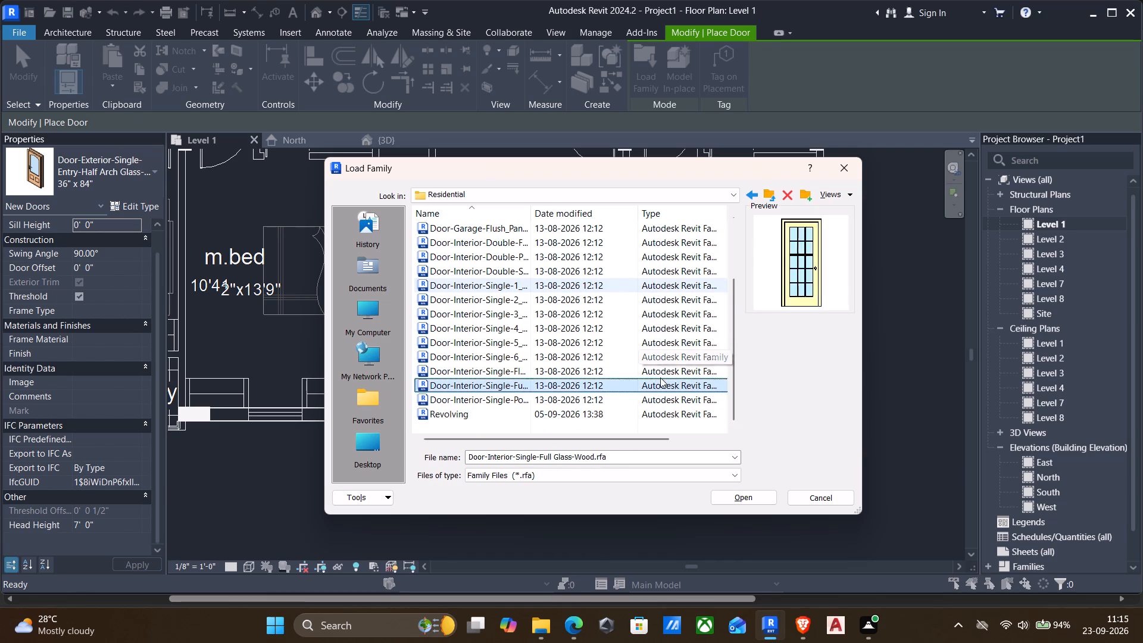
Load the Door-Interior-Double-Pocket-2_Panel-Wood family with the 60" x 84" type.
{"action": "key", "text": "Up"}
{"action": "key", "text": "Up"}
{"action": "key", "text": "Up"}
{"action": "key", "text": "Up"}
{"action": "key", "text": "Up"}
{"action": "key", "text": "Up"}
{"action": "key", "text": "Up"}
{"action": "key", "text": "Up"}
{"action": "key", "text": "Up"}
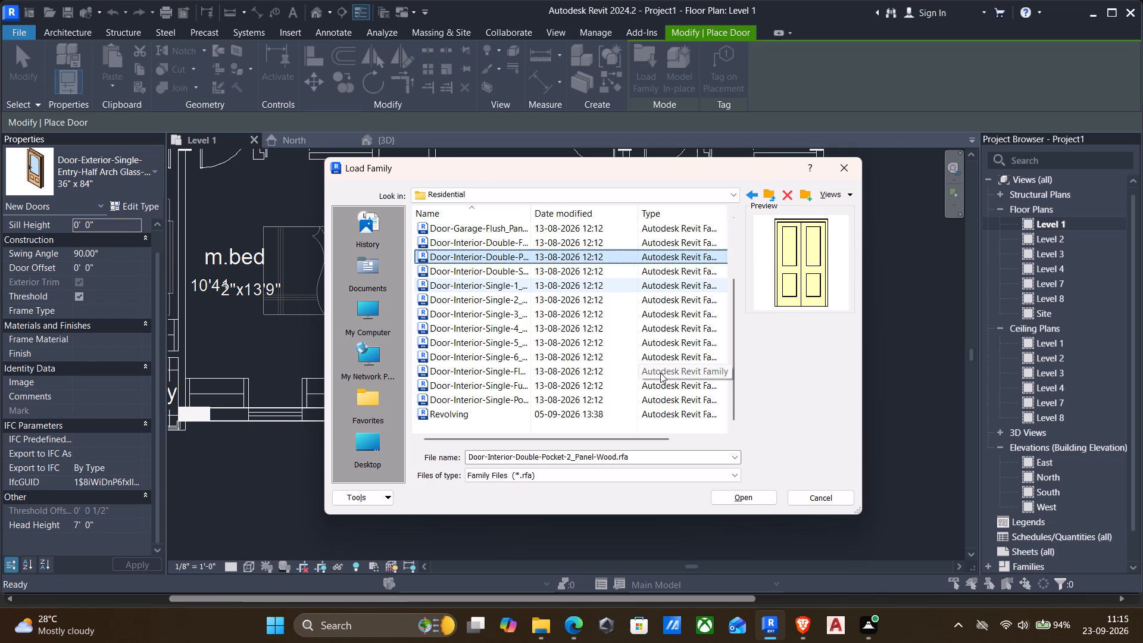
{"action": "left_click", "coordinate": [732, 496]}
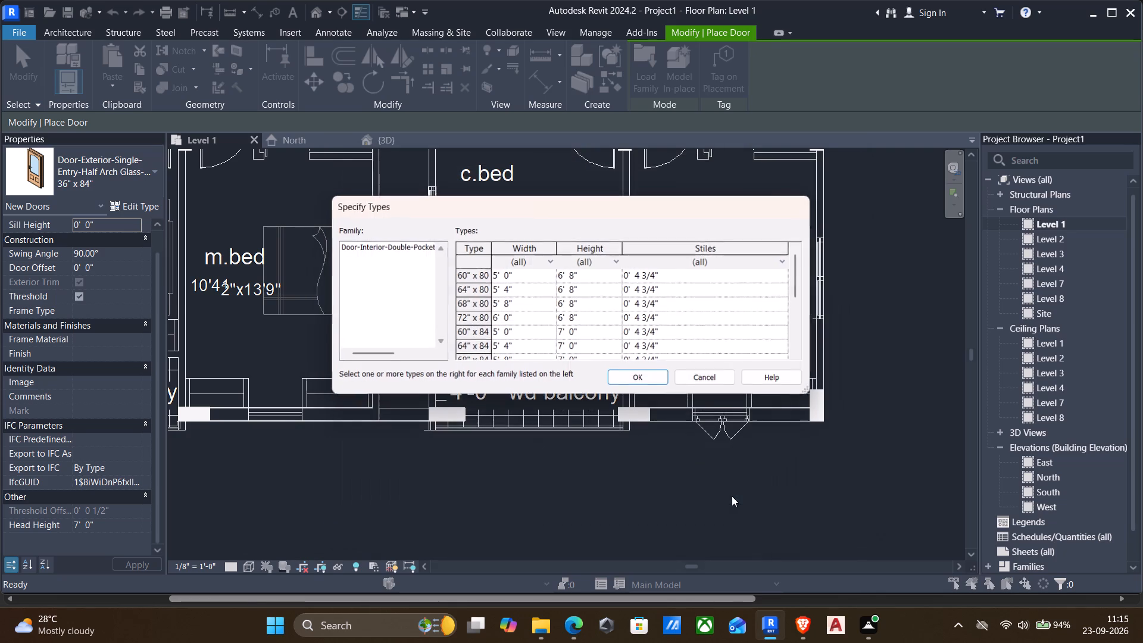
{"action": "scroll", "coordinate": [554, 292], "scroll_direction": "down", "scroll_amount": 4}
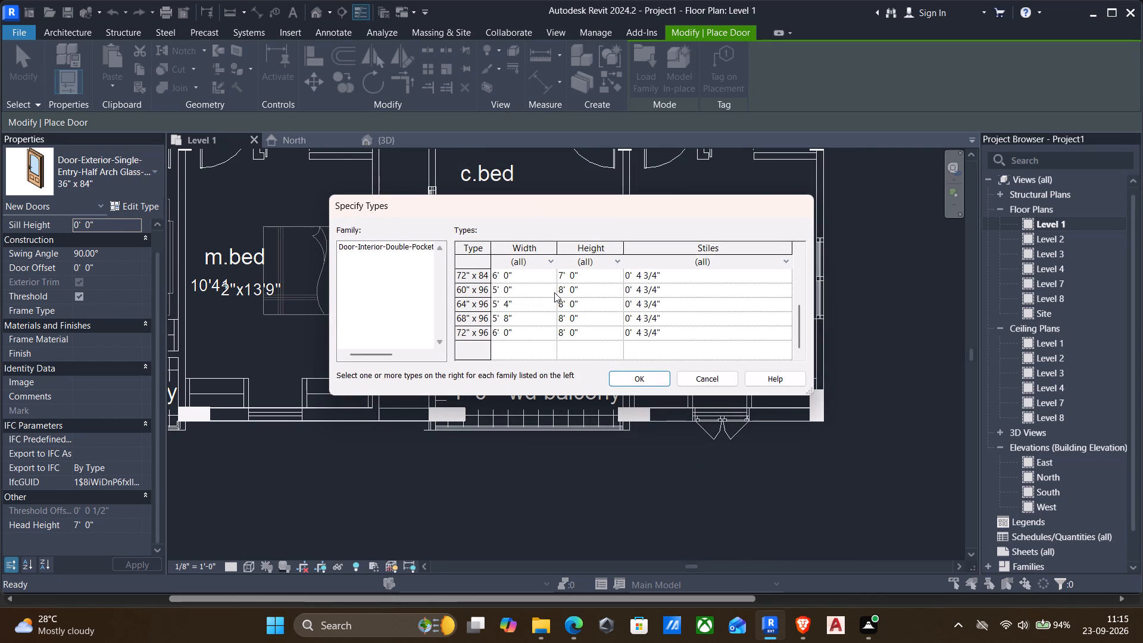
{"action": "scroll", "coordinate": [554, 292], "scroll_direction": "down", "scroll_amount": 4}
{"action": "scroll", "coordinate": [554, 292], "scroll_direction": "up", "scroll_amount": 13}
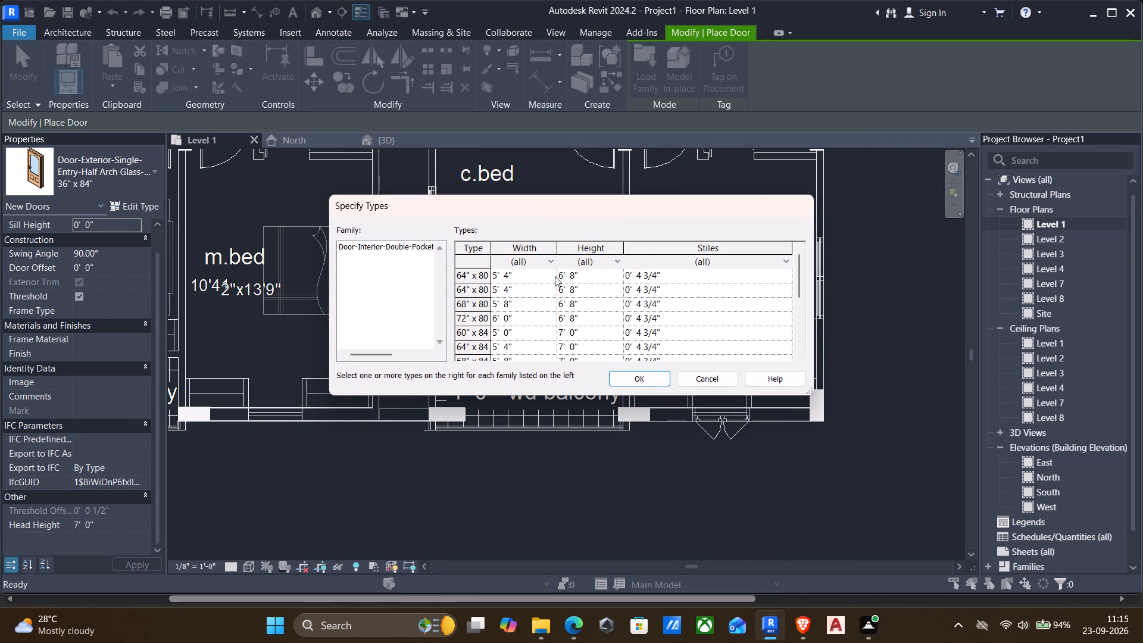
{"action": "left_click", "coordinate": [547, 330]}
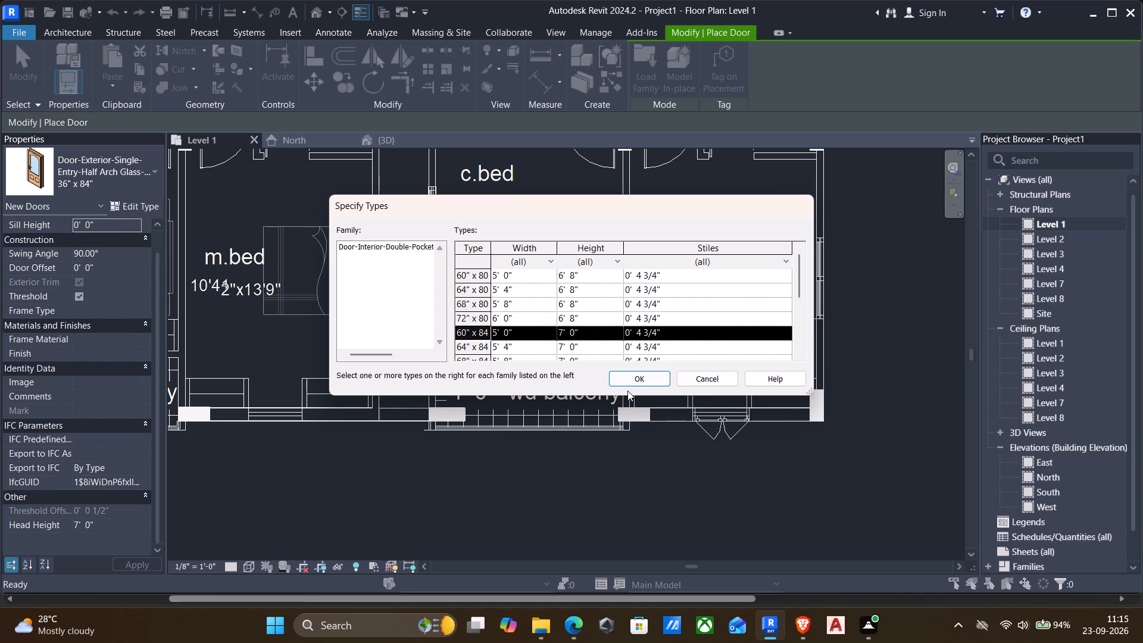
{"action": "left_click", "coordinate": [624, 383]}
Place the 60" x 84" double pocket door in the front wall of the m.bed between the two balconies.
{"action": "middle_click_drag", "start_coordinate": [283, 388], "coordinate": [426, 360]}
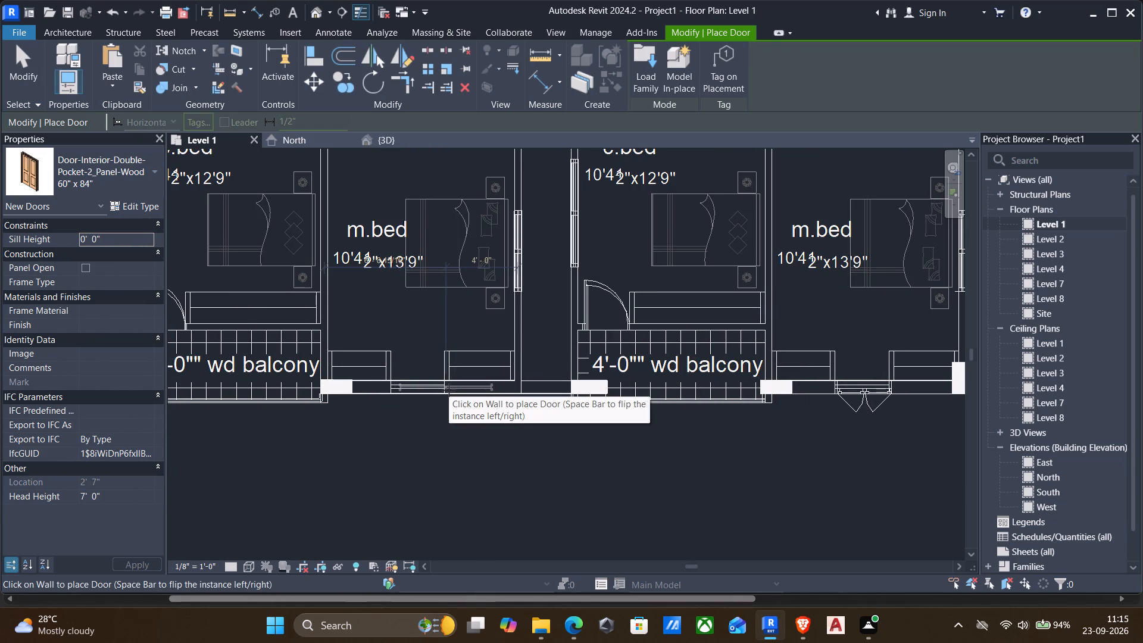
{"action": "middle_click_drag", "start_coordinate": [411, 392], "coordinate": [483, 461]}
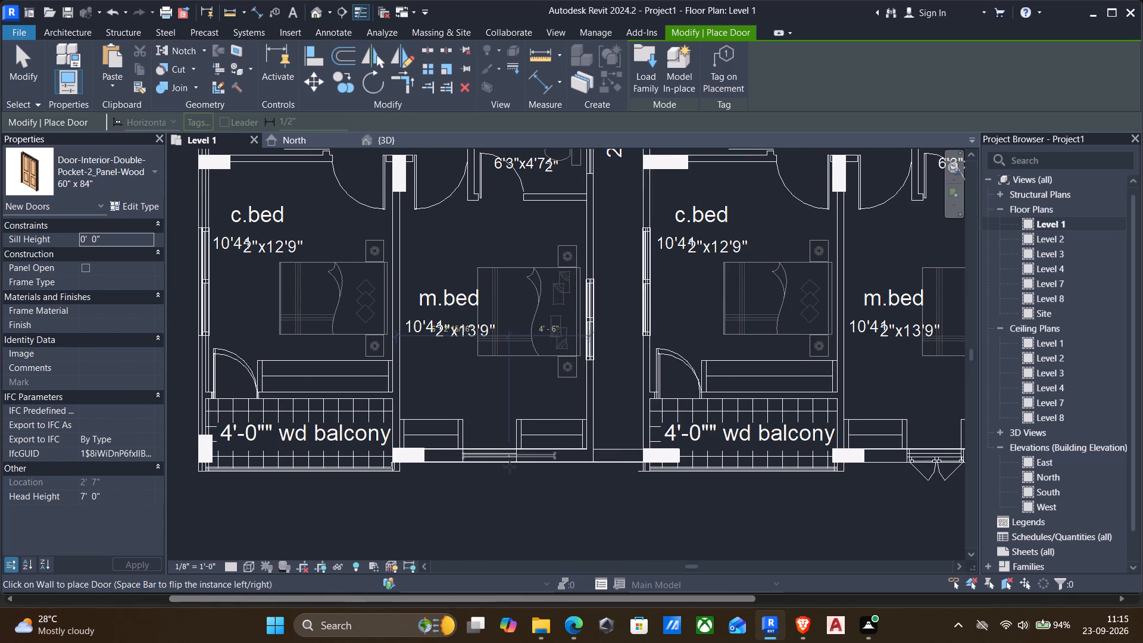
{"action": "middle_click_drag", "start_coordinate": [510, 467], "coordinate": [485, 438]}
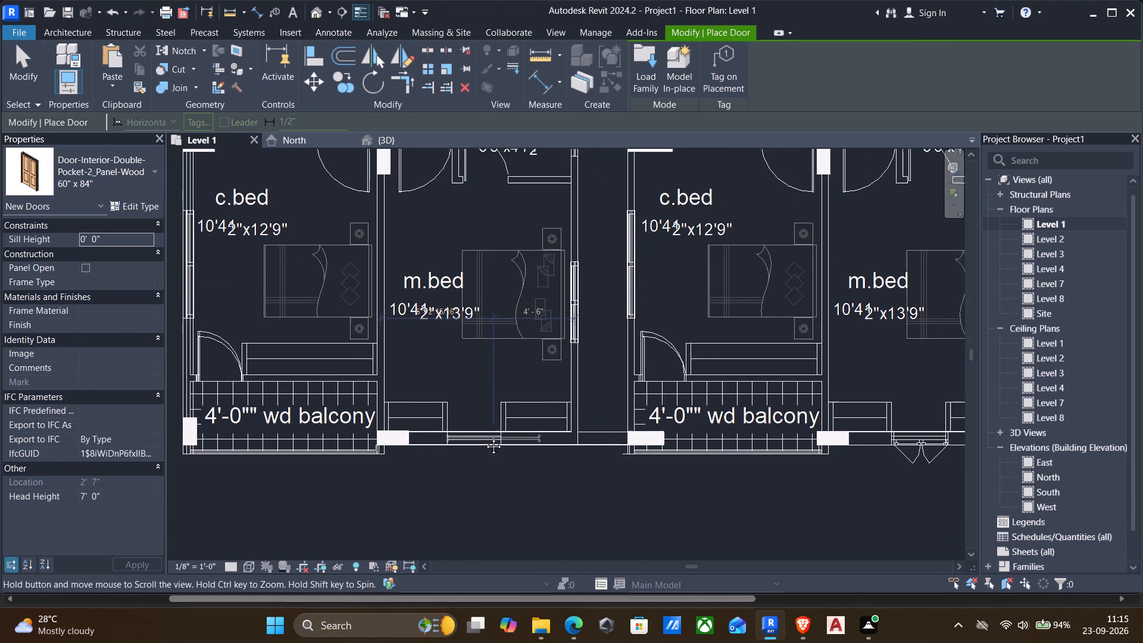
{"action": "middle_click_drag", "start_coordinate": [485, 438], "coordinate": [424, 391]}
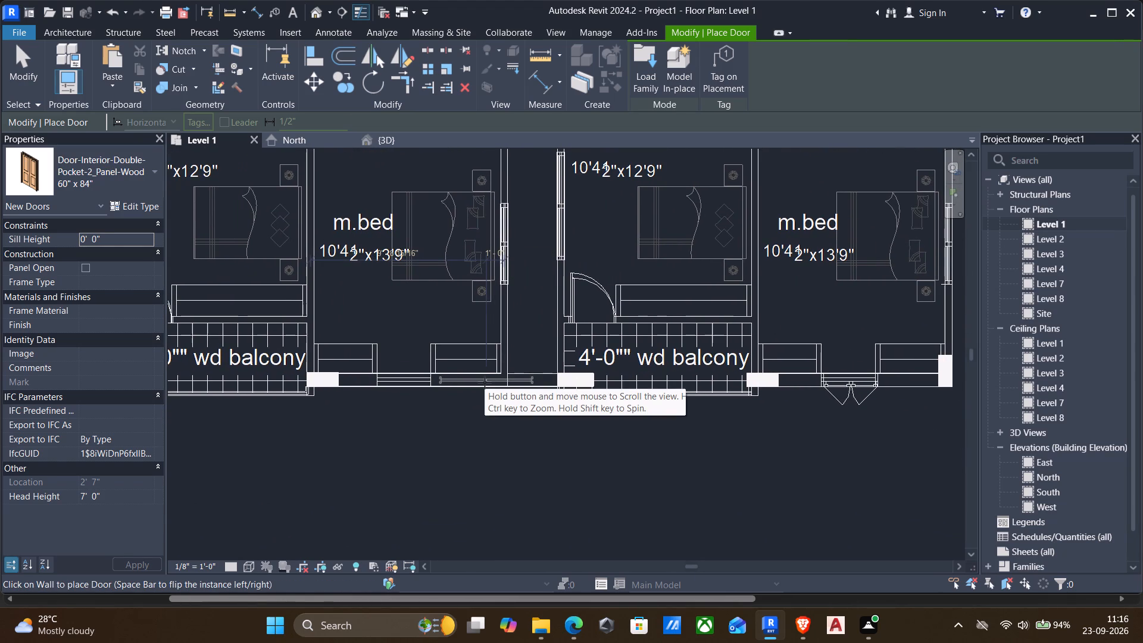
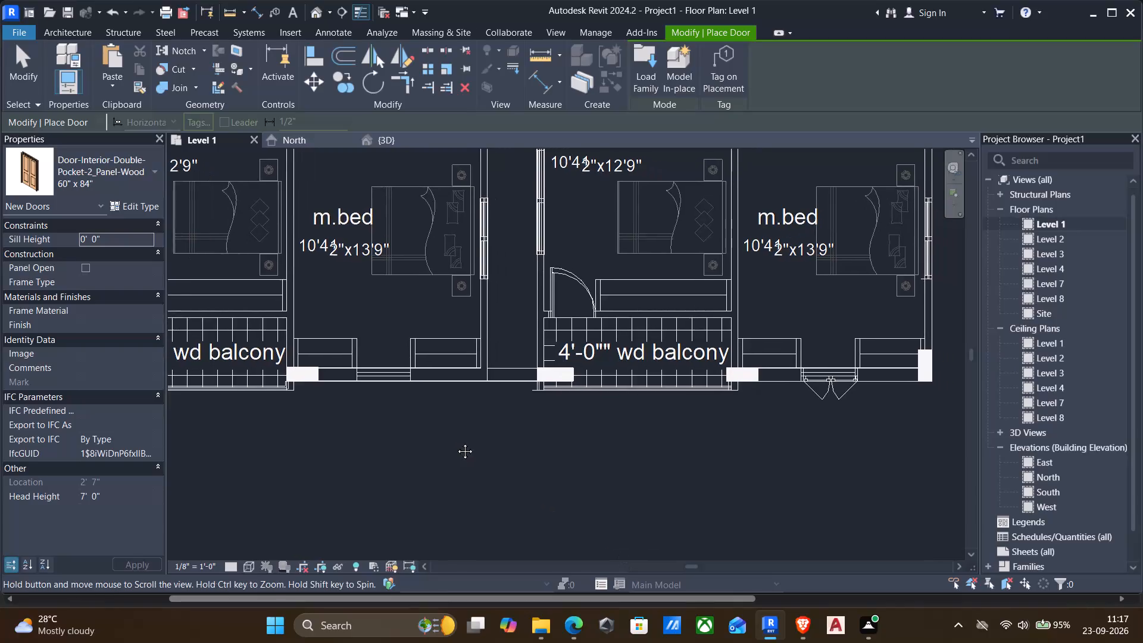
Place a 60" x 84" double pocket door in the front wall of the m.bed between the two balconies.
{"action": "scroll", "coordinate": [441, 407], "scroll_direction": "down", "scroll_amount": 1}
{"action": "scroll", "coordinate": [557, 458], "scroll_direction": "down", "scroll_amount": 3}
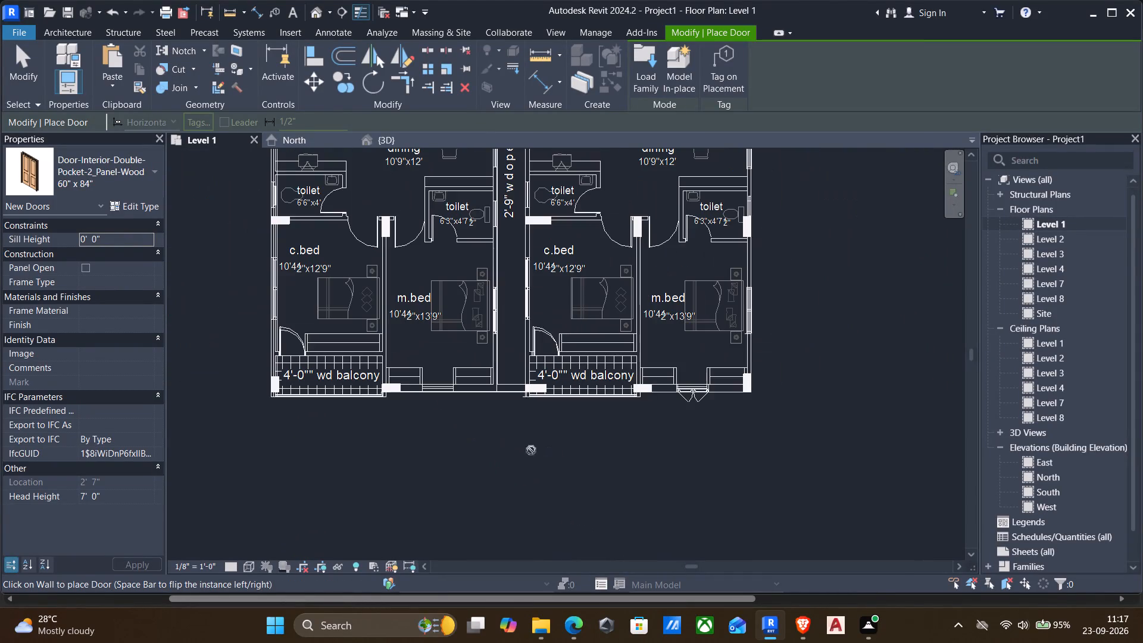
{"action": "scroll", "coordinate": [452, 410], "scroll_direction": "up", "scroll_amount": 3}
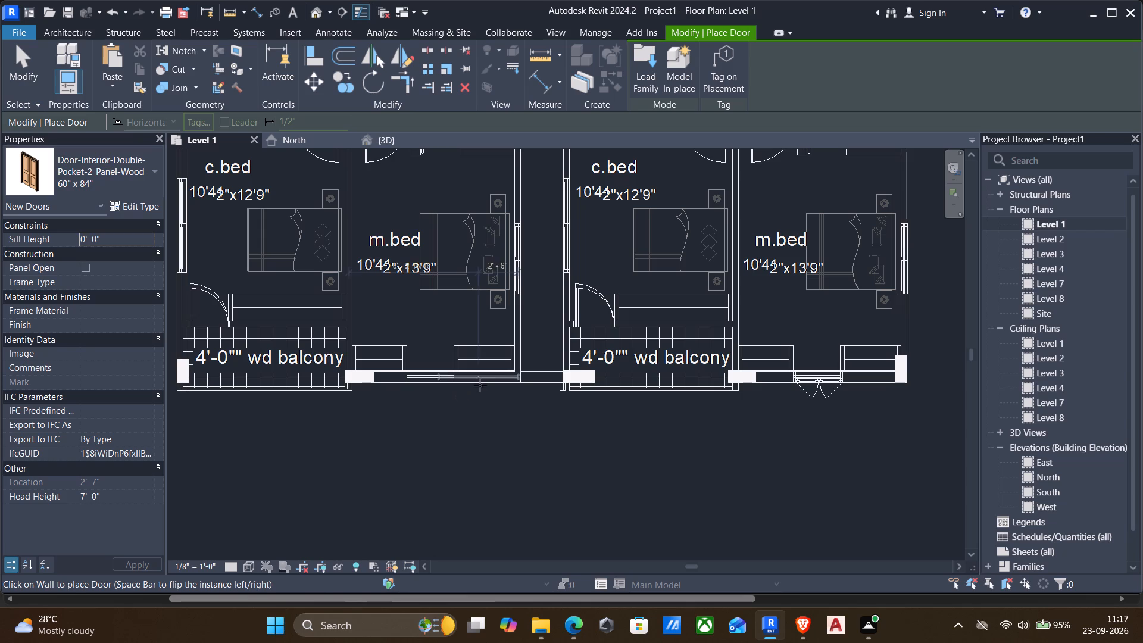
{"action": "scroll", "coordinate": [530, 390], "scroll_direction": "up", "scroll_amount": 3}
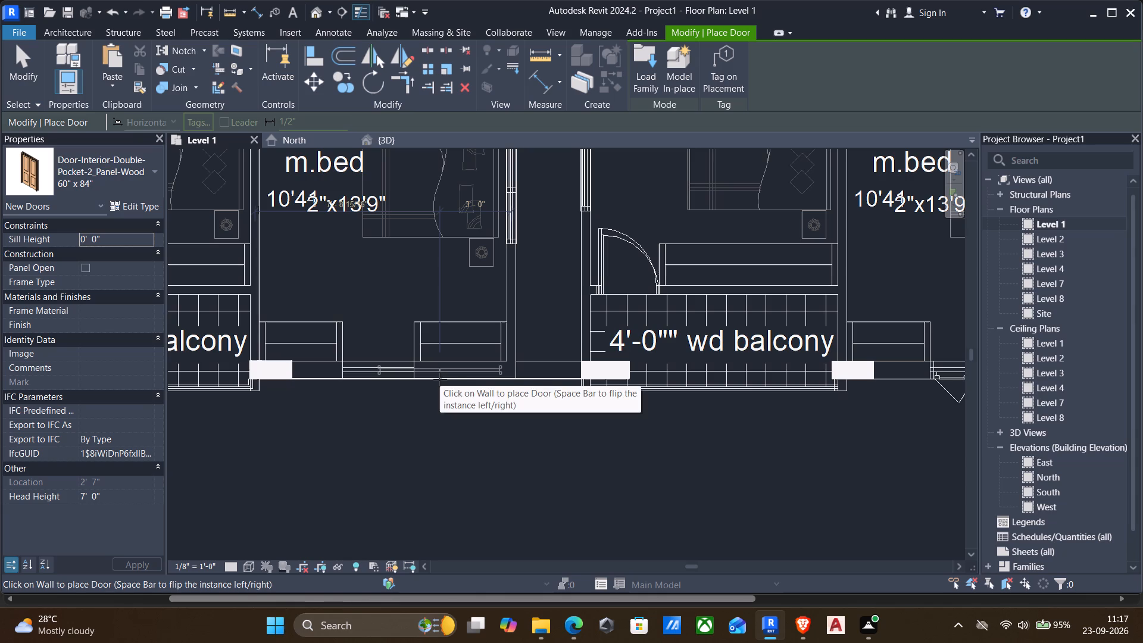
{"action": "left_click", "coordinate": [487, 383]}
{"action": "key", "text": "Escape"}
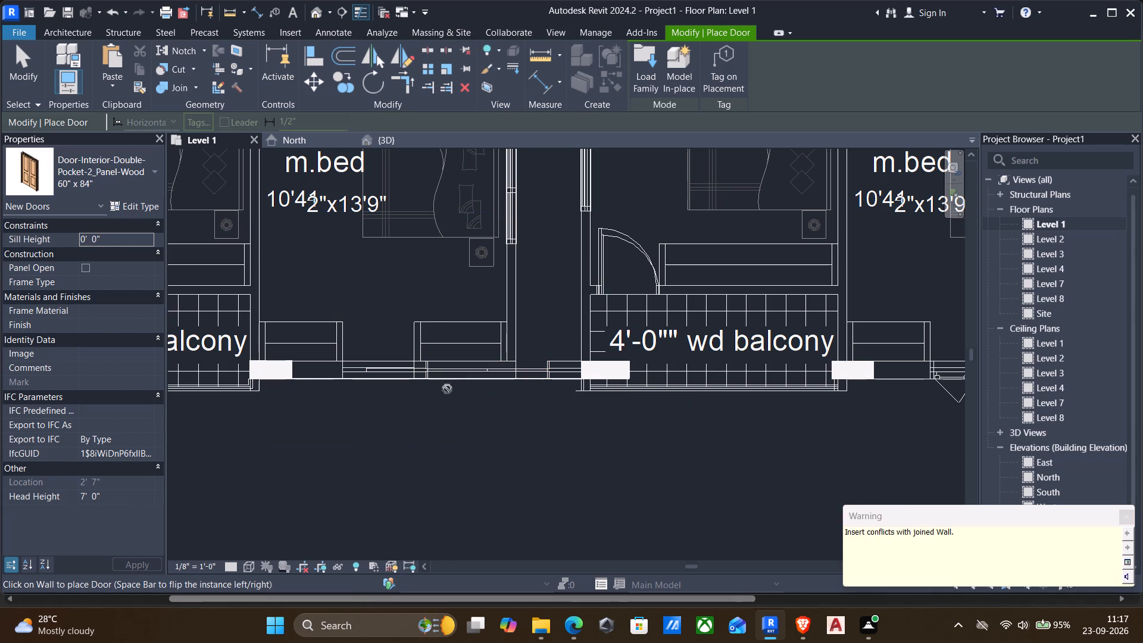
{"action": "key", "text": "Escape"}
{"action": "left_click", "coordinate": [374, 377]}
{"action": "key", "text": "Escape"}
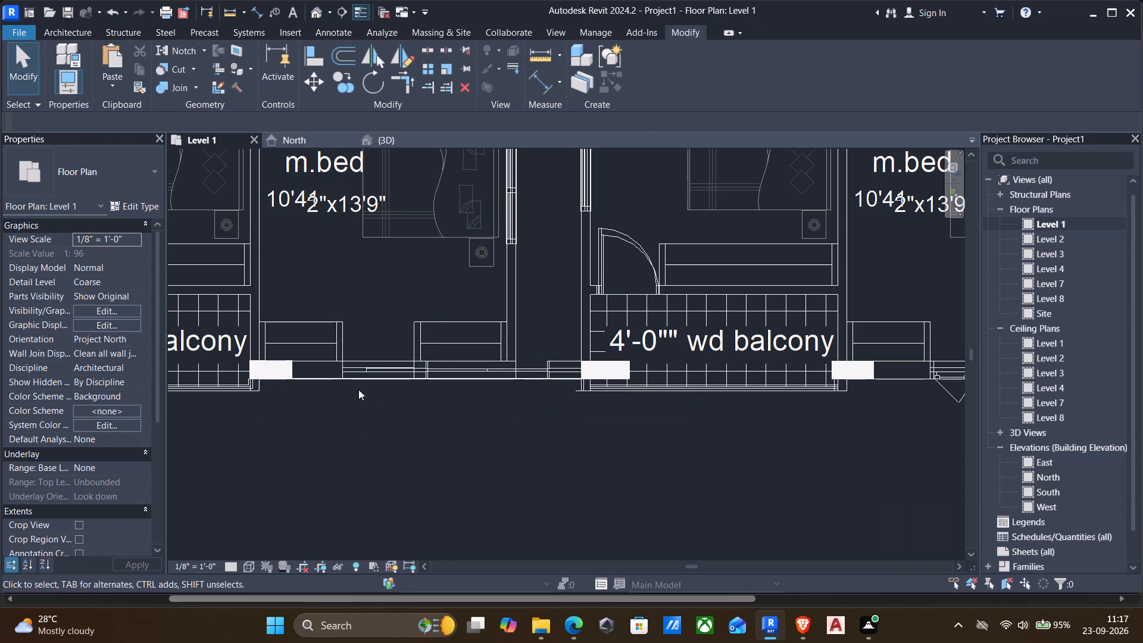
Shift the new double door along the front wall towards the m.bed's centre, until it is 3'-0" from the nearer side wall.
{"action": "scroll", "coordinate": [352, 373], "scroll_direction": "up", "scroll_amount": 3}
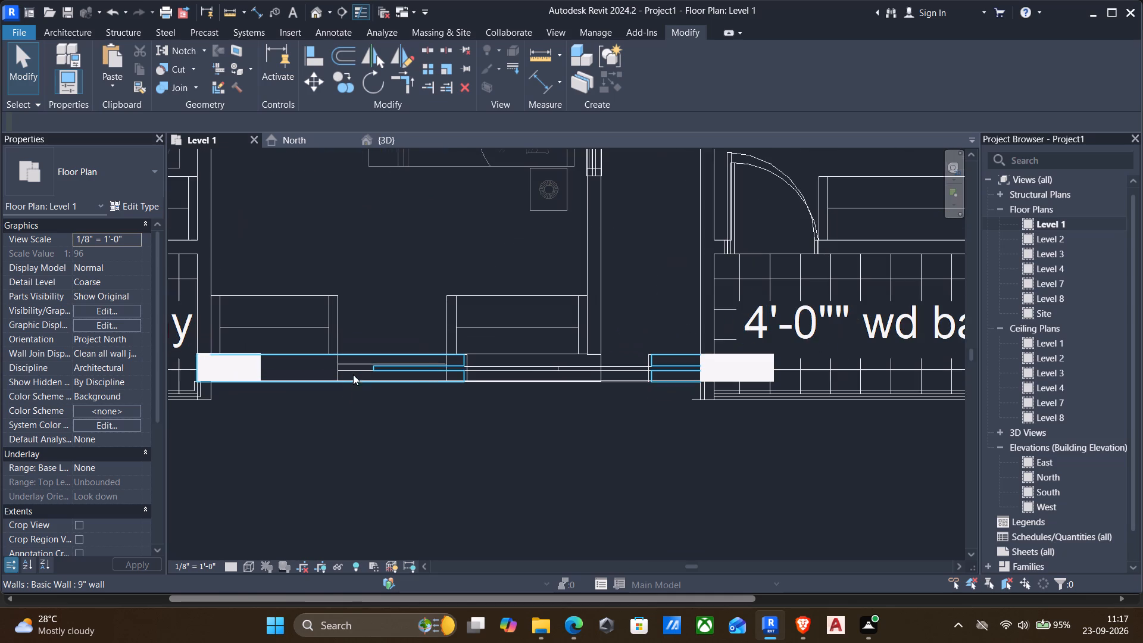
{"action": "scroll", "coordinate": [354, 390], "scroll_direction": "up", "scroll_amount": 3}
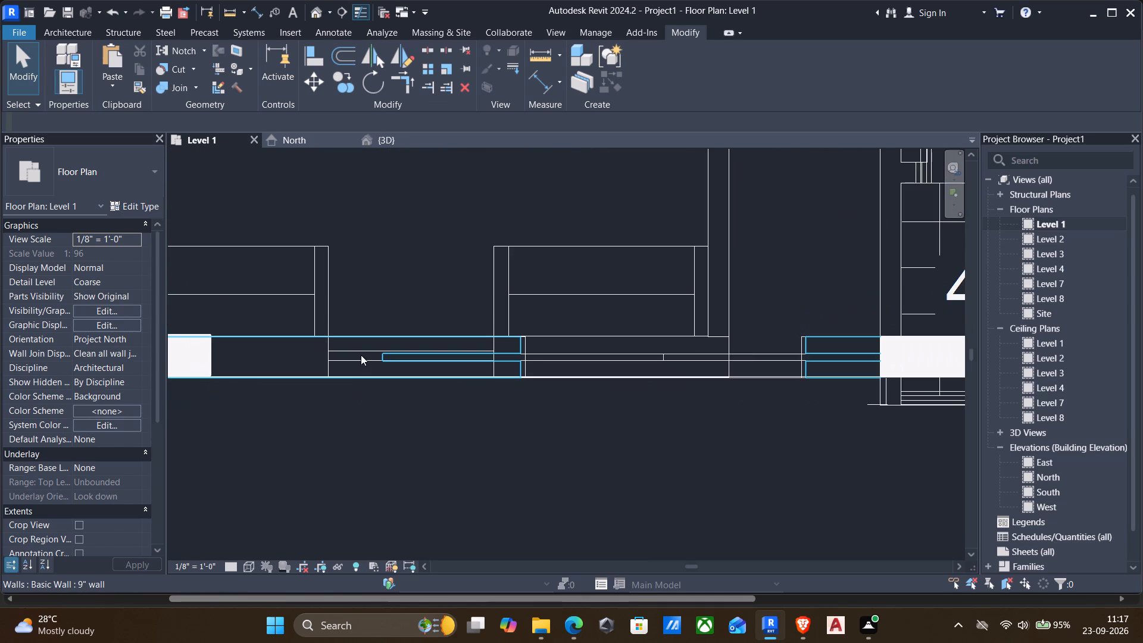
{"action": "key", "text": "Escape"}
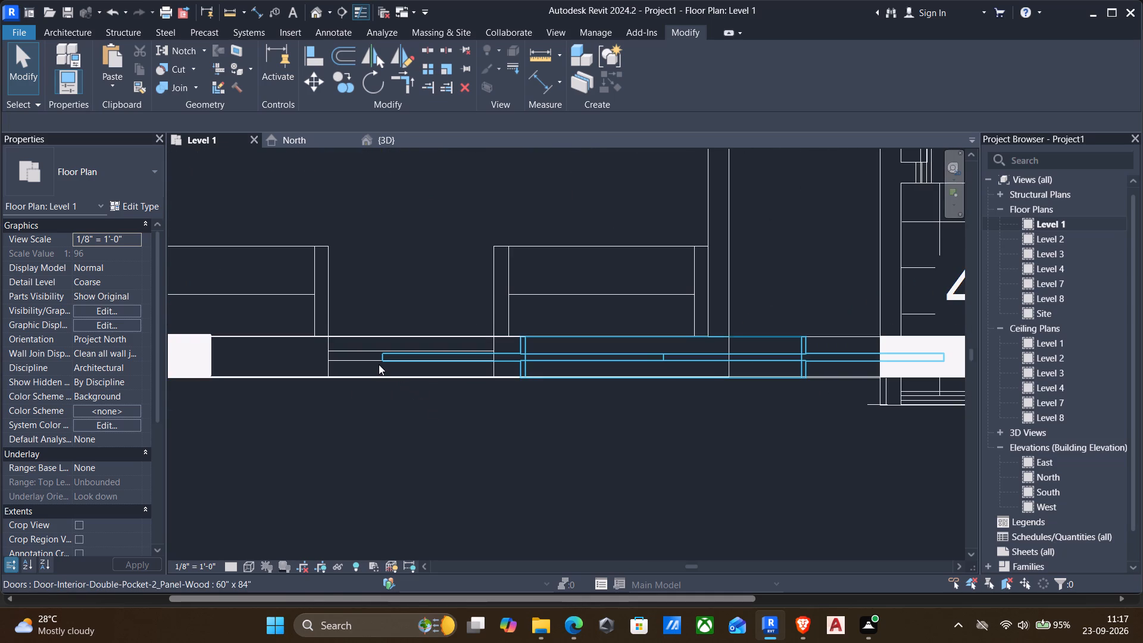
{"action": "left_click", "coordinate": [548, 364]}
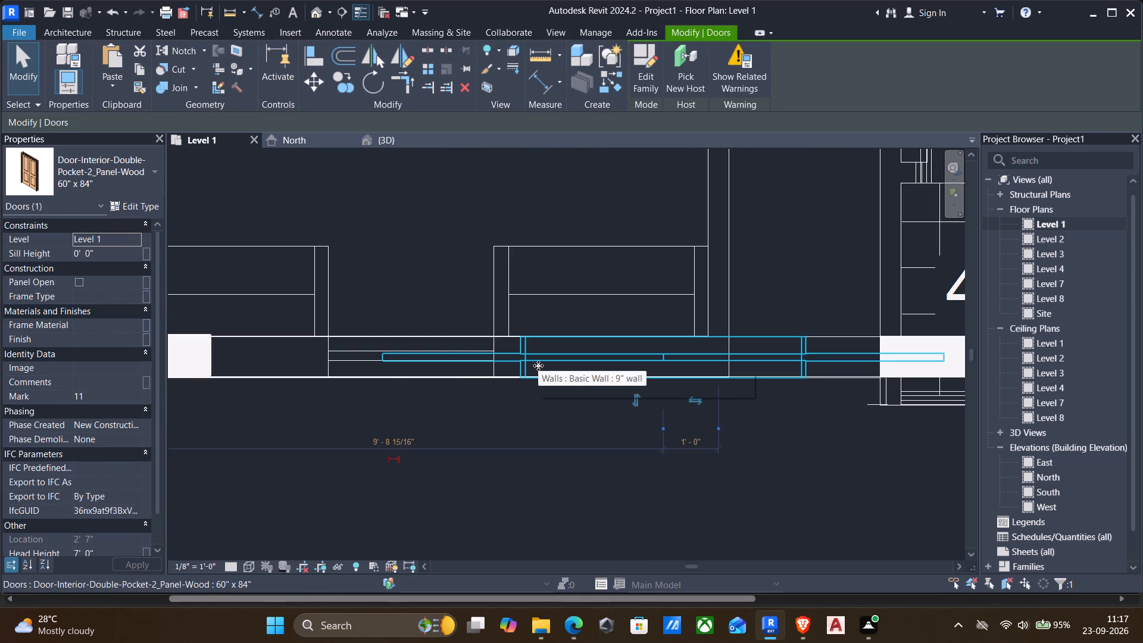
{"action": "key", "text": "Left"}
{"action": "key", "text": "Left"}
{"action": "key", "text": "Left"}
{"action": "key", "text": "Left"}
{"action": "key", "text": "Left"}
{"action": "key", "text": "Left"}
{"action": "key", "text": "Left"}
{"action": "key", "text": "Left"}
{"action": "scroll", "coordinate": [534, 374], "scroll_direction": "down", "scroll_amount": 4}
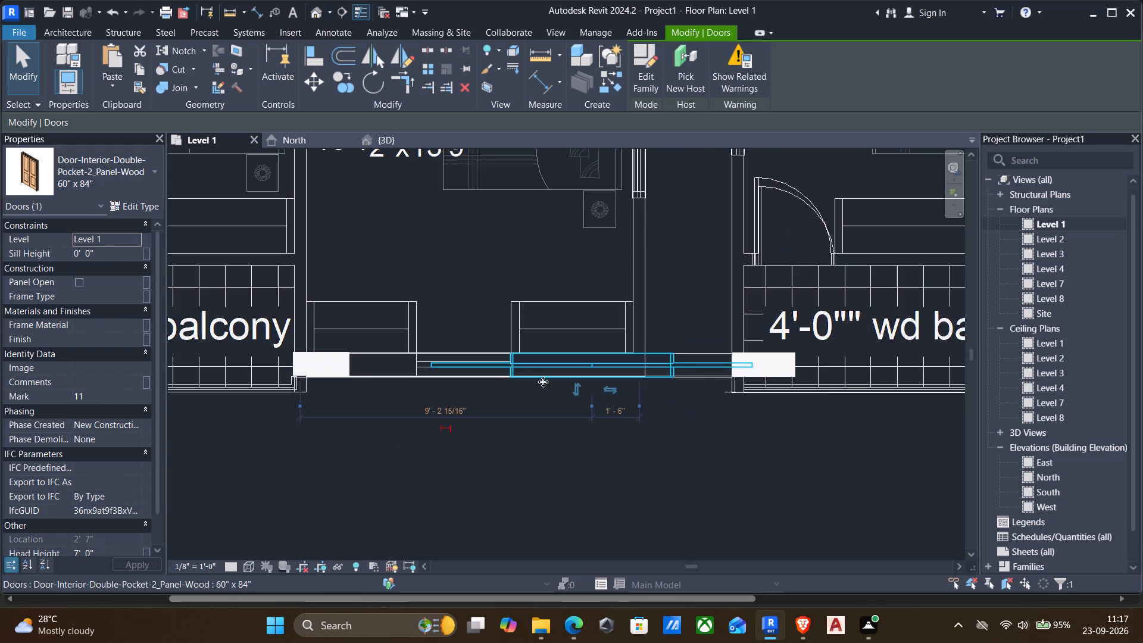
{"action": "scroll", "coordinate": [543, 382], "scroll_direction": "down", "scroll_amount": 3}
{"action": "key", "text": "Left"}
{"action": "key", "text": "Left"}
{"action": "key", "text": "Left"}
{"action": "key", "text": "Left"}
{"action": "key", "text": "Left"}
{"action": "key", "text": "Left"}
{"action": "key", "text": "Left"}
{"action": "key", "text": "Left"}
{"action": "key", "text": "Left"}
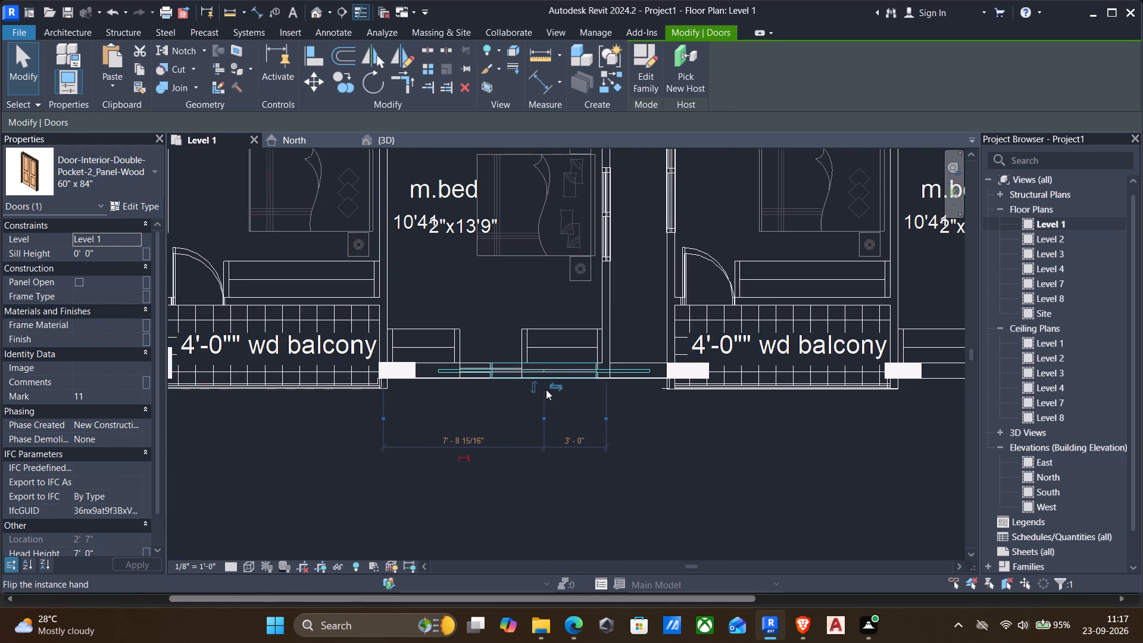
In the 3D view, move the Level 1 half-arch glass door on the corner balcony about 1' inward from the building corner.
{"action": "left_click", "coordinate": [316, 15]}
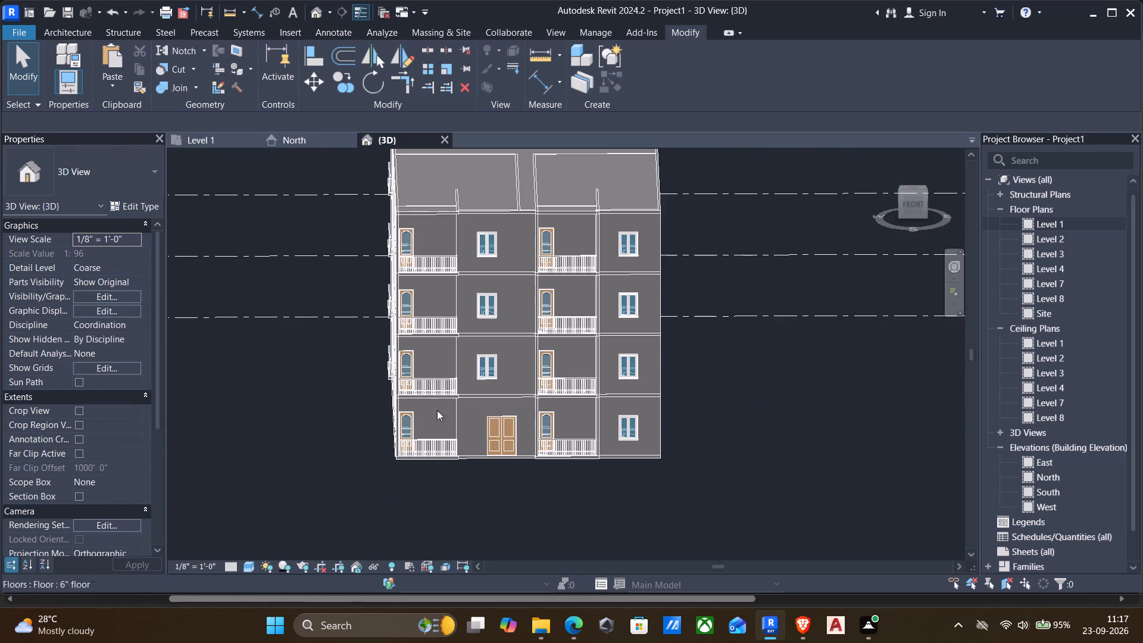
{"action": "scroll", "coordinate": [536, 469], "scroll_direction": "up", "scroll_amount": 8}
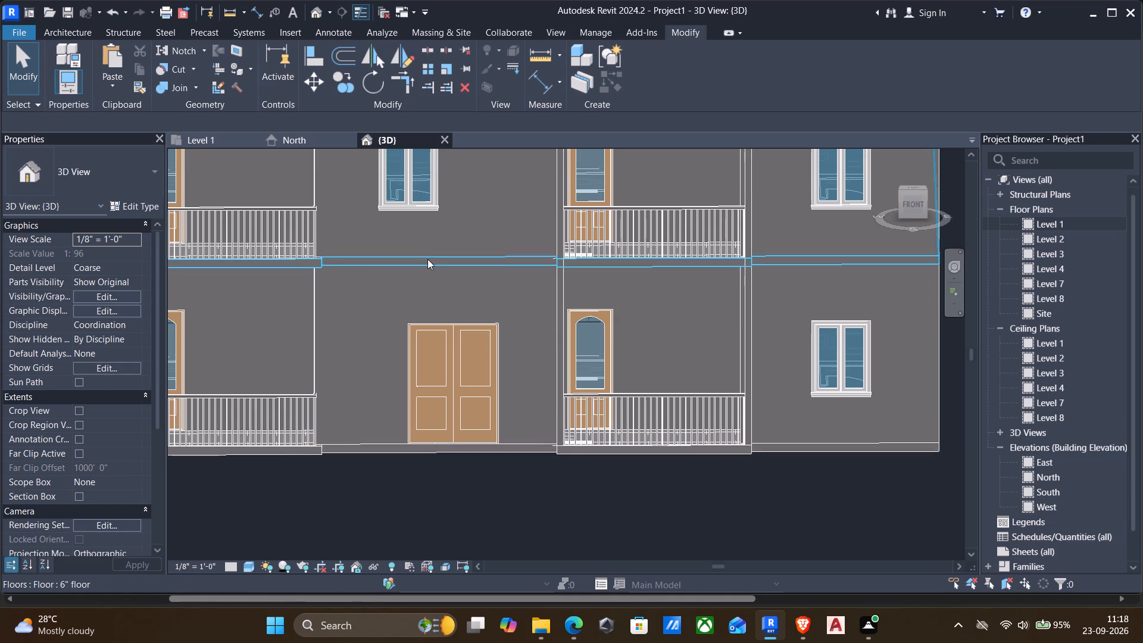
{"action": "scroll", "coordinate": [379, 277], "scroll_direction": "down", "scroll_amount": 3}
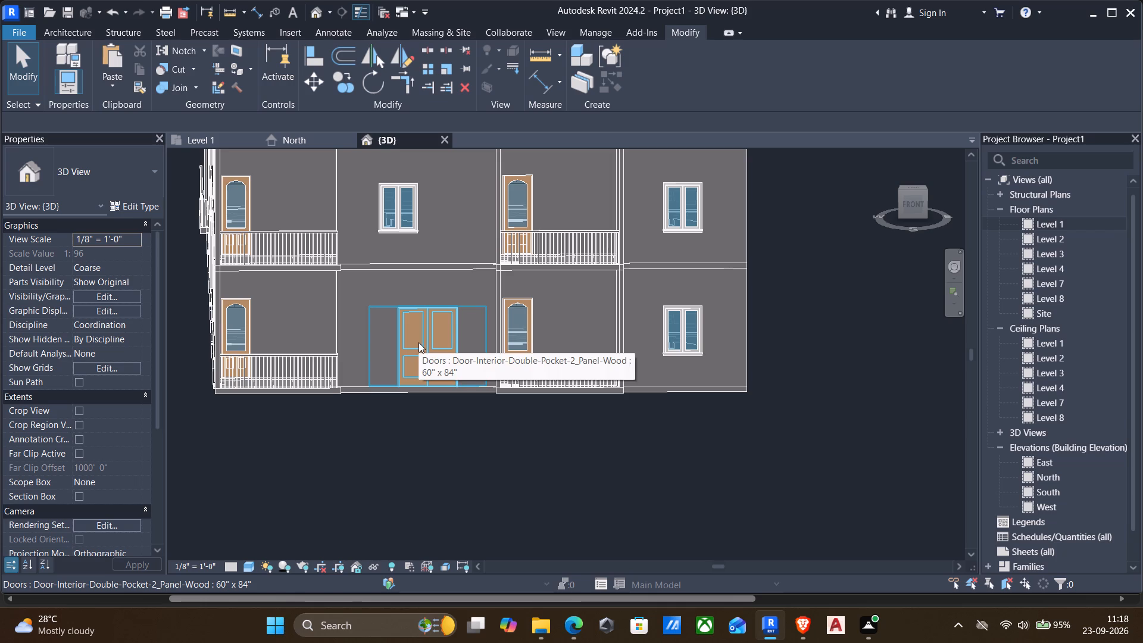
{"action": "left_click", "coordinate": [255, 329]}
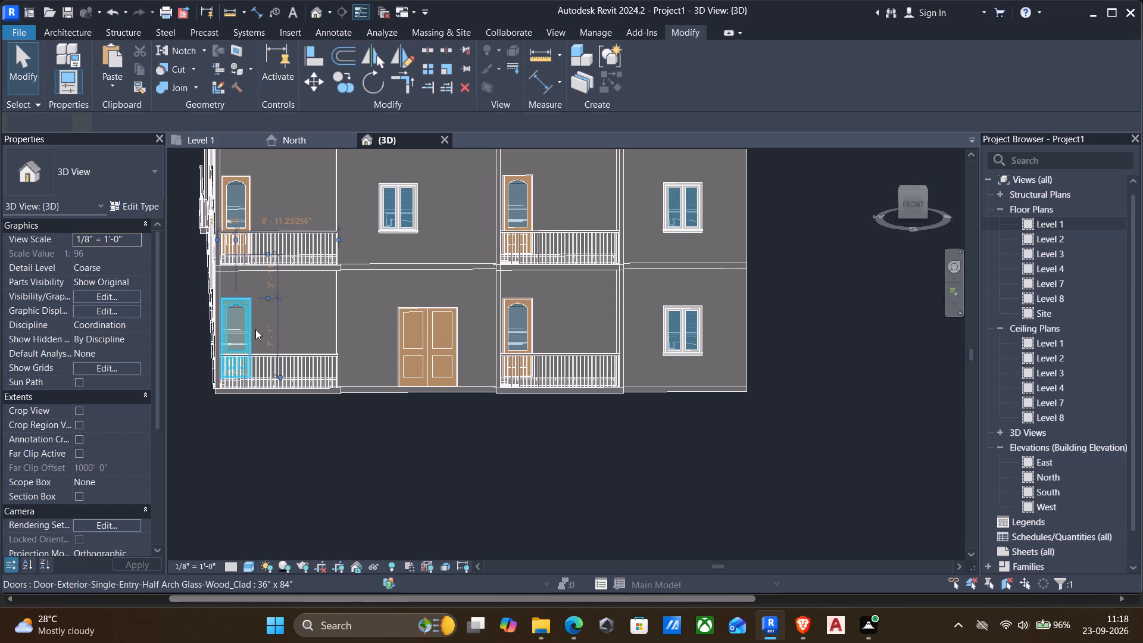
{"action": "key", "text": "Right"}
{"action": "key", "text": "Right"}
{"action": "key", "text": "Right"}
{"action": "key", "text": "Right"}
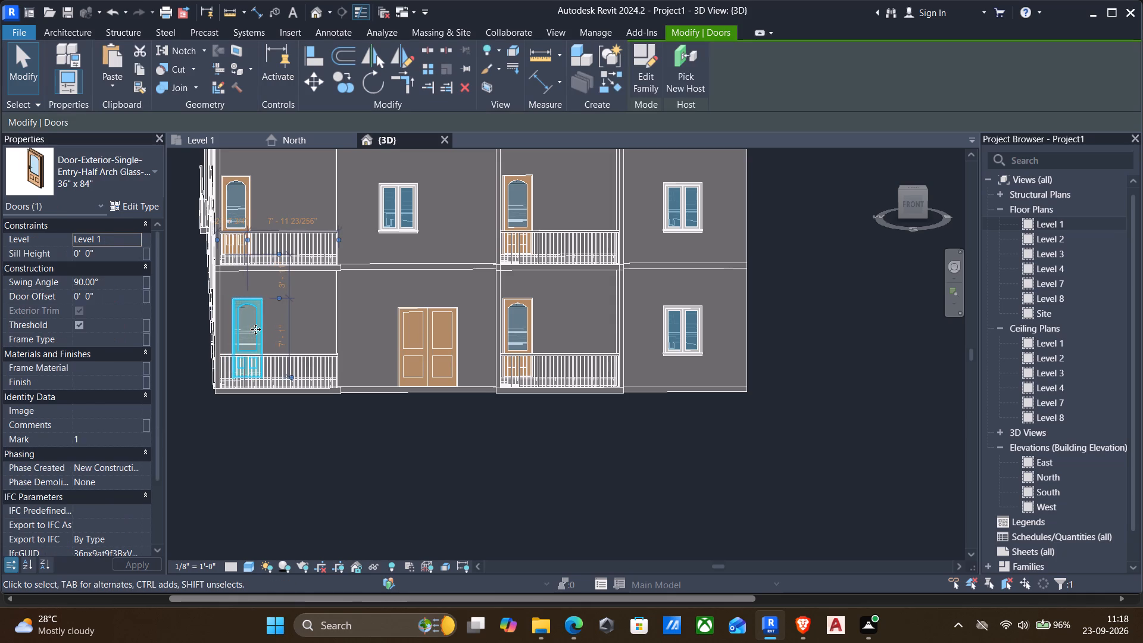
{"action": "key", "text": "Escape"}
{"action": "middle_click_drag", "start_coordinate": [464, 333], "coordinate": [458, 342], "text": "shift"}
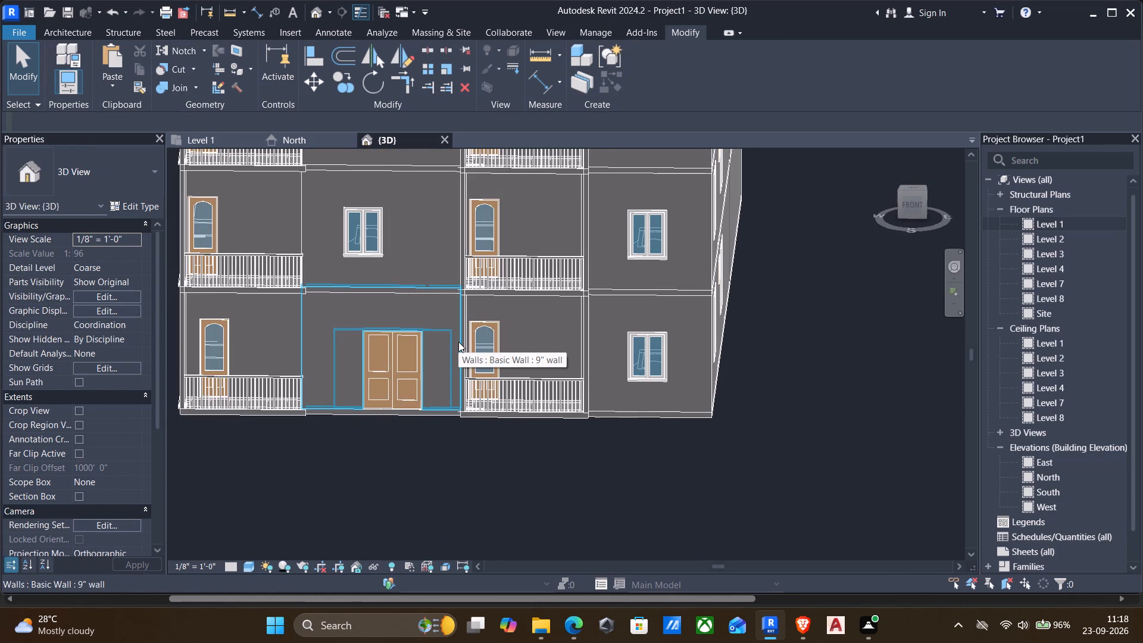
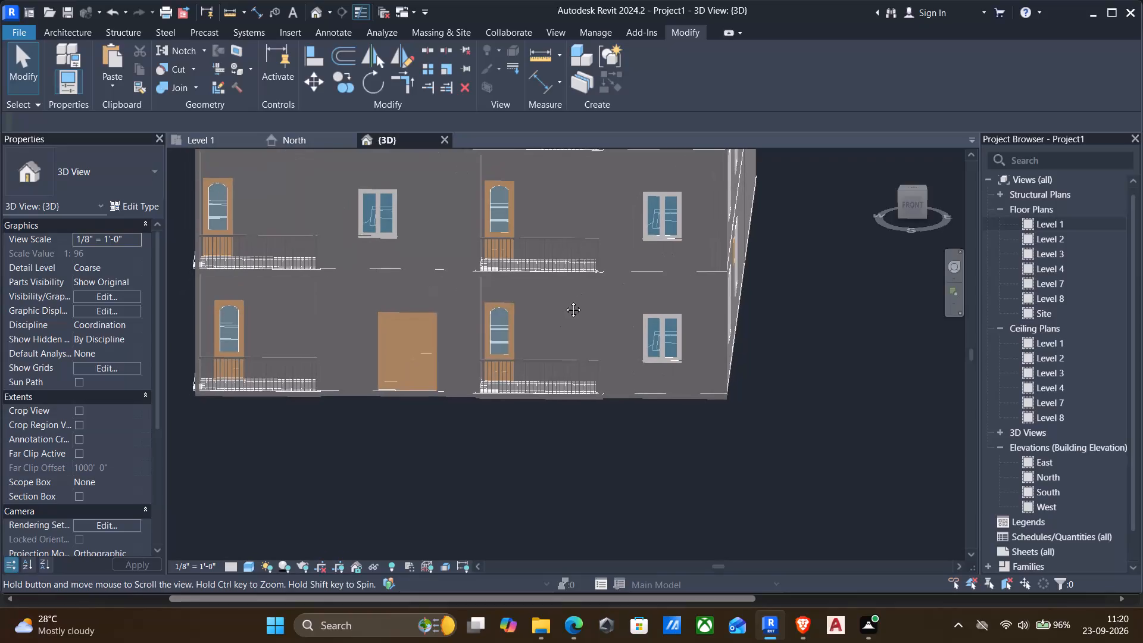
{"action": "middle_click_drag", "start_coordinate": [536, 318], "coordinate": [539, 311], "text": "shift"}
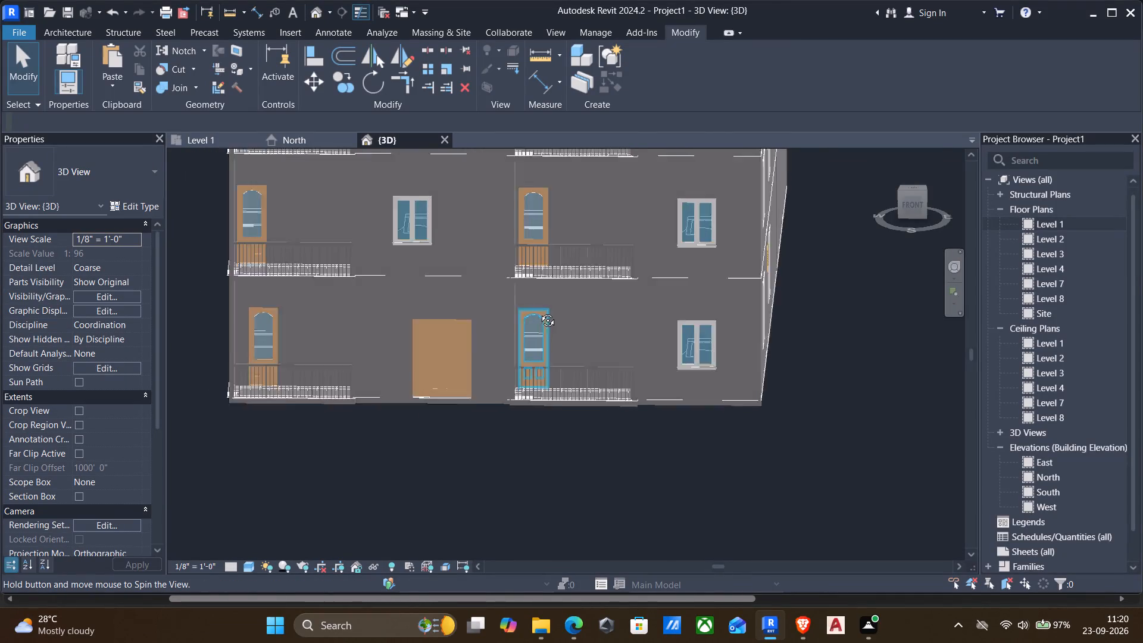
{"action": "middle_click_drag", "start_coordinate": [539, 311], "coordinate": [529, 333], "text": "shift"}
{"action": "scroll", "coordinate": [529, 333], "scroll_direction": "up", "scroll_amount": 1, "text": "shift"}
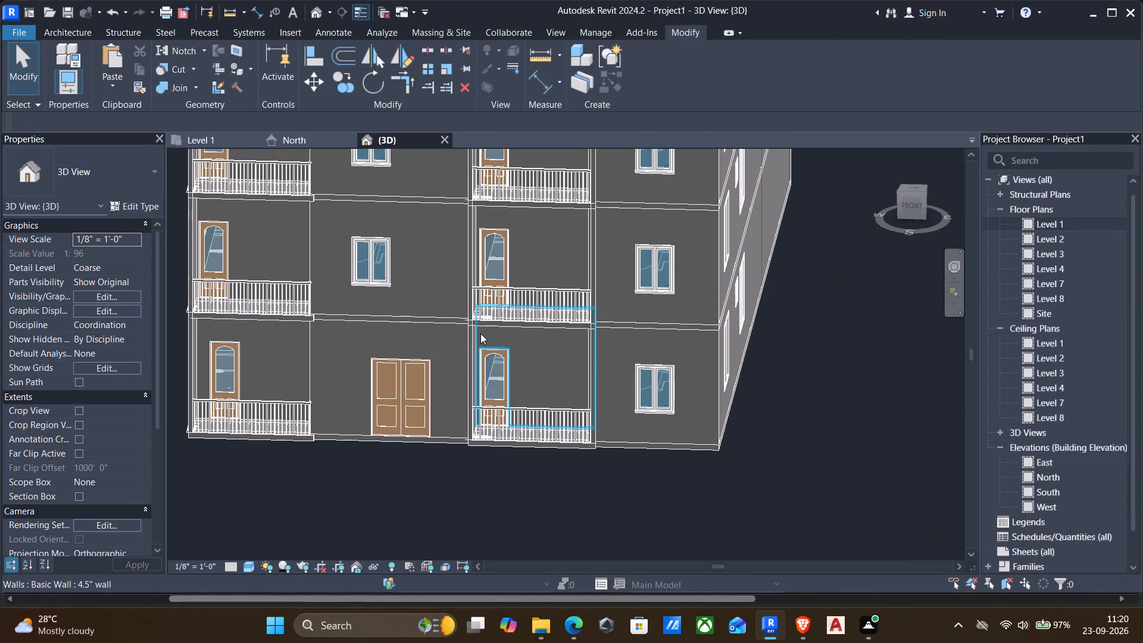
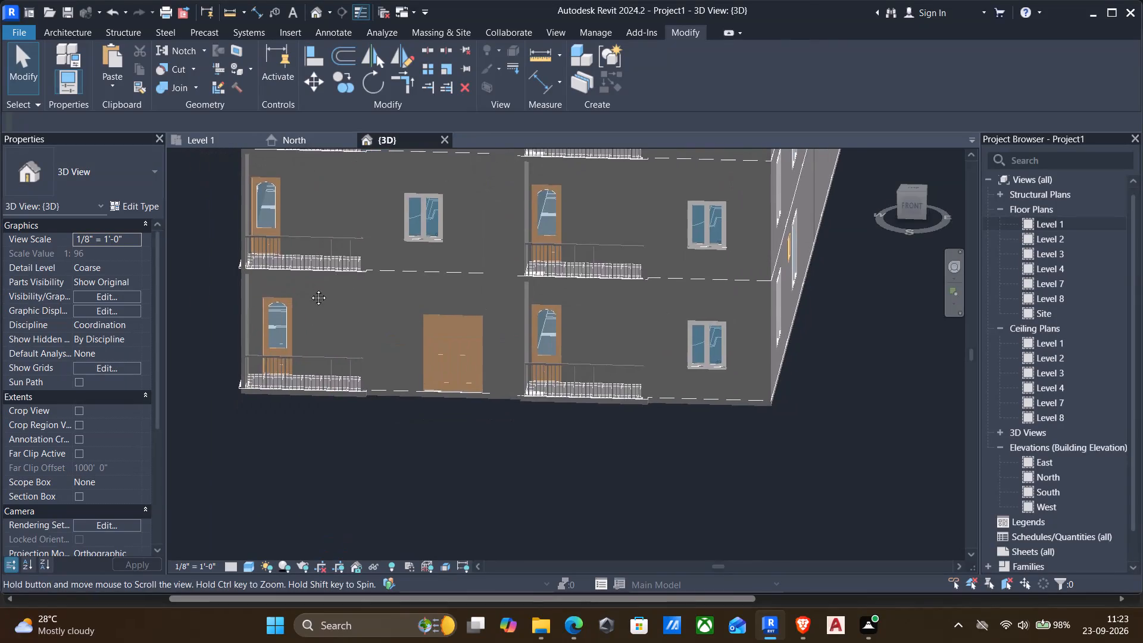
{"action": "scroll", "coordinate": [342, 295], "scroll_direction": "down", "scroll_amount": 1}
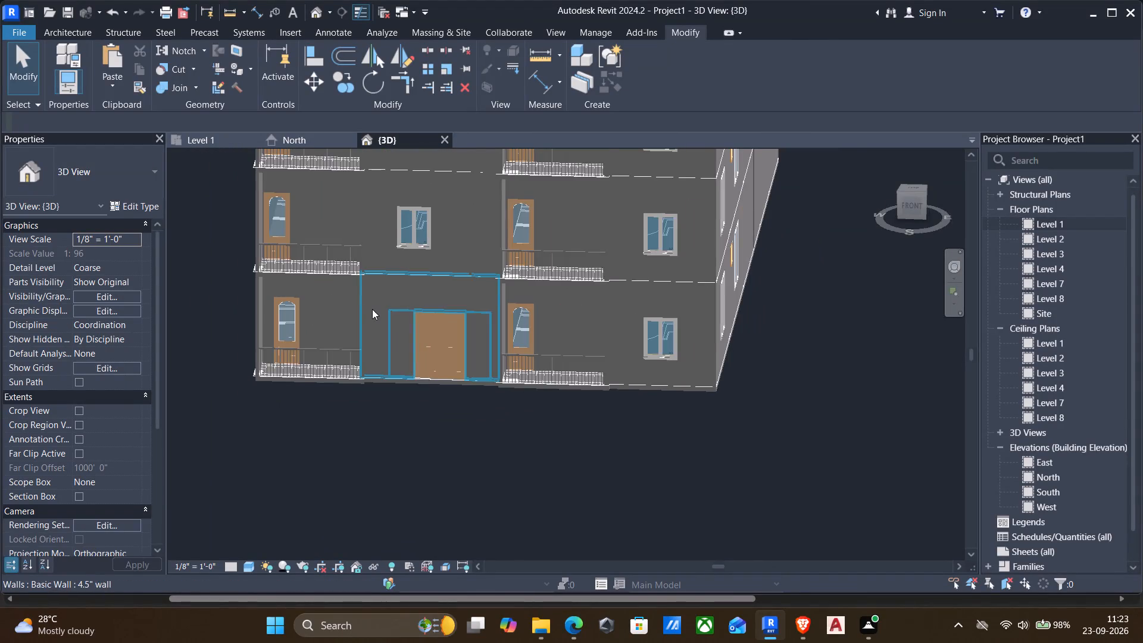
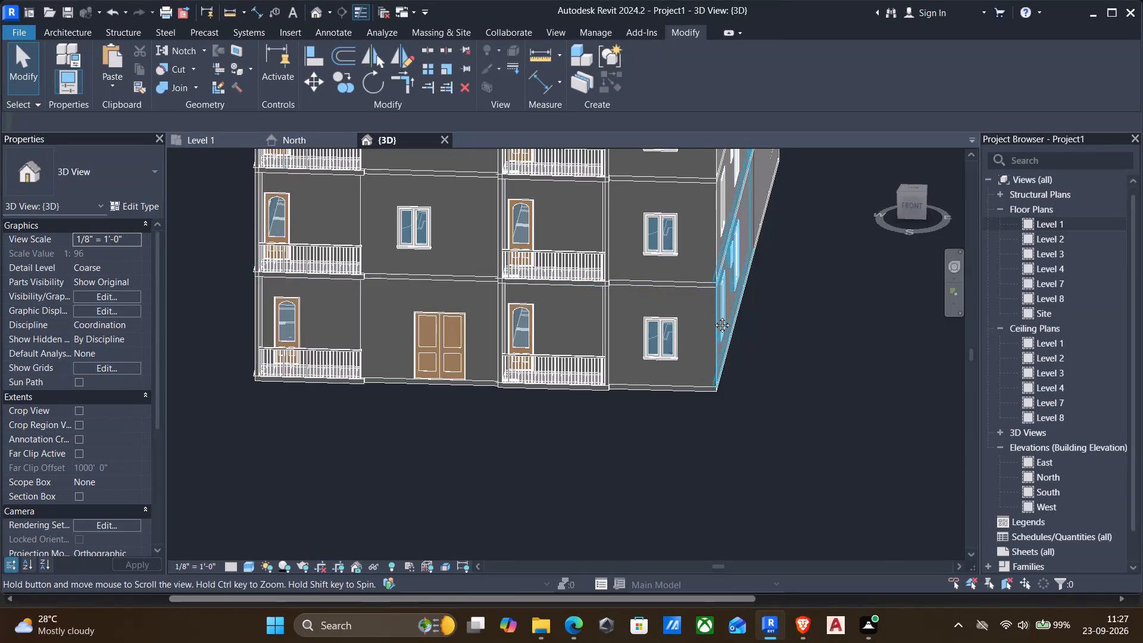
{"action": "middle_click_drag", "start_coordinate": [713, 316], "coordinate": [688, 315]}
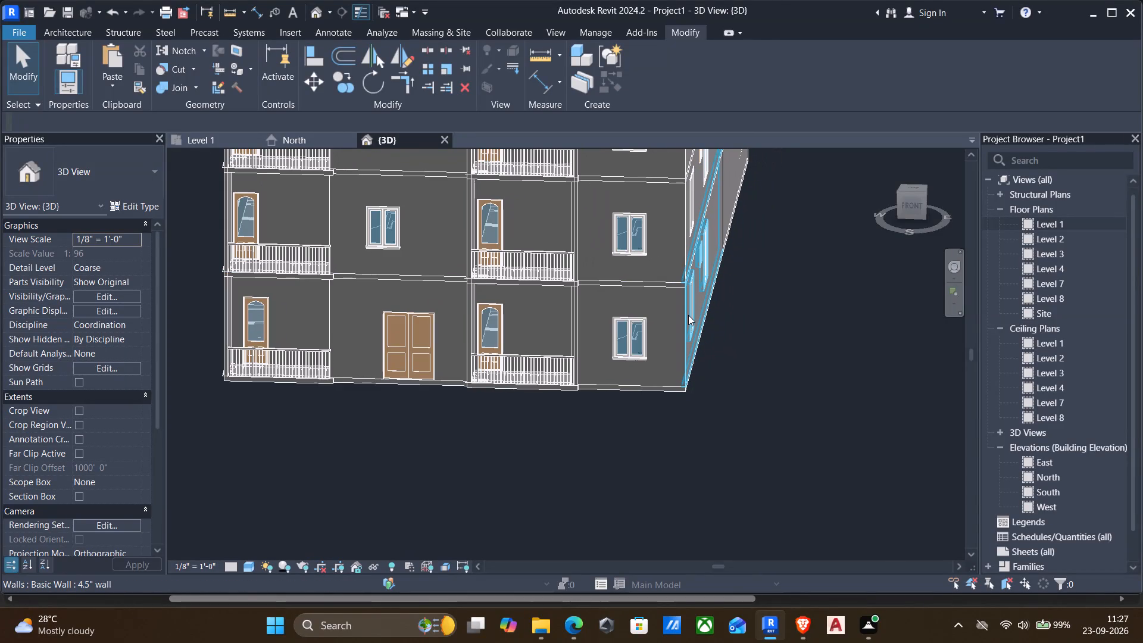
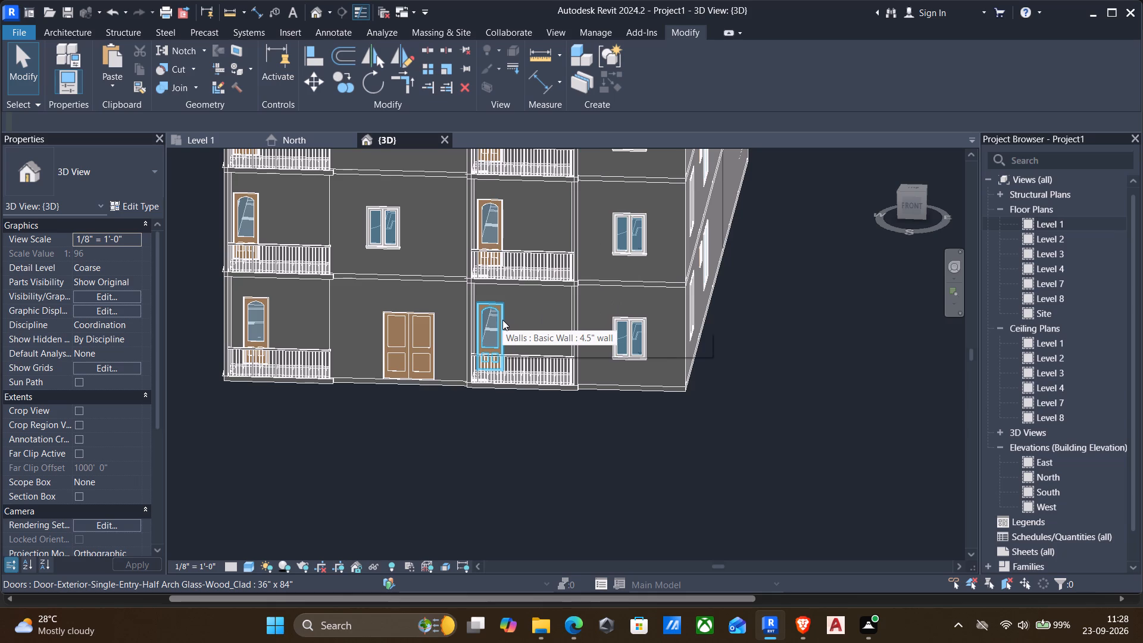
Create an in-place component in the Generic Models category with the default name, dismissing the save reminder.
{"action": "middle_click_drag", "start_coordinate": [551, 307], "coordinate": [554, 318]}
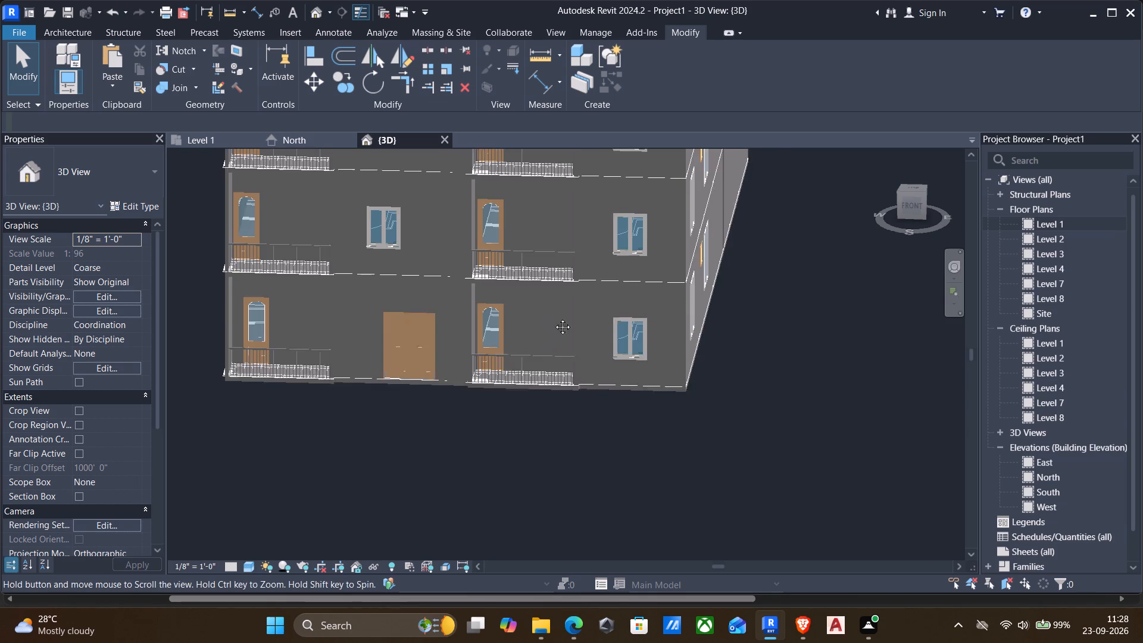
{"action": "middle_click_drag", "start_coordinate": [554, 318], "coordinate": [587, 395]}
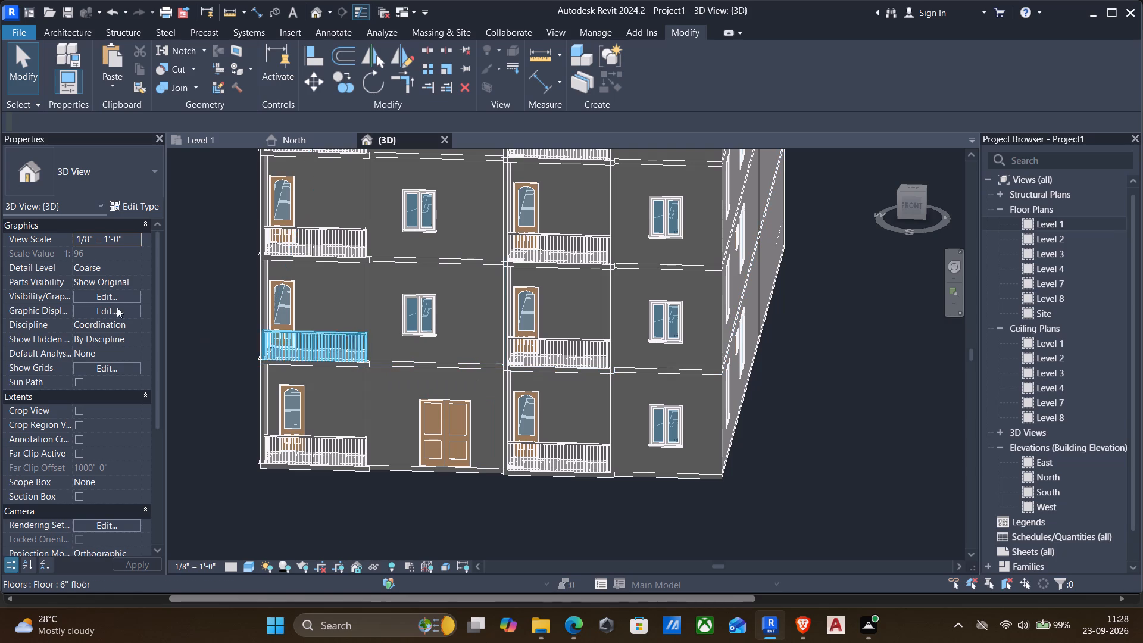
{"action": "left_click", "coordinate": [77, 35]}
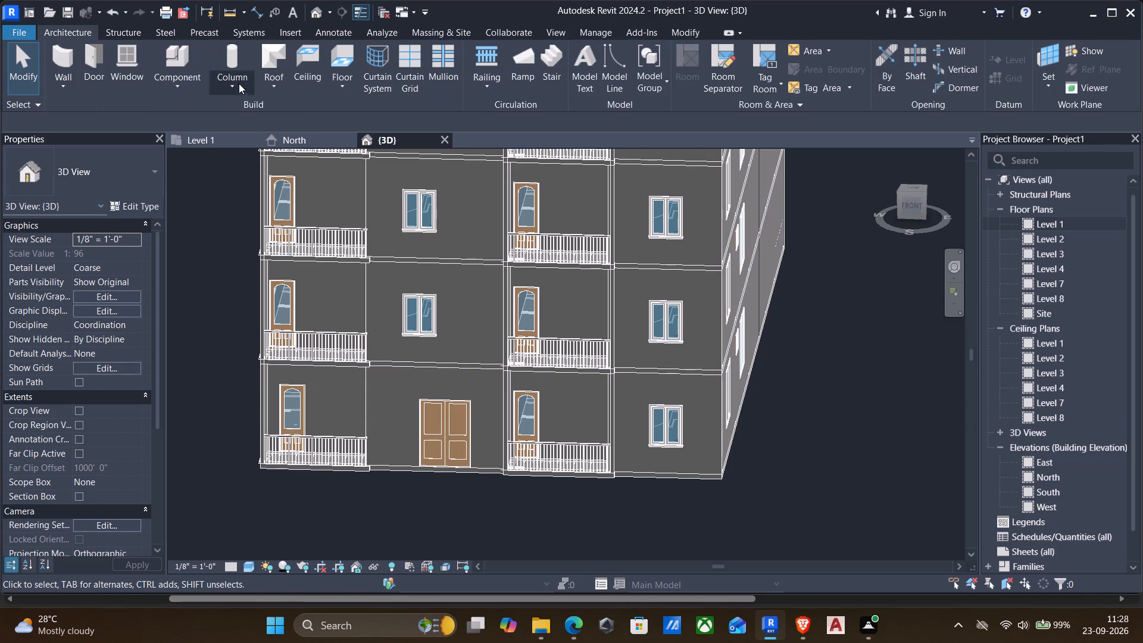
{"action": "left_click", "coordinate": [171, 87]}
{"action": "left_click", "coordinate": [204, 144]}
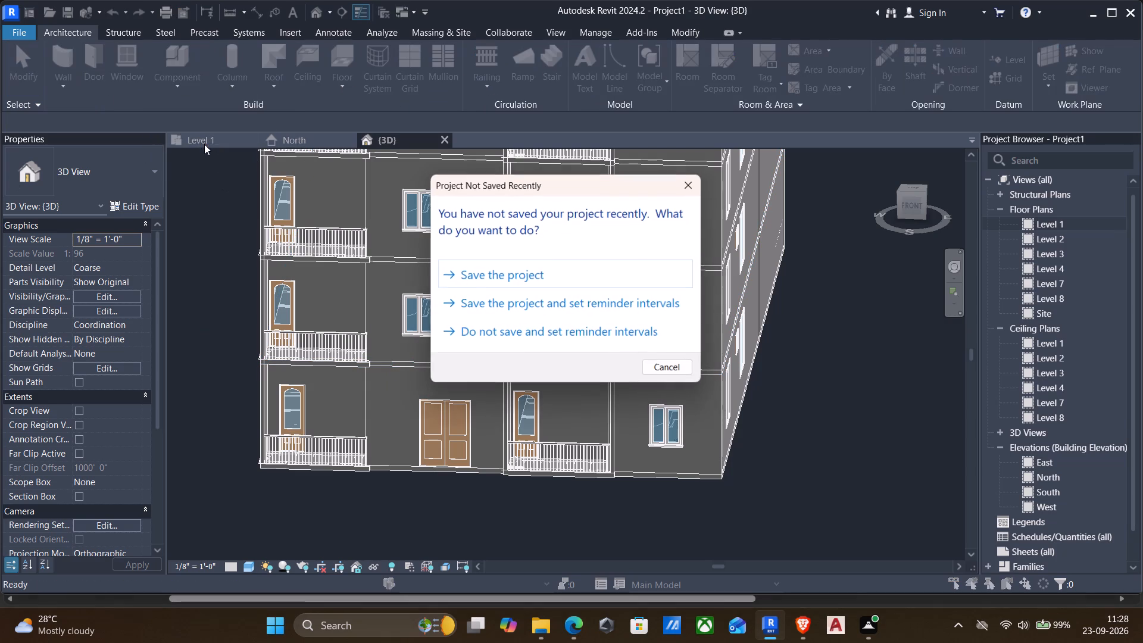
{"action": "left_click", "coordinate": [694, 180]}
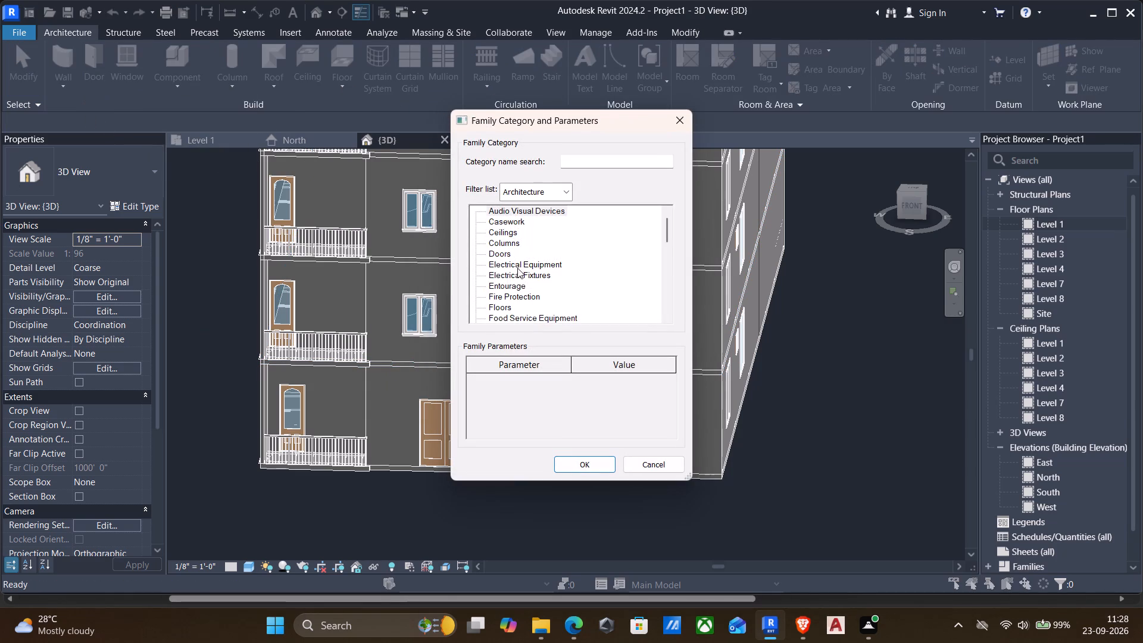
{"action": "scroll", "coordinate": [530, 291], "scroll_direction": "down", "scroll_amount": 9}
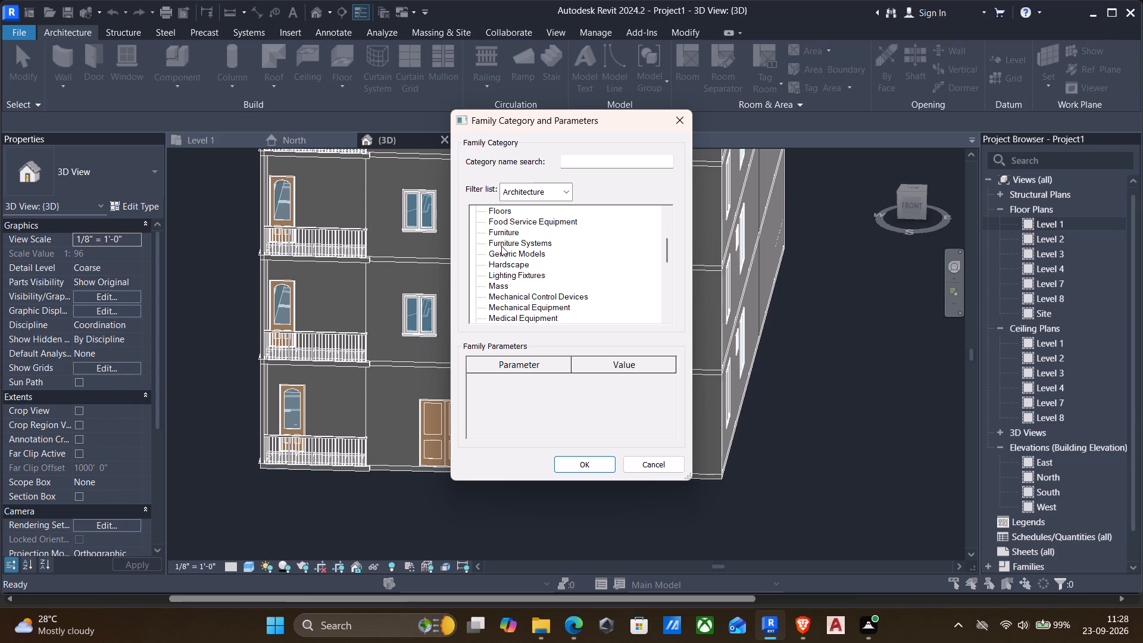
{"action": "left_click", "coordinate": [499, 252]}
{"action": "left_click", "coordinate": [571, 464]}
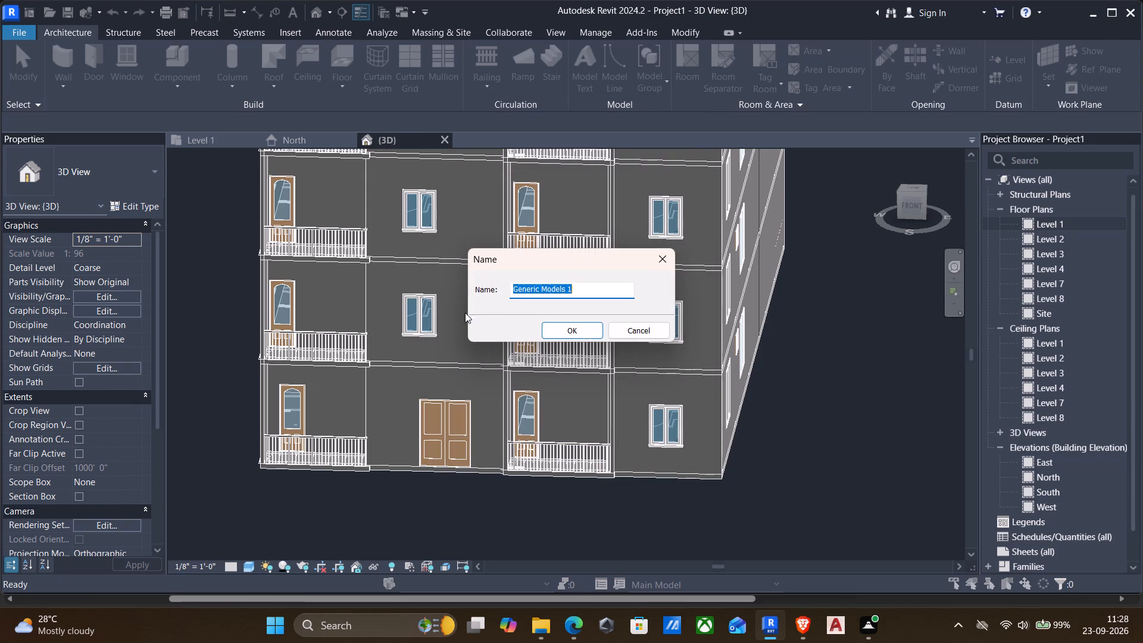
{"action": "left_click", "coordinate": [580, 335]}
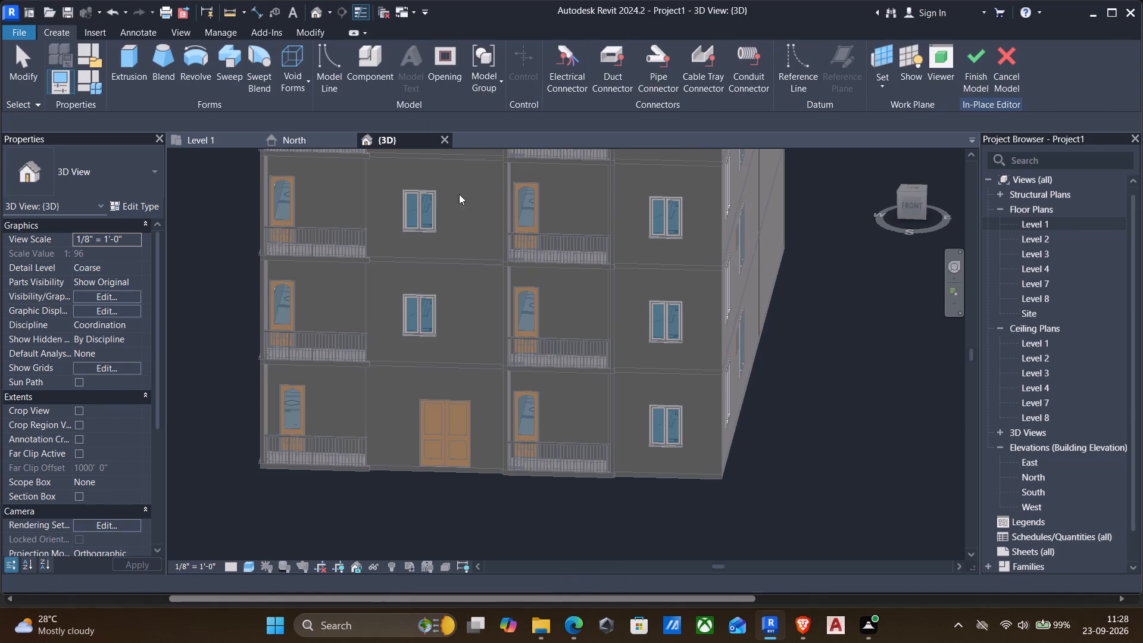
Start an extrusion and set its work plane to the front edge face of the 6" floor slab above the ground storey.
{"action": "left_click", "coordinate": [131, 70]}
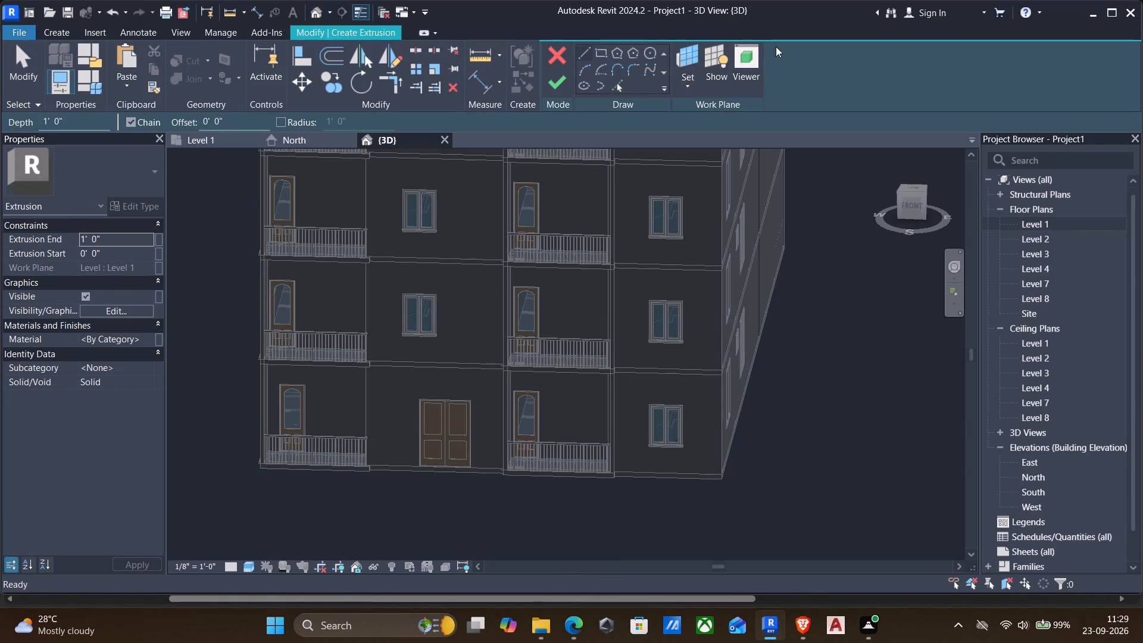
{"action": "left_click", "coordinate": [598, 55]}
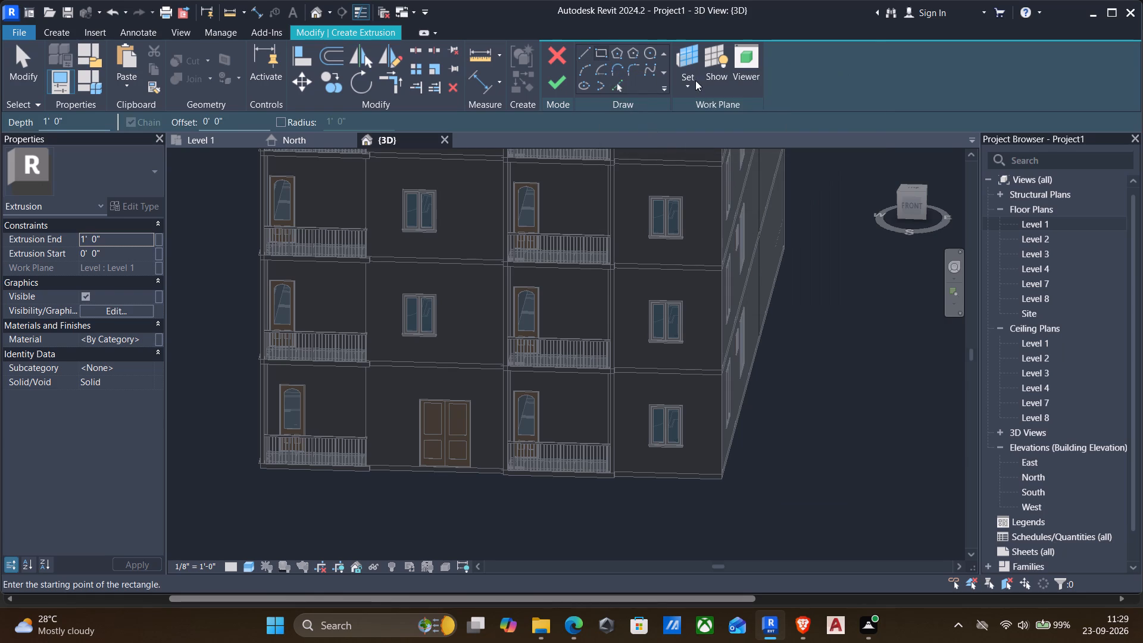
{"action": "left_click", "coordinate": [694, 81]}
{"action": "left_click", "coordinate": [702, 141]}
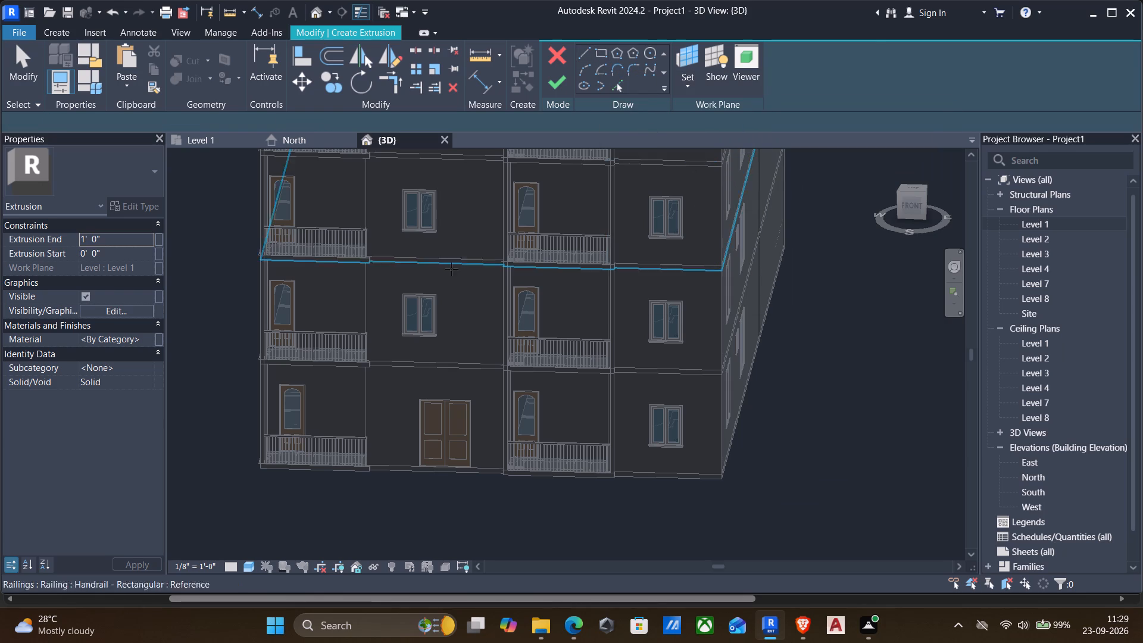
{"action": "scroll", "coordinate": [464, 369], "scroll_direction": "up", "scroll_amount": 2}
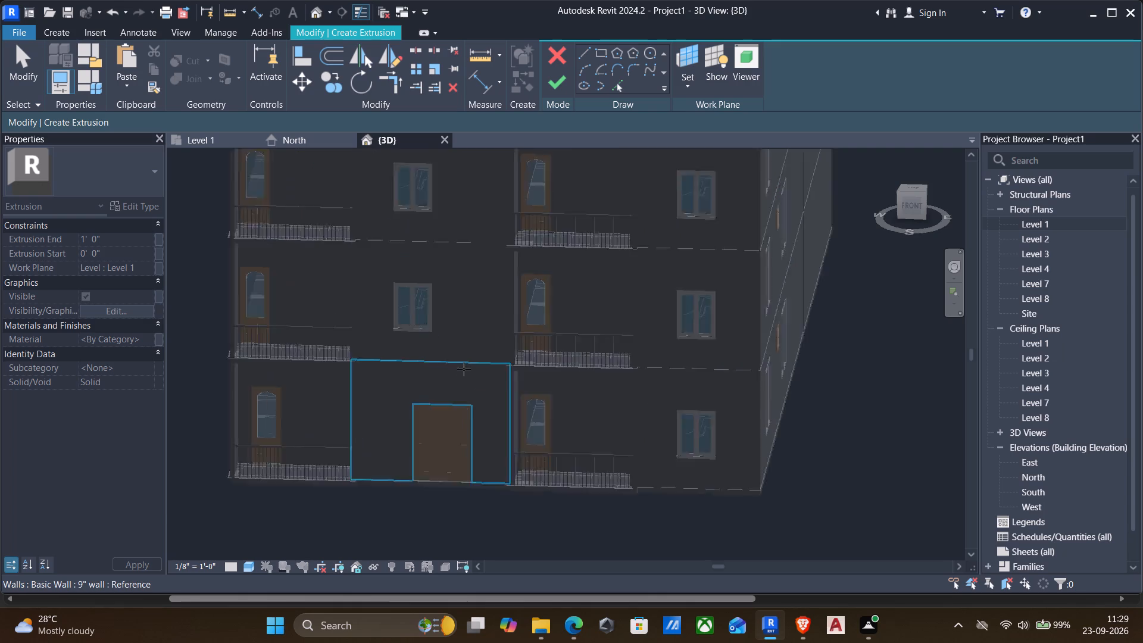
{"action": "scroll", "coordinate": [464, 369], "scroll_direction": "up", "scroll_amount": 1}
{"action": "scroll", "coordinate": [182, 364], "scroll_direction": "up", "scroll_amount": 4}
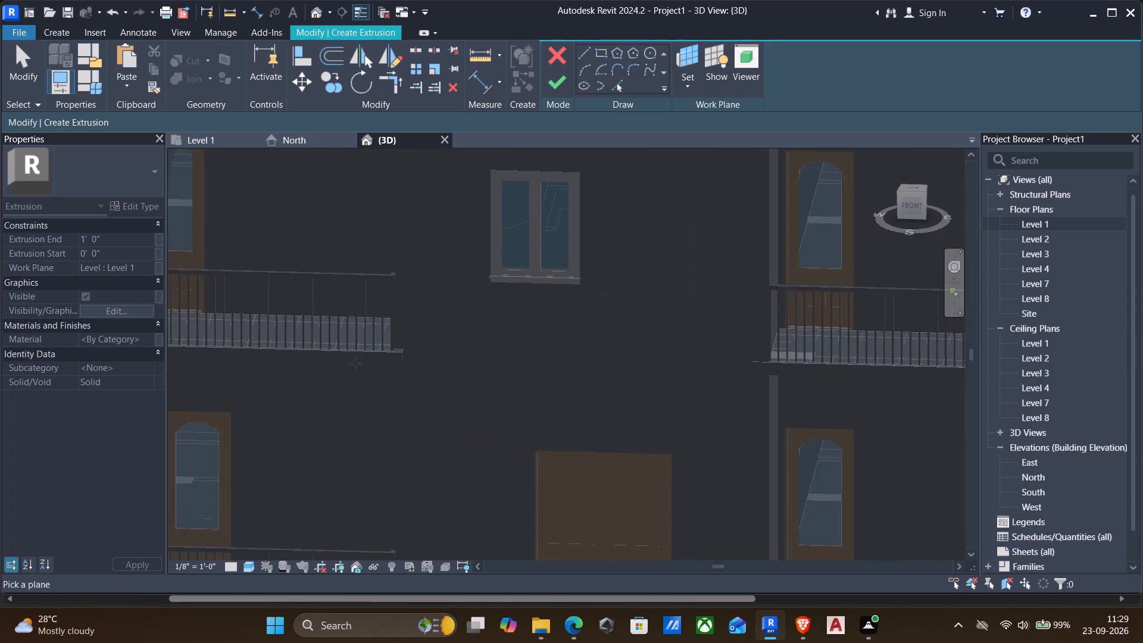
{"action": "scroll", "coordinate": [445, 344], "scroll_direction": "up", "scroll_amount": 5}
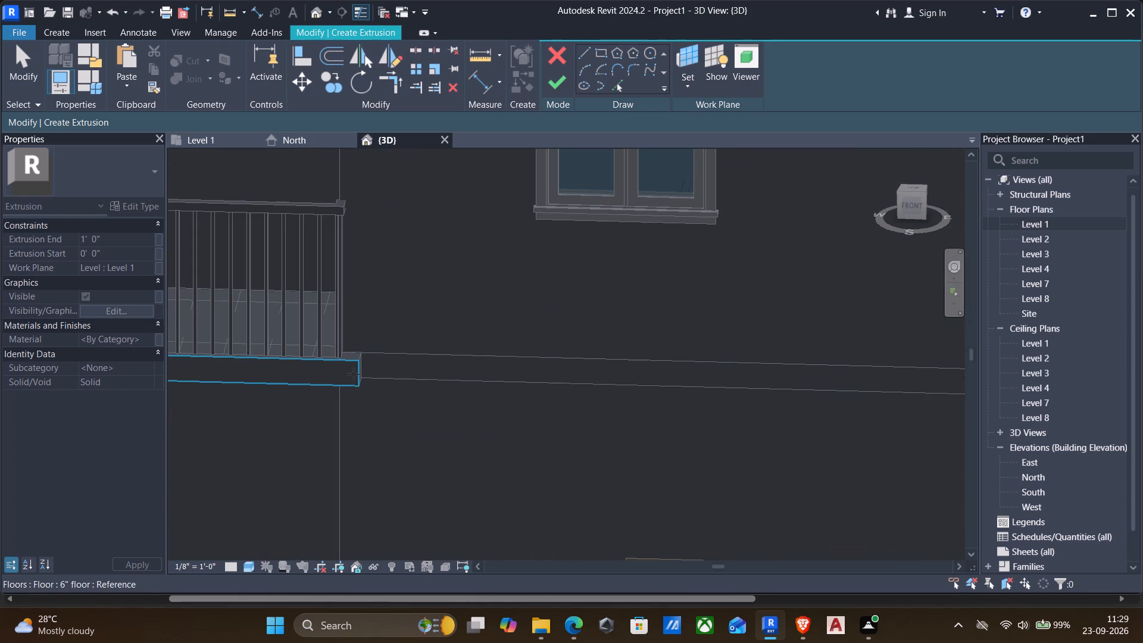
{"action": "left_click", "coordinate": [354, 374]}
Begin a rectangular extrusion profile on the front facade from the right-hand front corner of the slab above the ground storey.
{"action": "scroll", "coordinate": [398, 370], "scroll_direction": "down", "scroll_amount": 4}
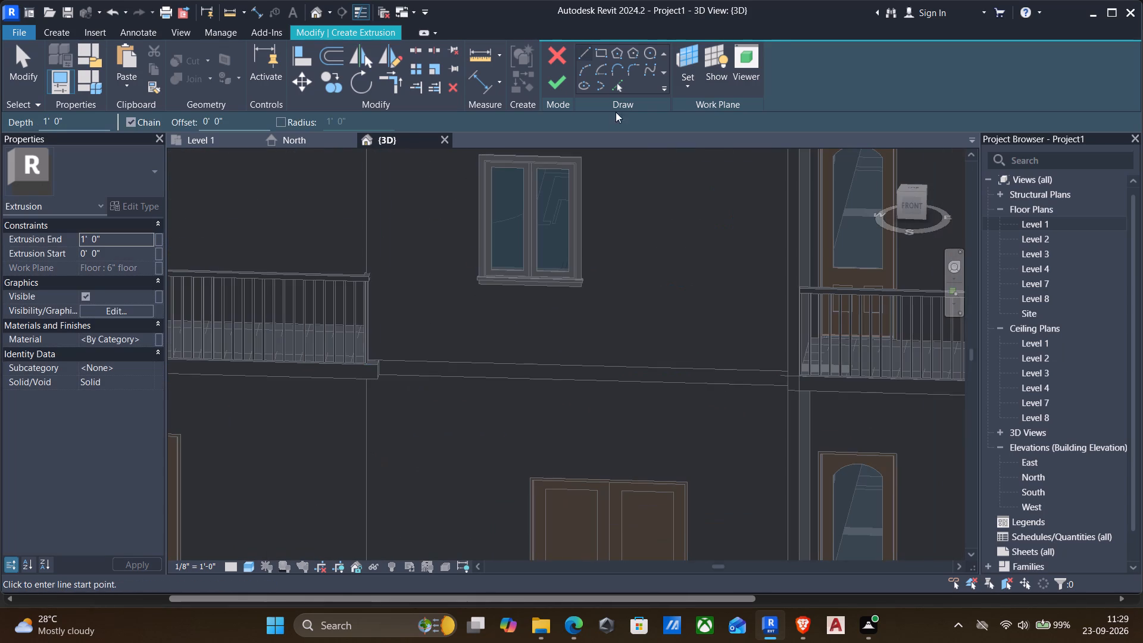
{"action": "left_click", "coordinate": [604, 54]}
{"action": "scroll", "coordinate": [598, 119], "scroll_direction": "down", "scroll_amount": 5}
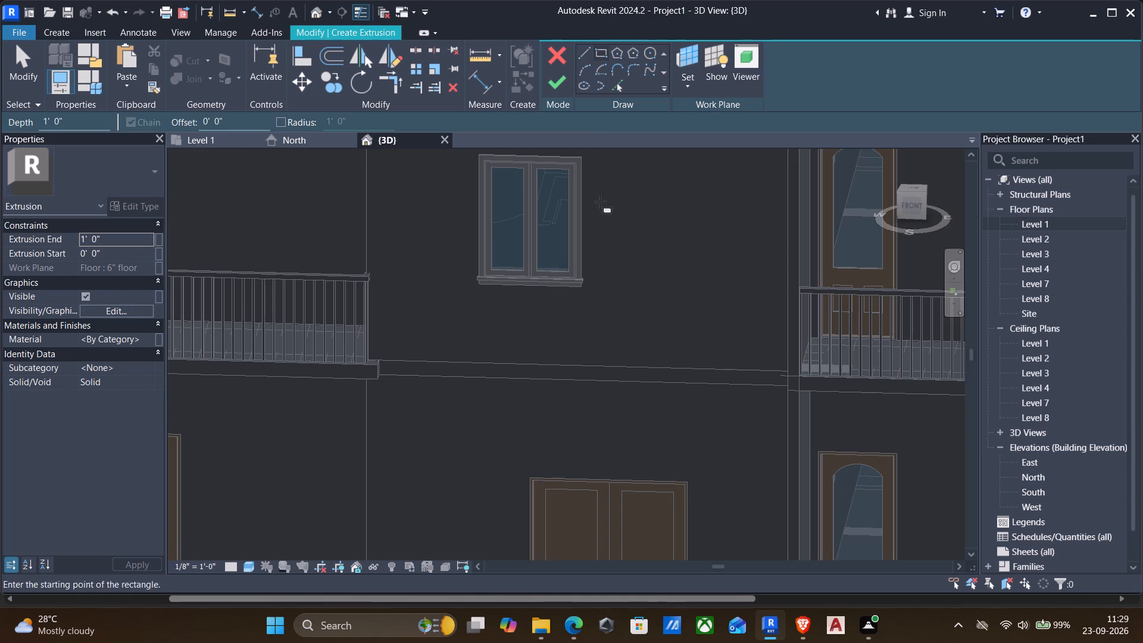
{"action": "scroll", "coordinate": [600, 202], "scroll_direction": "down", "scroll_amount": 8}
{"action": "middle_click_drag", "start_coordinate": [570, 261], "coordinate": [520, 323]}
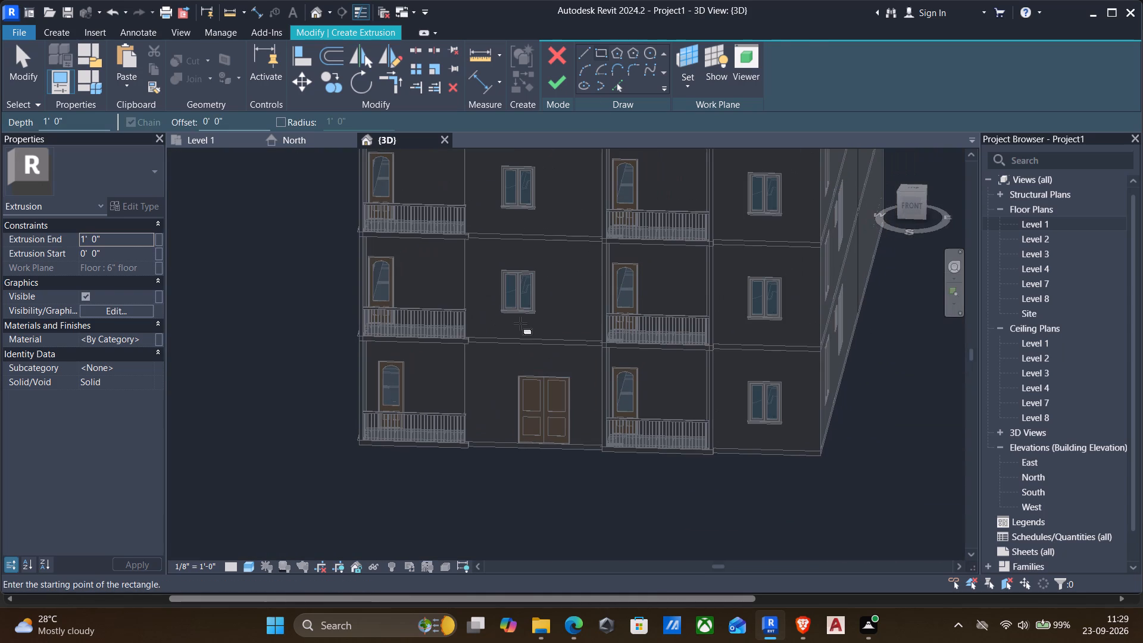
{"action": "left_click", "coordinate": [824, 354]}
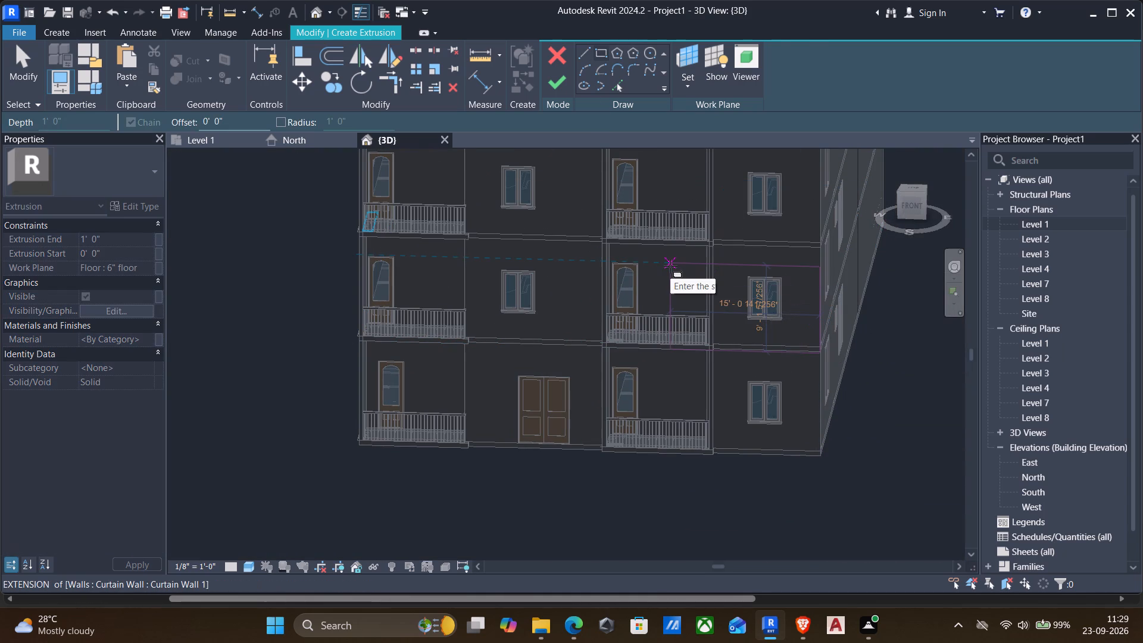
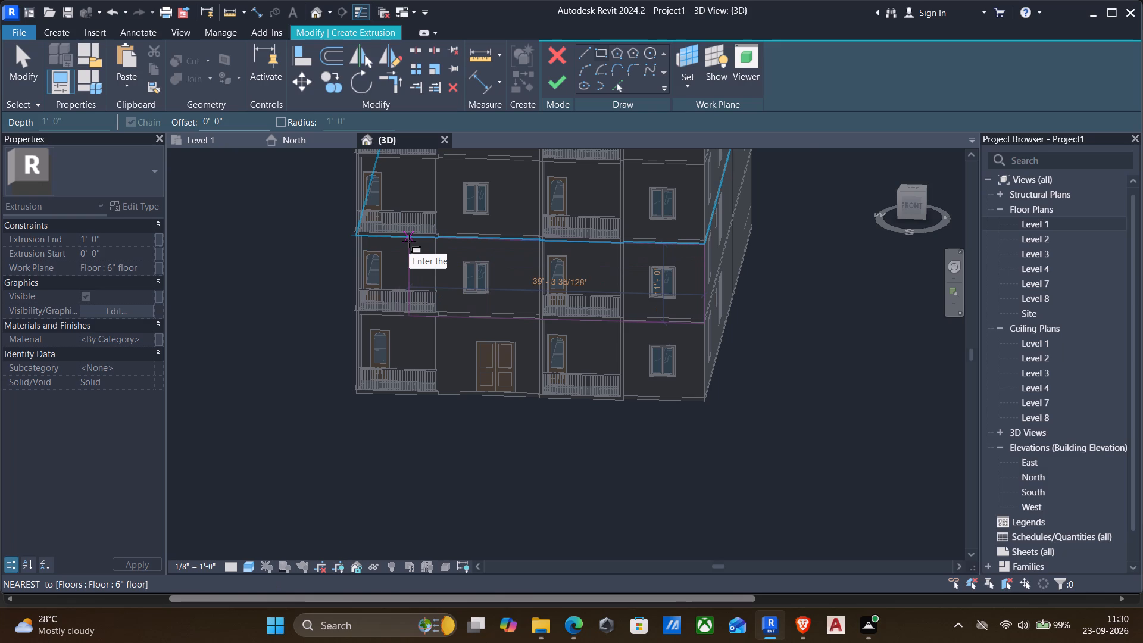
Complete the rectangular profile just beyond the facade's left corner at the next floor slab up, about 46'-10" wide and 11'-6" high.
{"action": "scroll", "coordinate": [358, 211], "scroll_direction": "up", "scroll_amount": 1}
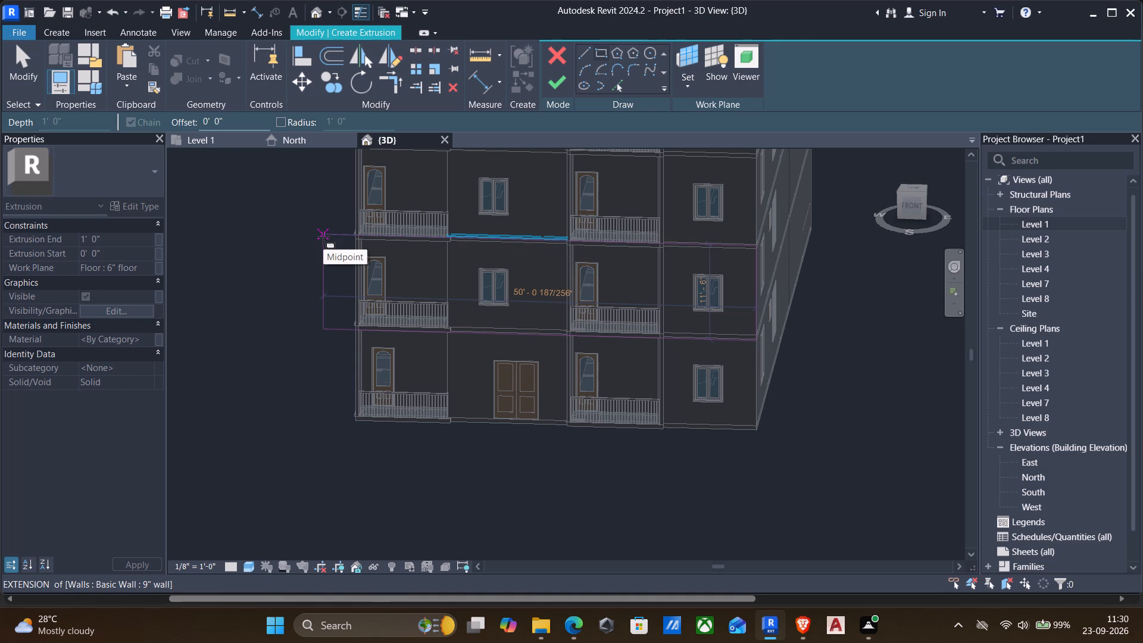
{"action": "scroll", "coordinate": [323, 237], "scroll_direction": "up", "scroll_amount": 3}
{"action": "scroll", "coordinate": [380, 235], "scroll_direction": "up", "scroll_amount": 4}
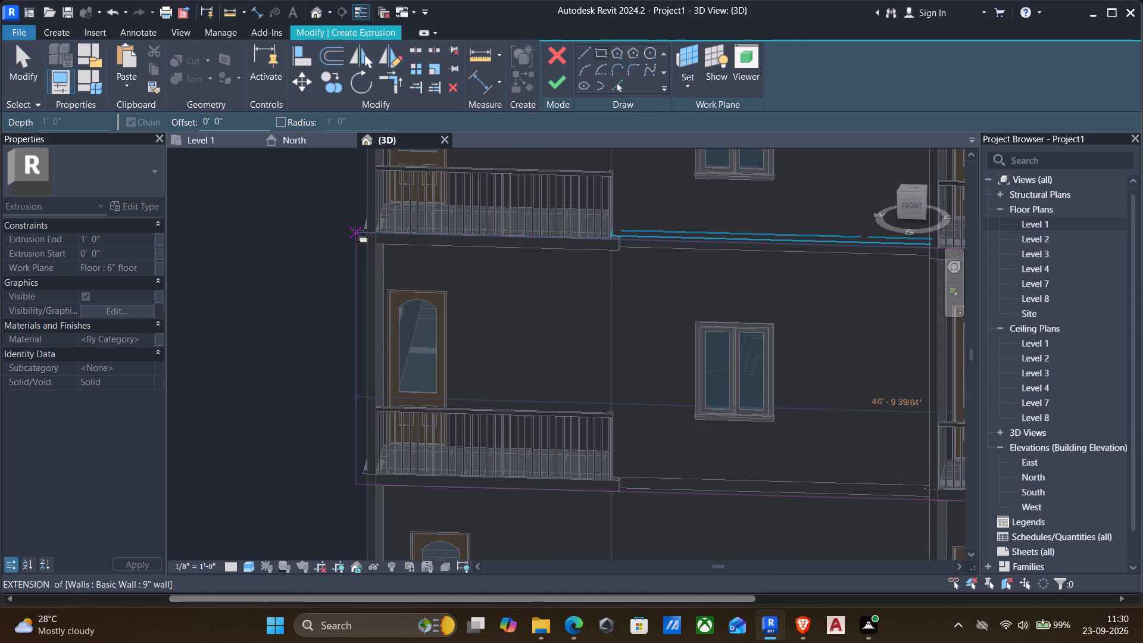
{"action": "left_click", "coordinate": [356, 231]}
{"action": "scroll", "coordinate": [367, 261], "scroll_direction": "down", "scroll_amount": 3}
{"action": "middle_click_drag", "start_coordinate": [437, 289], "coordinate": [197, 282]}
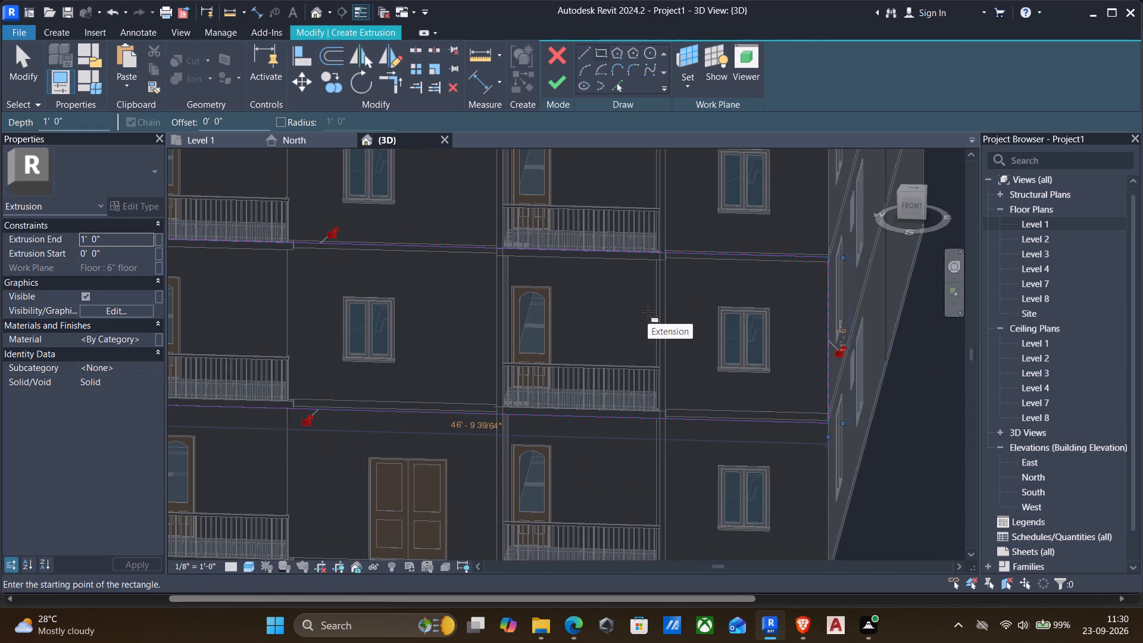
{"action": "key", "text": "Escape"}
{"action": "key", "text": "Escape"}
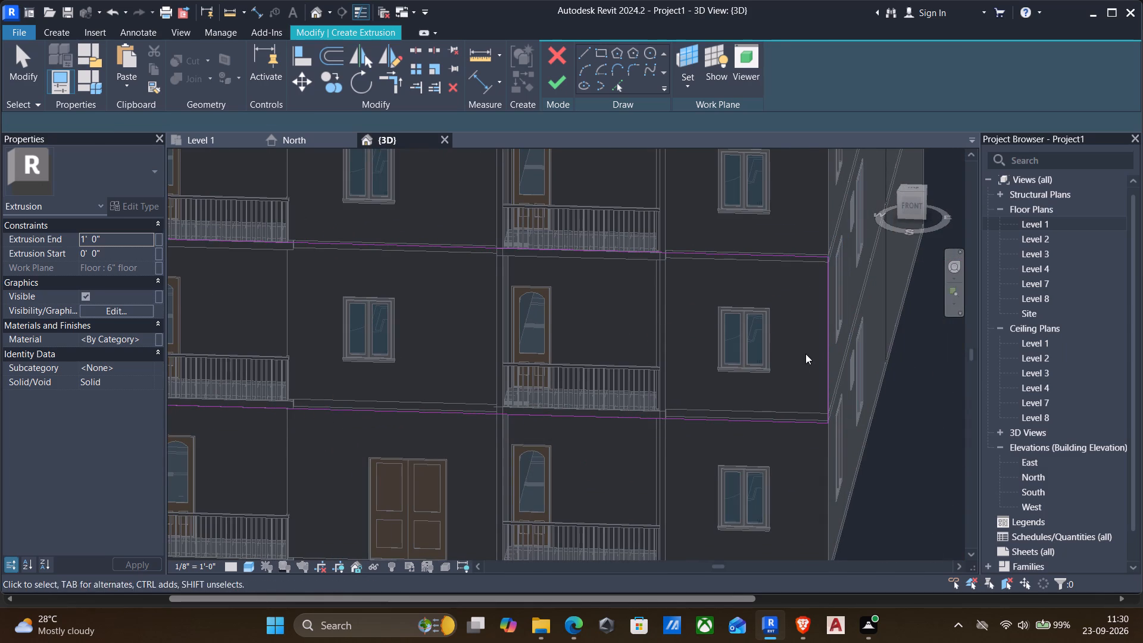
Nudge the profile's right vertical line outward past the building corner and finish the extrusion sketch with a 1'-0" depth.
{"action": "left_click", "coordinate": [826, 335]}
{"action": "key", "text": "Right"}
{"action": "key", "text": "Right"}
{"action": "key", "text": "Right"}
{"action": "key", "text": "Right"}
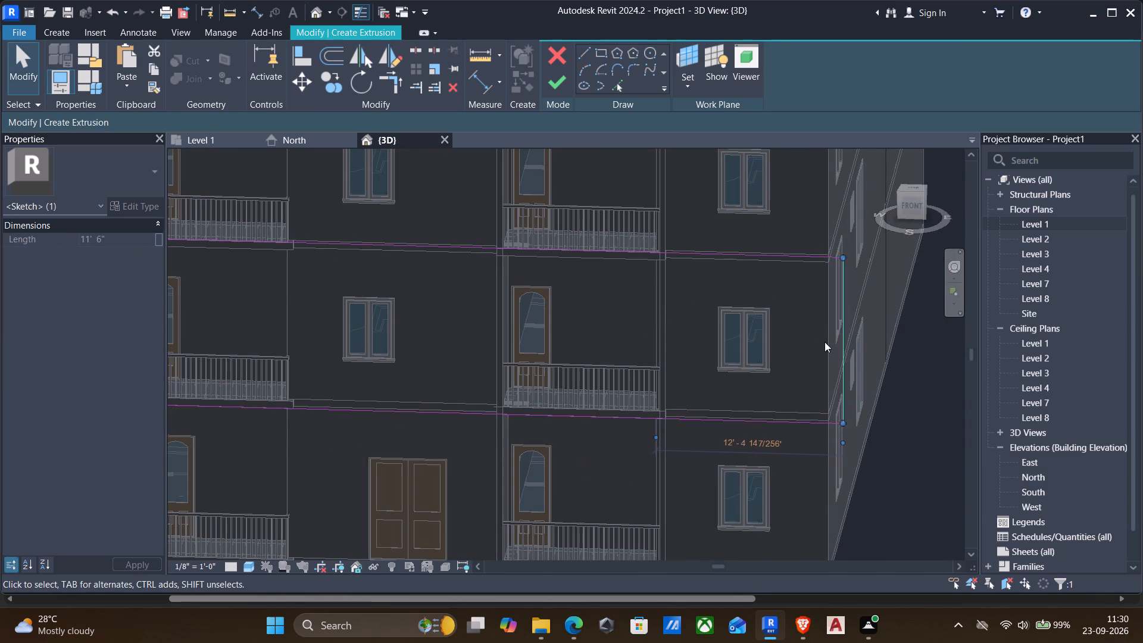
{"action": "key", "text": "Right"}
{"action": "key", "text": "Right"}
{"action": "key", "text": "Right"}
{"action": "key", "text": "Escape"}
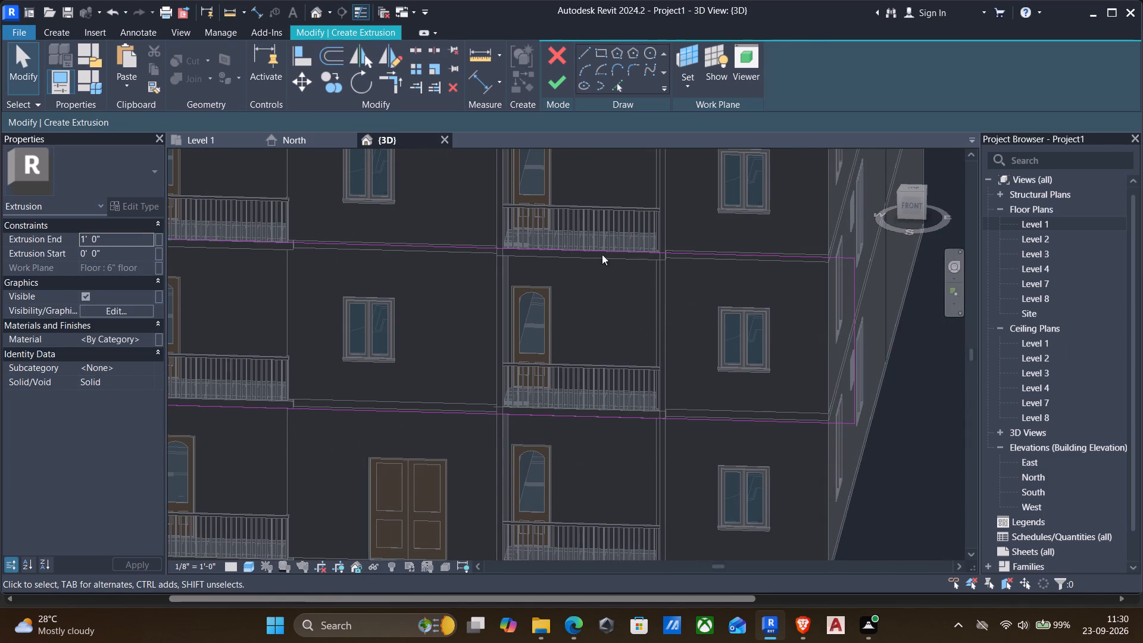
{"action": "left_click", "coordinate": [551, 85]}
Raise the extrusion's top face slightly above the upper floor slab line on the front facade.
{"action": "scroll", "coordinate": [533, 208], "scroll_direction": "down", "scroll_amount": 2}
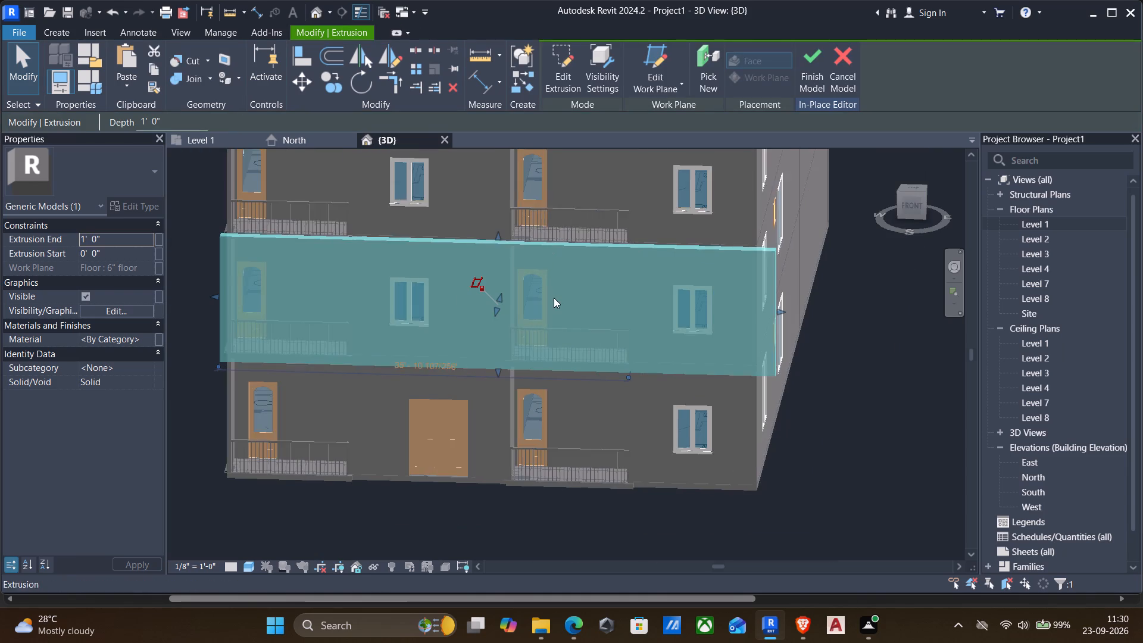
{"action": "middle_click_drag", "start_coordinate": [557, 298], "coordinate": [404, 275], "text": "shift"}
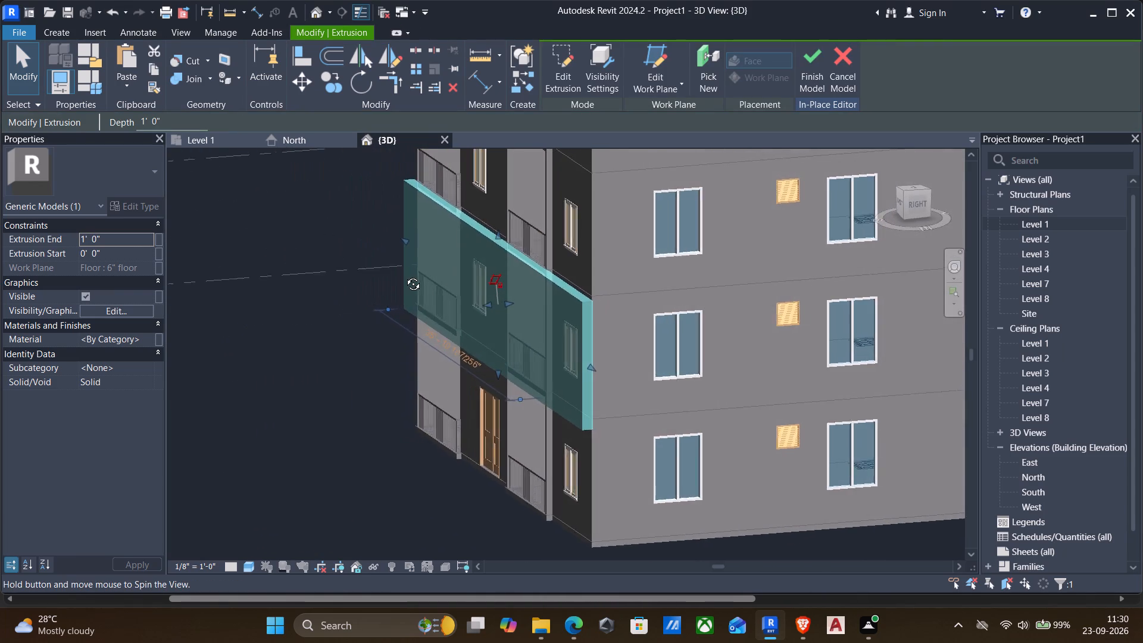
{"action": "middle_click_drag", "start_coordinate": [404, 275], "coordinate": [411, 273], "text": "shift"}
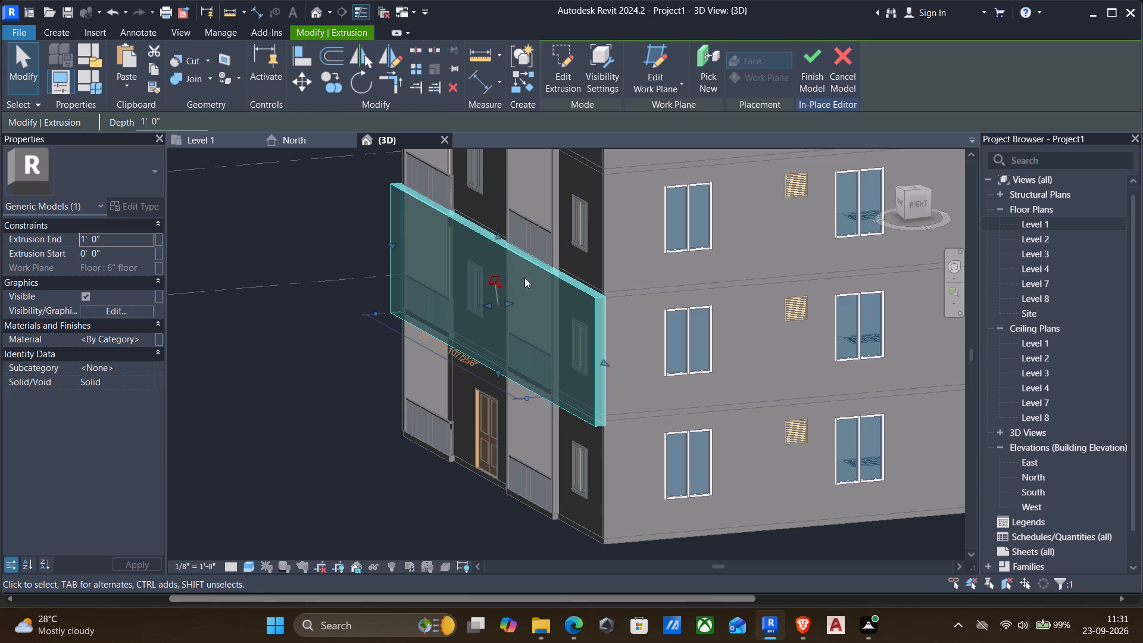
{"action": "scroll", "coordinate": [503, 246], "scroll_direction": "up", "scroll_amount": 7}
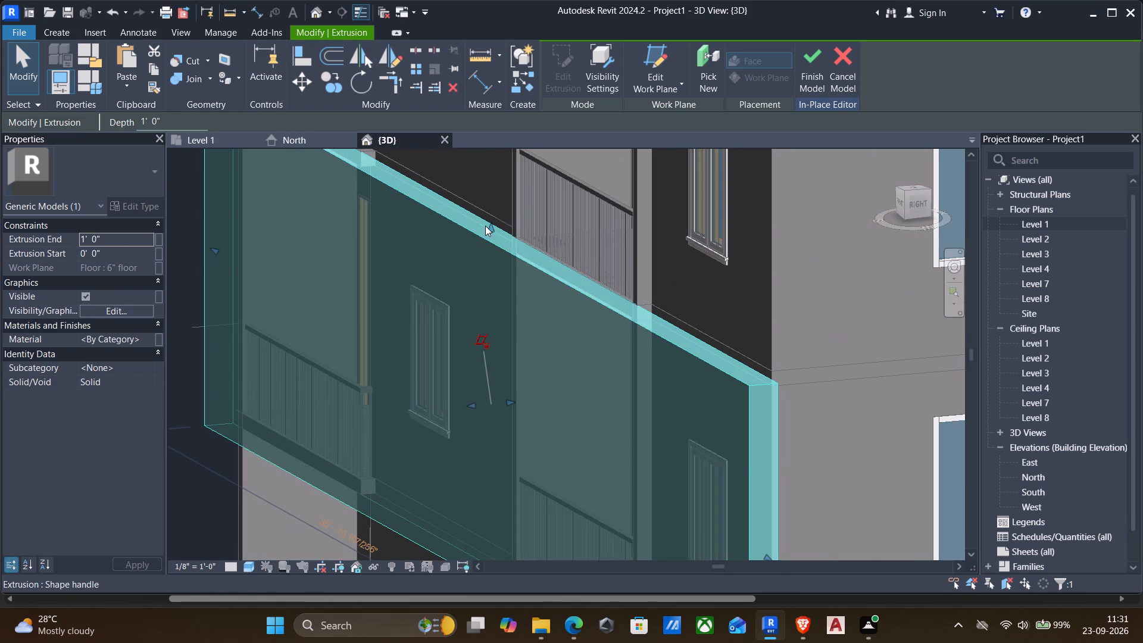
{"action": "left_click_drag", "start_coordinate": [493, 227], "coordinate": [493, 220]}
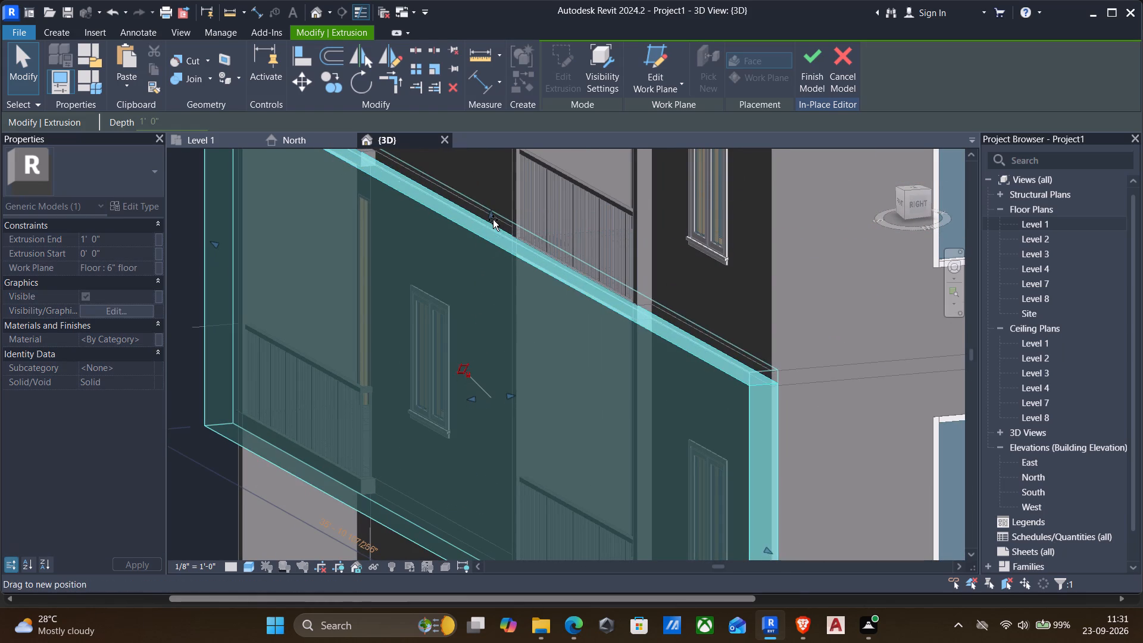
{"action": "left_click_drag", "start_coordinate": [493, 220], "coordinate": [485, 223]}
{"action": "scroll", "coordinate": [470, 244], "scroll_direction": "down", "scroll_amount": 2}
{"action": "middle_click_drag", "start_coordinate": [457, 282], "coordinate": [479, 233]}
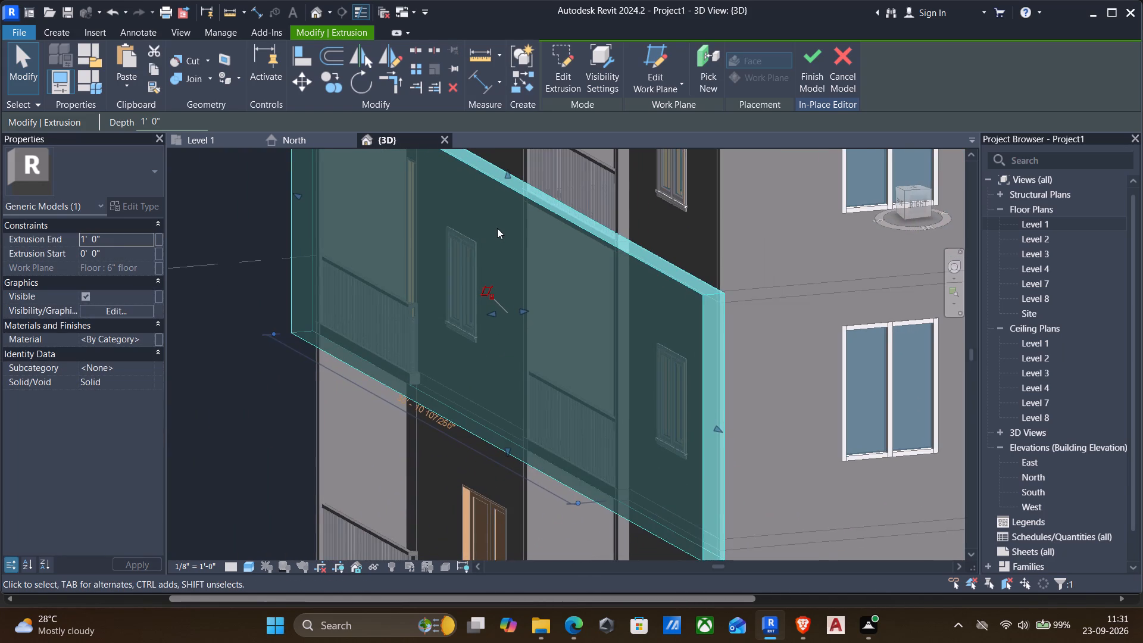
Extend the extrusion's rear face through the building and beyond its back wall, to a depth of about 93'-8".
{"action": "middle_click_drag", "start_coordinate": [497, 228], "coordinate": [496, 198], "text": "shift"}
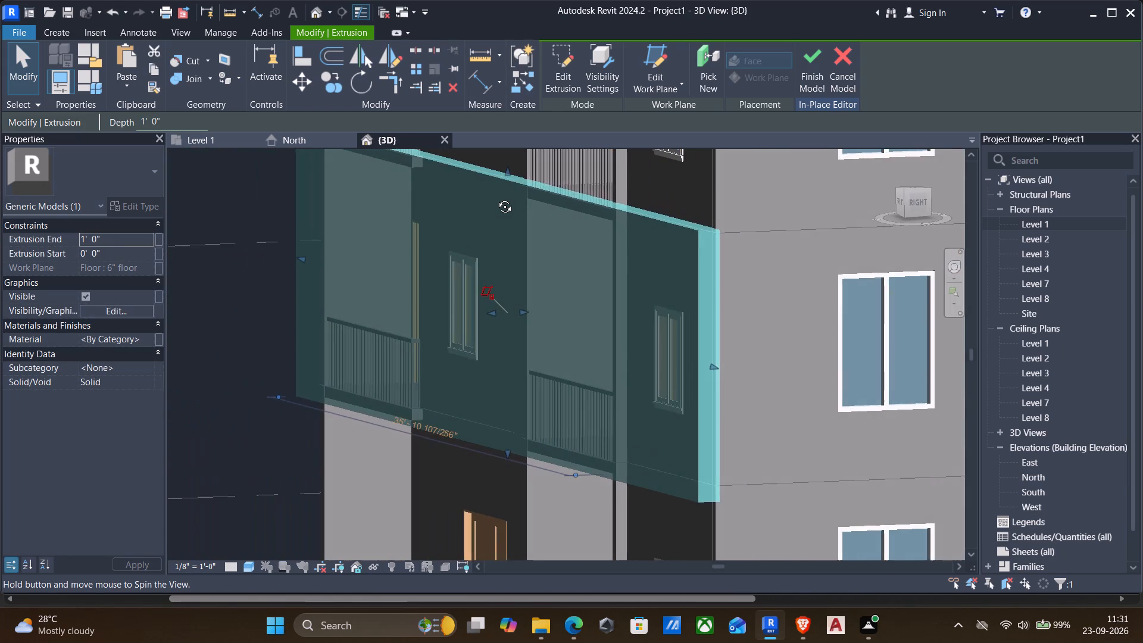
{"action": "middle_click_drag", "start_coordinate": [496, 198], "coordinate": [492, 198], "text": "shift"}
{"action": "left_click_drag", "start_coordinate": [520, 311], "coordinate": [654, 334]}
{"action": "middle_click_drag", "start_coordinate": [793, 314], "coordinate": [654, 334]}
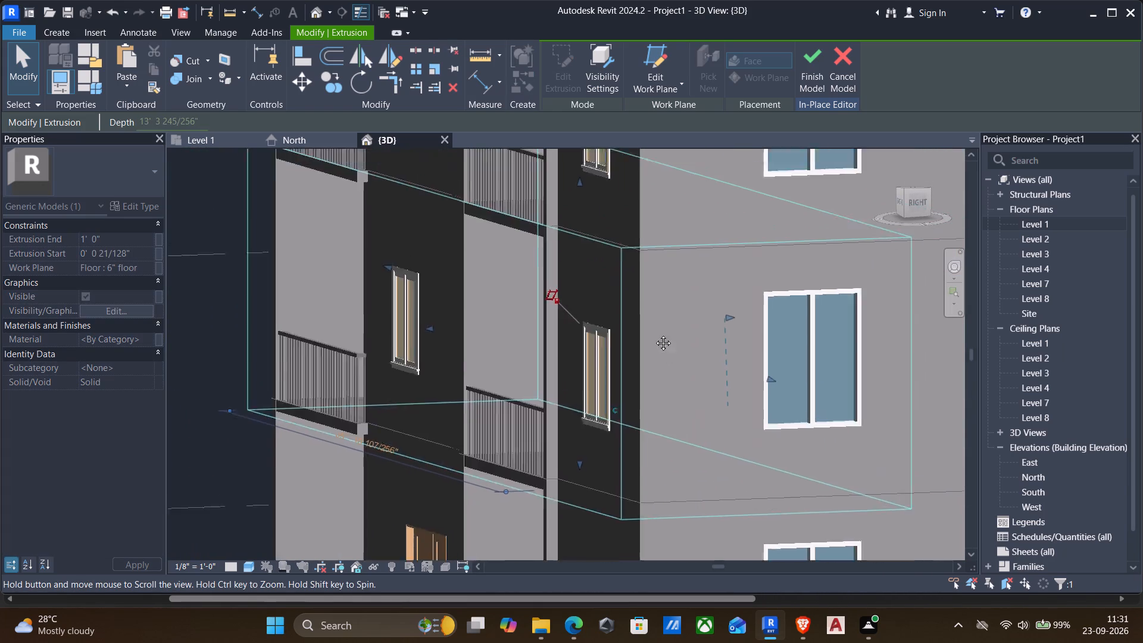
{"action": "middle_click_drag", "start_coordinate": [654, 334], "coordinate": [497, 339]}
{"action": "left_click_drag", "start_coordinate": [654, 334], "coordinate": [660, 308]}
{"action": "scroll", "coordinate": [497, 339], "scroll_direction": "down", "scroll_amount": 3}
{"action": "scroll", "coordinate": [659, 310], "scroll_direction": "down", "scroll_amount": 5}
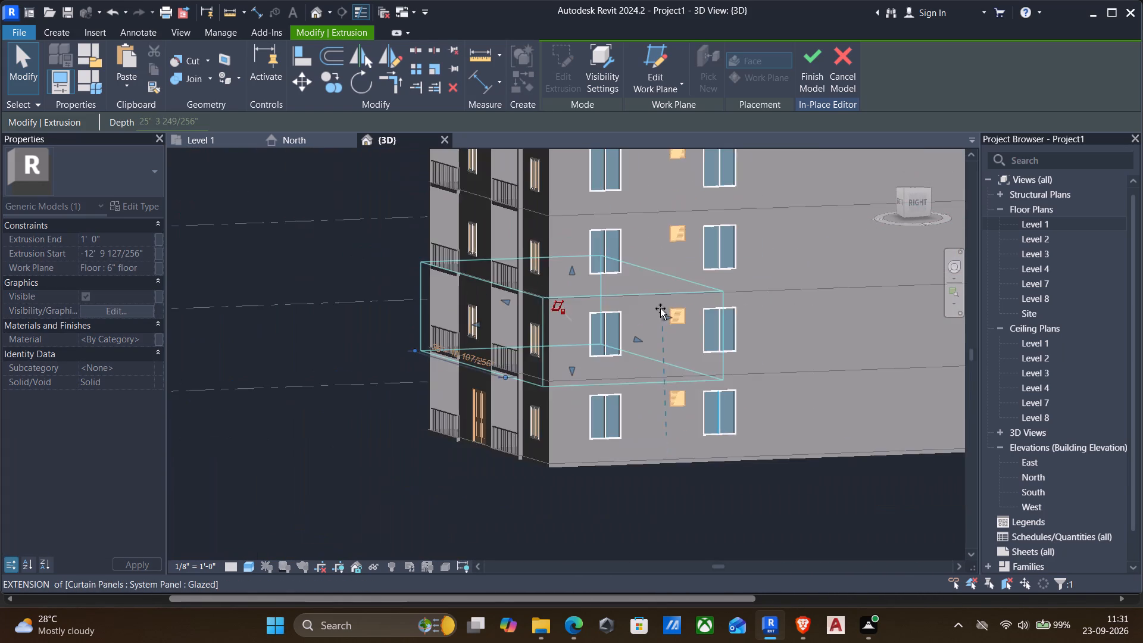
{"action": "scroll", "coordinate": [660, 308], "scroll_direction": "down", "scroll_amount": 4}
{"action": "left_click_drag", "start_coordinate": [660, 308], "coordinate": [748, 338]}
{"action": "middle_click_drag", "start_coordinate": [662, 307], "coordinate": [470, 337]}
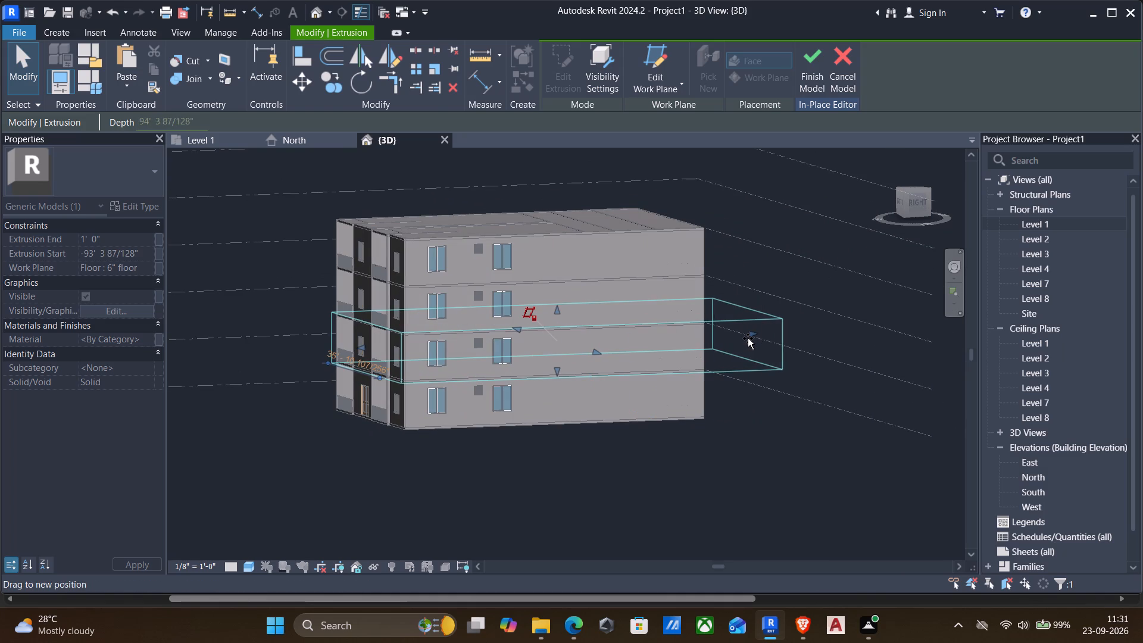
{"action": "left_click_drag", "start_coordinate": [748, 338], "coordinate": [748, 339]}
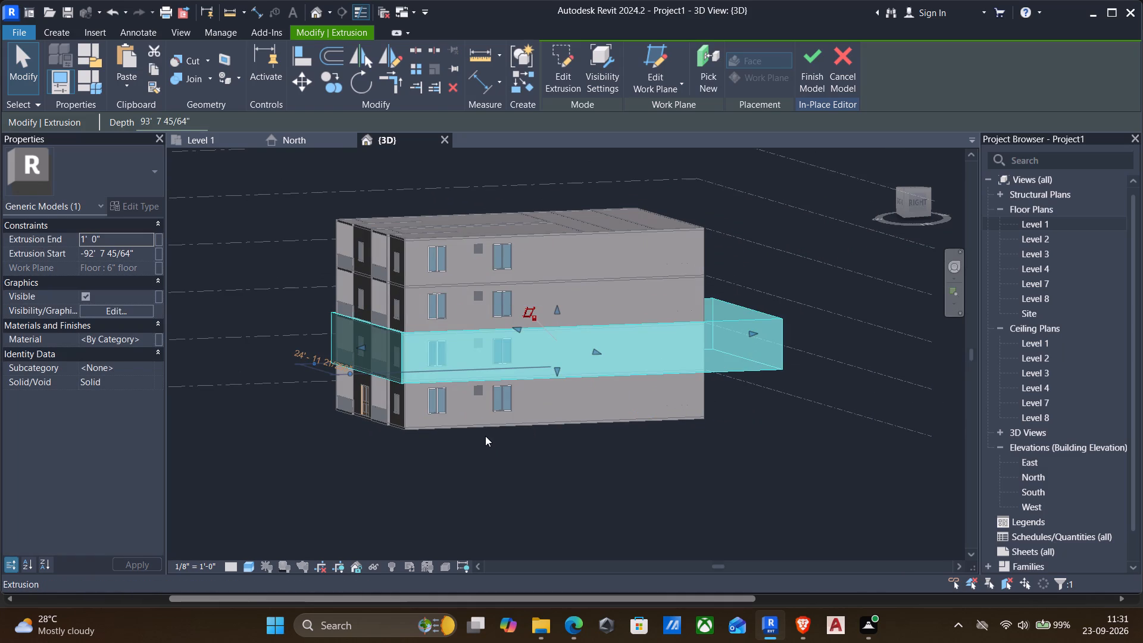
{"action": "key", "text": "Escape"}
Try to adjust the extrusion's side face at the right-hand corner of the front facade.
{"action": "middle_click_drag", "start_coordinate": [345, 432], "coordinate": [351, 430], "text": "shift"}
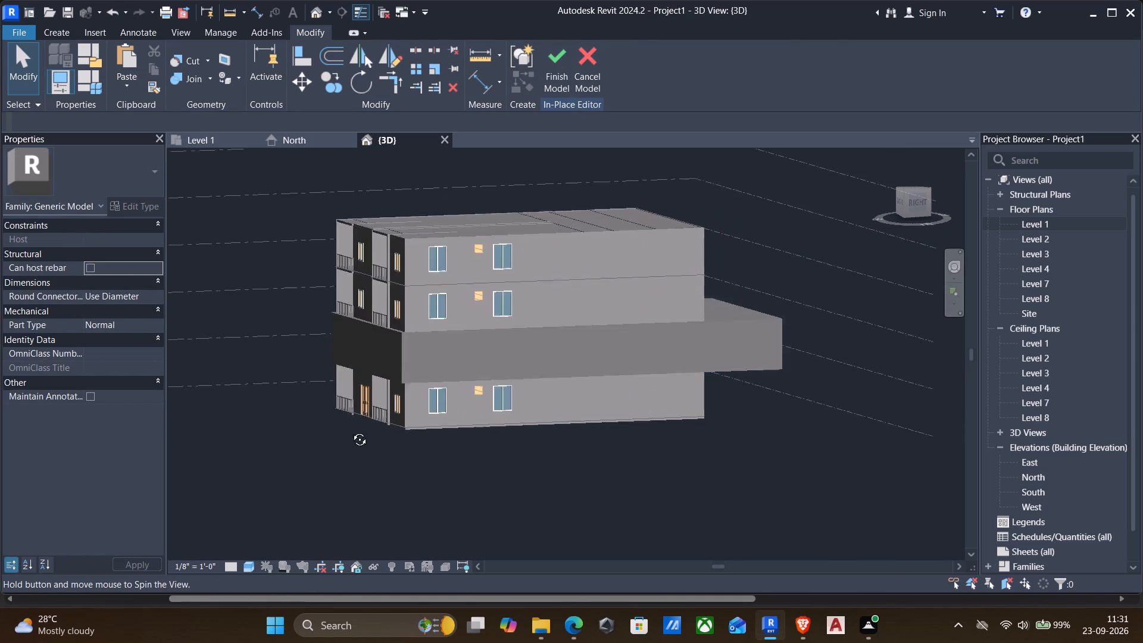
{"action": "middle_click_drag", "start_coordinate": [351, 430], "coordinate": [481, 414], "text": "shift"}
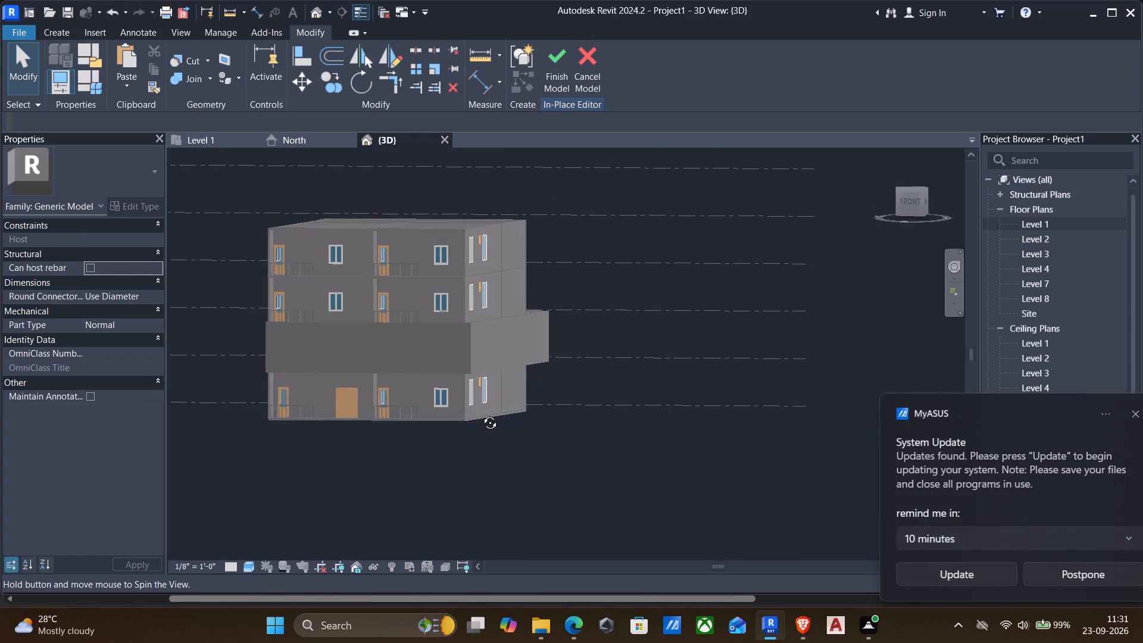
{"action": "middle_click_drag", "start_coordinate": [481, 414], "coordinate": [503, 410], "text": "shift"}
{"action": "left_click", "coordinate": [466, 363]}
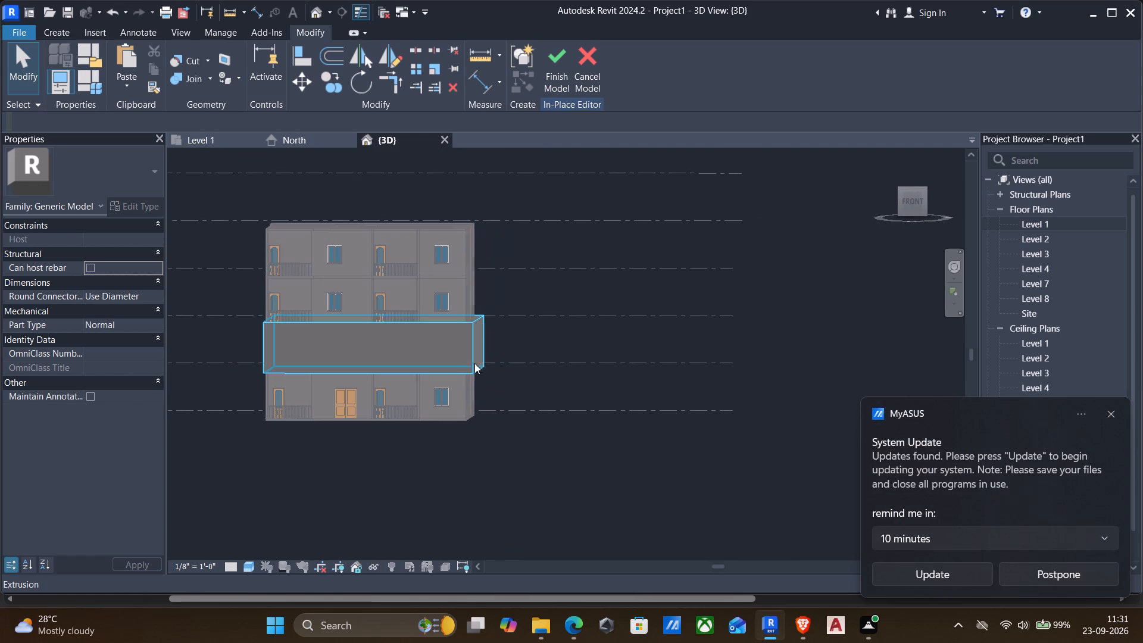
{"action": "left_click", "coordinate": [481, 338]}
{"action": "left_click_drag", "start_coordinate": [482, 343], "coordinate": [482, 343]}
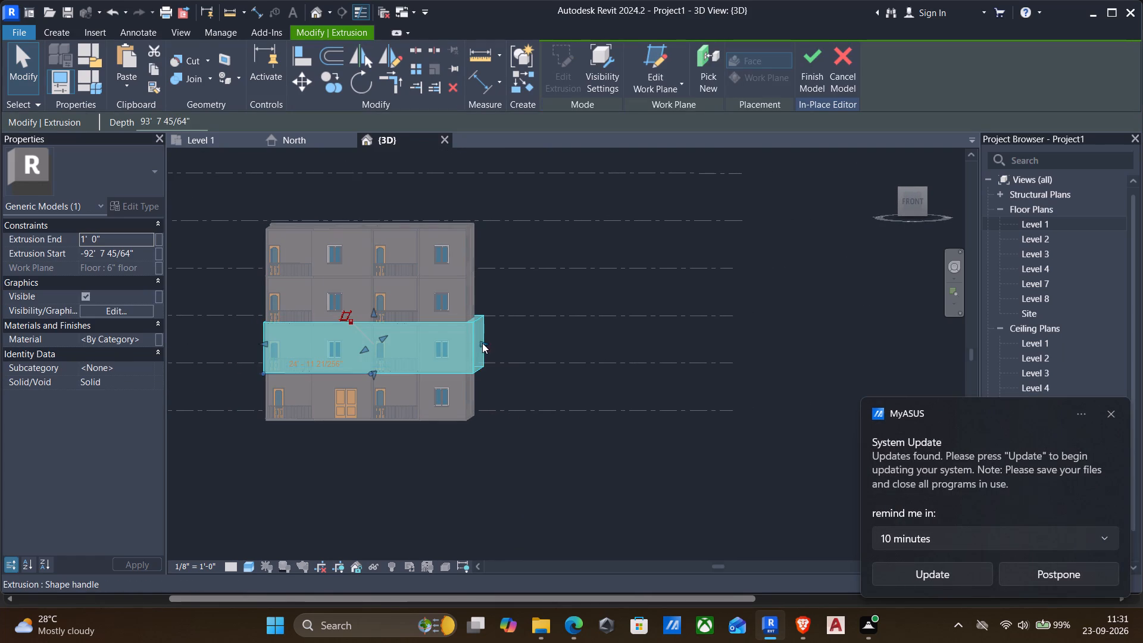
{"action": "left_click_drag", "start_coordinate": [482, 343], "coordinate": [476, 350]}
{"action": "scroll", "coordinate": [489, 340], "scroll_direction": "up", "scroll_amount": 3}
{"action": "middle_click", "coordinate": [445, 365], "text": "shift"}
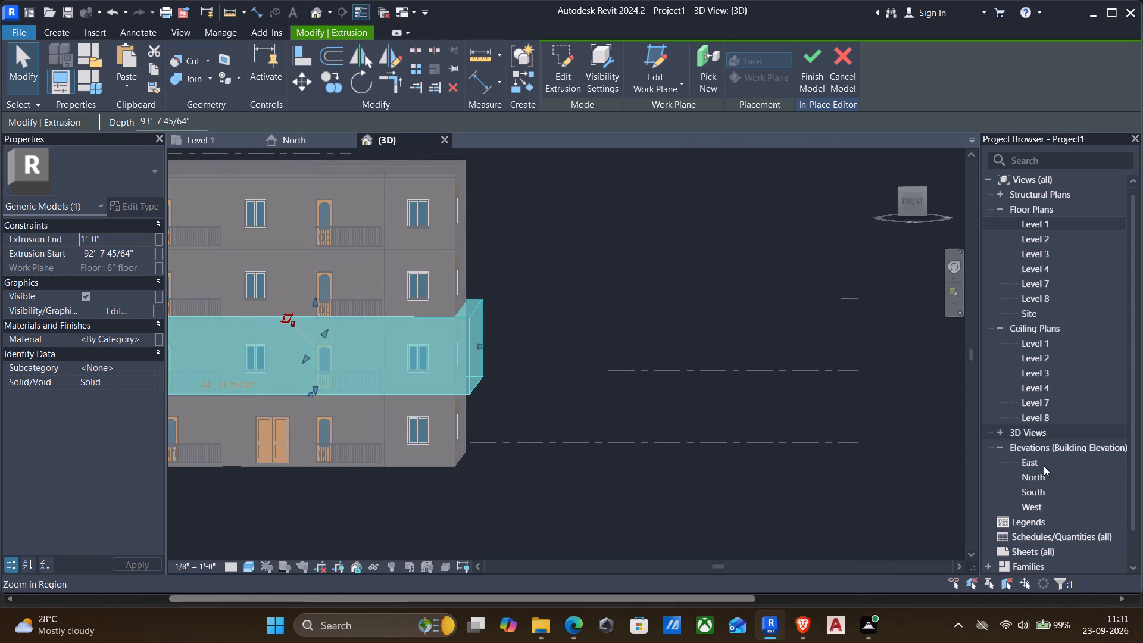
In the North elevation, stretch the extrusion's right end face outward beyond the building's wall line.
{"action": "left_click_drag", "start_coordinate": [1039, 480], "coordinate": [1029, 480]}
{"action": "left_click", "coordinate": [1028, 480]}
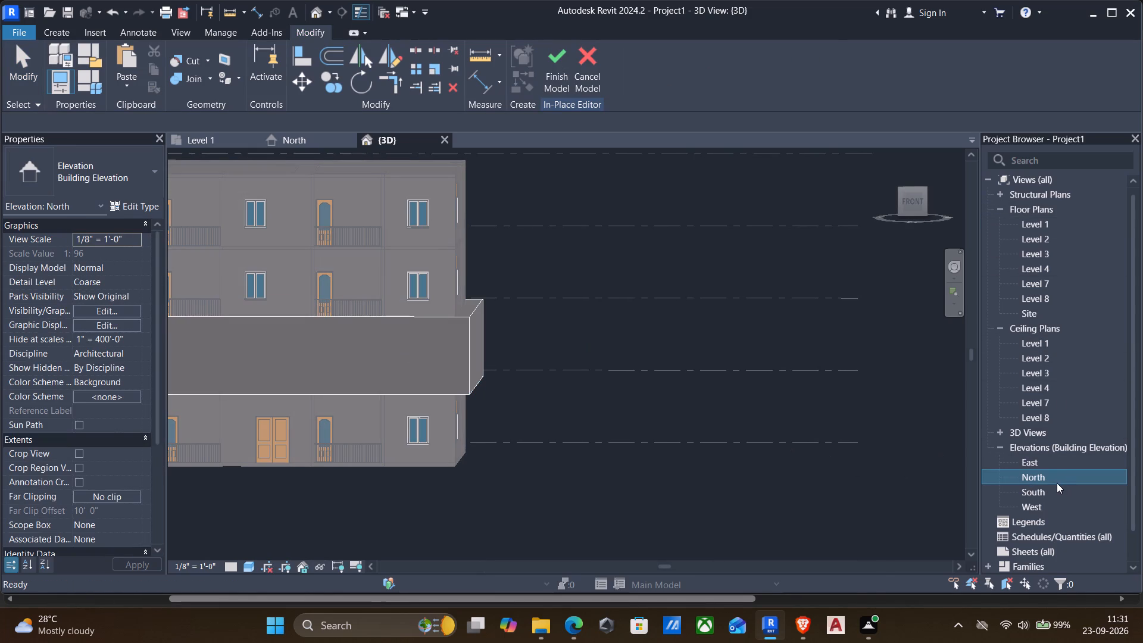
{"action": "double_click", "coordinate": [1050, 480]}
{"action": "scroll", "coordinate": [620, 340], "scroll_direction": "up", "scroll_amount": 1}
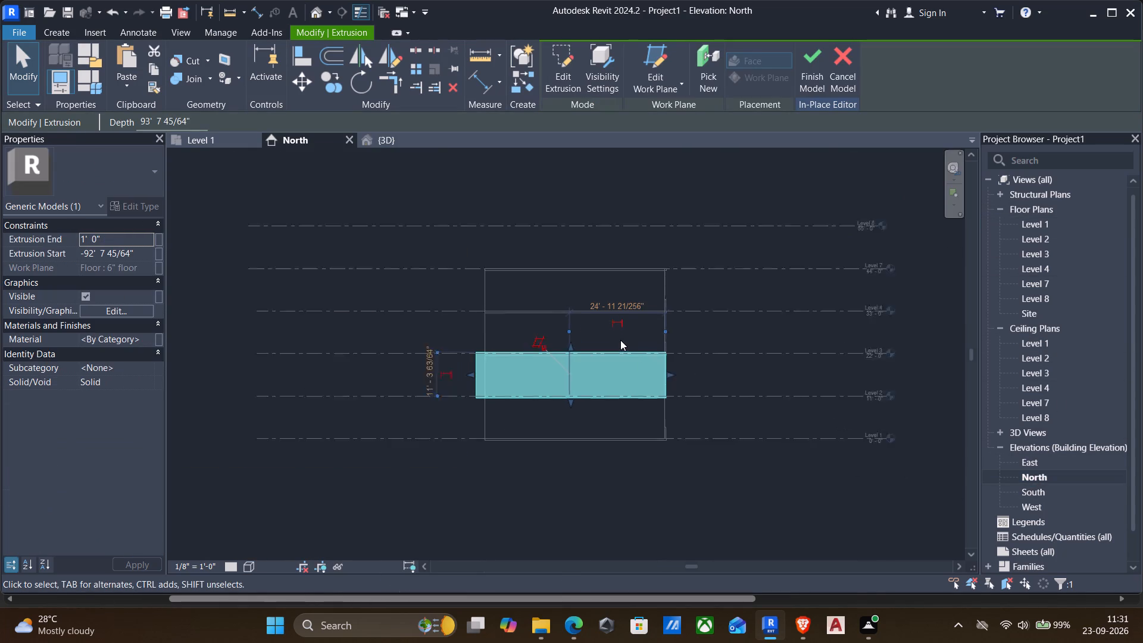
{"action": "scroll", "coordinate": [620, 340], "scroll_direction": "up", "scroll_amount": 2}
{"action": "key", "text": "Escape"}
{"action": "scroll", "coordinate": [597, 394], "scroll_direction": "up", "scroll_amount": 3}
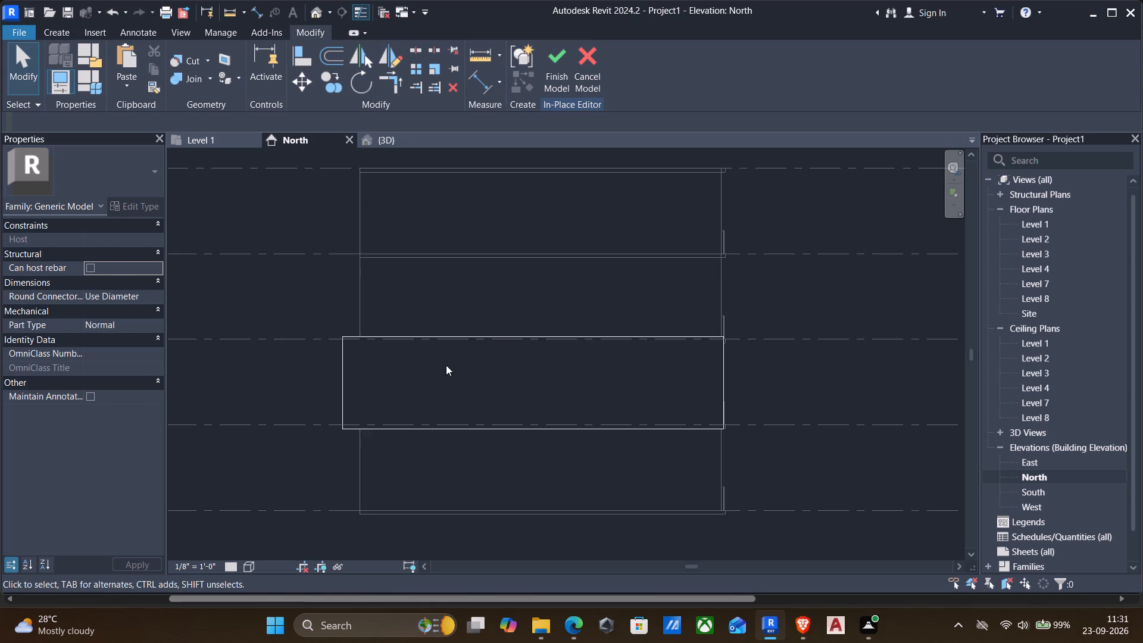
{"action": "left_click", "coordinate": [339, 367]}
{"action": "scroll", "coordinate": [355, 379], "scroll_direction": "down", "scroll_amount": 3}
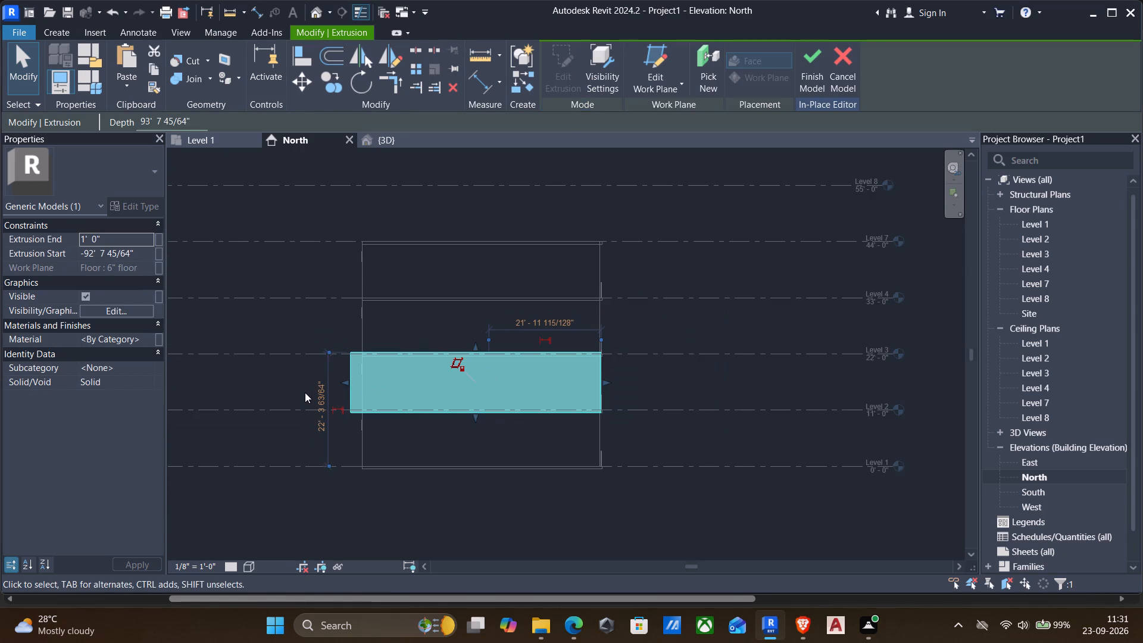
{"action": "key", "text": "Escape"}
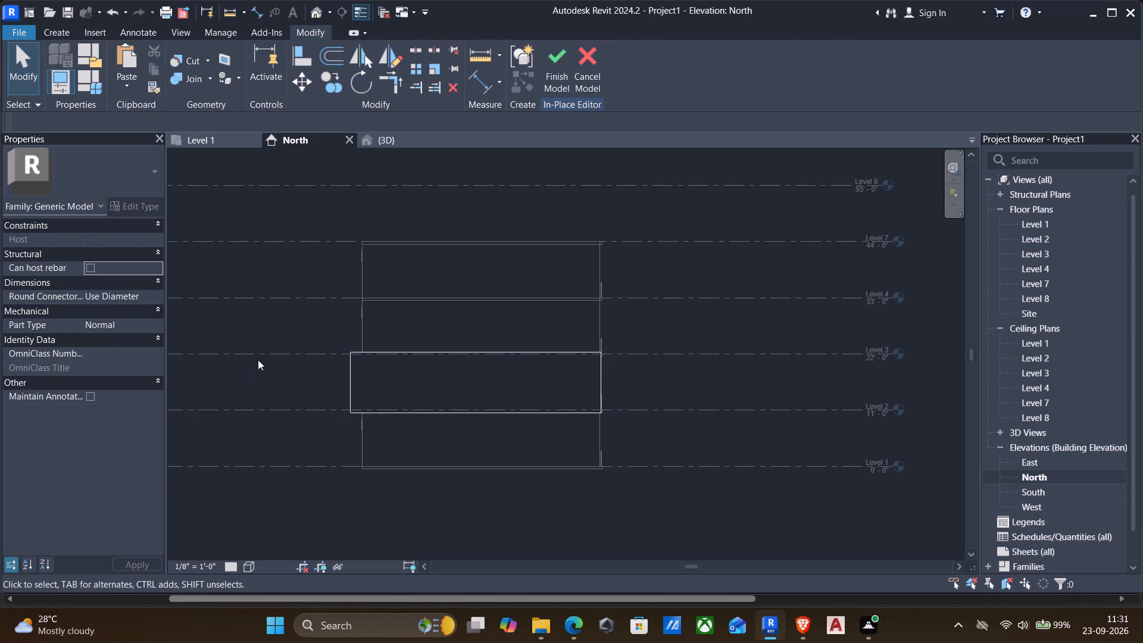
{"action": "left_click", "coordinate": [352, 376]}
{"action": "scroll", "coordinate": [620, 389], "scroll_direction": "up", "scroll_amount": 3}
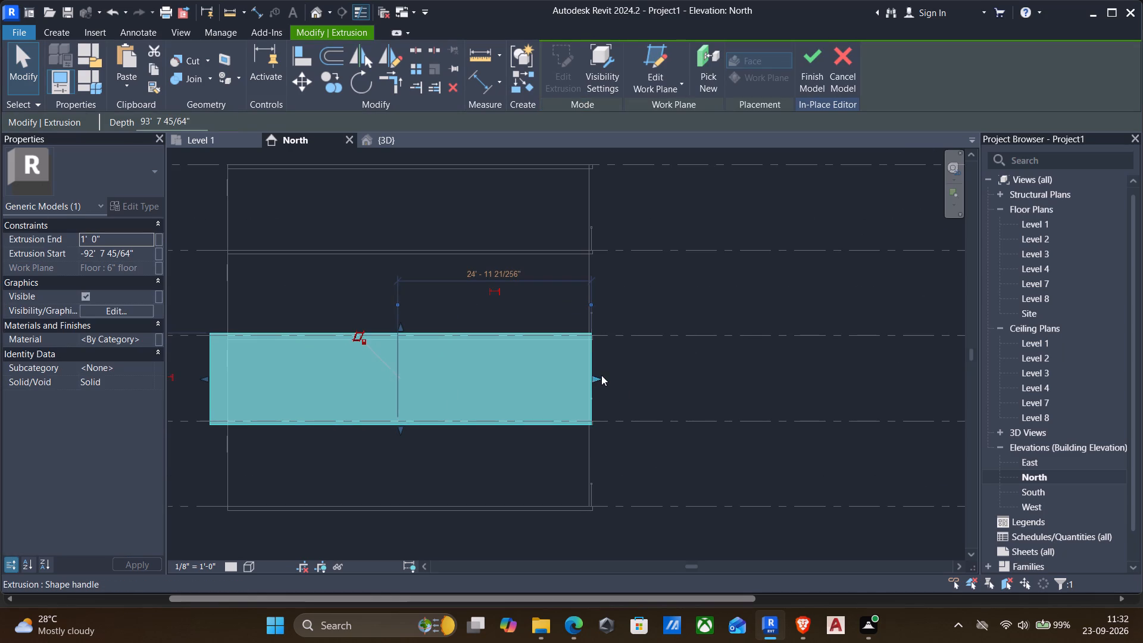
{"action": "left_click", "coordinate": [602, 374]}
{"action": "key", "text": "Escape"}
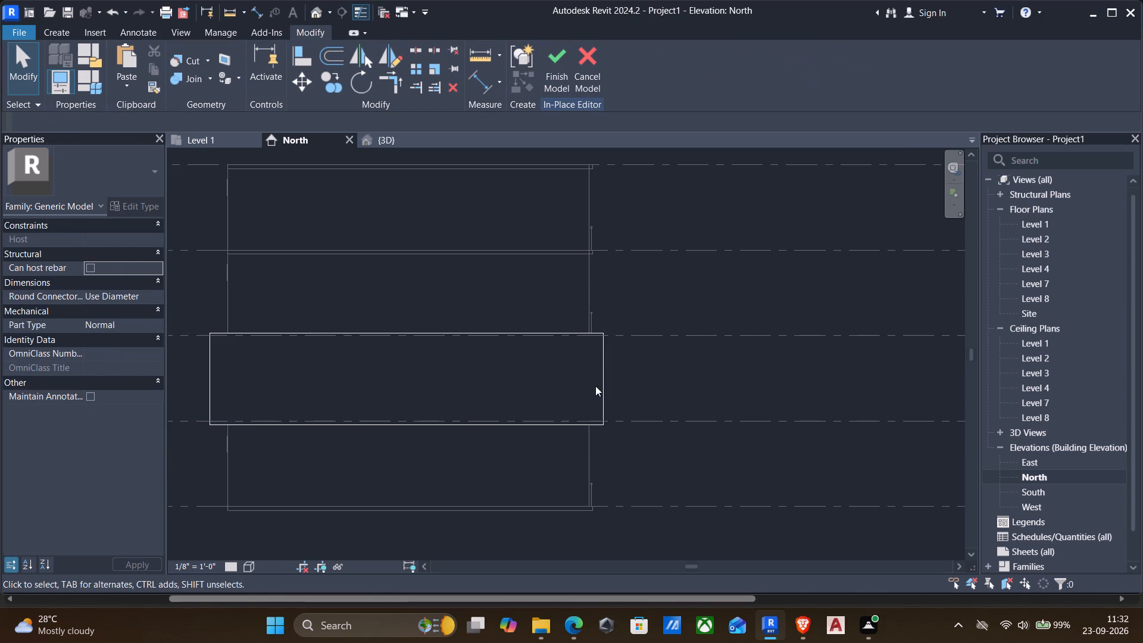
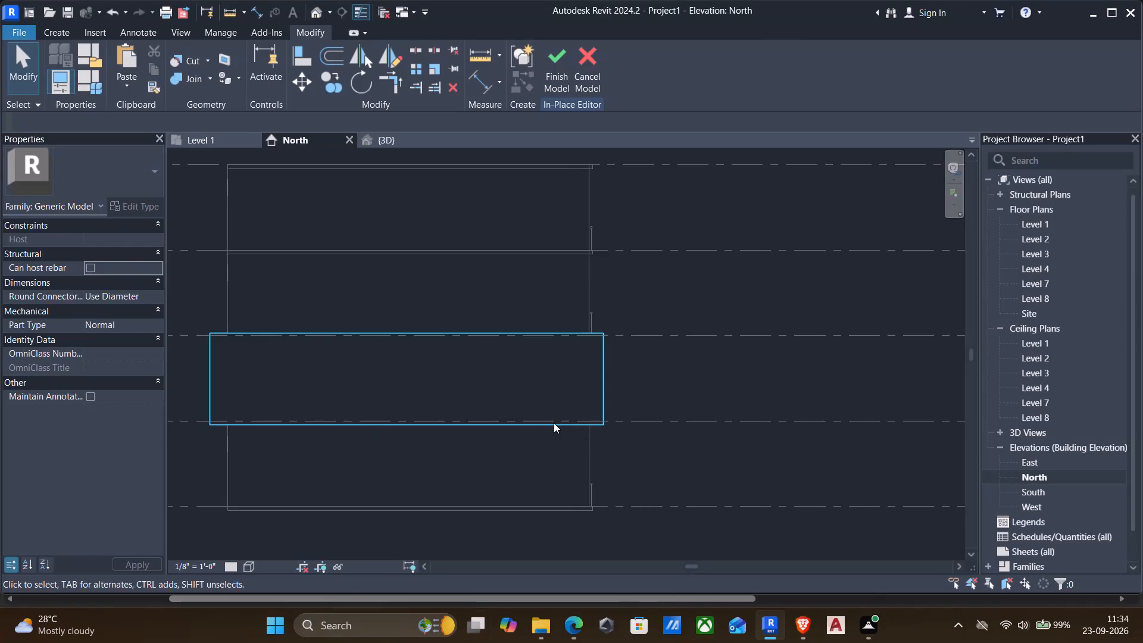
Examine the stretched extrusion from the front and both sides in the 3D view to check how it overhangs the building.
{"action": "scroll", "coordinate": [554, 423], "scroll_direction": "down", "scroll_amount": 2}
{"action": "middle_click_drag", "start_coordinate": [495, 352], "coordinate": [548, 379]}
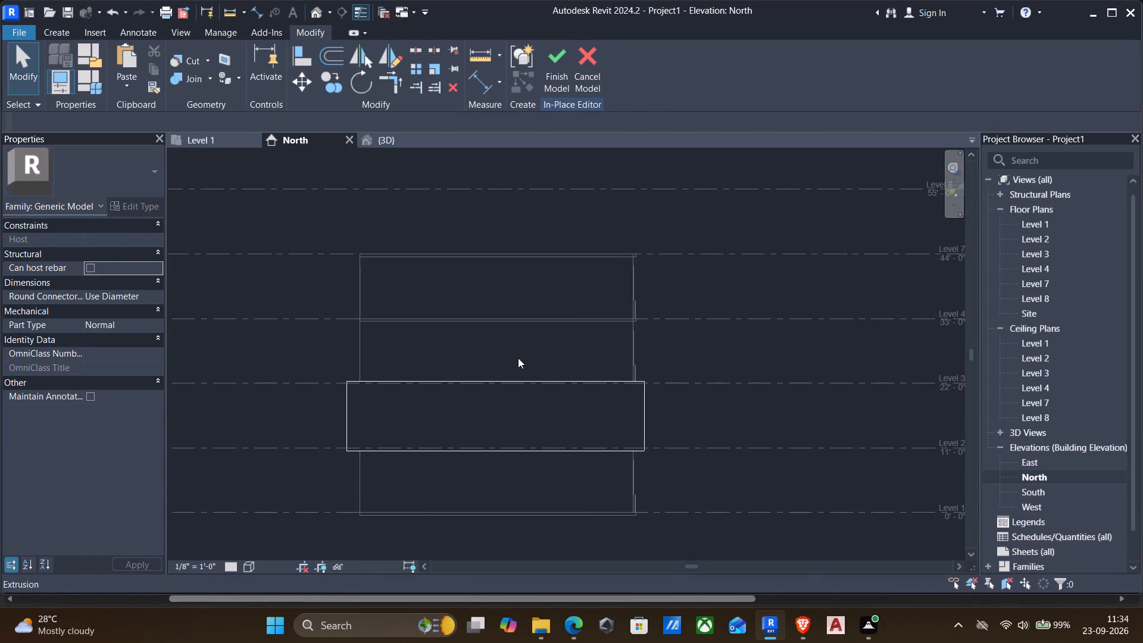
{"action": "left_click", "coordinate": [382, 128]}
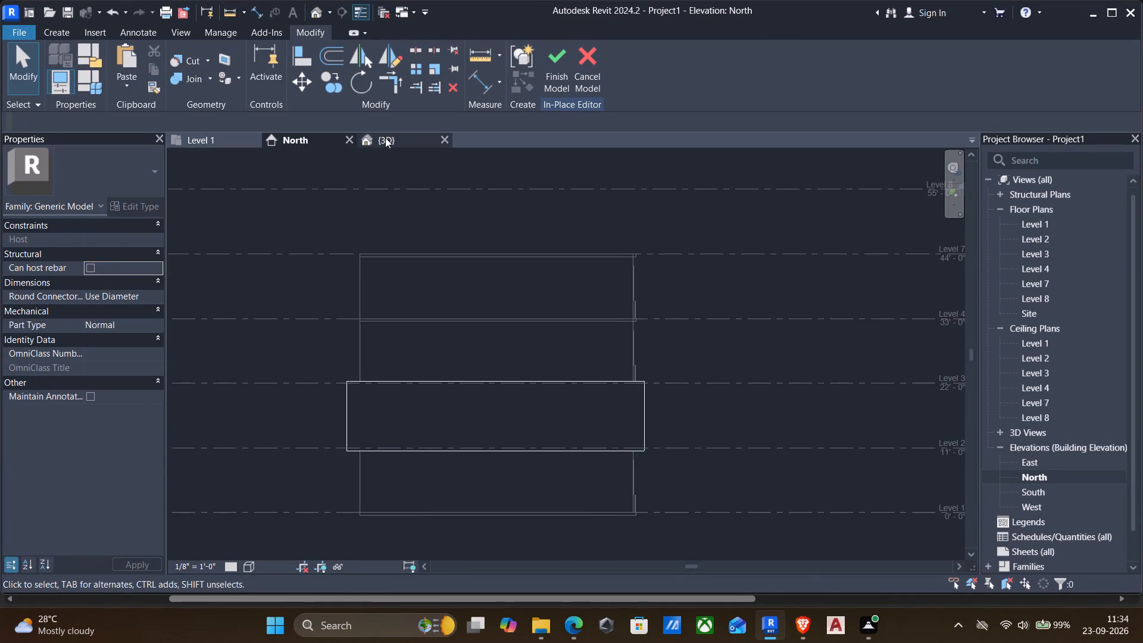
{"action": "left_click", "coordinate": [385, 138]}
{"action": "scroll", "coordinate": [429, 256], "scroll_direction": "down", "scroll_amount": 2}
{"action": "middle_click_drag", "start_coordinate": [431, 285], "coordinate": [543, 294]}
{"action": "middle_click_drag", "start_coordinate": [536, 294], "coordinate": [510, 292], "text": "shift"}
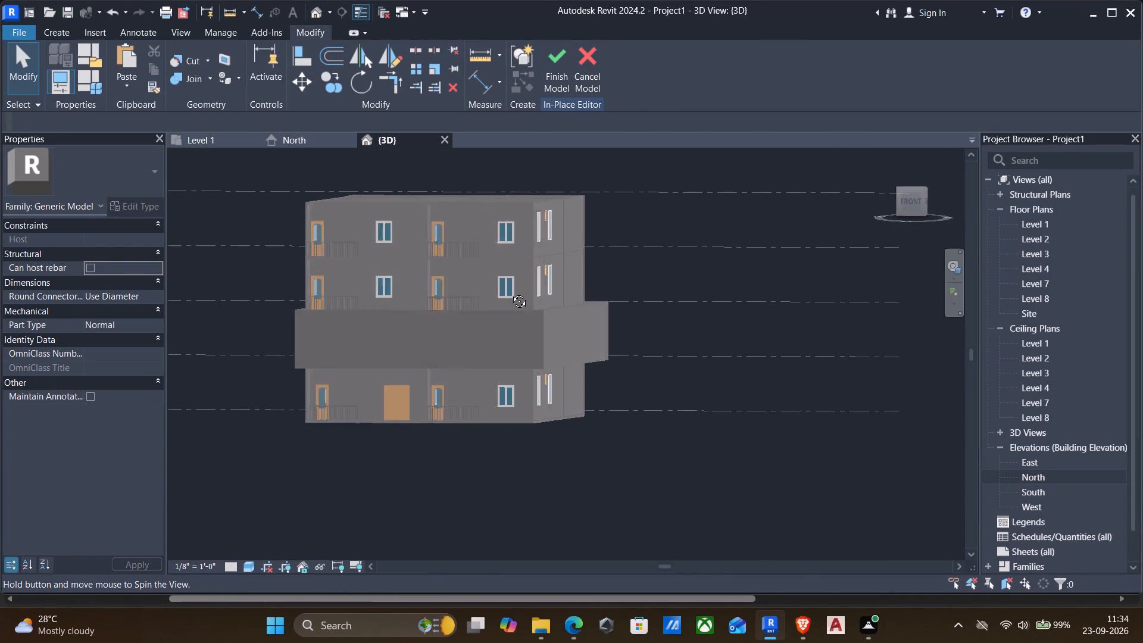
{"action": "middle_click_drag", "start_coordinate": [510, 292], "coordinate": [467, 311], "text": "shift"}
{"action": "middle_click_drag", "start_coordinate": [461, 318], "coordinate": [477, 319]}
{"action": "scroll", "coordinate": [476, 319], "scroll_direction": "up", "scroll_amount": 1}
{"action": "middle_click_drag", "start_coordinate": [453, 328], "coordinate": [670, 352], "text": "shift"}
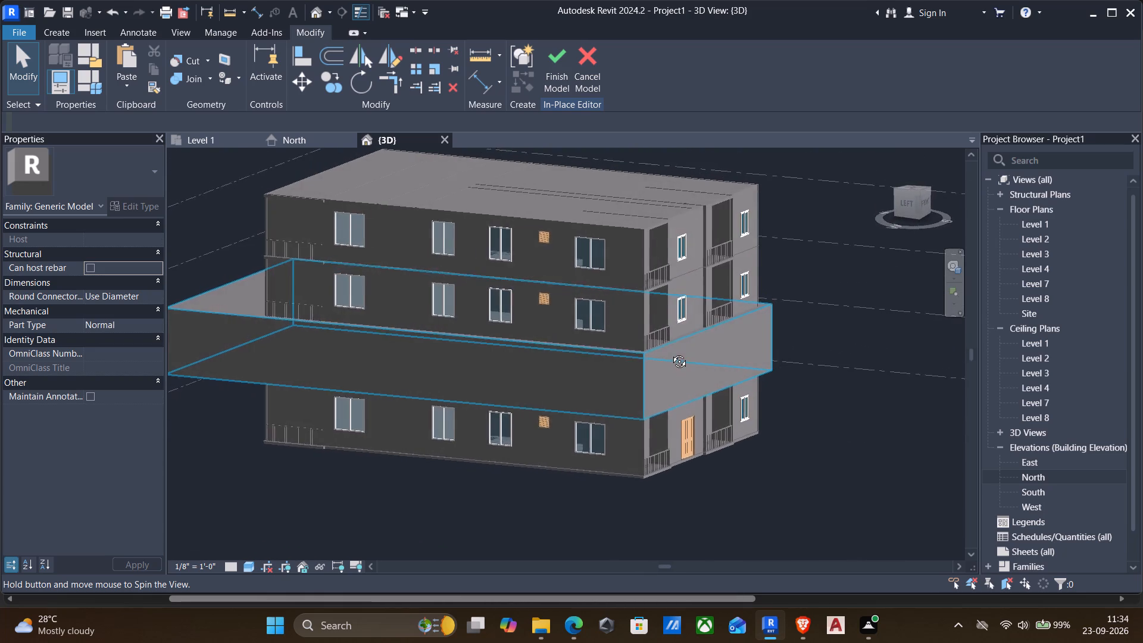
{"action": "middle_click_drag", "start_coordinate": [670, 352], "coordinate": [580, 336], "text": "shift"}
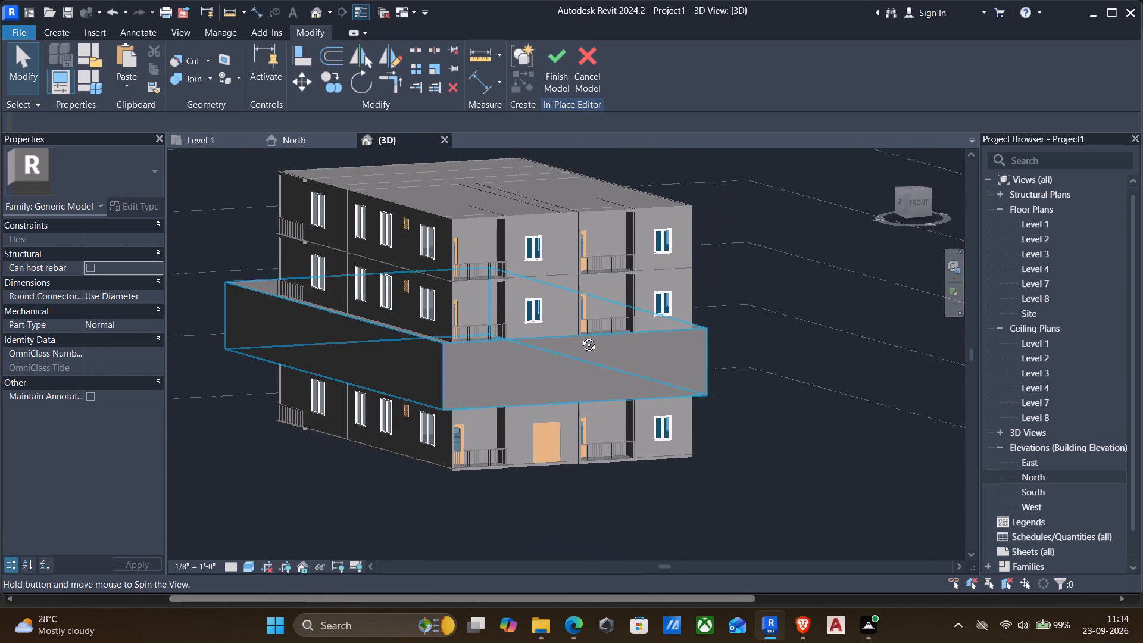
{"action": "middle_click_drag", "start_coordinate": [580, 336], "coordinate": [591, 335], "text": "shift"}
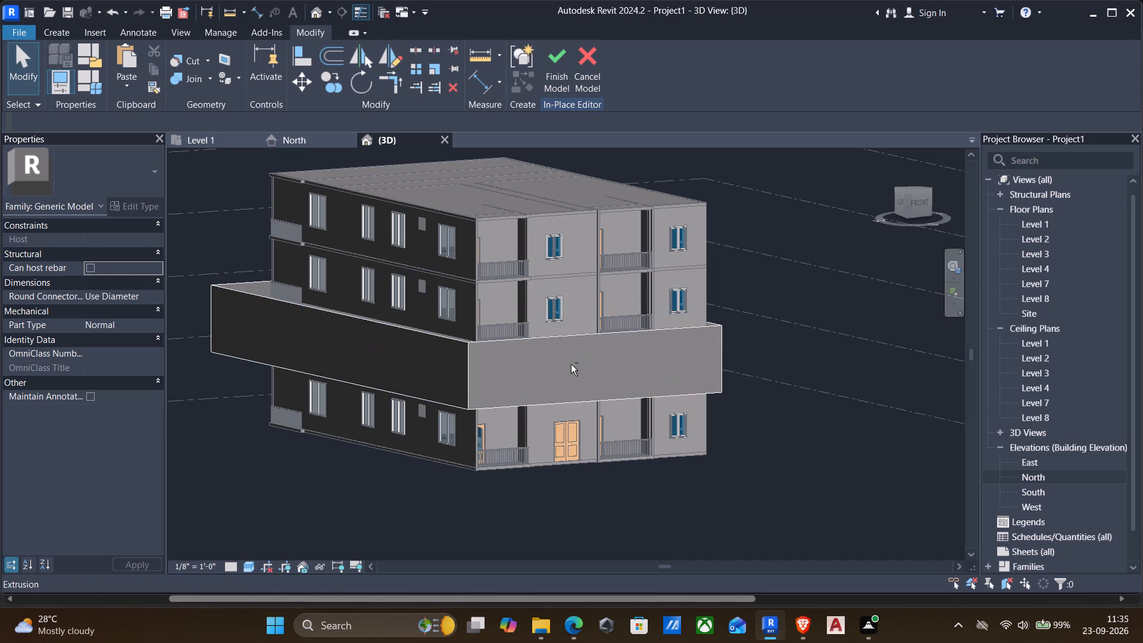
{"action": "middle_click_drag", "start_coordinate": [571, 364], "coordinate": [488, 361], "text": "shift"}
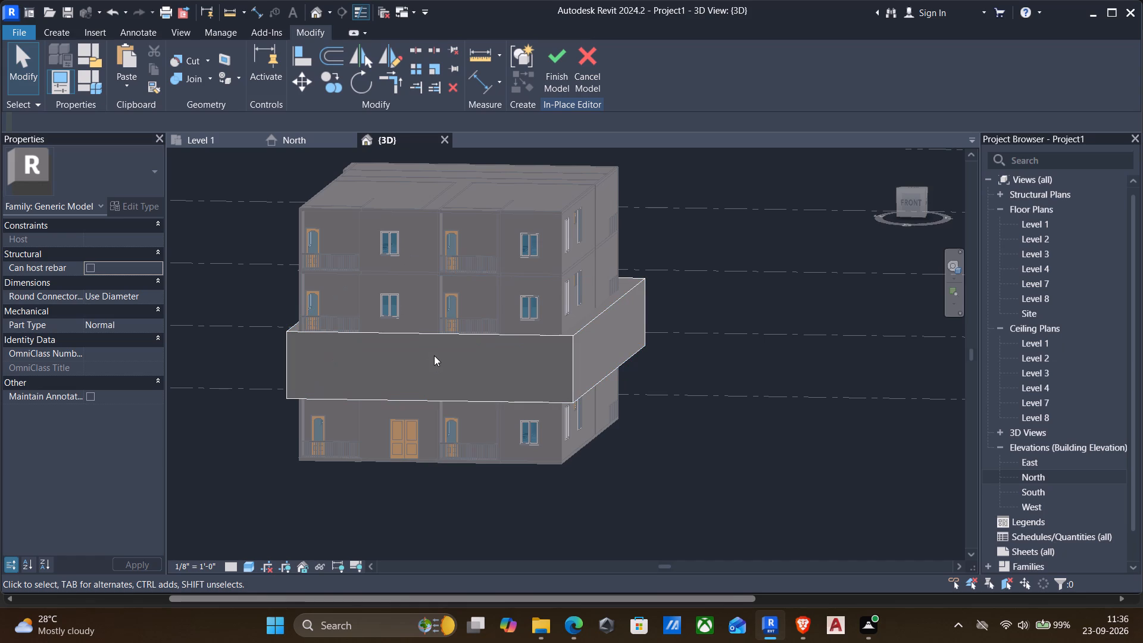
Start a void extrusion and set its work plane to the front face of the solid extrusion around the storey.
{"action": "left_click", "coordinate": [350, 329]}
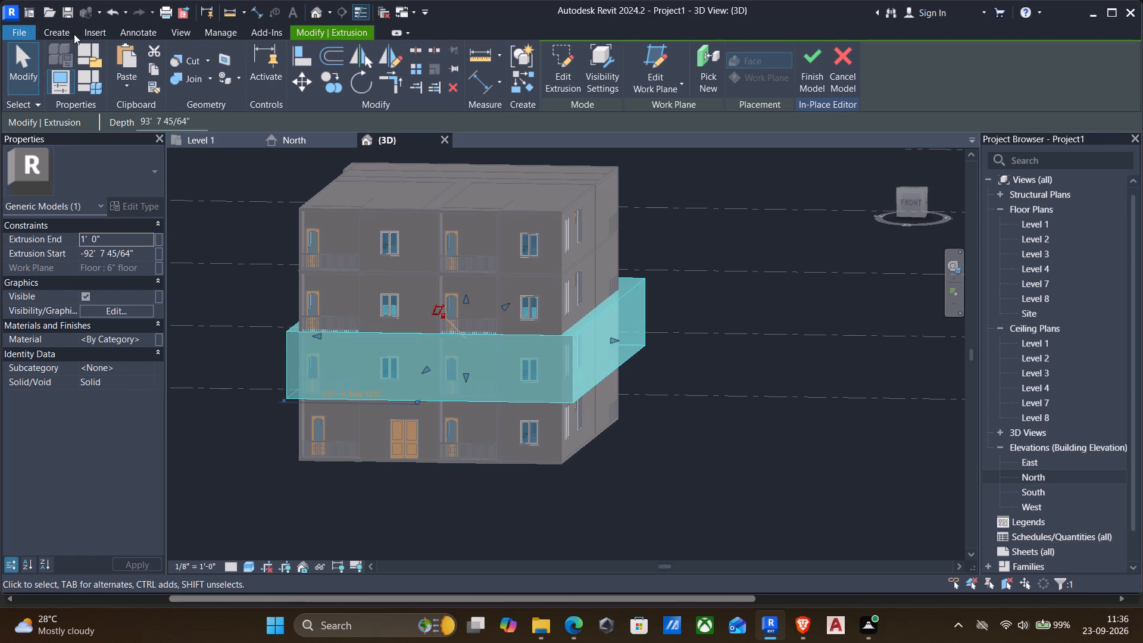
{"action": "left_click", "coordinate": [63, 32]}
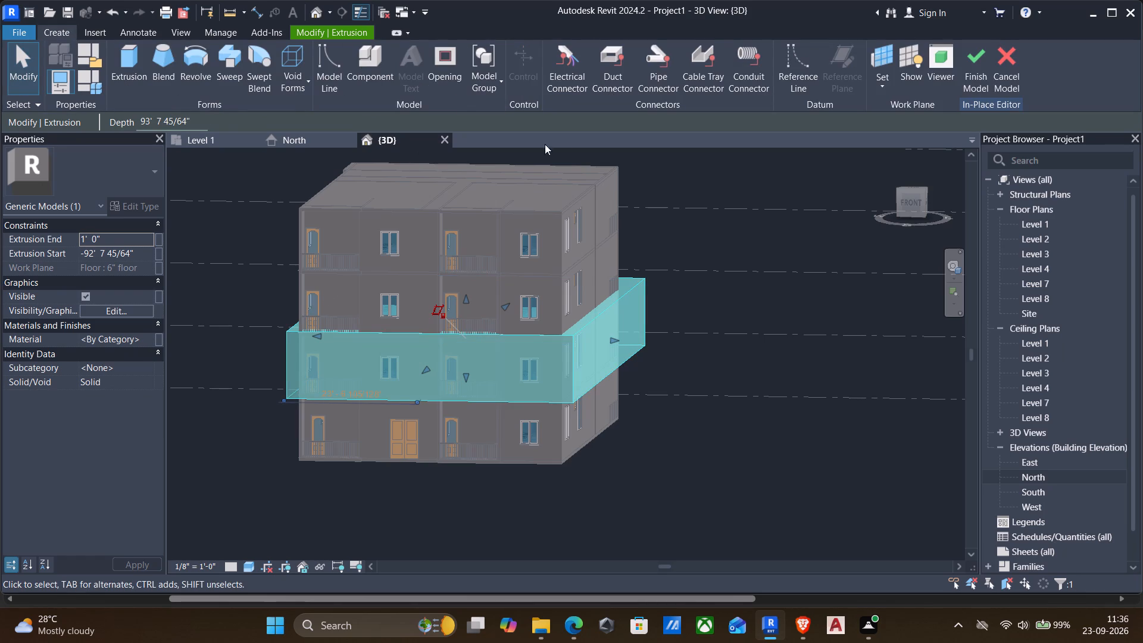
{"action": "left_click", "coordinate": [294, 70]}
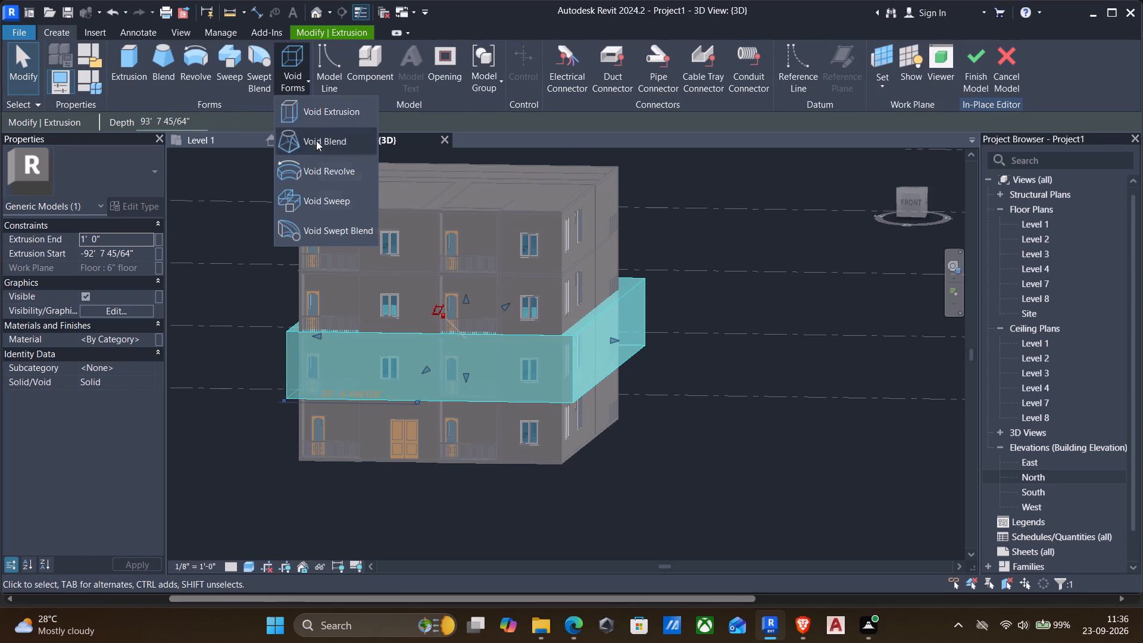
{"action": "left_click", "coordinate": [307, 118]}
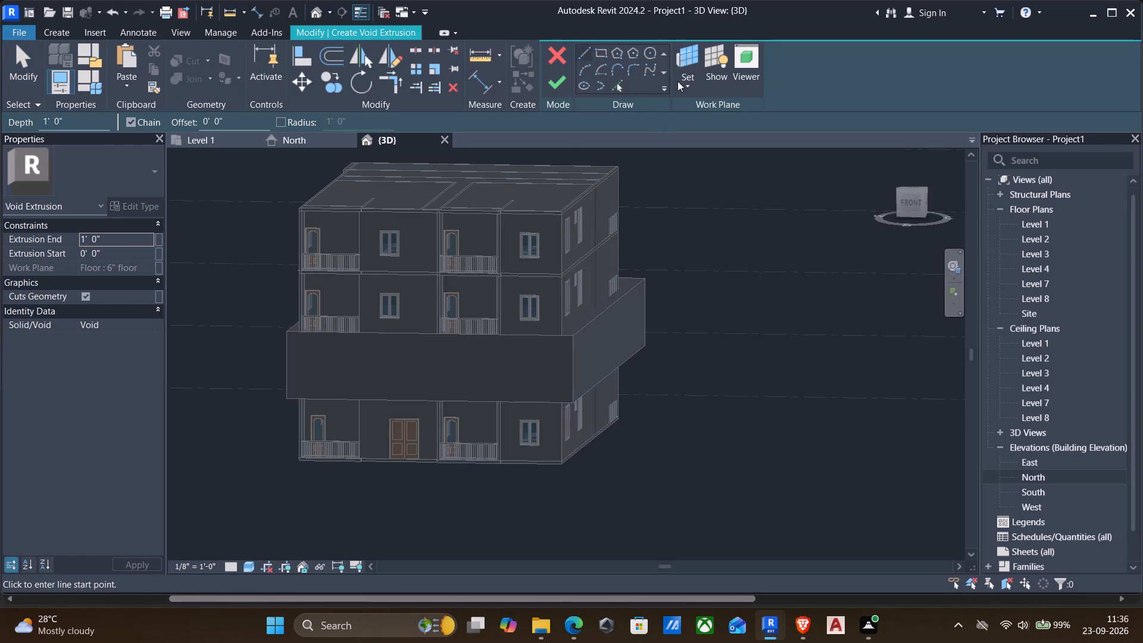
{"action": "left_click", "coordinate": [683, 86]}
{"action": "left_click", "coordinate": [713, 140]}
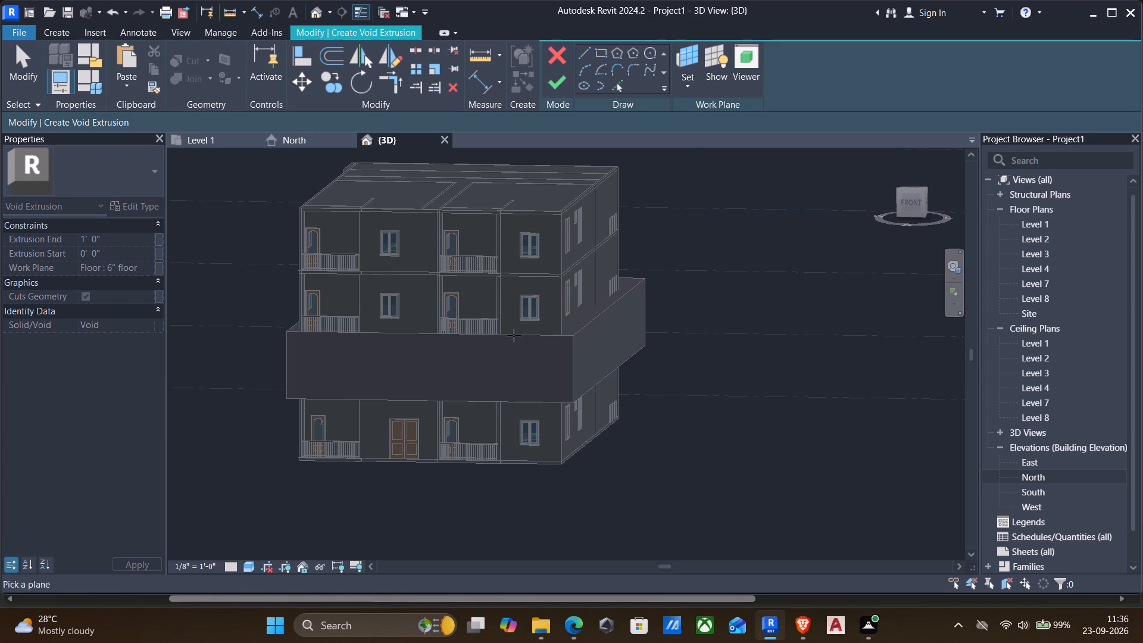
{"action": "left_click", "coordinate": [511, 342]}
{"action": "left_click", "coordinate": [510, 339]}
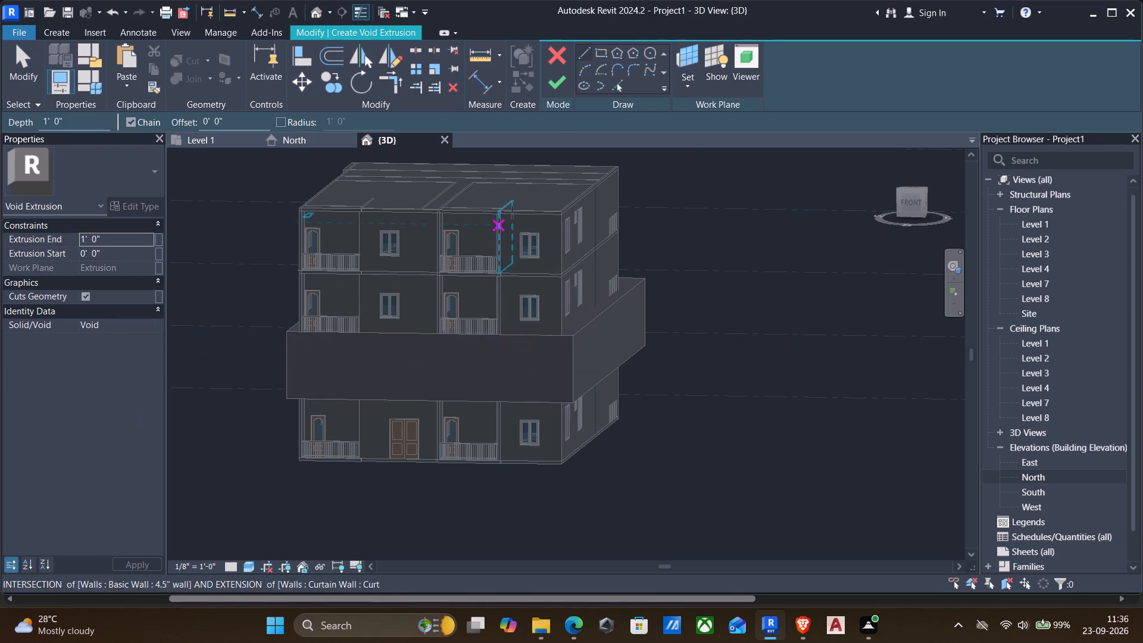
Sketch a rectangle offset 6" inward from the front face's opposite corners, about 49'-8" by 10'-10", for the void profile.
{"action": "left_click", "coordinate": [600, 53]}
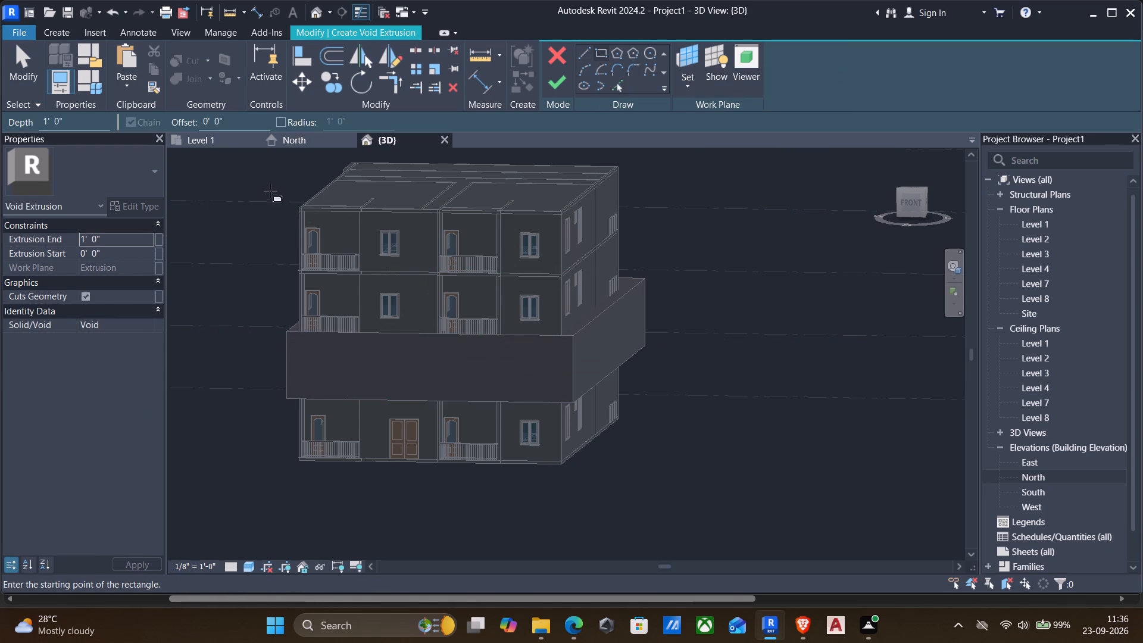
{"action": "left_click_drag", "start_coordinate": [249, 114], "coordinate": [64, 114]}
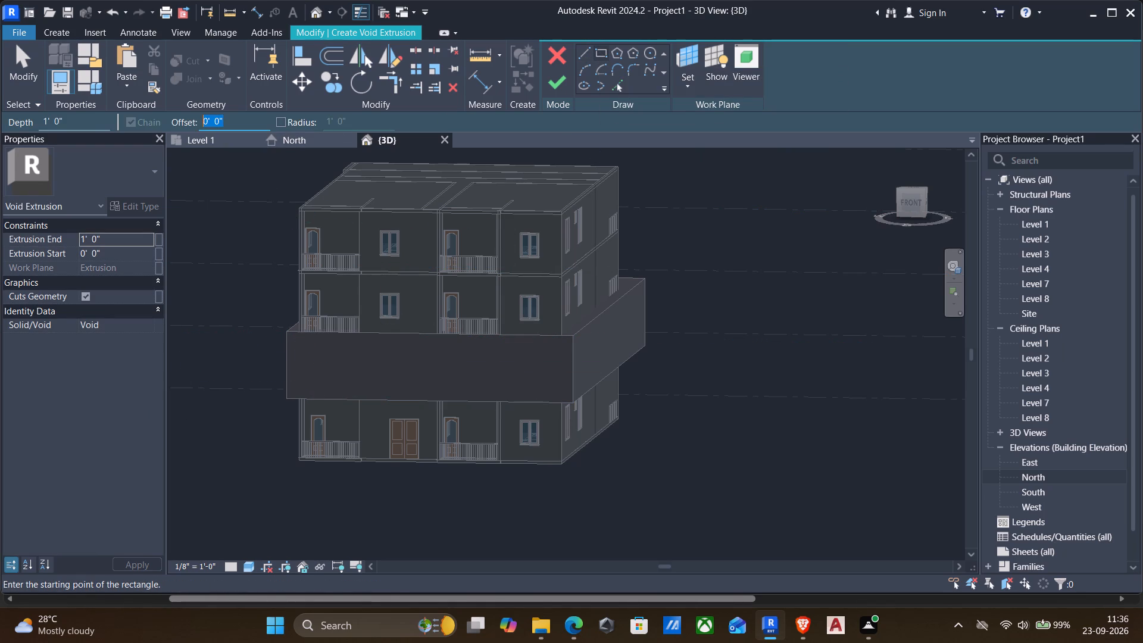
{"action": "left_click_drag", "start_coordinate": [64, 114], "coordinate": [43, 114]}
{"action": "type", "text": "6\""}
{"action": "key", "text": "Return"}
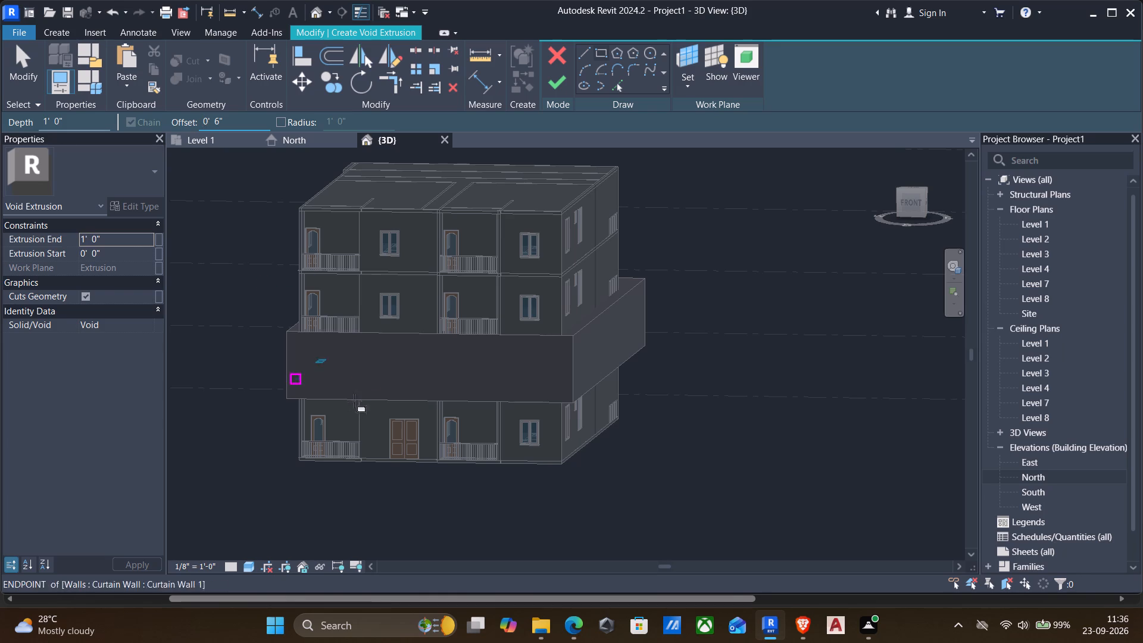
{"action": "left_click", "coordinate": [289, 334]}
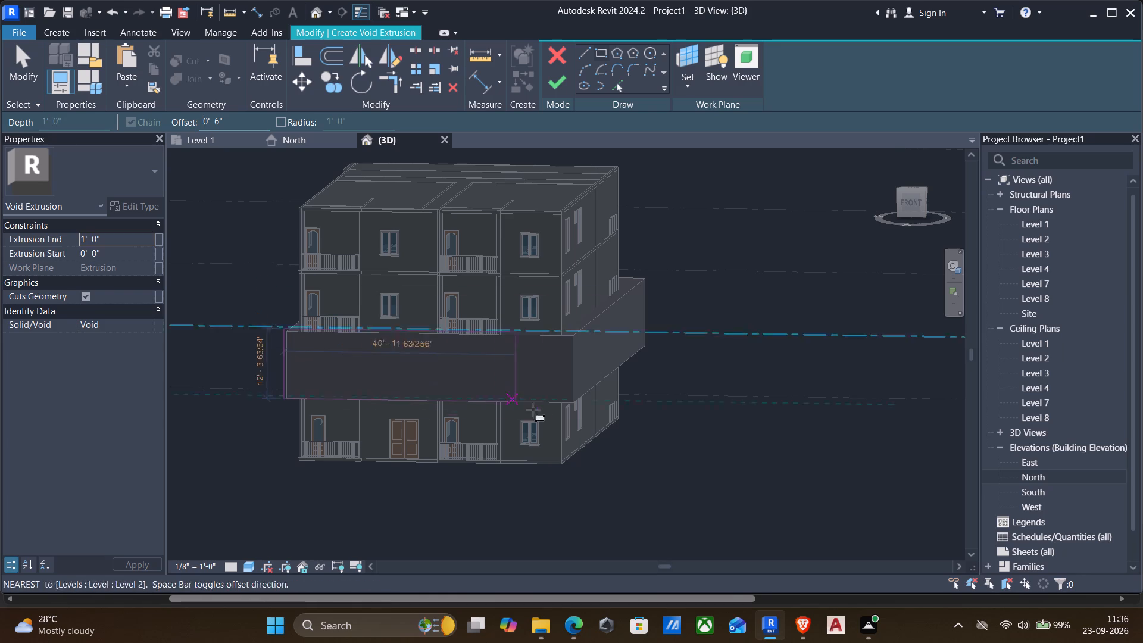
{"action": "key", "text": "space"}
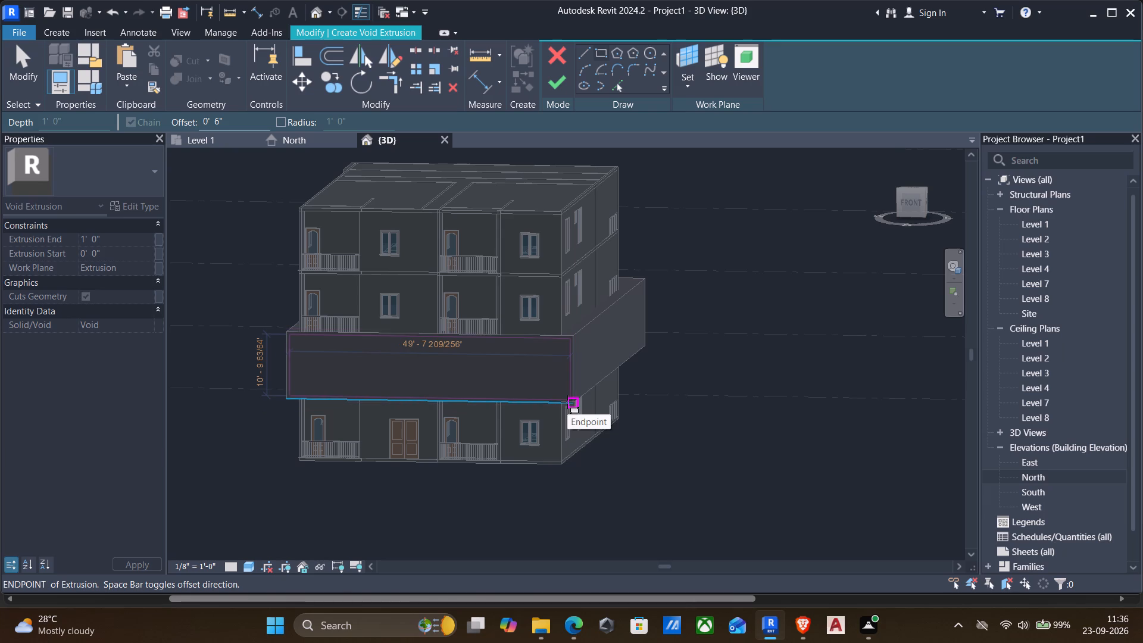
{"action": "left_click", "coordinate": [567, 402]}
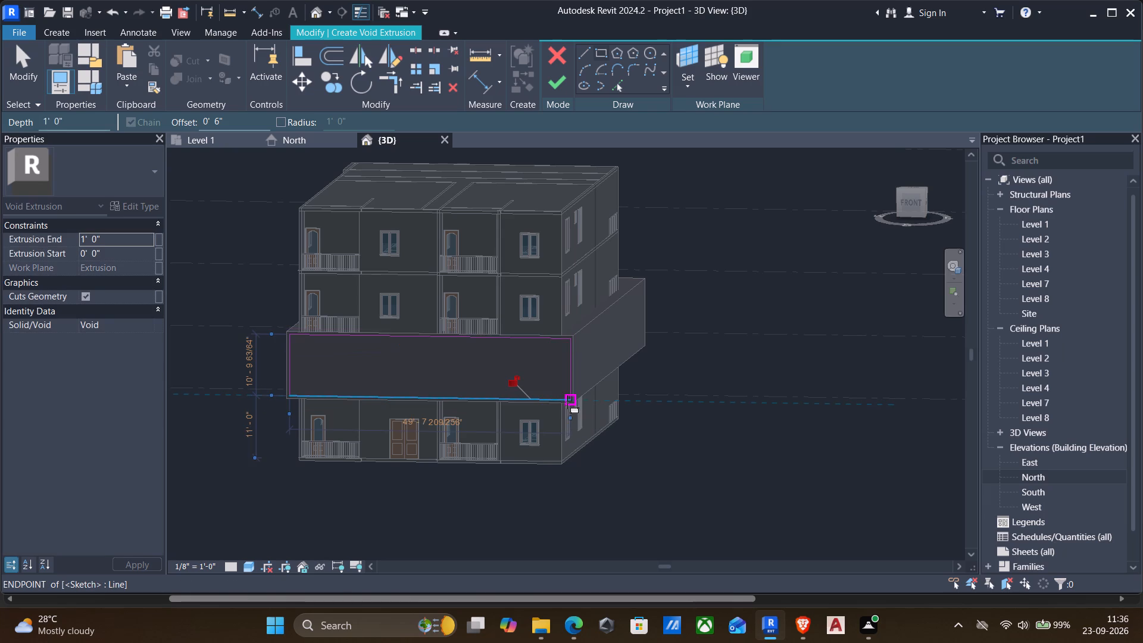
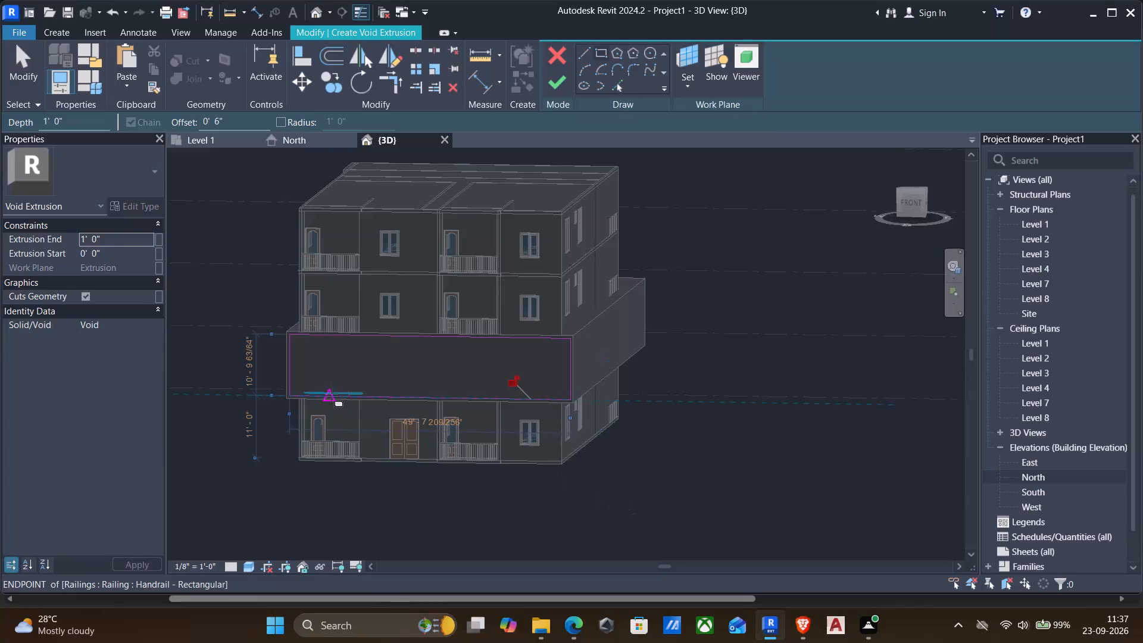
Narrow the void profile to about 47'-8" by nudging its right edge inward 1'-6" and its left edge inward 6".
{"action": "scroll", "coordinate": [389, 354], "scroll_direction": "up", "scroll_amount": 2}
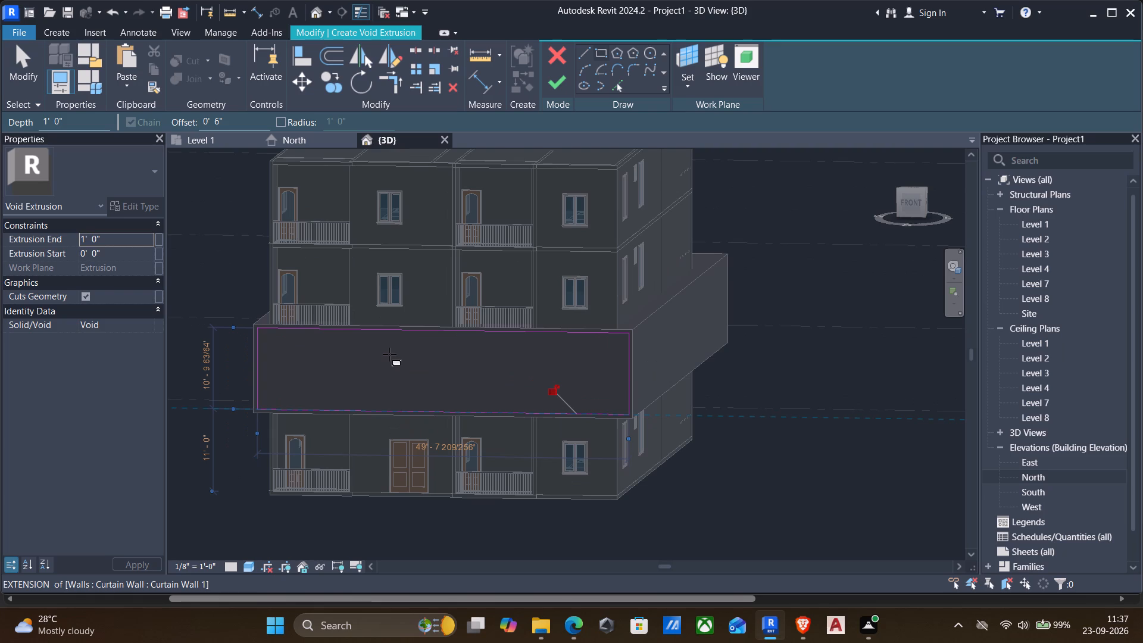
{"action": "key", "text": "Escape"}
{"action": "key", "text": "Escape"}
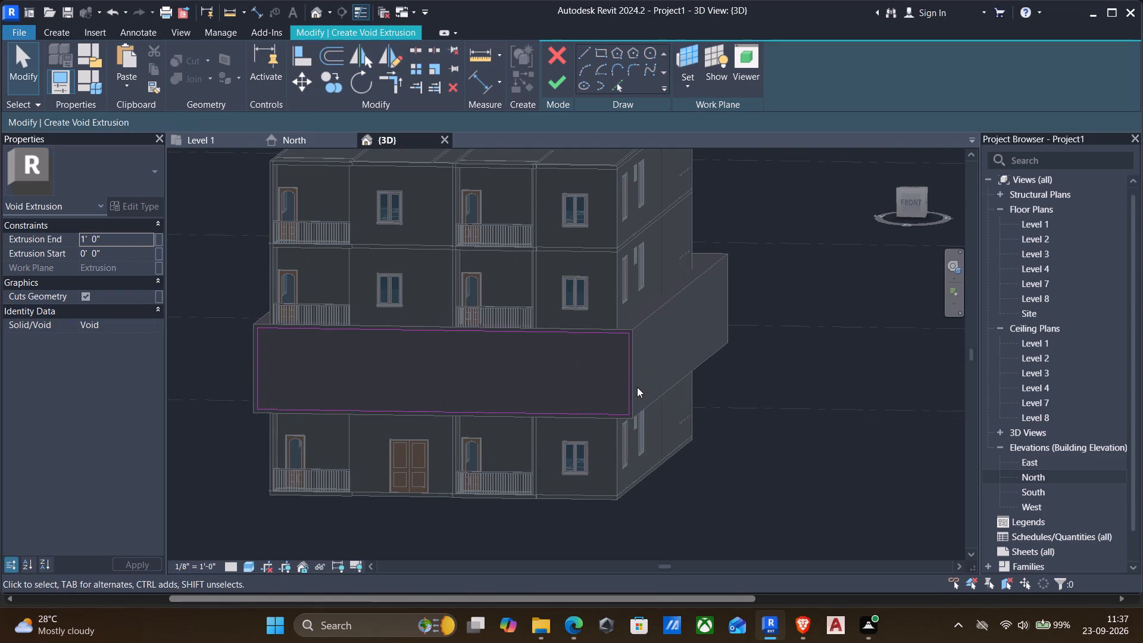
{"action": "left_click", "coordinate": [633, 393]}
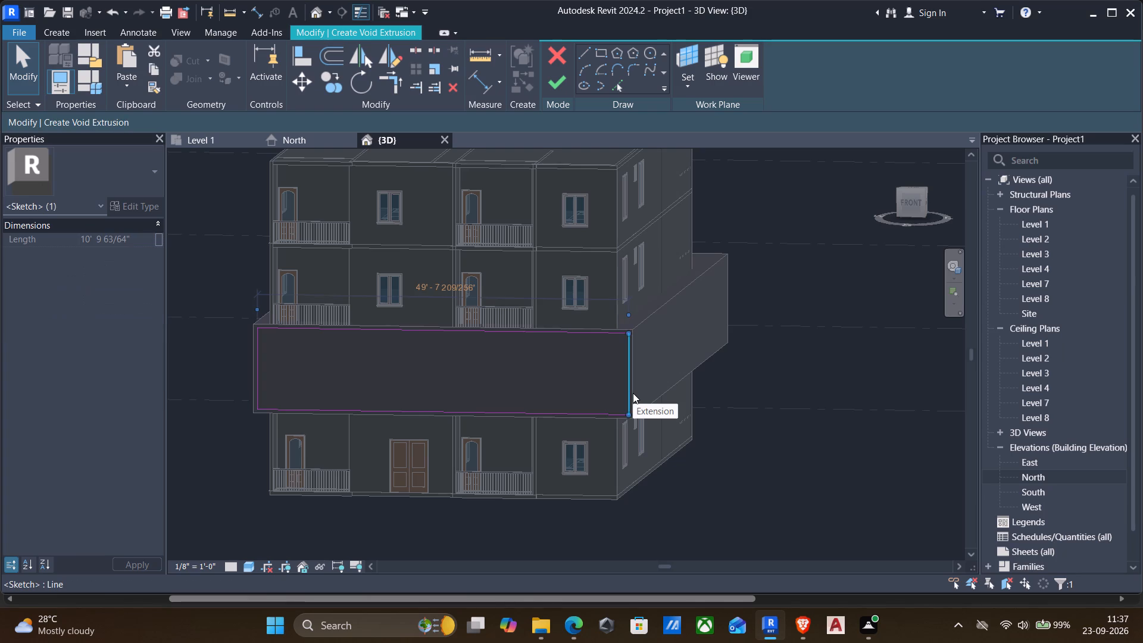
{"action": "key", "text": "Left"}
{"action": "key", "text": "Left"}
{"action": "key", "text": "Left"}
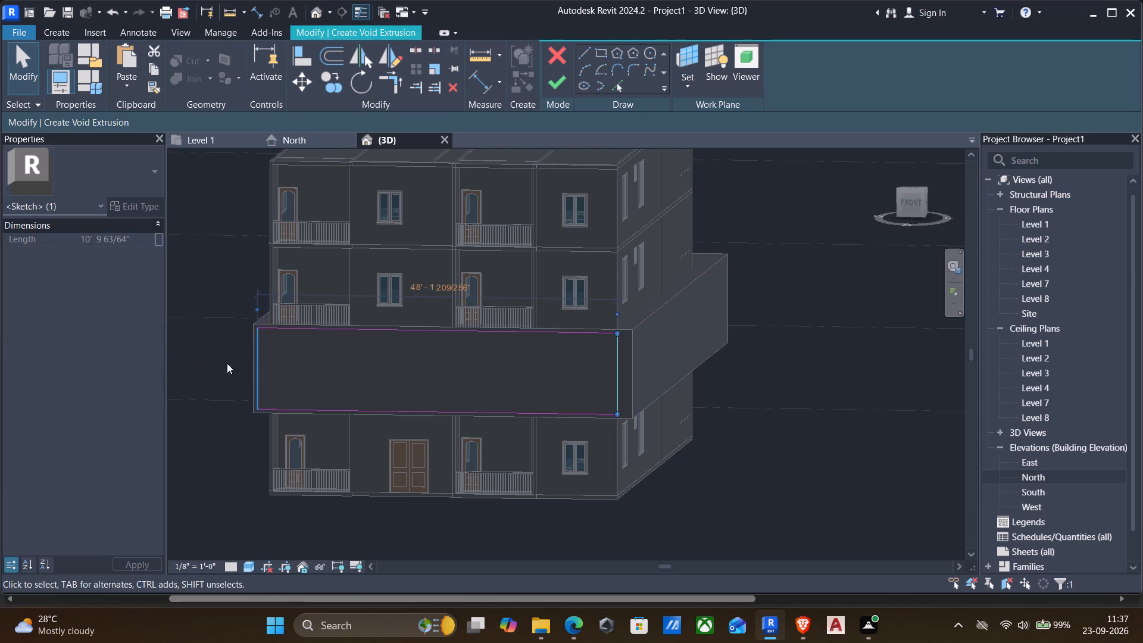
{"action": "left_click", "coordinate": [258, 372]}
{"action": "key", "text": "Right"}
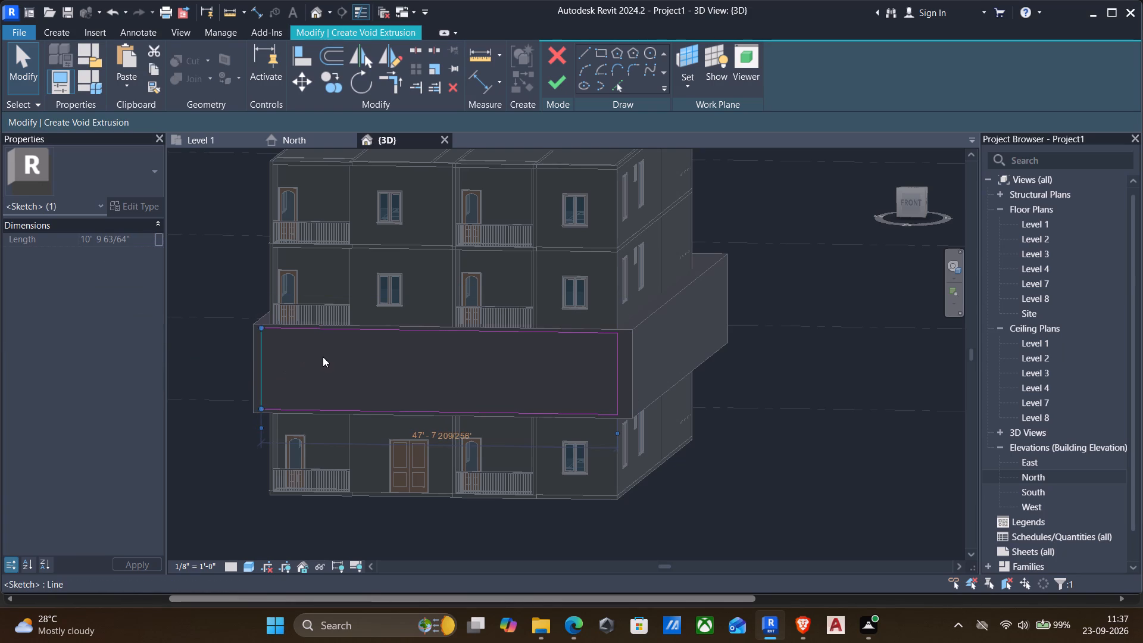
Raise the void profile's bottom edge 6" for a height of about 10'-4" and finish the sketch.
{"action": "left_click", "coordinate": [322, 330]}
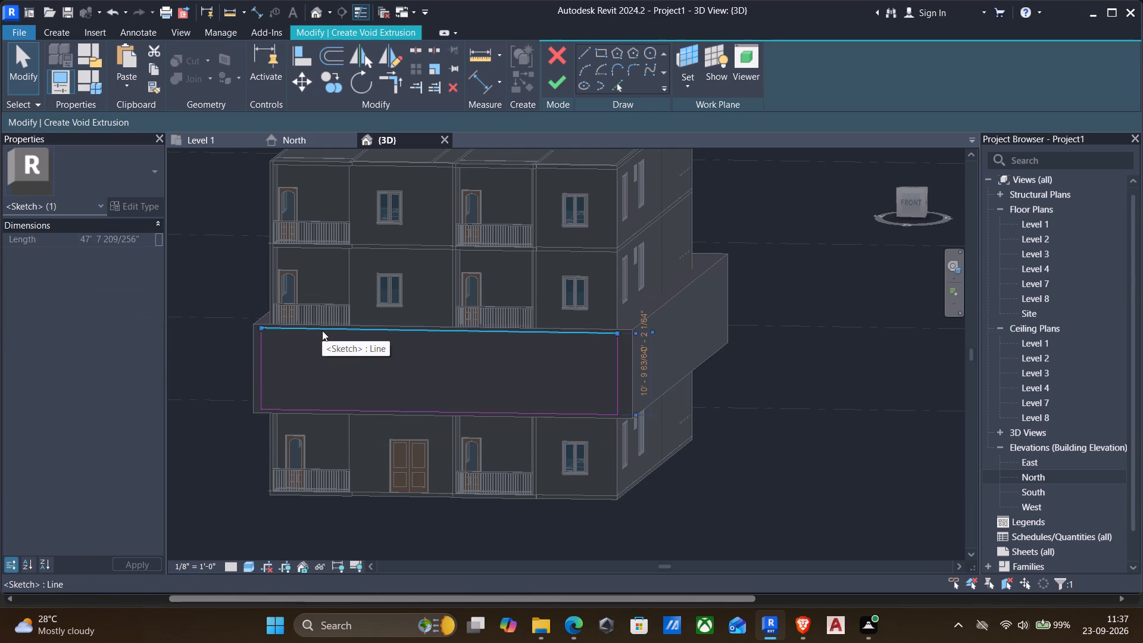
{"action": "left_click", "coordinate": [349, 404]}
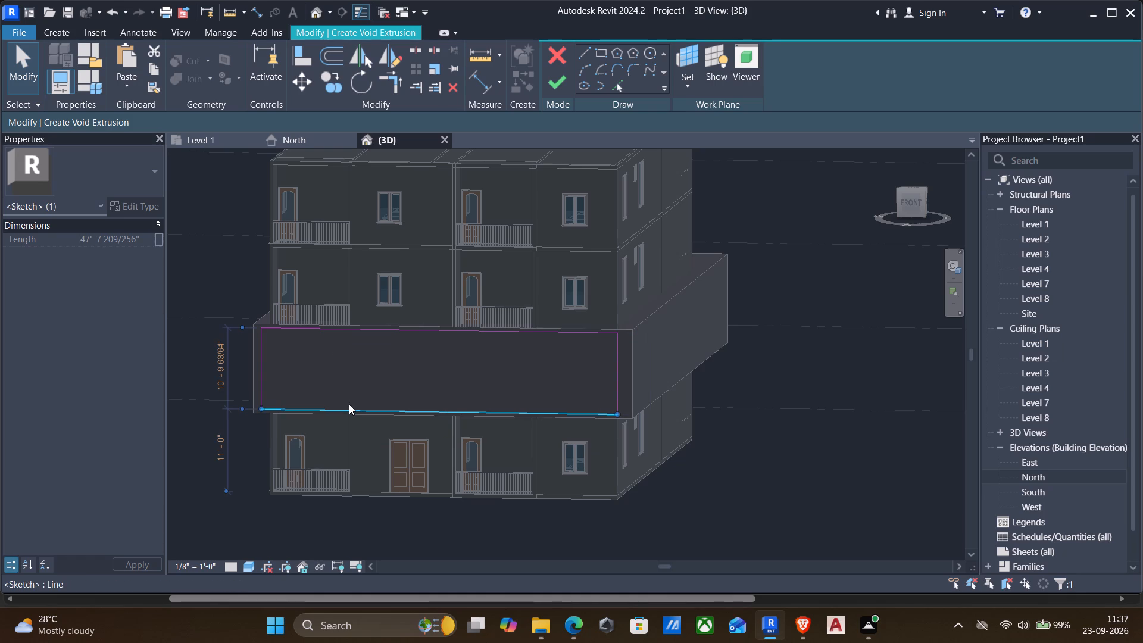
{"action": "key", "text": "Up"}
{"action": "key", "text": "Up"}
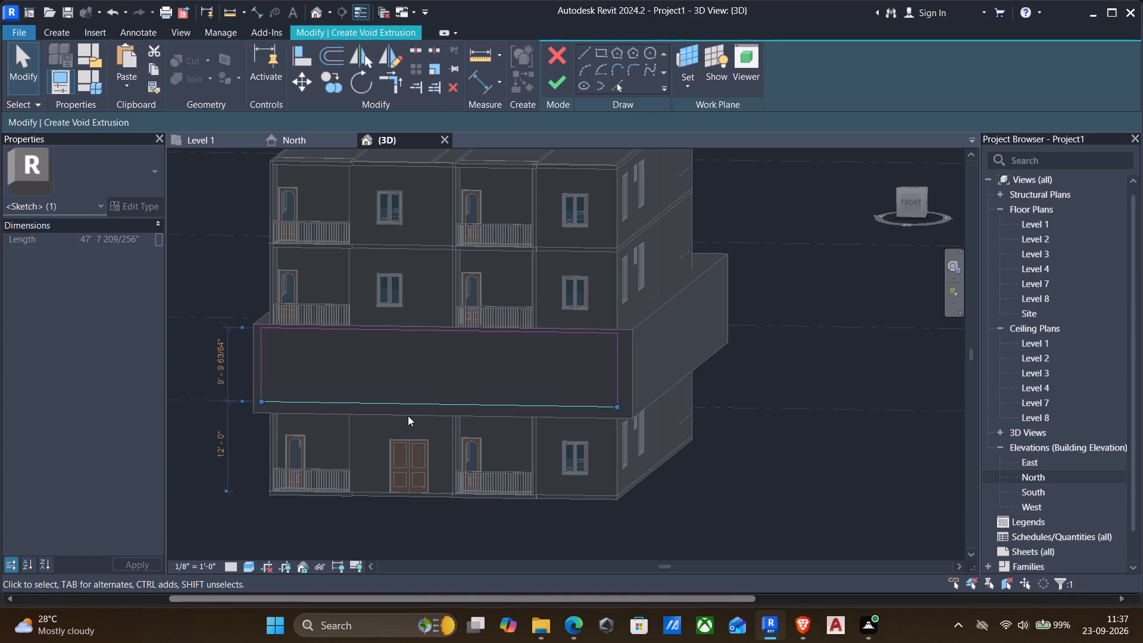
{"action": "key", "text": "Down"}
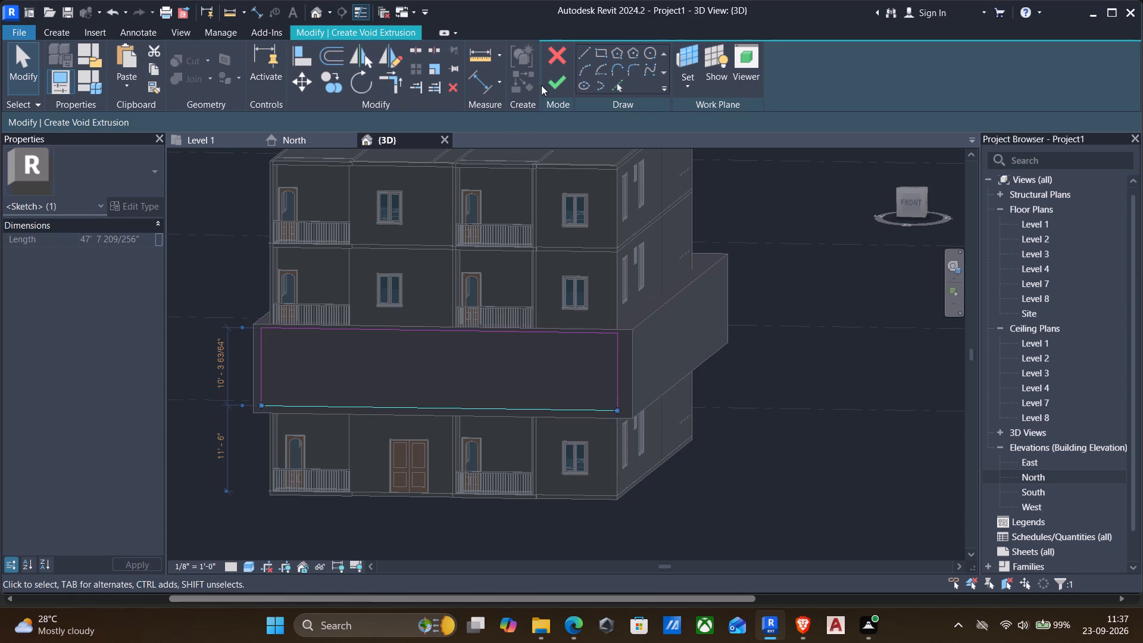
{"action": "left_click", "coordinate": [562, 82]}
Stretch the void extrusion back through the solid to a depth of about 159'-3" and finish the in-place model.
{"action": "left_click_drag", "start_coordinate": [447, 364], "coordinate": [461, 342]}
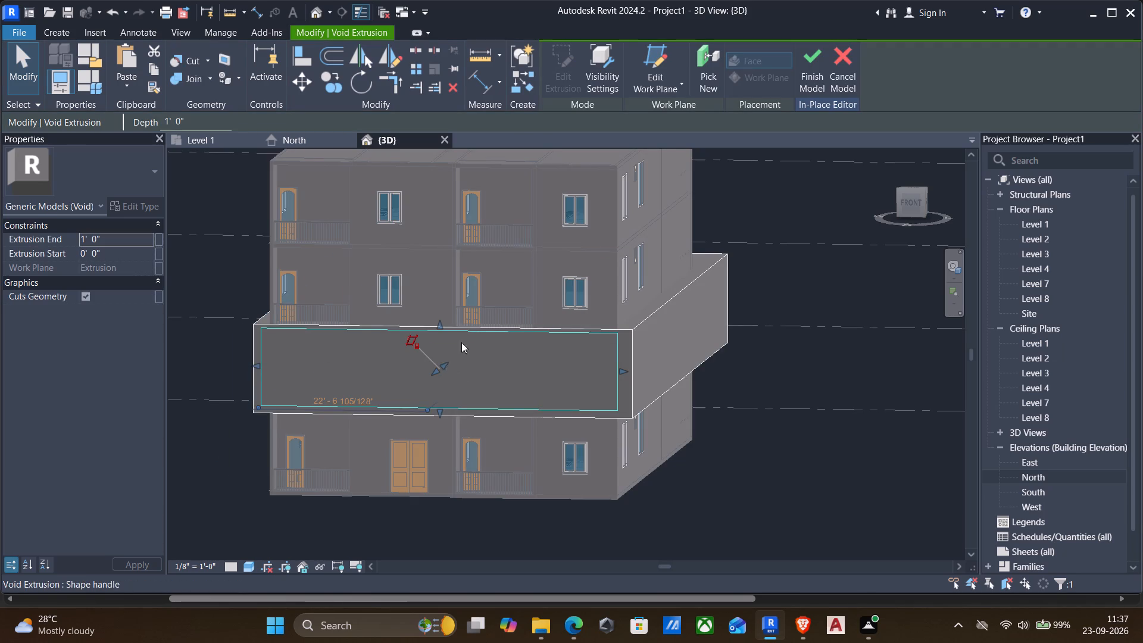
{"action": "left_click_drag", "start_coordinate": [461, 342], "coordinate": [582, 411]}
{"action": "middle_click_drag", "start_coordinate": [478, 311], "coordinate": [470, 497]}
{"action": "scroll", "coordinate": [552, 436], "scroll_direction": "down", "scroll_amount": 2}
{"action": "middle_click_drag", "start_coordinate": [556, 456], "coordinate": [568, 354]}
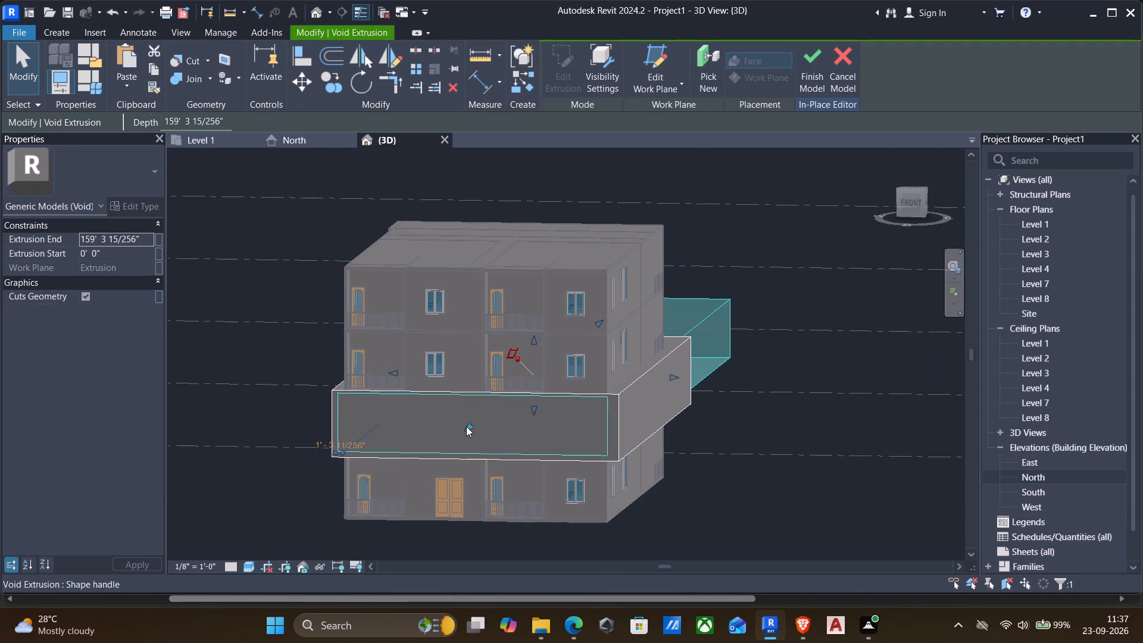
{"action": "left_click", "coordinate": [813, 57]}
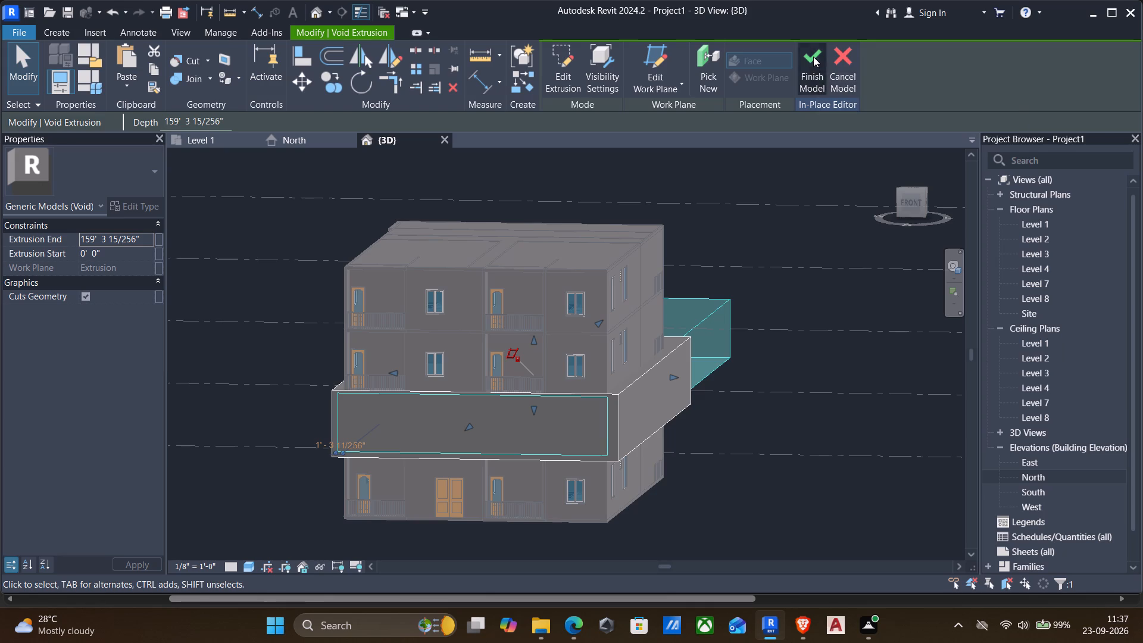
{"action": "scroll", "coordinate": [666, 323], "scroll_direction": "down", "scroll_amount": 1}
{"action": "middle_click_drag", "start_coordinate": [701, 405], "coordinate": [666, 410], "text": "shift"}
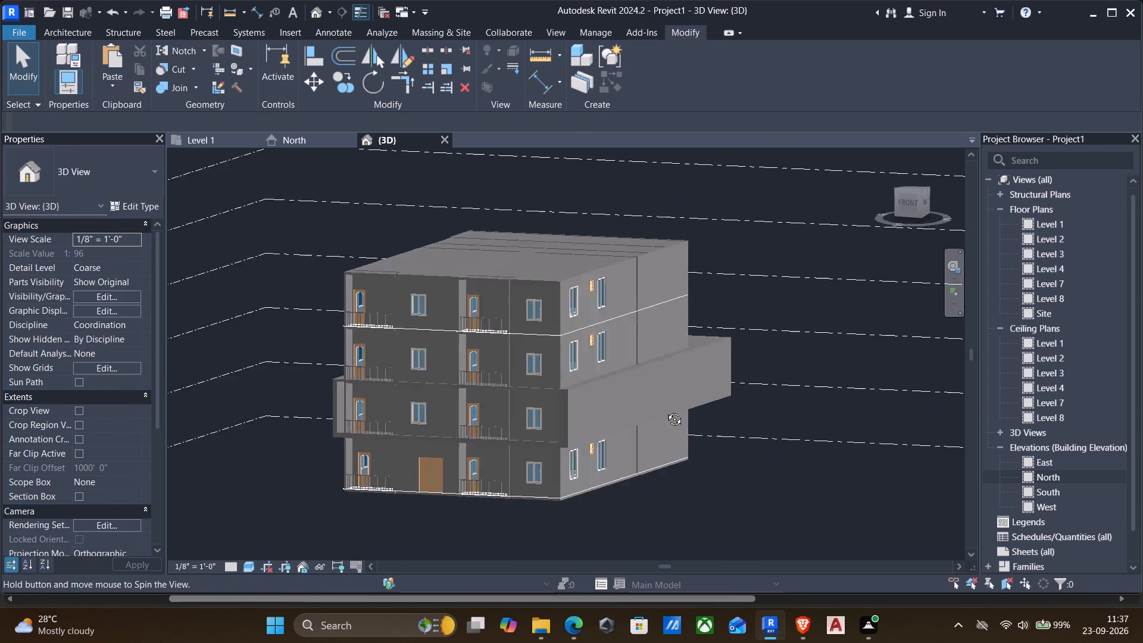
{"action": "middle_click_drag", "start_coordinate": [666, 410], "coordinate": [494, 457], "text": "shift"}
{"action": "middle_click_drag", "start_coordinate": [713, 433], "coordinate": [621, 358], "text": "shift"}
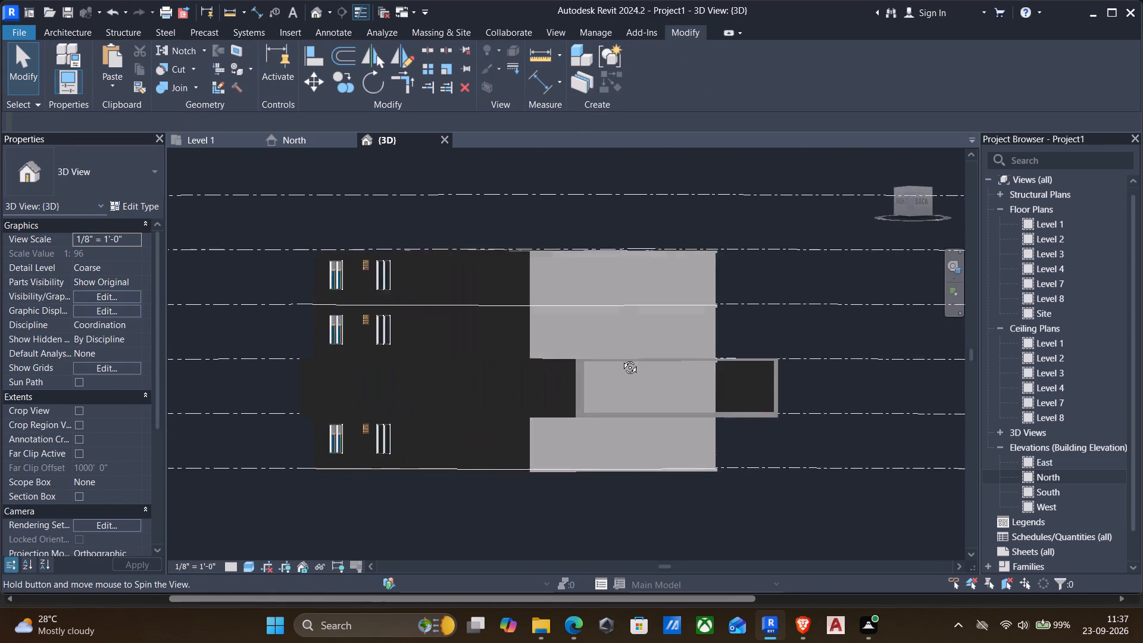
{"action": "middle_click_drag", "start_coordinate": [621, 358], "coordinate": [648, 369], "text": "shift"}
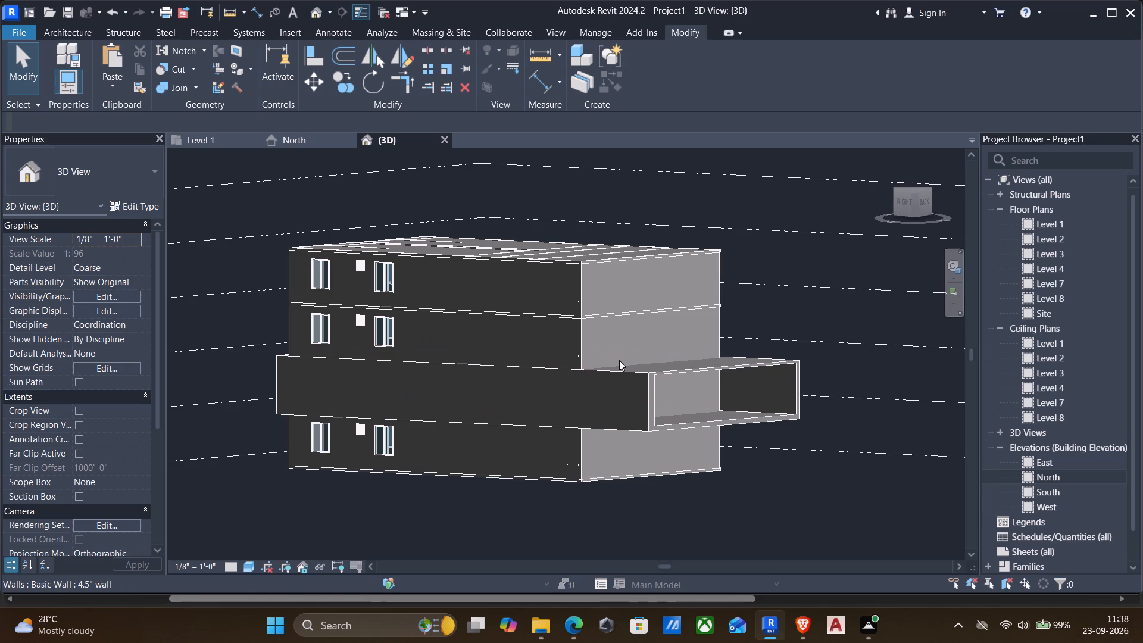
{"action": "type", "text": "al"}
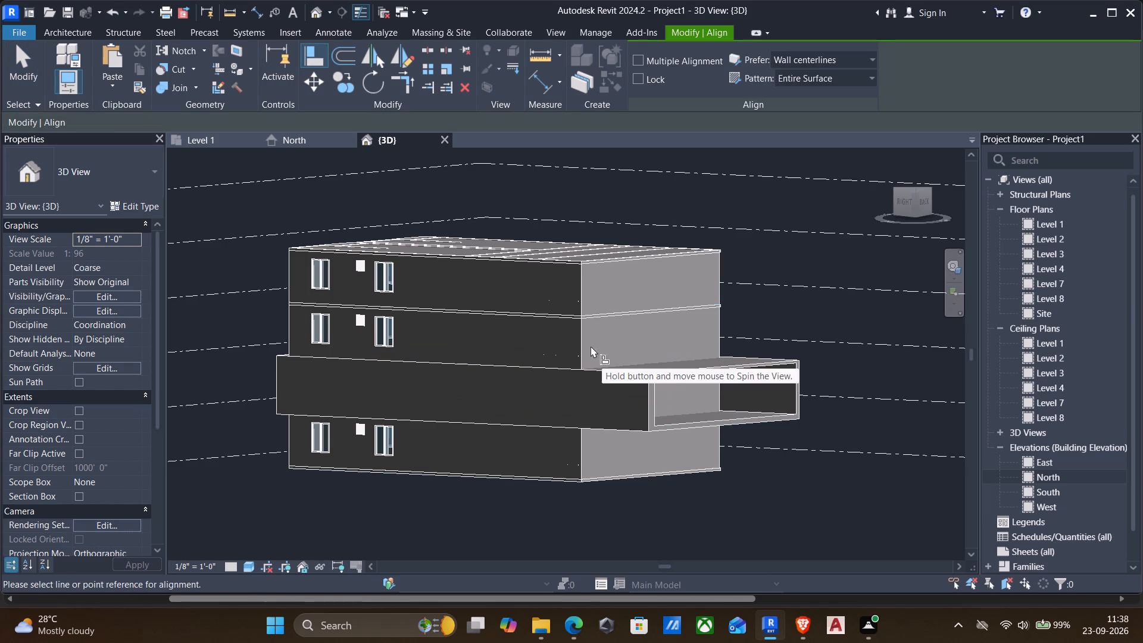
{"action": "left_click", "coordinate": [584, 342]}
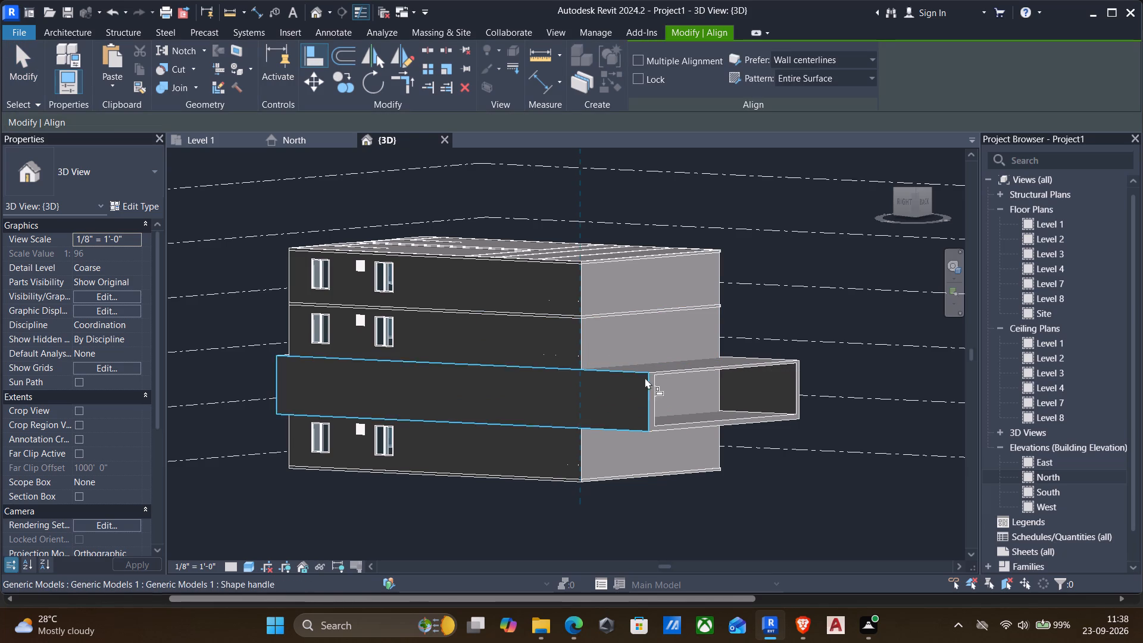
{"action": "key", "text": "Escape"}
Shorten the hollow generic model by pulling its projecting rear end in close to the building's rear wall.
{"action": "left_click", "coordinate": [667, 373]}
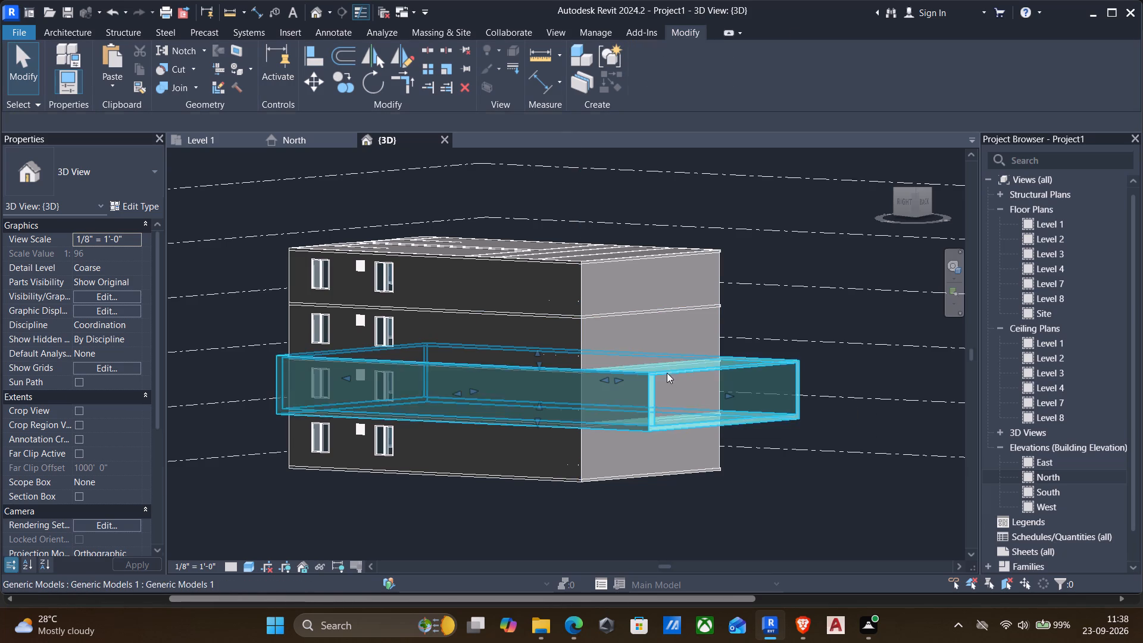
{"action": "left_click_drag", "start_coordinate": [727, 401], "coordinate": [674, 396]}
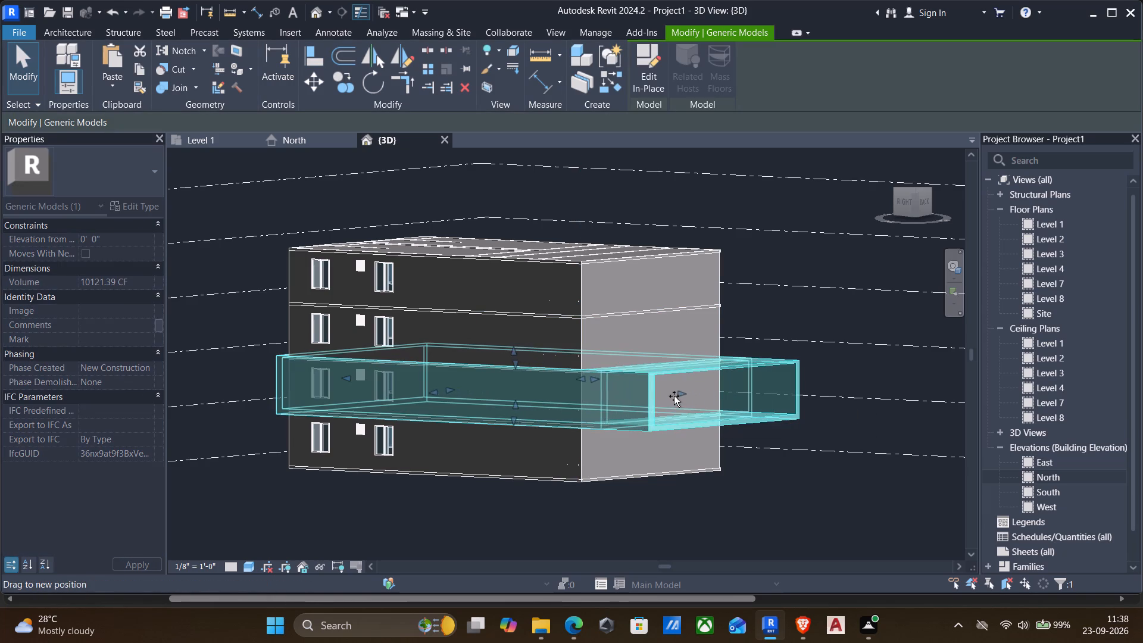
{"action": "left_click_drag", "start_coordinate": [674, 396], "coordinate": [666, 393]}
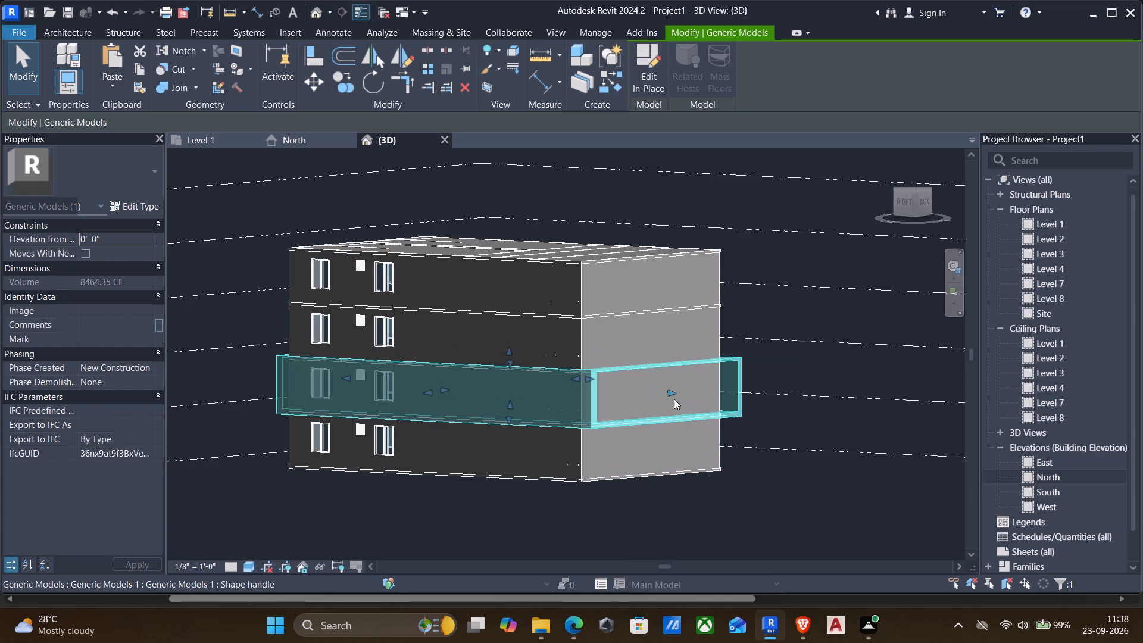
{"action": "key", "text": "Escape"}
Examine the shortened hollow extrusion around the storey from the left side and the front in 3D.
{"action": "middle_click_drag", "start_coordinate": [548, 432], "coordinate": [1044, 462], "text": "shift"}
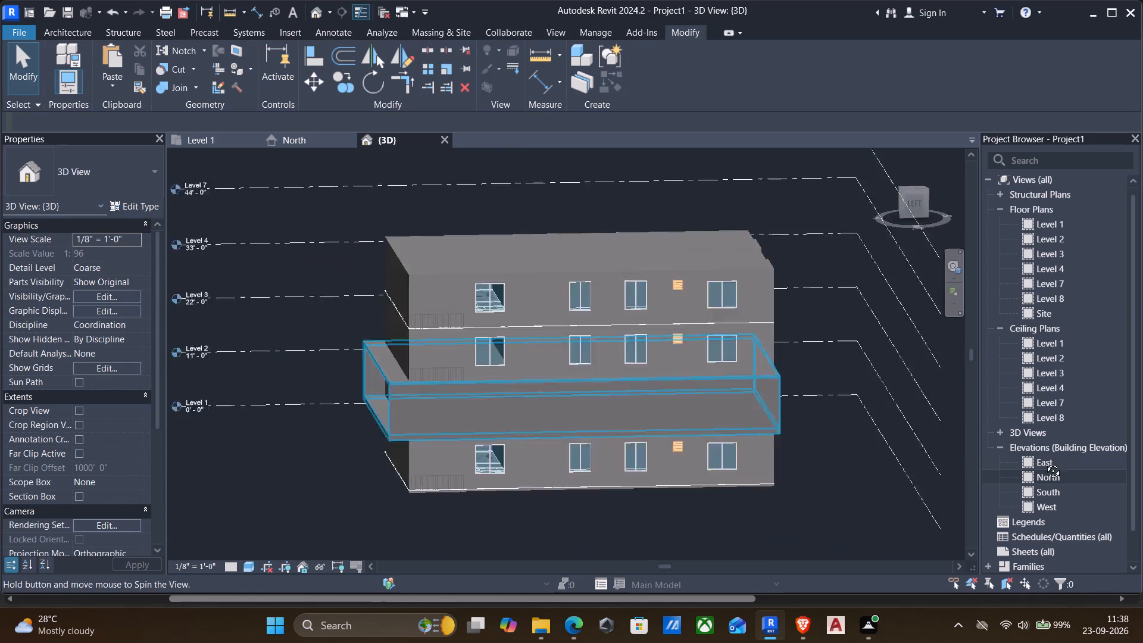
{"action": "middle_click_drag", "start_coordinate": [1044, 462], "coordinate": [799, 442], "text": "shift"}
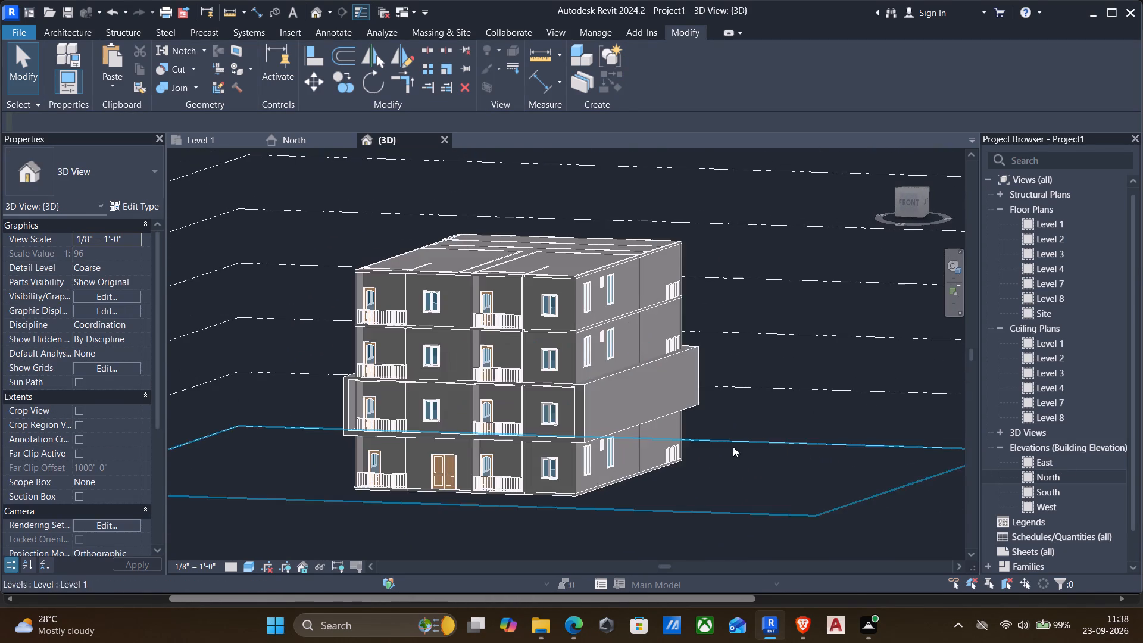
{"action": "scroll", "coordinate": [514, 413], "scroll_direction": "up", "scroll_amount": 4}
{"action": "middle_click_drag", "start_coordinate": [508, 408], "coordinate": [567, 377]}
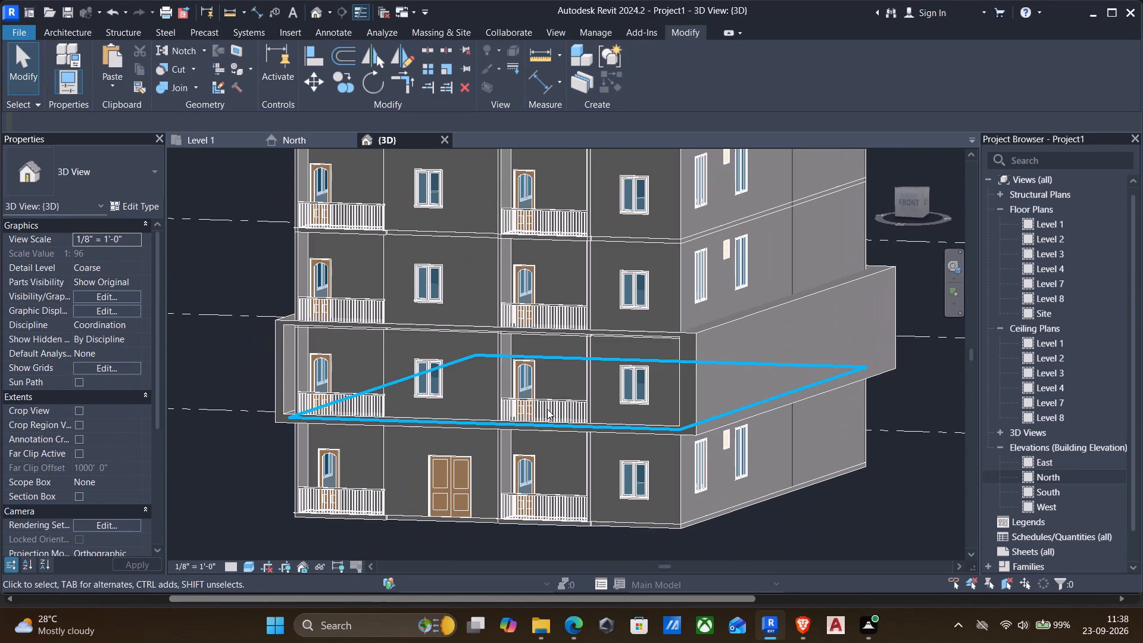
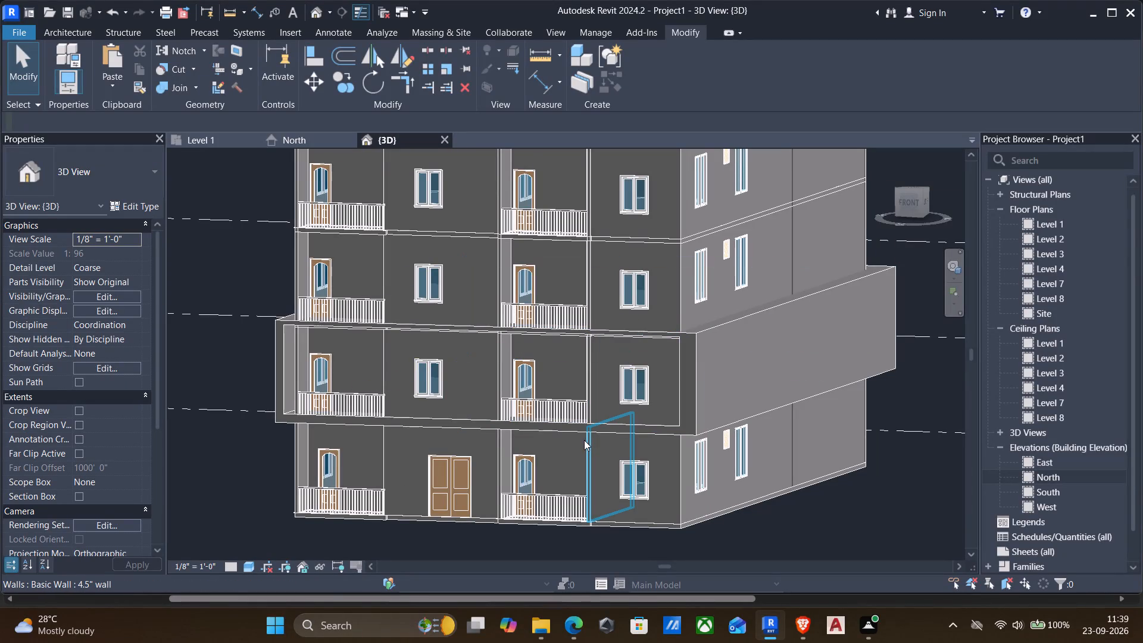
Examine the in-place generic model frame projecting around the building's second storey, checking its front, underside and end corners against the walls.
{"action": "middle_click_drag", "start_coordinate": [584, 441], "coordinate": [529, 327], "text": "shift"}
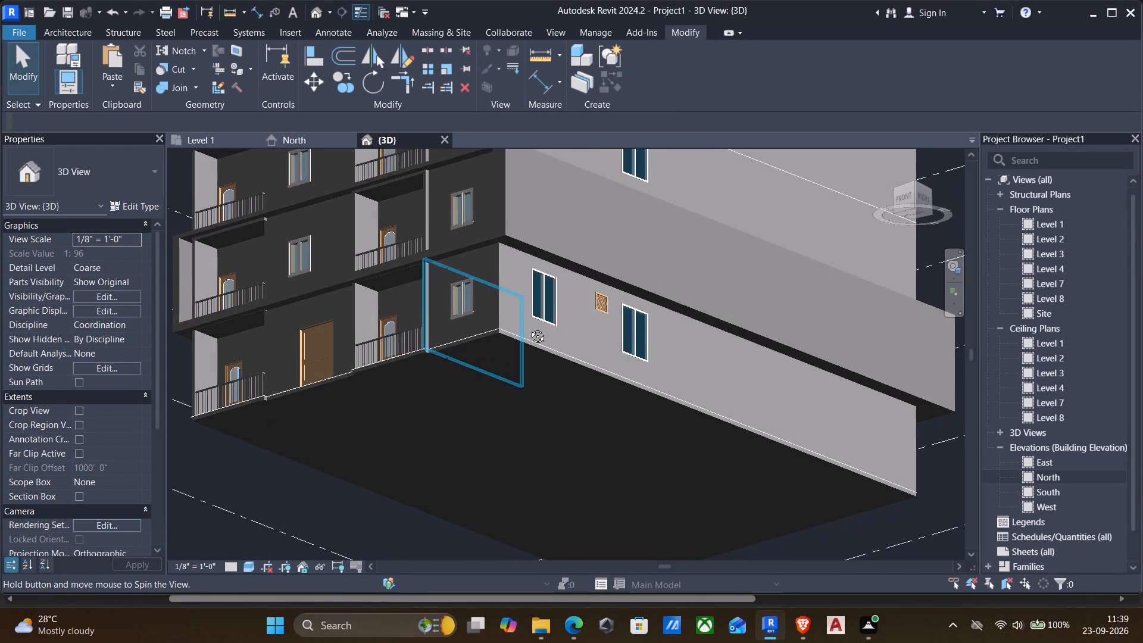
{"action": "middle_click_drag", "start_coordinate": [529, 327], "coordinate": [564, 432], "text": "shift"}
{"action": "left_click", "coordinate": [614, 385]}
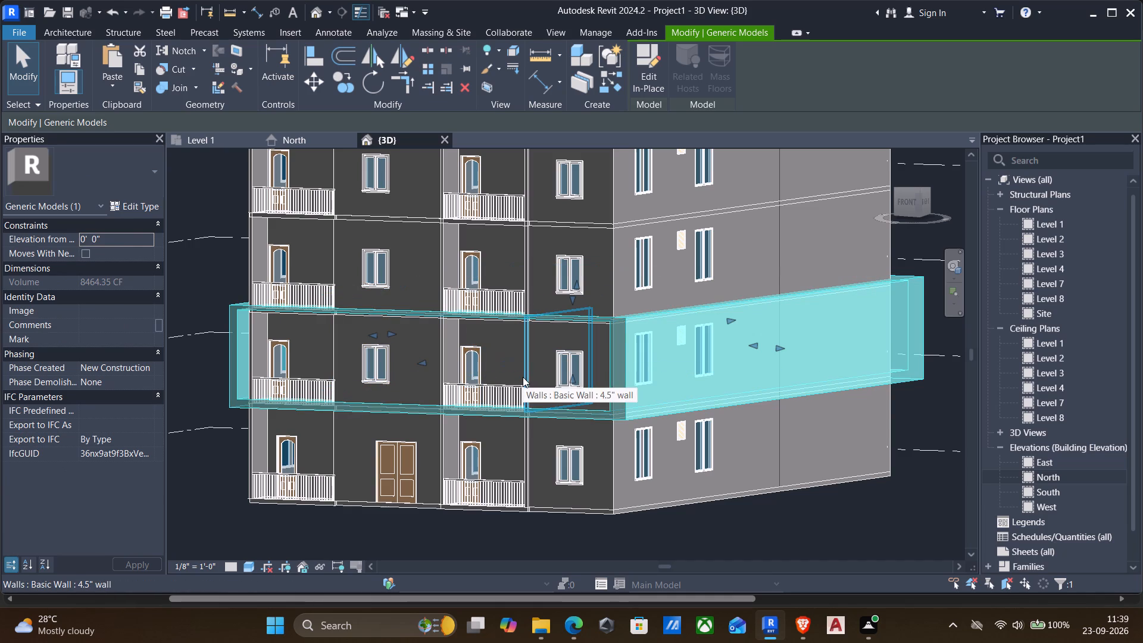
{"action": "key", "text": "Escape"}
{"action": "middle_click_drag", "start_coordinate": [326, 377], "coordinate": [395, 380], "text": "shift"}
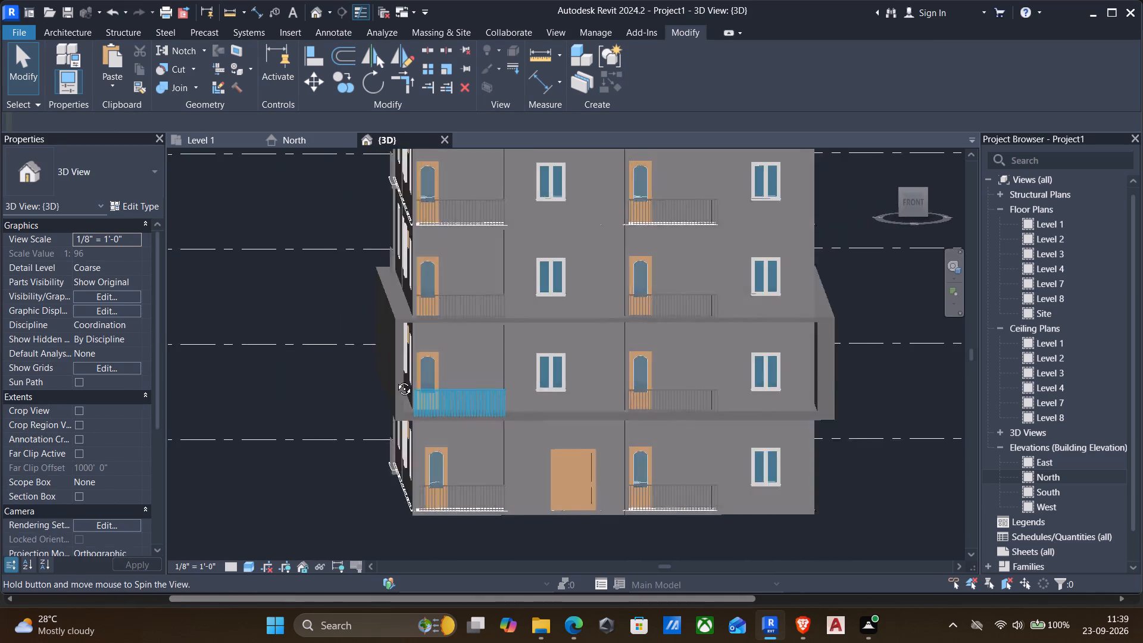
{"action": "middle_click_drag", "start_coordinate": [395, 380], "coordinate": [388, 369], "text": "shift"}
{"action": "middle_click_drag", "start_coordinate": [739, 393], "coordinate": [733, 393]}
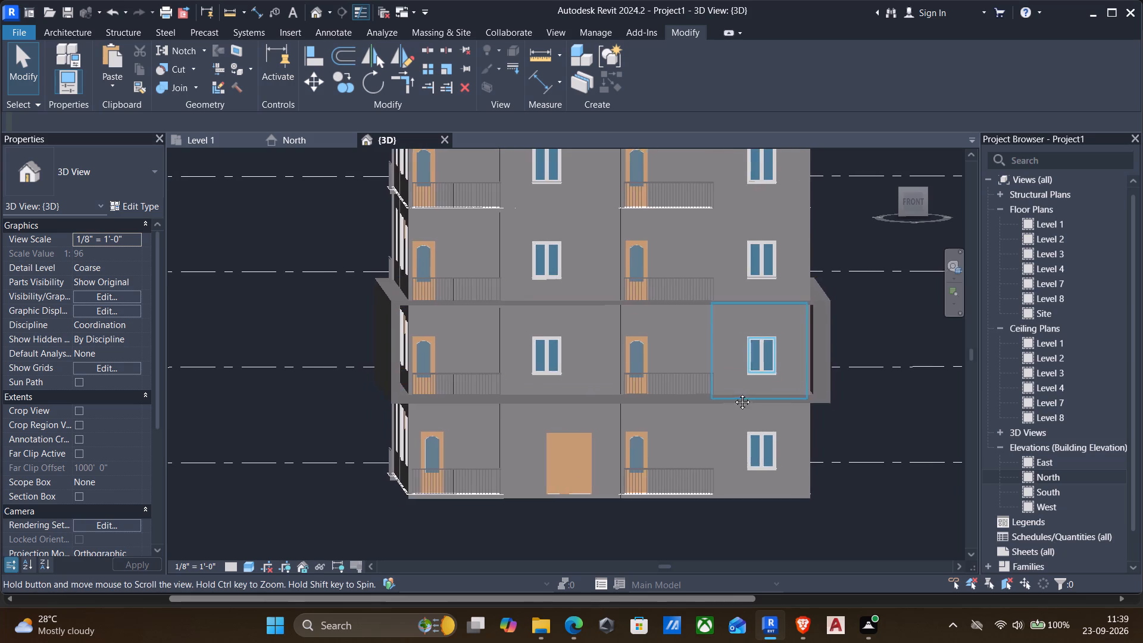
{"action": "middle_click_drag", "start_coordinate": [733, 393], "coordinate": [680, 367]}
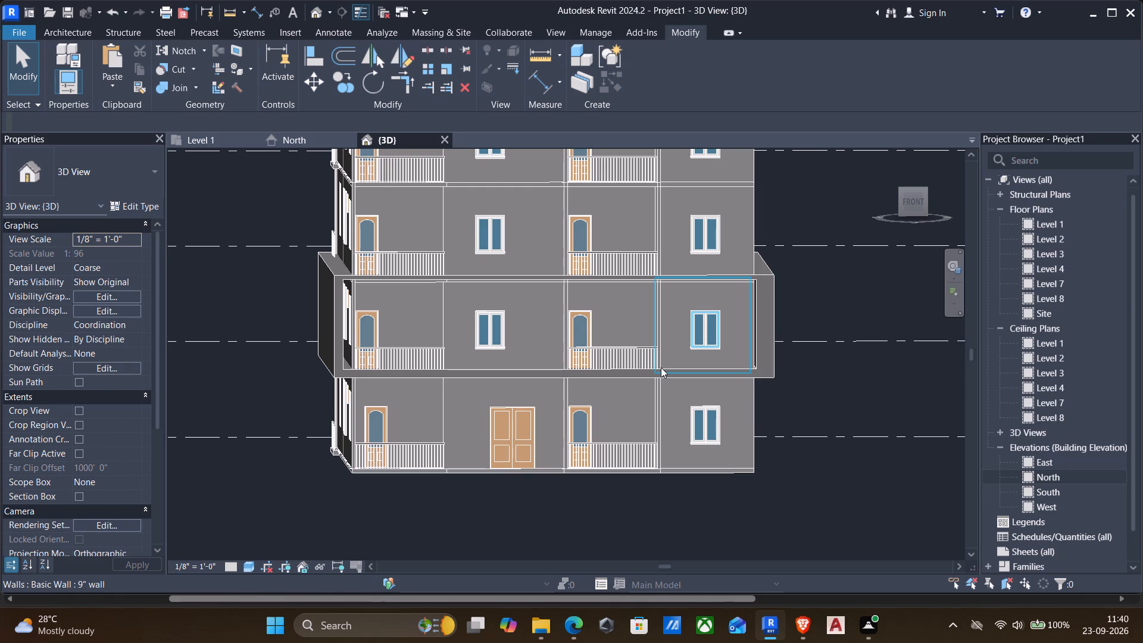
{"action": "scroll", "coordinate": [763, 313], "scroll_direction": "up", "scroll_amount": 5}
{"action": "middle_click_drag", "start_coordinate": [767, 308], "coordinate": [710, 308]}
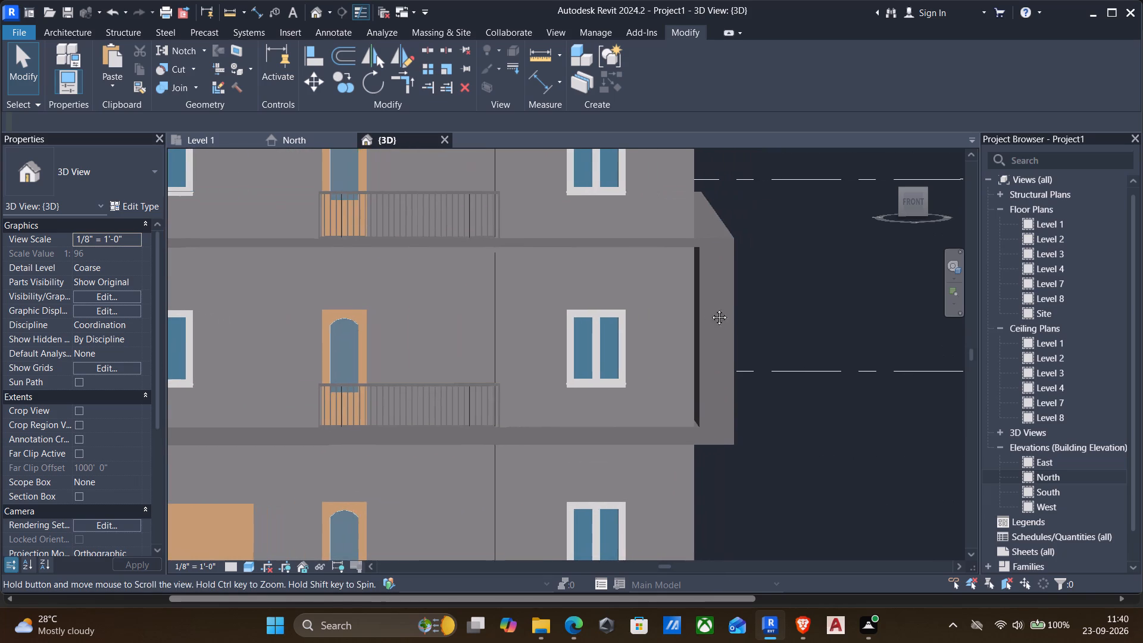
{"action": "middle_click_drag", "start_coordinate": [710, 308], "coordinate": [708, 308]}
{"action": "middle_click_drag", "start_coordinate": [686, 313], "coordinate": [680, 302], "text": "shift"}
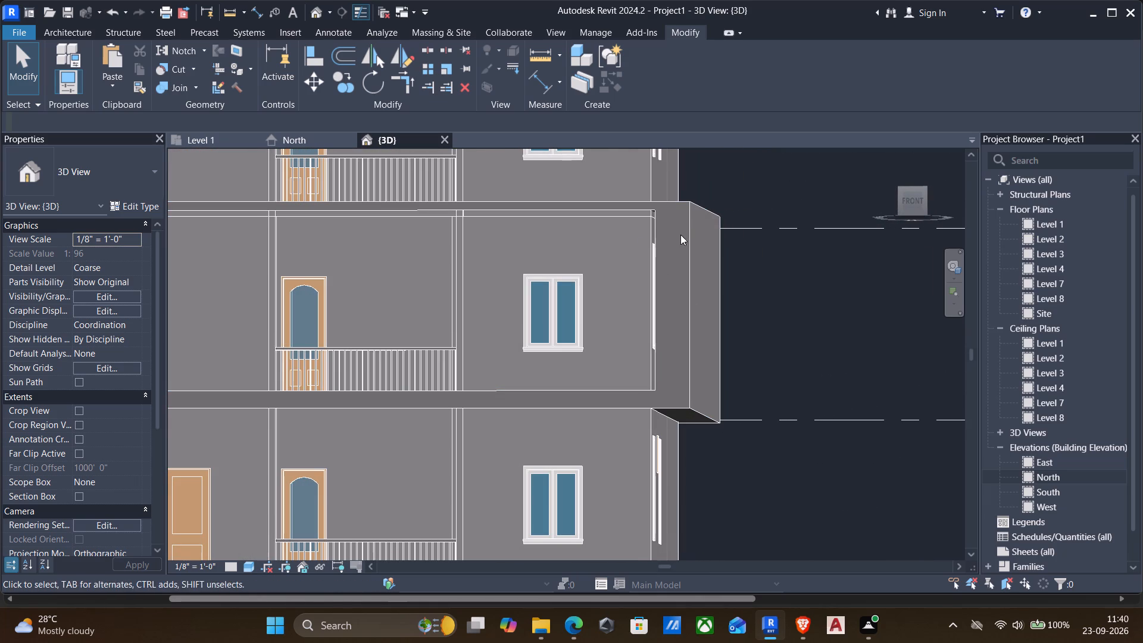
{"action": "left_click", "coordinate": [690, 227]}
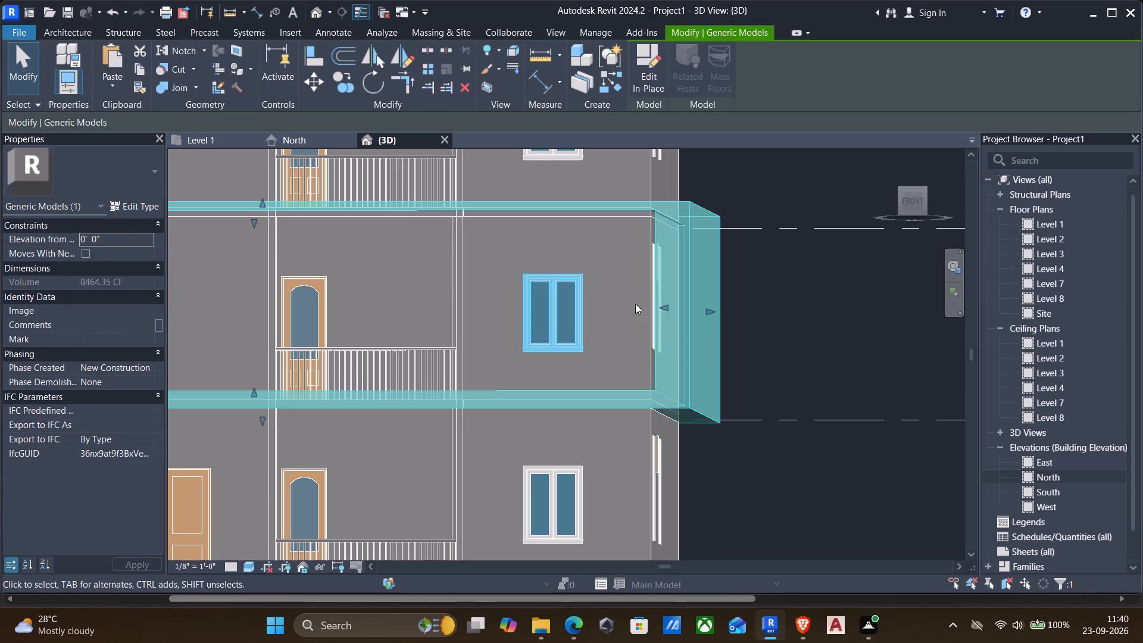
{"action": "middle_click_drag", "start_coordinate": [645, 316], "coordinate": [657, 341], "text": "shift"}
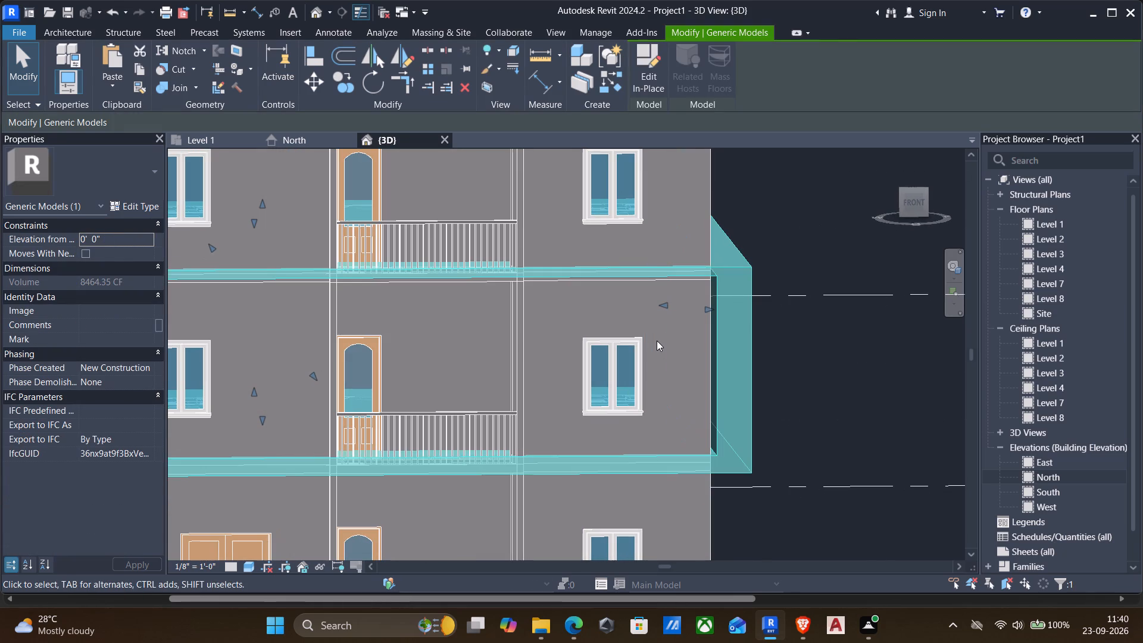
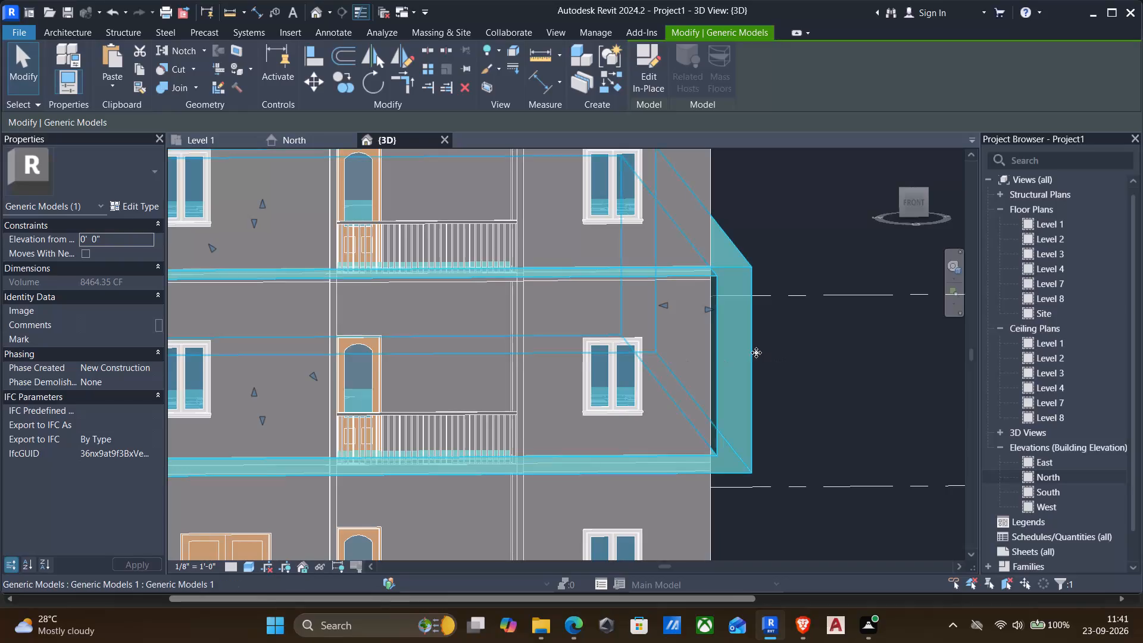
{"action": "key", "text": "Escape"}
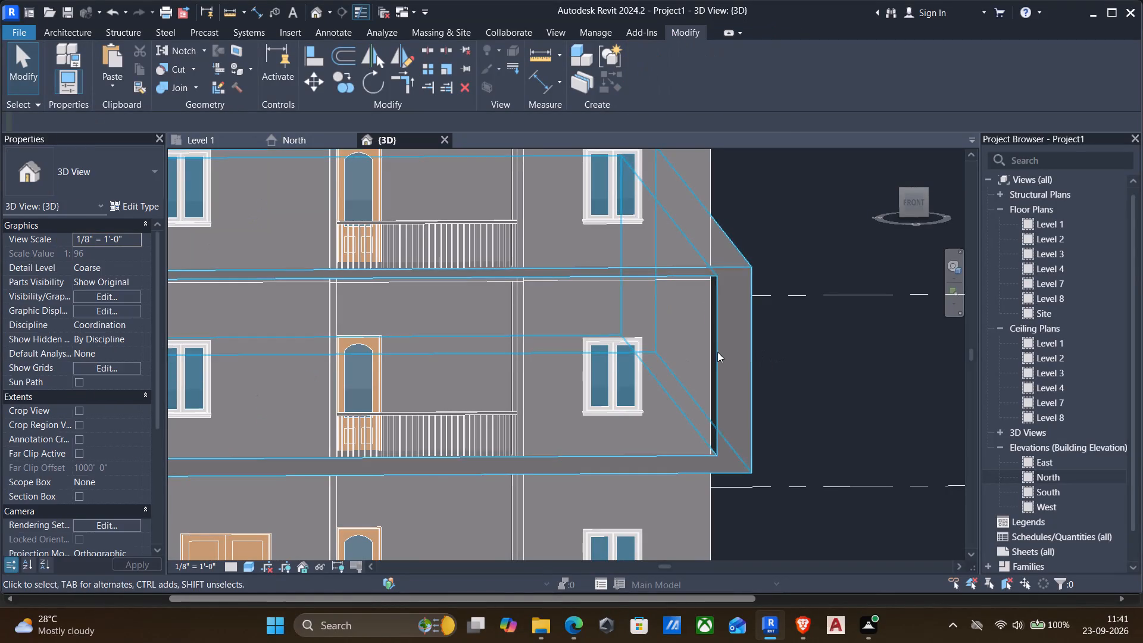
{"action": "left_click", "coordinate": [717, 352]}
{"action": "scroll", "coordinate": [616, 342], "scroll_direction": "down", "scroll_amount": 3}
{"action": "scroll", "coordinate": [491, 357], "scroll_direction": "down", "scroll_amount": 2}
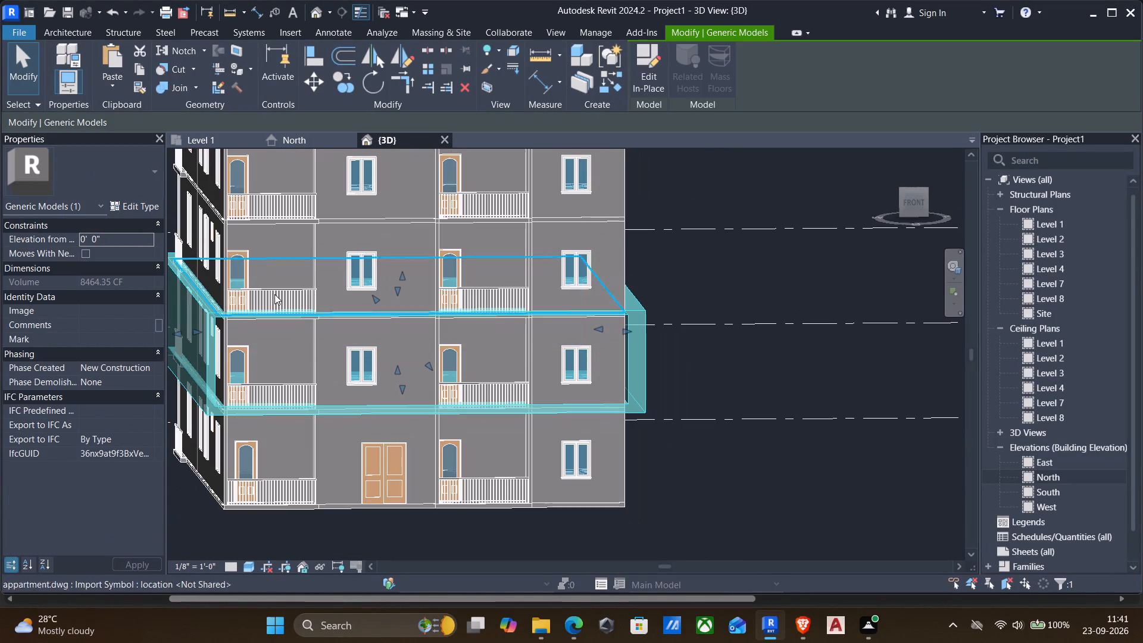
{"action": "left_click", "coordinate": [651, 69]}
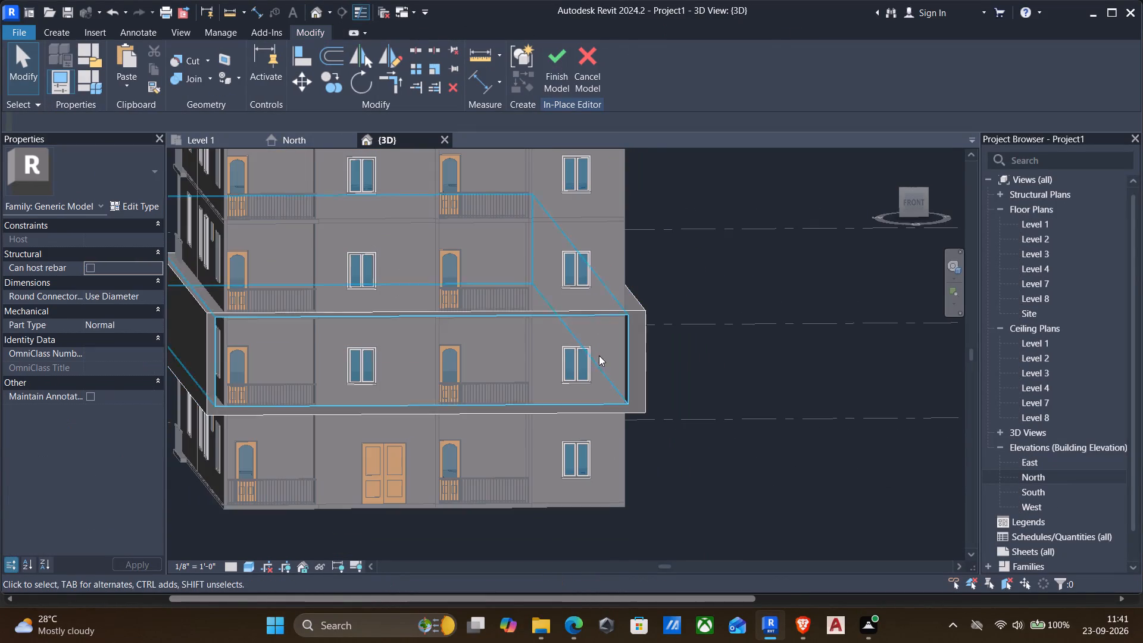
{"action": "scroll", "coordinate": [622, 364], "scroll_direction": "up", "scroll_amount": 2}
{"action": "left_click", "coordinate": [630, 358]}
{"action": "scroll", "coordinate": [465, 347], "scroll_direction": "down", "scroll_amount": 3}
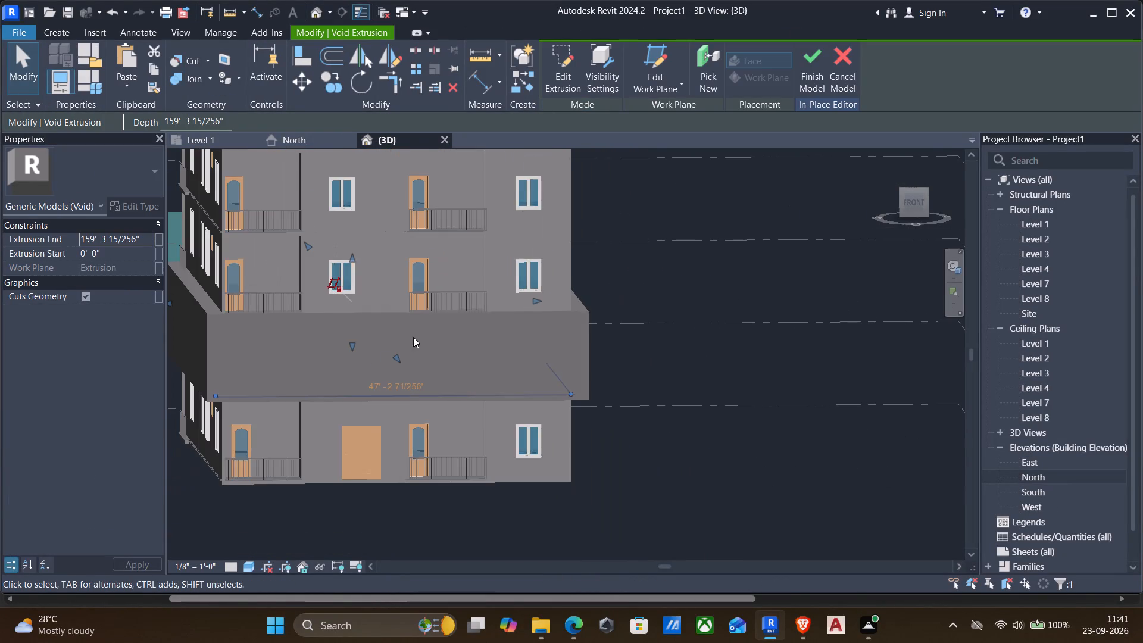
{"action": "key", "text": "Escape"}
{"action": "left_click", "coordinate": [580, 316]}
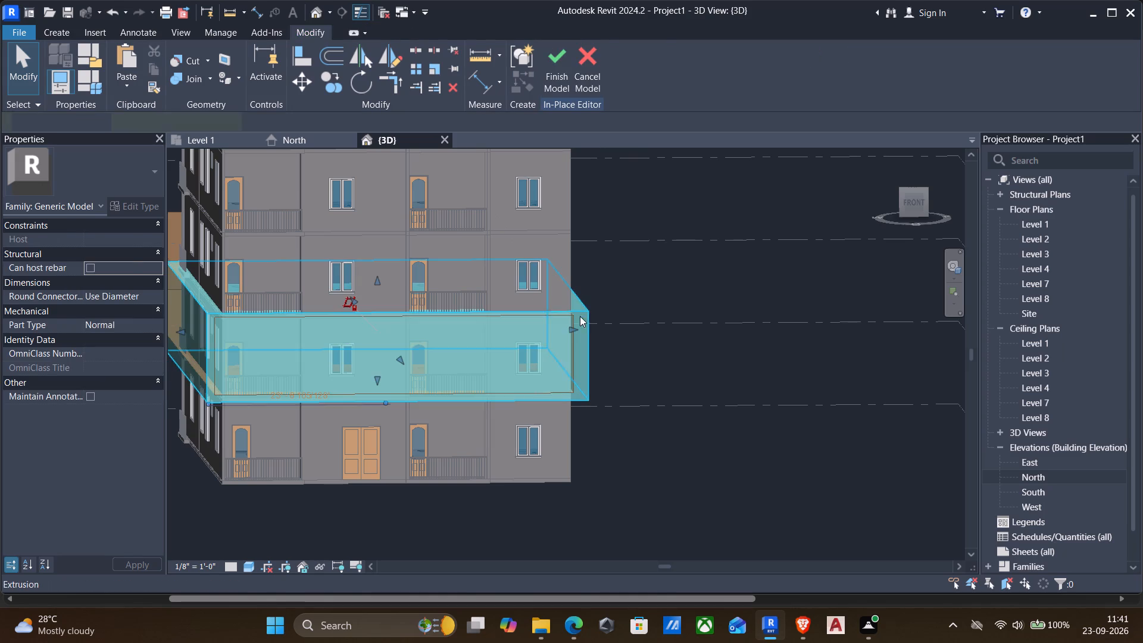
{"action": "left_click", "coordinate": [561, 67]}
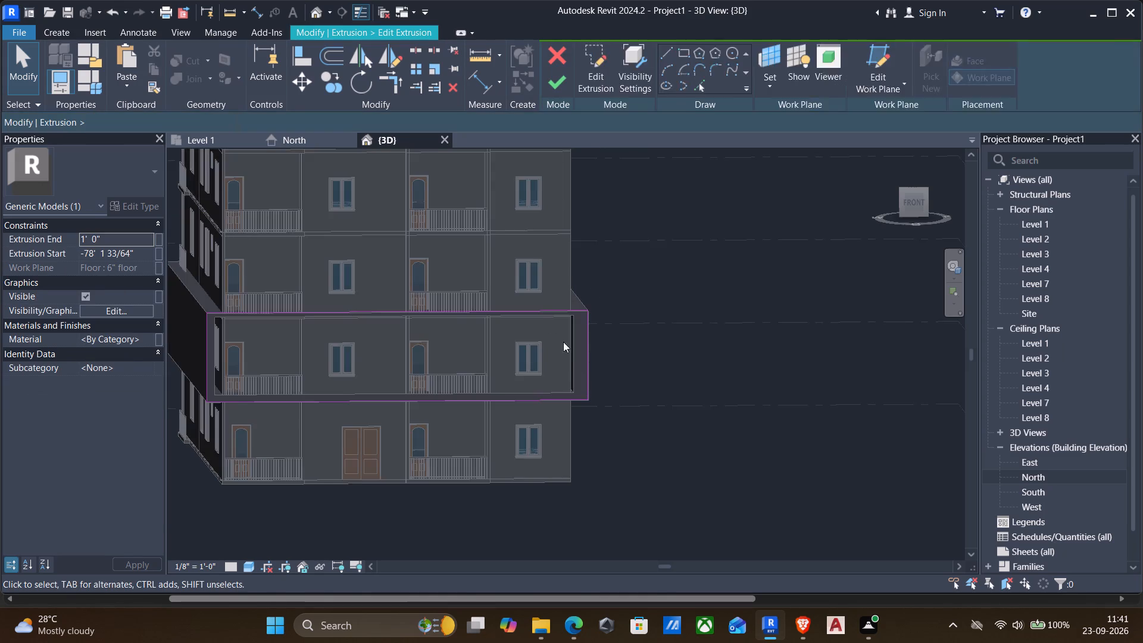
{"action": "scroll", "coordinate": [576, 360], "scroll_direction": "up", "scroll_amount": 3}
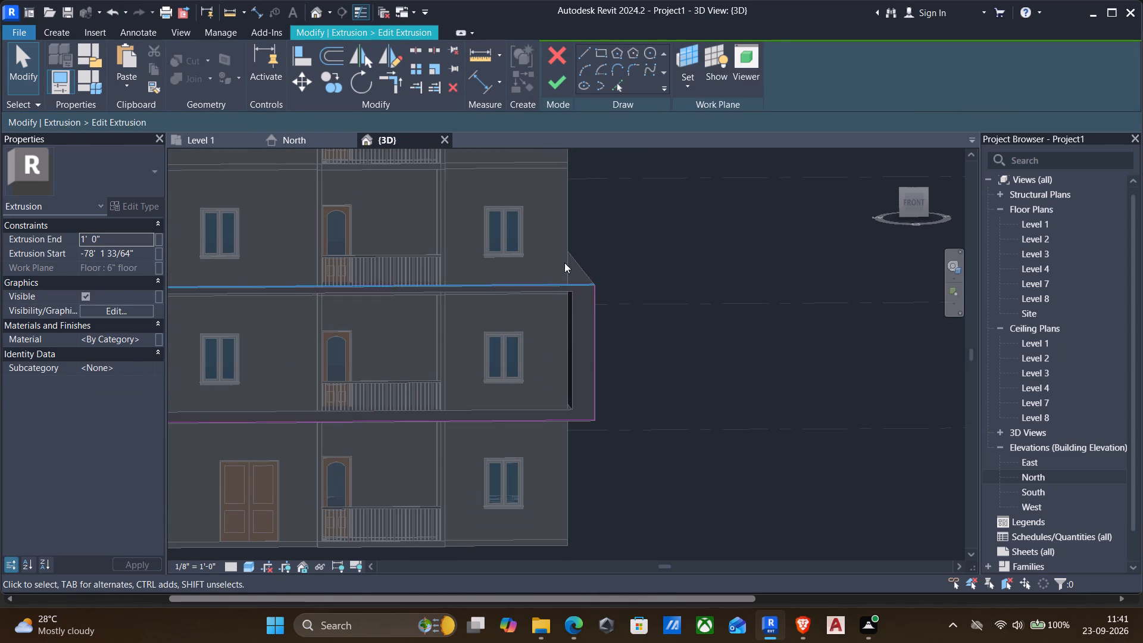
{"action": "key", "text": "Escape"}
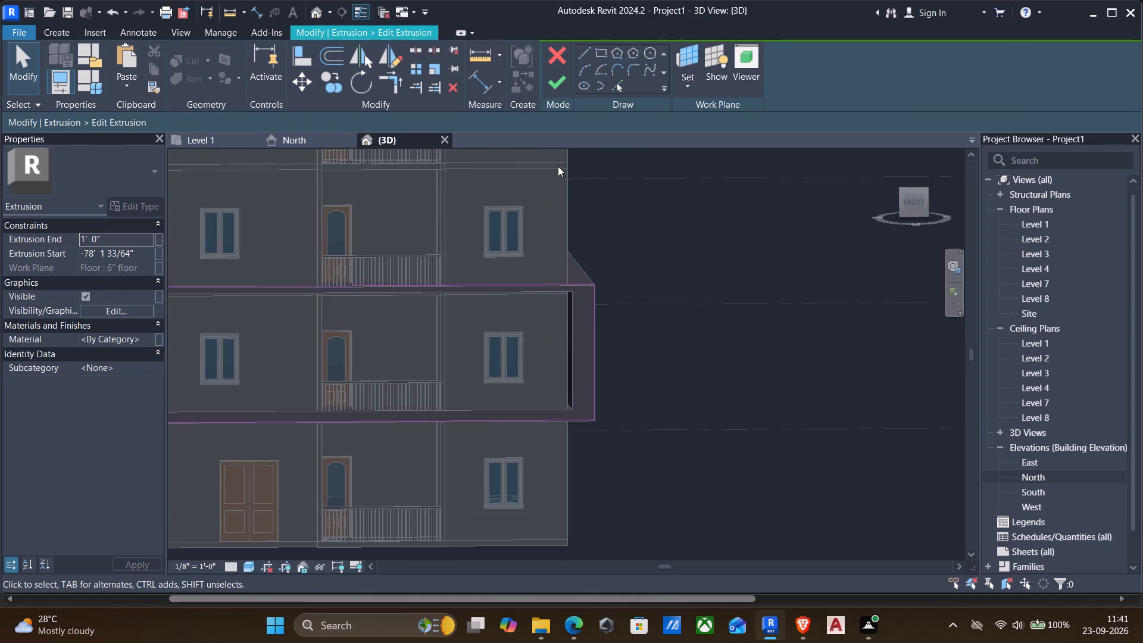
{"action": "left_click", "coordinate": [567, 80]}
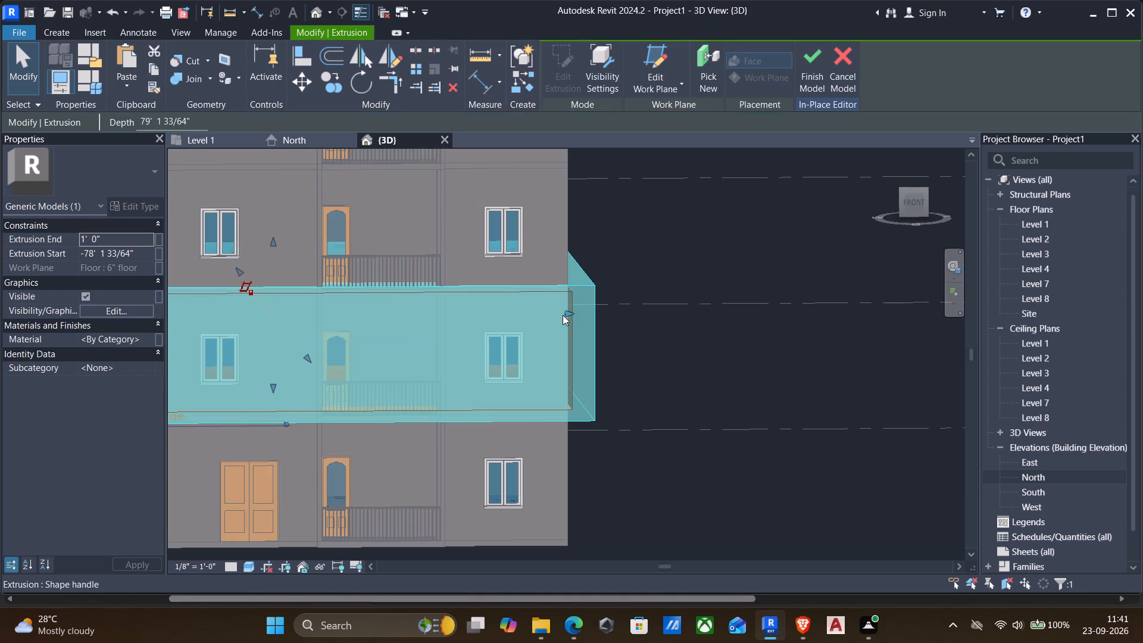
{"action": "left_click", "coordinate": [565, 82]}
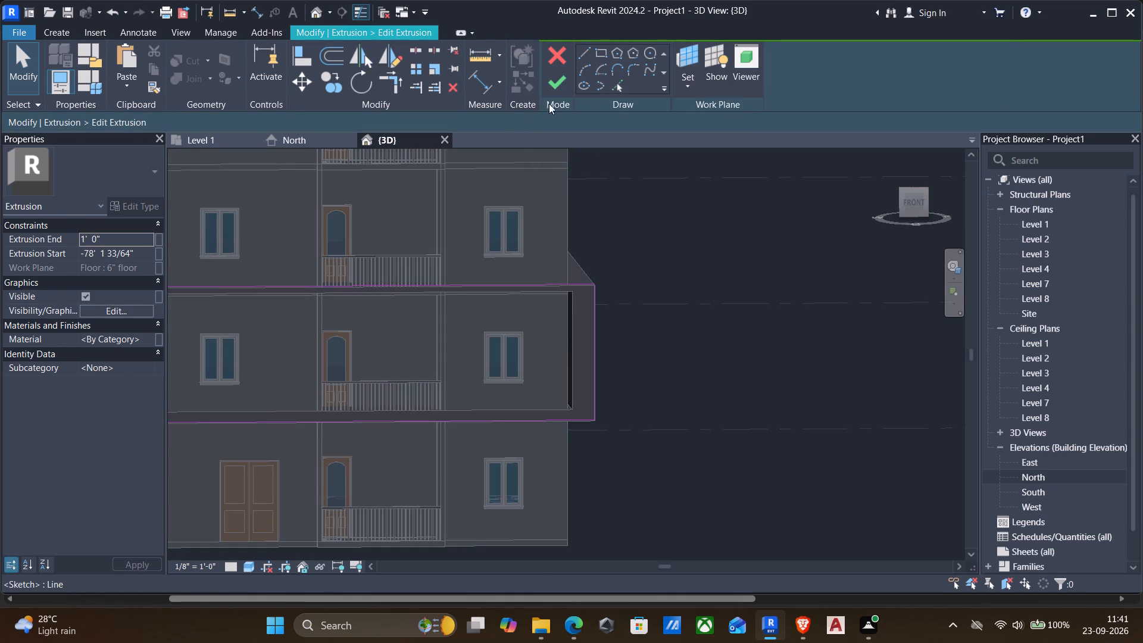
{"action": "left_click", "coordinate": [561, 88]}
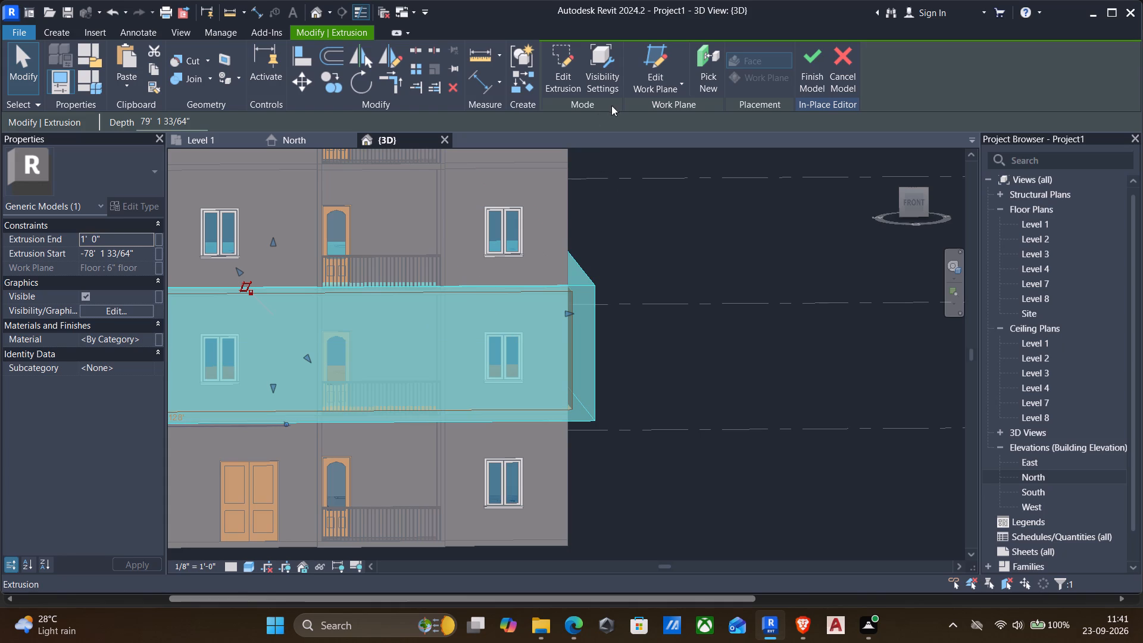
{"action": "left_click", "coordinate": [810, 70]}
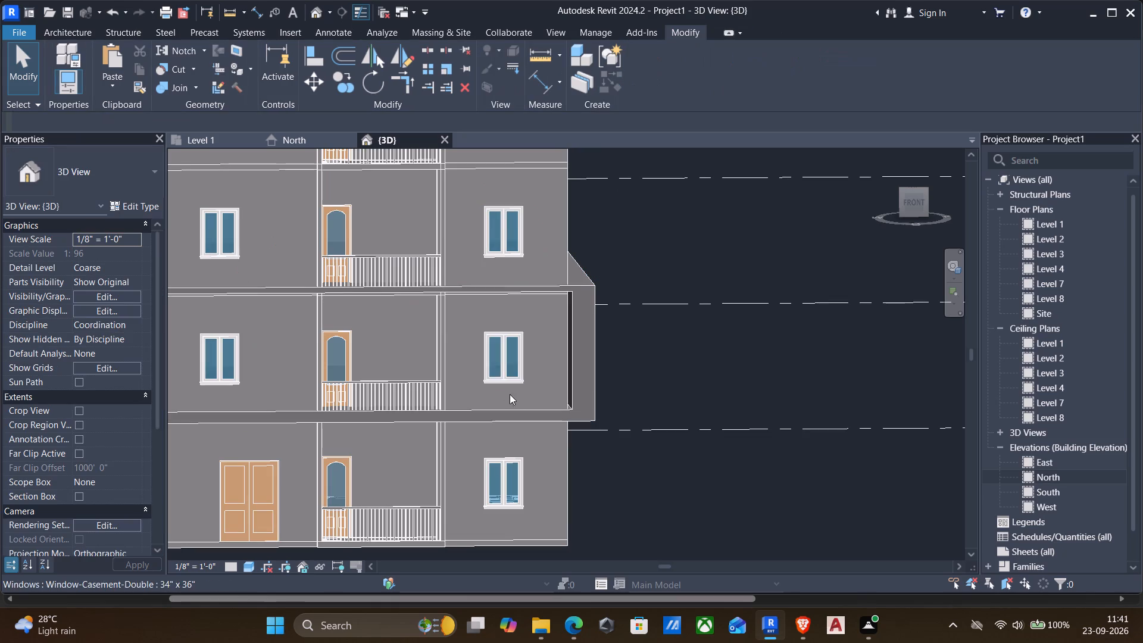
Edit the second-storey frame in place and open the sketch of the void extrusion that cuts its opening.
{"action": "left_click", "coordinate": [572, 408]}
{"action": "left_click", "coordinate": [649, 51]}
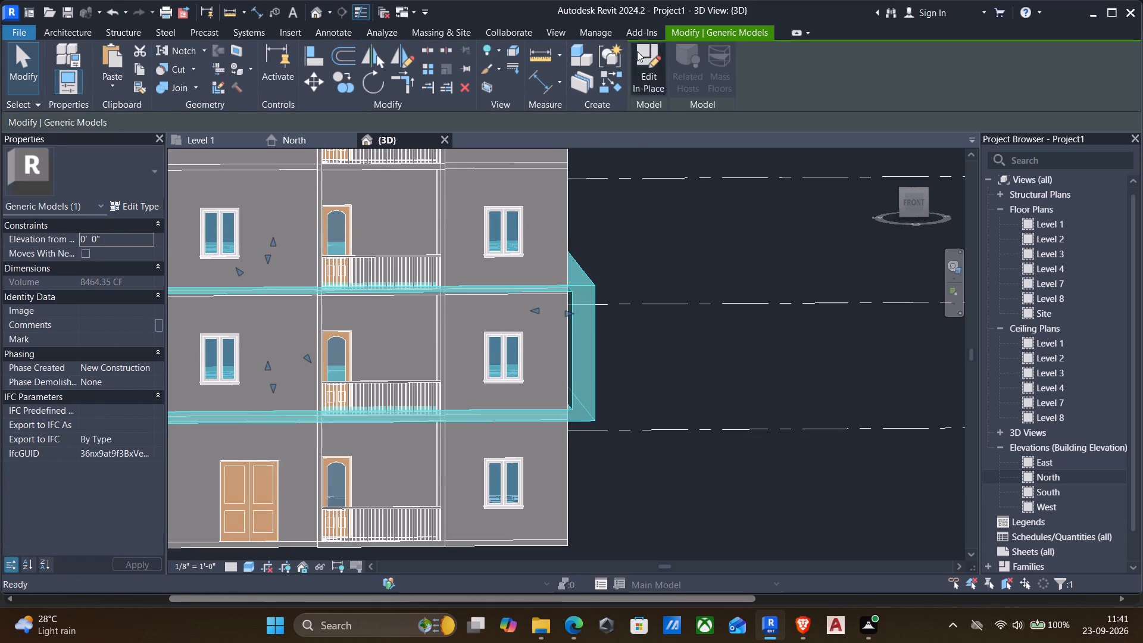
{"action": "left_click", "coordinate": [569, 301]}
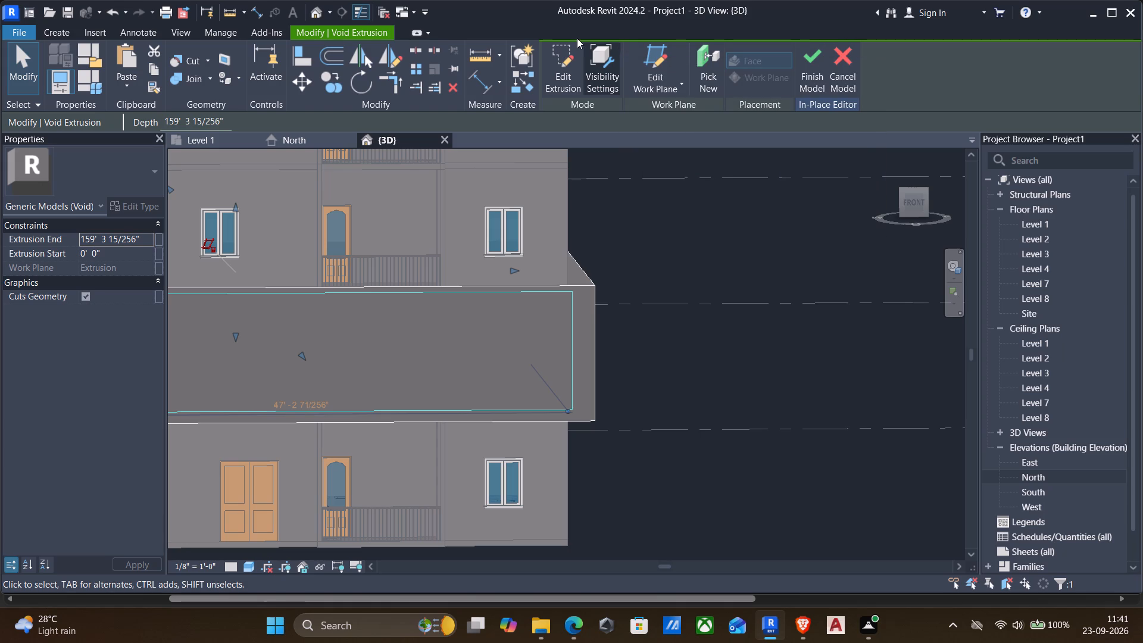
{"action": "left_click", "coordinate": [560, 70]}
{"action": "scroll", "coordinate": [577, 329], "scroll_direction": "up", "scroll_amount": 3}
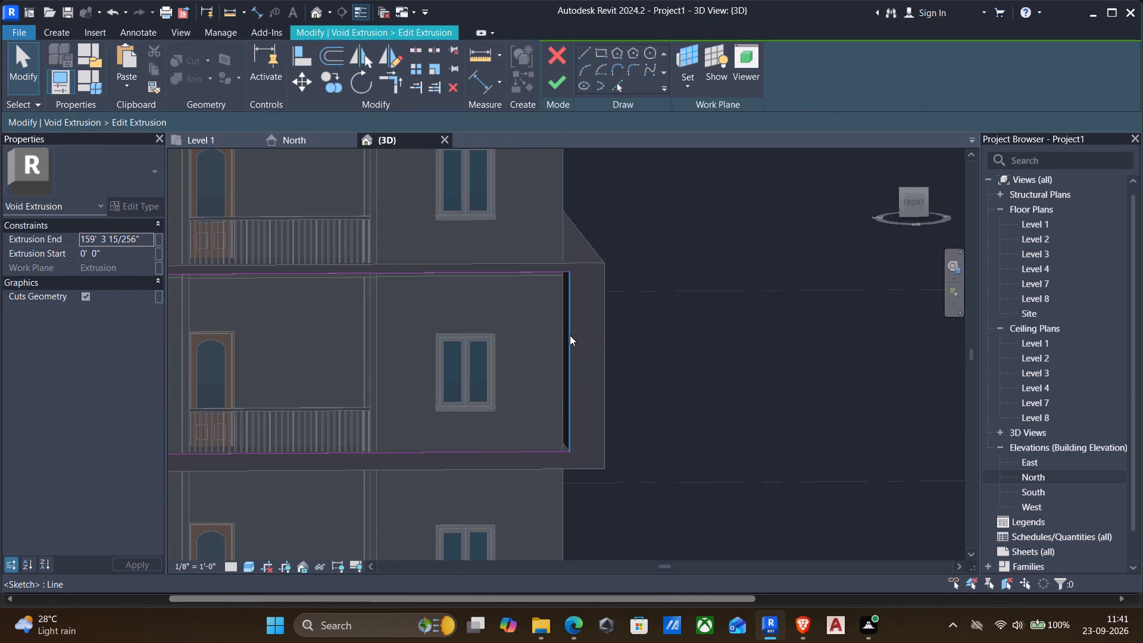
{"action": "middle_click_drag", "start_coordinate": [576, 327], "coordinate": [563, 320], "text": "shift"}
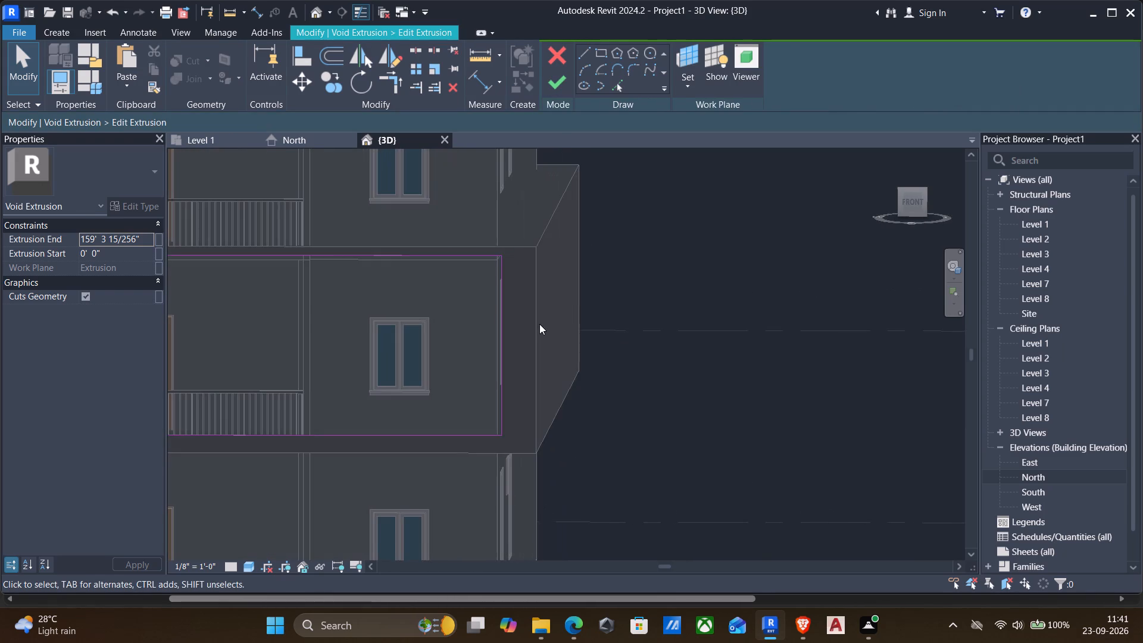
{"action": "scroll", "coordinate": [539, 324], "scroll_direction": "up", "scroll_amount": 3}
{"action": "middle_click_drag", "start_coordinate": [508, 313], "coordinate": [513, 307], "text": "shift"}
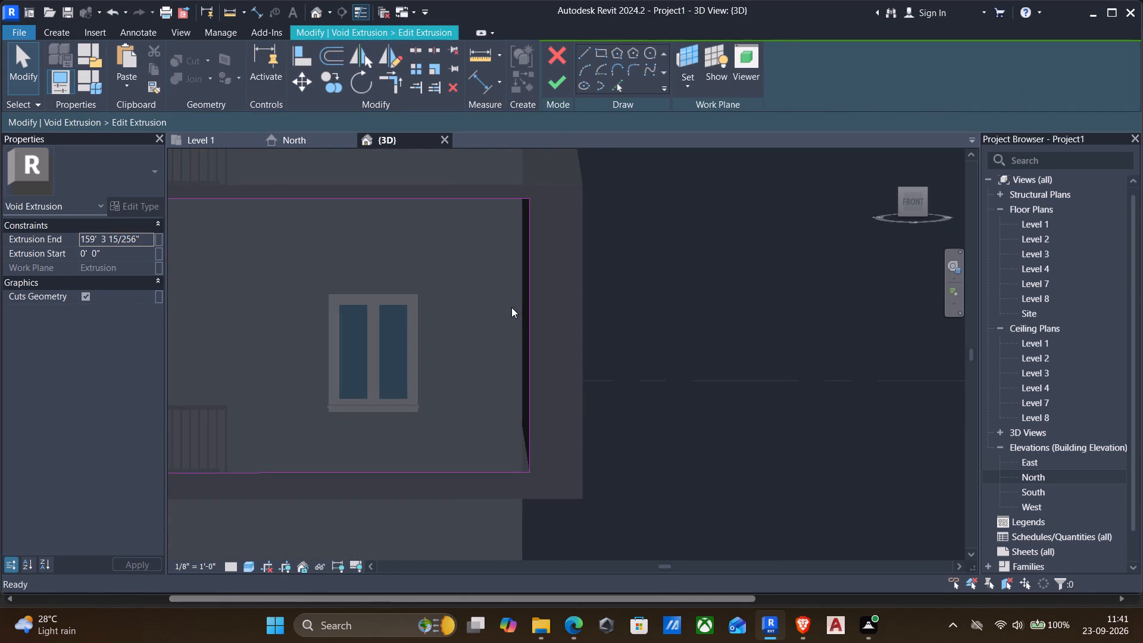
{"action": "scroll", "coordinate": [508, 314], "scroll_direction": "up", "scroll_amount": 3}
{"action": "scroll", "coordinate": [520, 318], "scroll_direction": "down", "scroll_amount": 2}
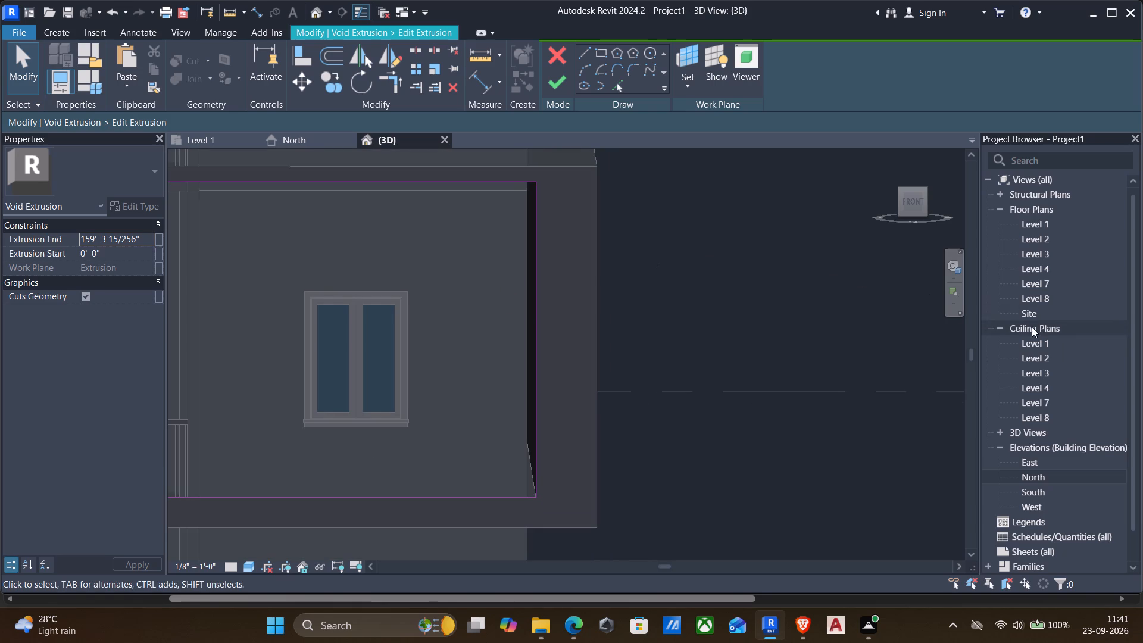
In the North elevation, align the void sketch's right-hand vertical edge with the building's outer wall face.
{"action": "double_click", "coordinate": [1035, 480]}
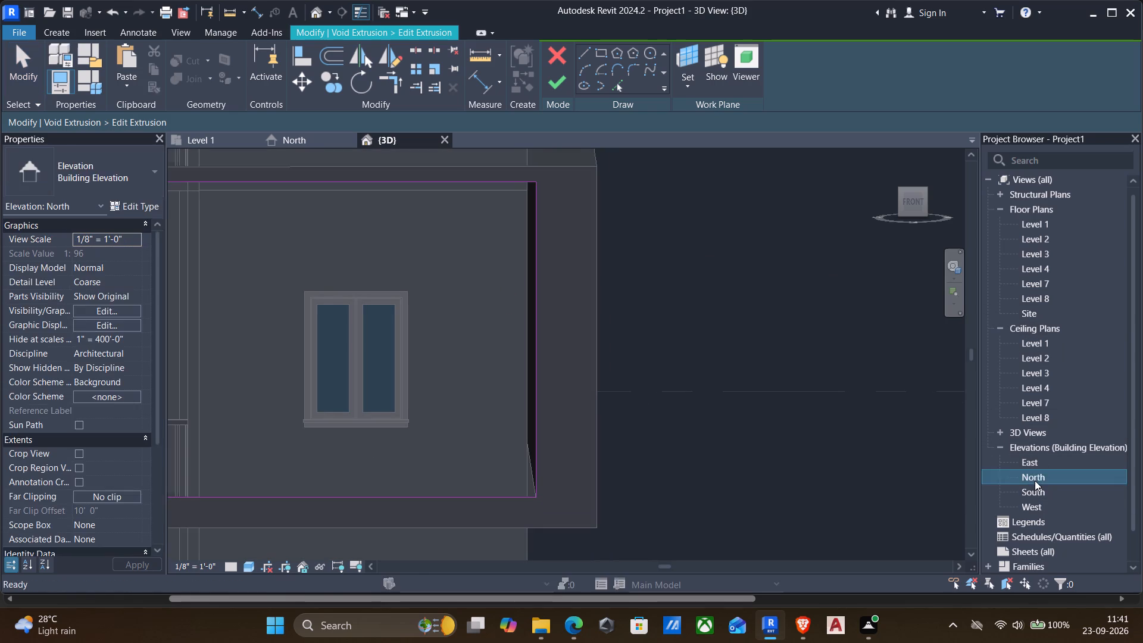
{"action": "scroll", "coordinate": [631, 438], "scroll_direction": "up", "scroll_amount": 4}
{"action": "left_click", "coordinate": [639, 408]}
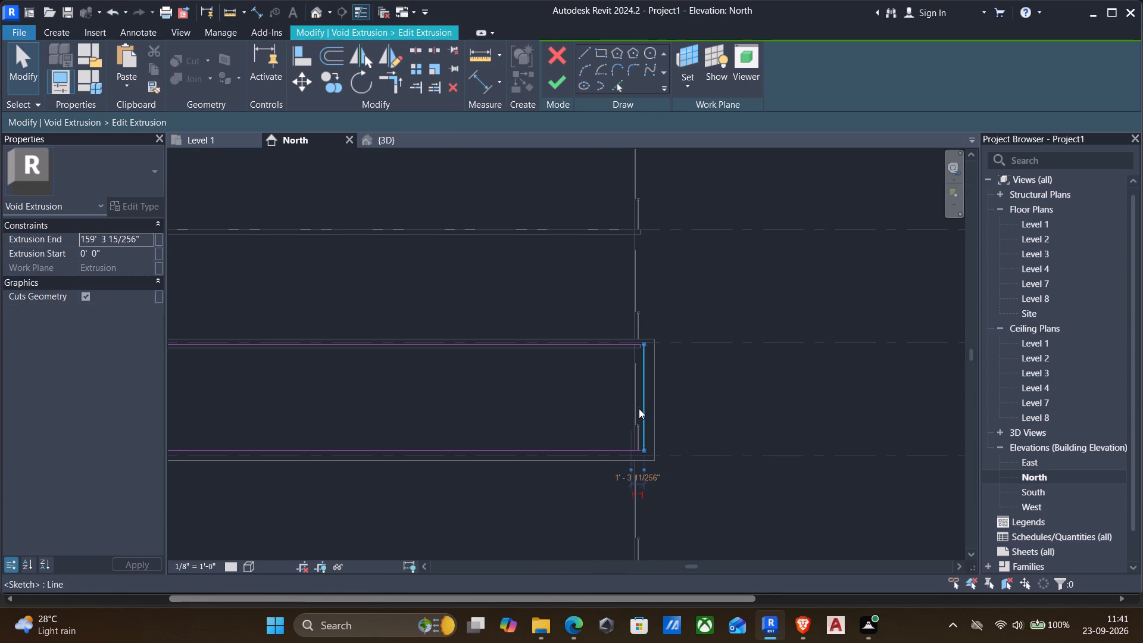
{"action": "key", "text": "Left"}
{"action": "key", "text": "Left"}
{"action": "key", "text": "Left"}
{"action": "scroll", "coordinate": [623, 389], "scroll_direction": "up", "scroll_amount": 4}
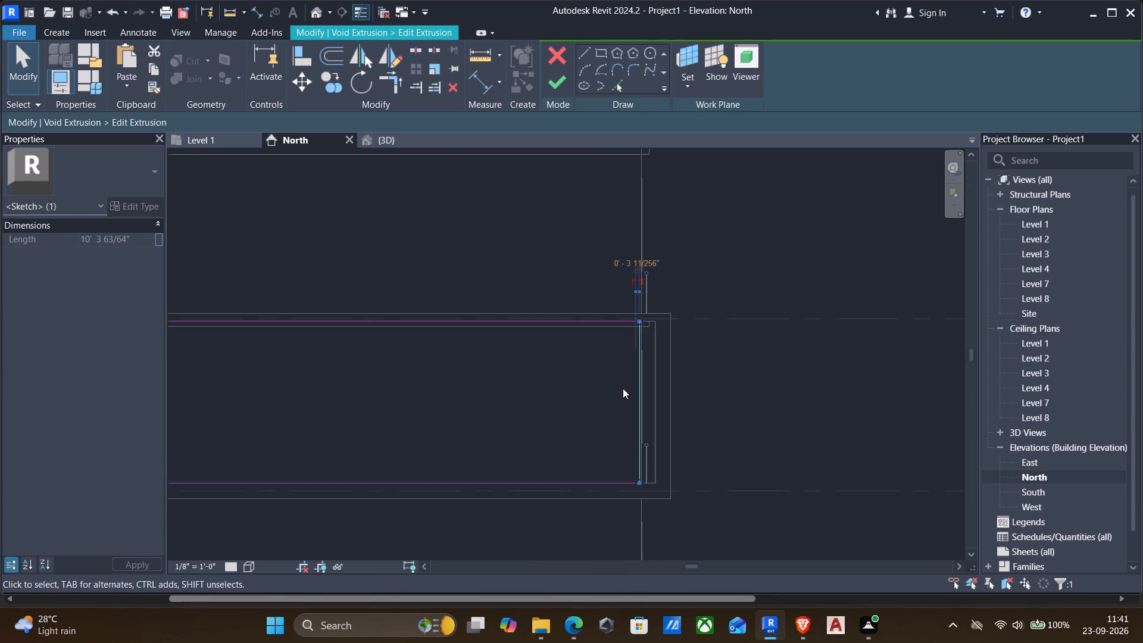
{"action": "scroll", "coordinate": [630, 399], "scroll_direction": "up", "scroll_amount": 4}
{"action": "type", "text": "al"}
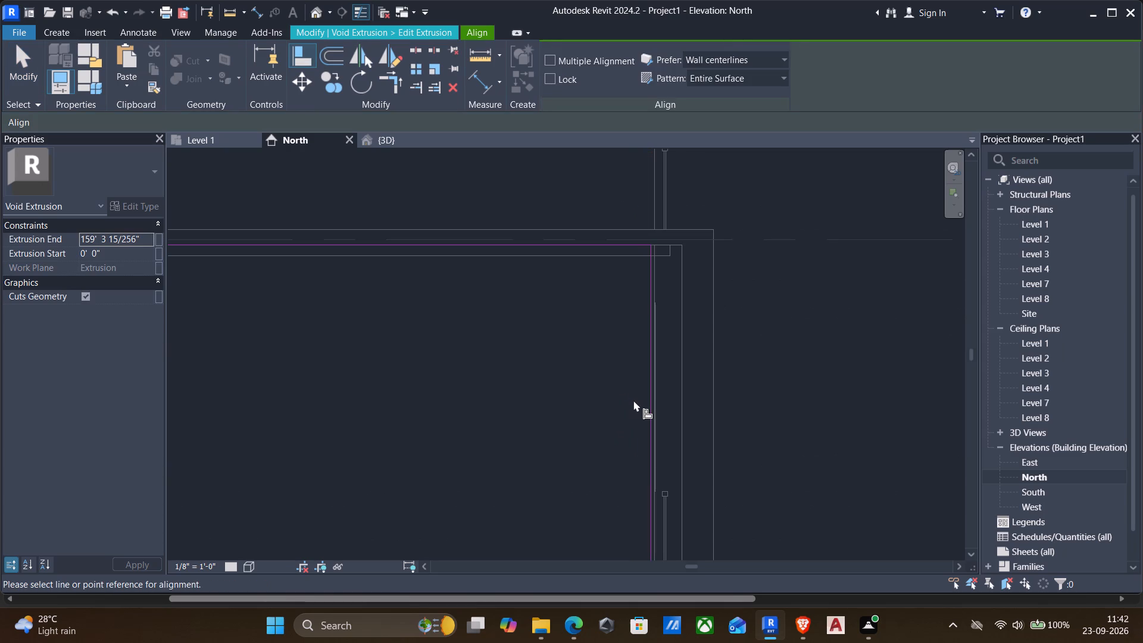
{"action": "scroll", "coordinate": [655, 418], "scroll_direction": "up", "scroll_amount": 1}
{"action": "left_click", "coordinate": [655, 418]}
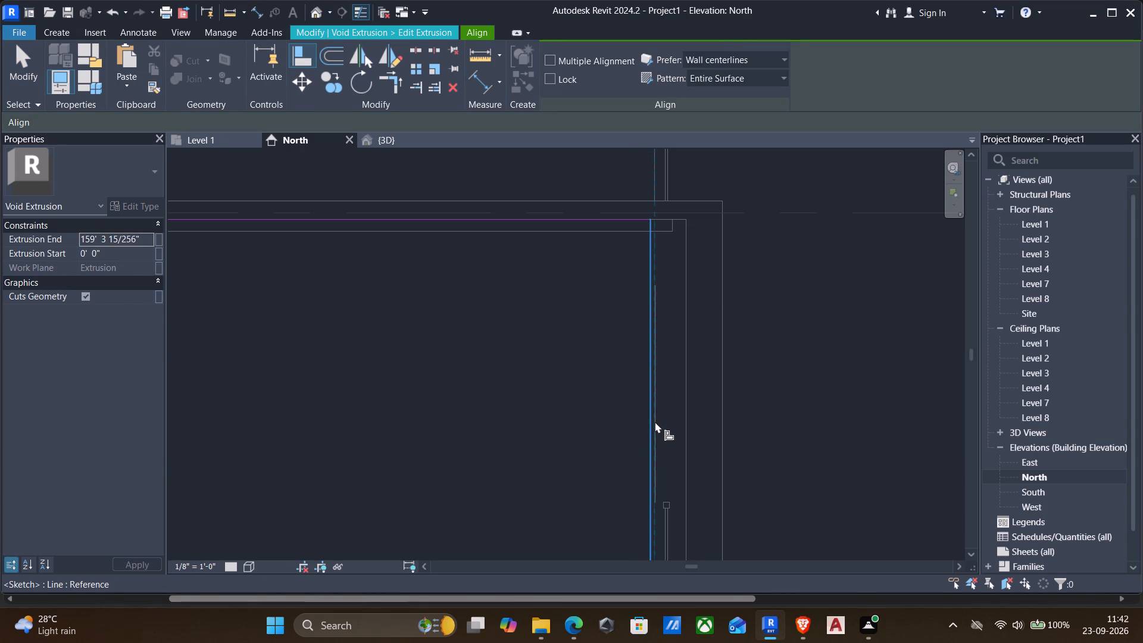
{"action": "left_click", "coordinate": [651, 424]}
{"action": "scroll", "coordinate": [694, 425], "scroll_direction": "down", "scroll_amount": 4}
{"action": "middle_click_drag", "start_coordinate": [677, 425], "coordinate": [691, 389]}
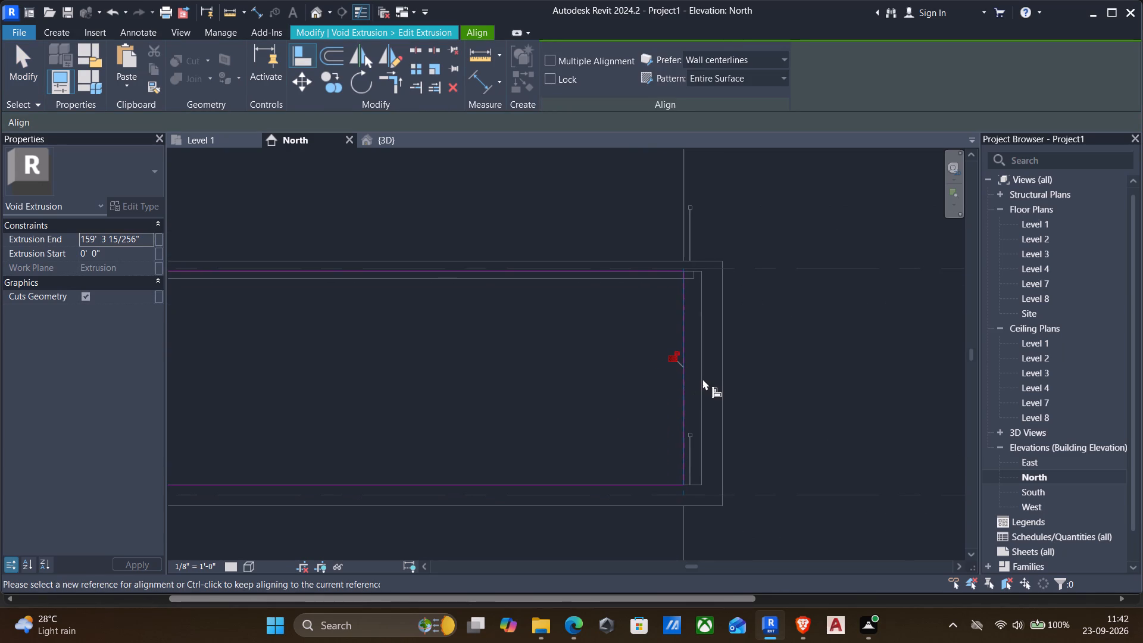
{"action": "key", "text": "Escape"}
Align the void sketch's left-hand vertical edge with the building wall's outer face at the opposite end.
{"action": "scroll", "coordinate": [725, 390], "scroll_direction": "down", "scroll_amount": 3}
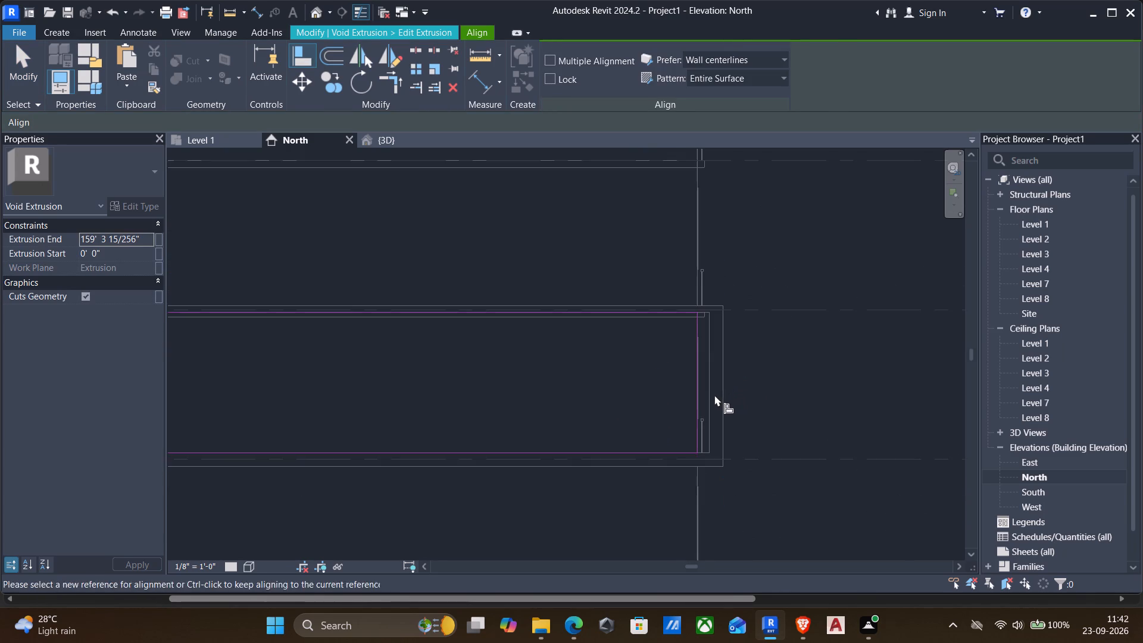
{"action": "middle_click_drag", "start_coordinate": [657, 395], "coordinate": [939, 376]}
{"action": "type", "text": "al"}
{"action": "scroll", "coordinate": [394, 387], "scroll_direction": "up", "scroll_amount": 3}
{"action": "scroll", "coordinate": [279, 379], "scroll_direction": "up", "scroll_amount": 3}
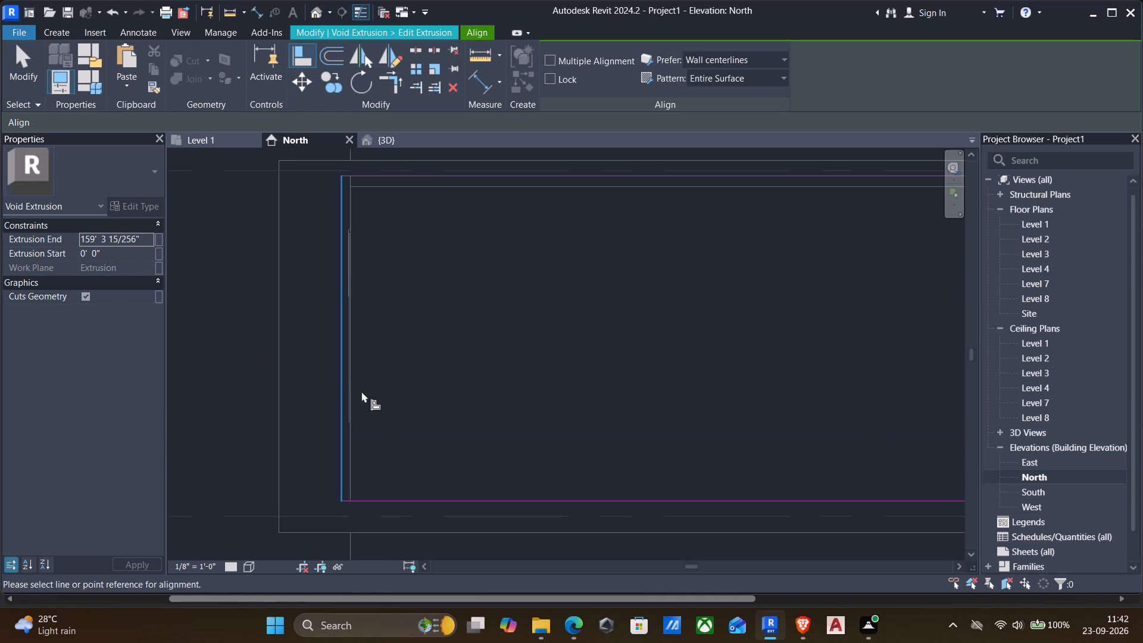
{"action": "left_click", "coordinate": [352, 386]}
{"action": "left_click", "coordinate": [341, 386]}
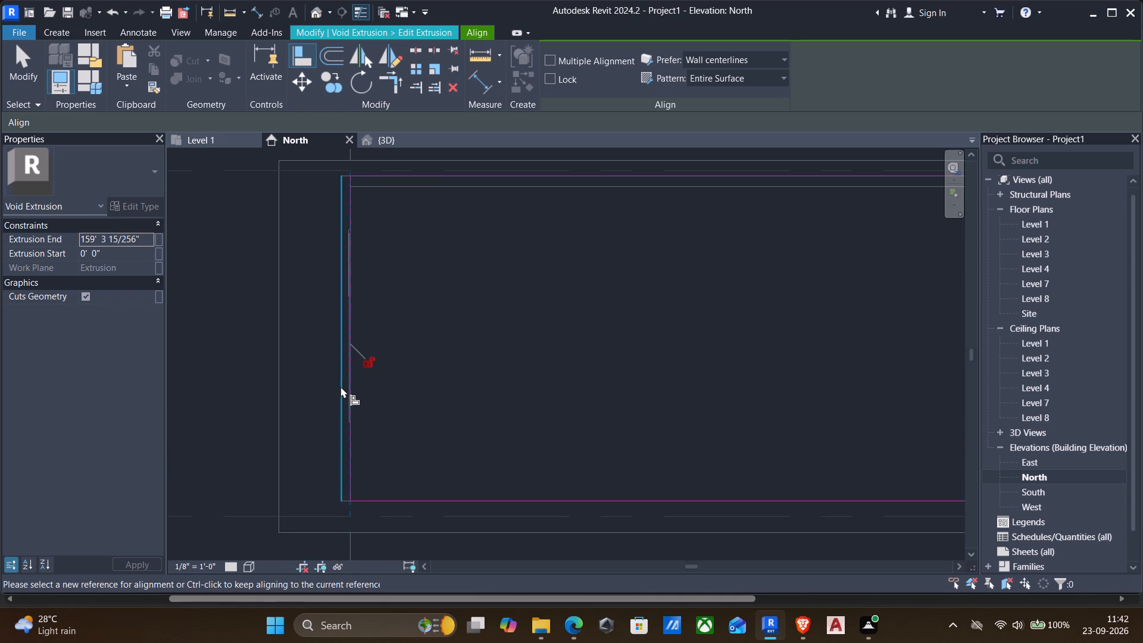
{"action": "key", "text": "Escape"}
Finish the void extrusion sketch and complete the in-place frame model.
{"action": "scroll", "coordinate": [390, 417], "scroll_direction": "down", "scroll_amount": 7}
{"action": "middle_click_drag", "start_coordinate": [479, 385], "coordinate": [351, 338]}
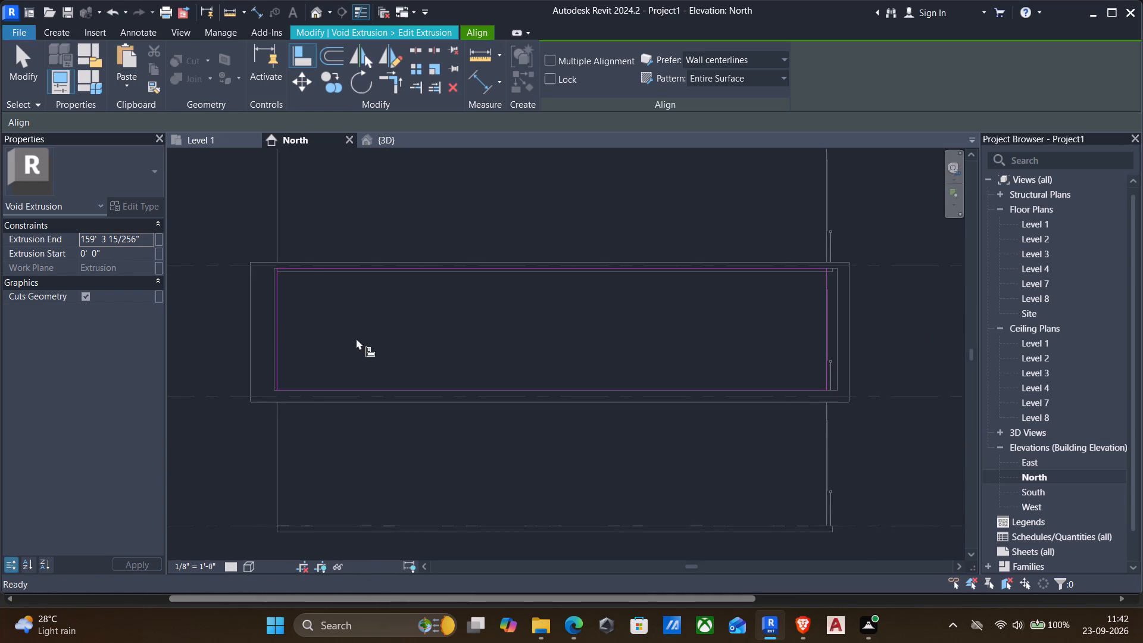
{"action": "scroll", "coordinate": [366, 344], "scroll_direction": "down", "scroll_amount": 1}
{"action": "scroll", "coordinate": [428, 348], "scroll_direction": "down", "scroll_amount": 1}
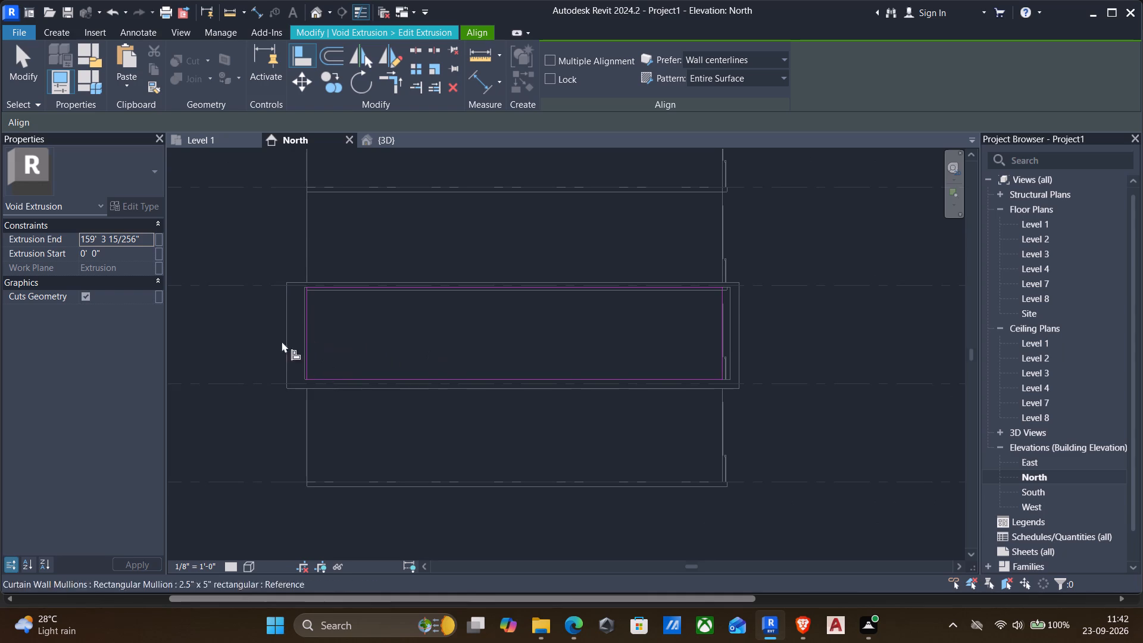
{"action": "scroll", "coordinate": [299, 317], "scroll_direction": "up", "scroll_amount": 5}
{"action": "scroll", "coordinate": [530, 236], "scroll_direction": "down", "scroll_amount": 5}
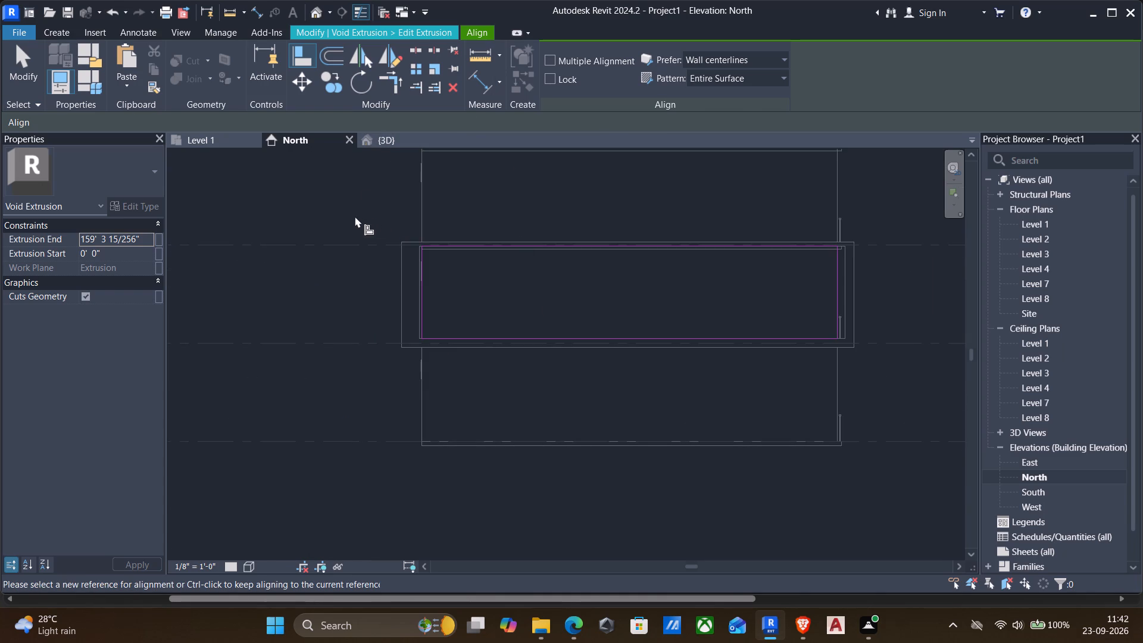
{"action": "scroll", "coordinate": [352, 220], "scroll_direction": "down", "scroll_amount": 3}
{"action": "key", "text": "Return"}
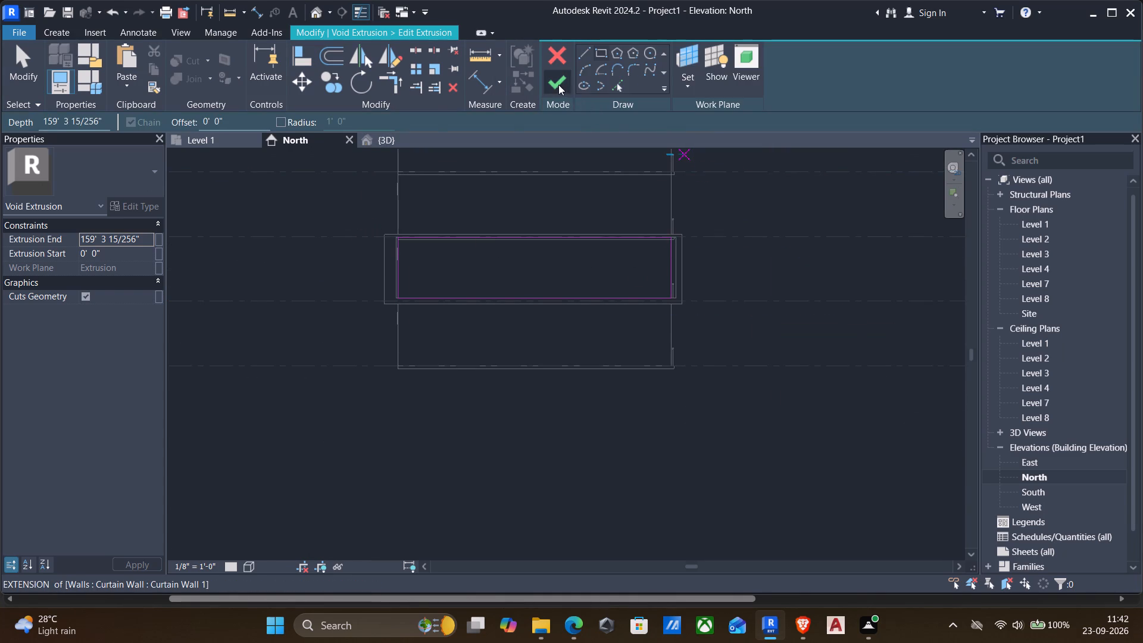
{"action": "left_click", "coordinate": [558, 85]}
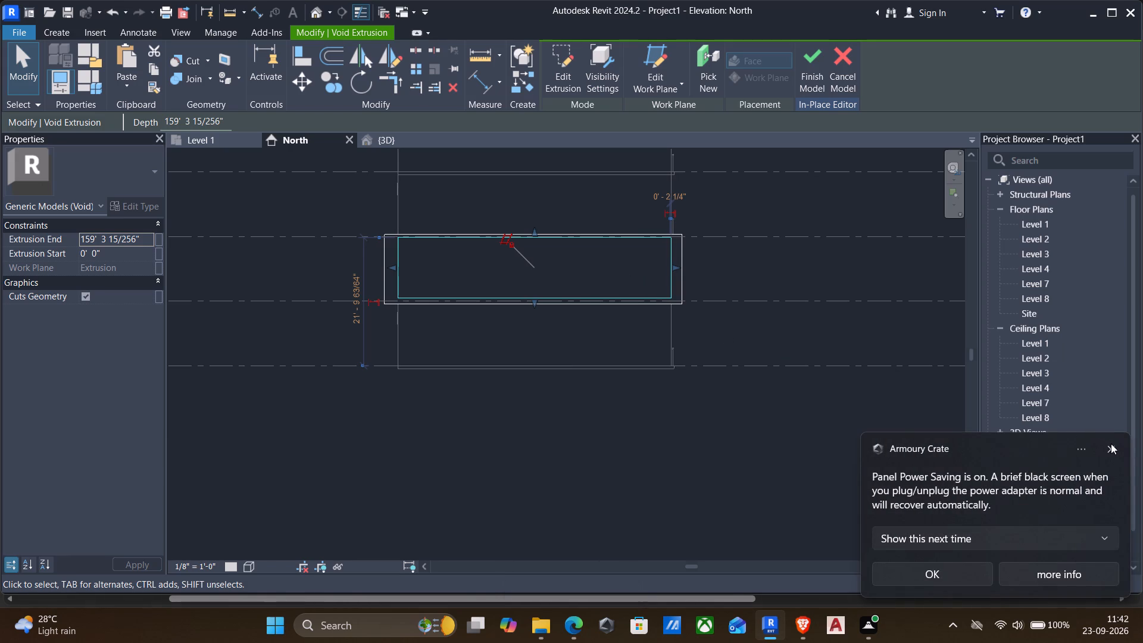
{"action": "left_click", "coordinate": [1111, 444]}
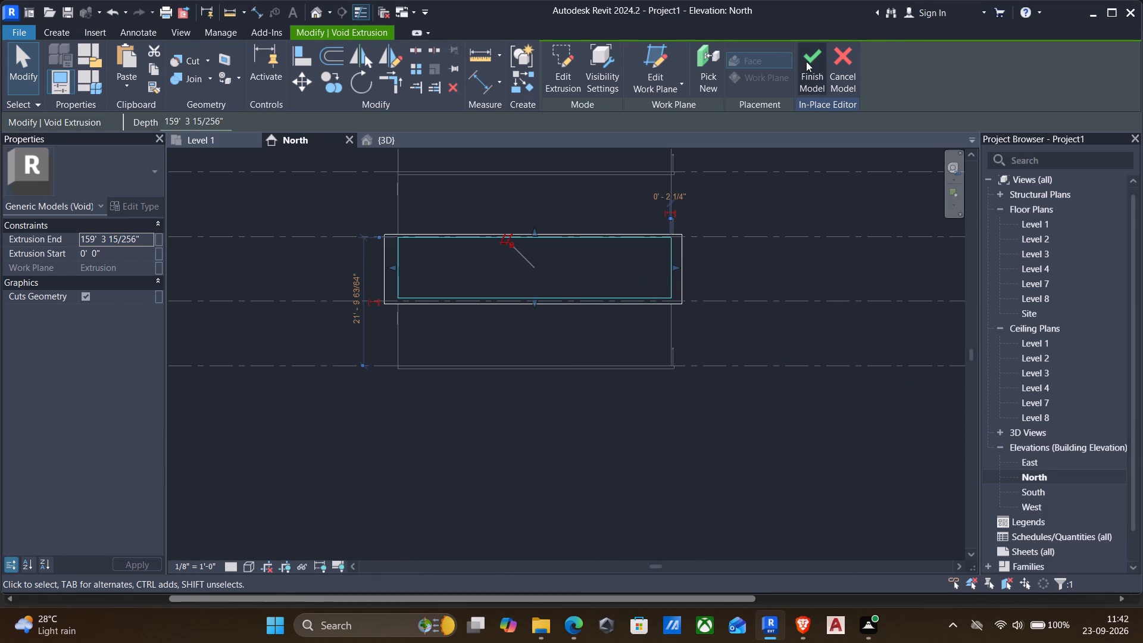
{"action": "left_click", "coordinate": [817, 61]}
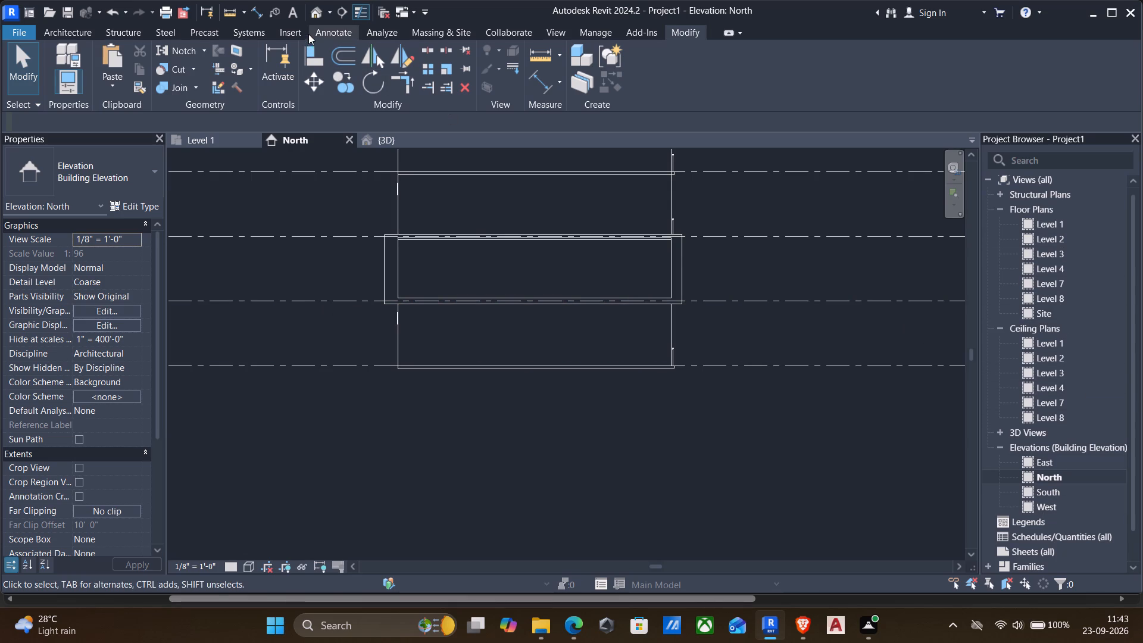
Return to the 3D view and check the frame's opening against the end wall.
{"action": "left_click", "coordinate": [317, 13]}
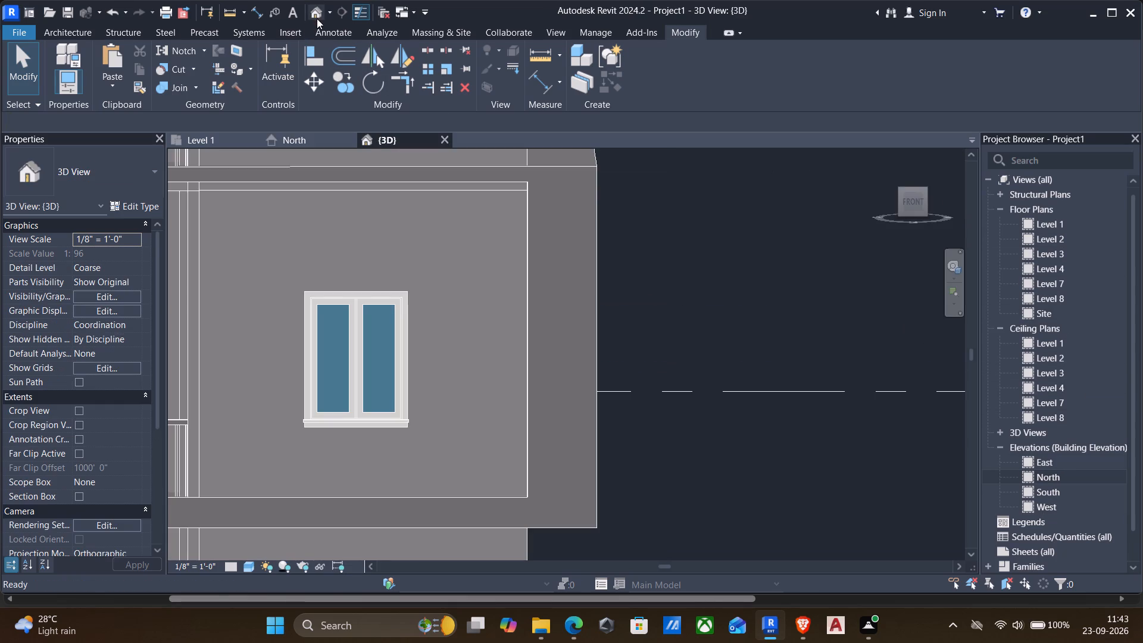
{"action": "scroll", "coordinate": [337, 51], "scroll_direction": "down", "scroll_amount": 2}
{"action": "middle_click_drag", "start_coordinate": [467, 274], "coordinate": [542, 260]}
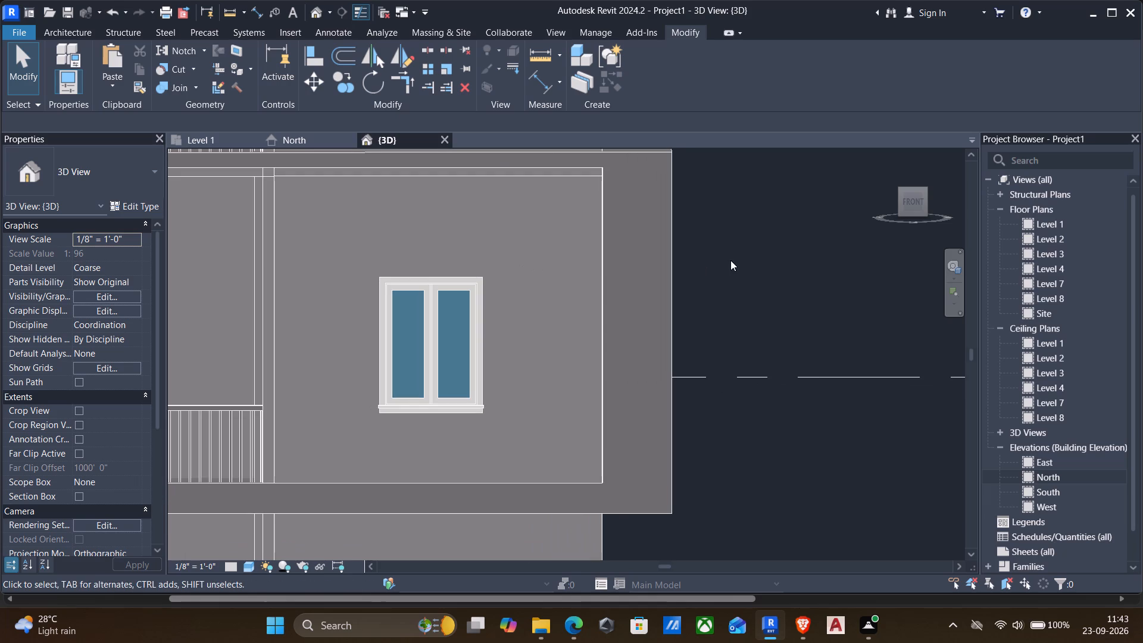
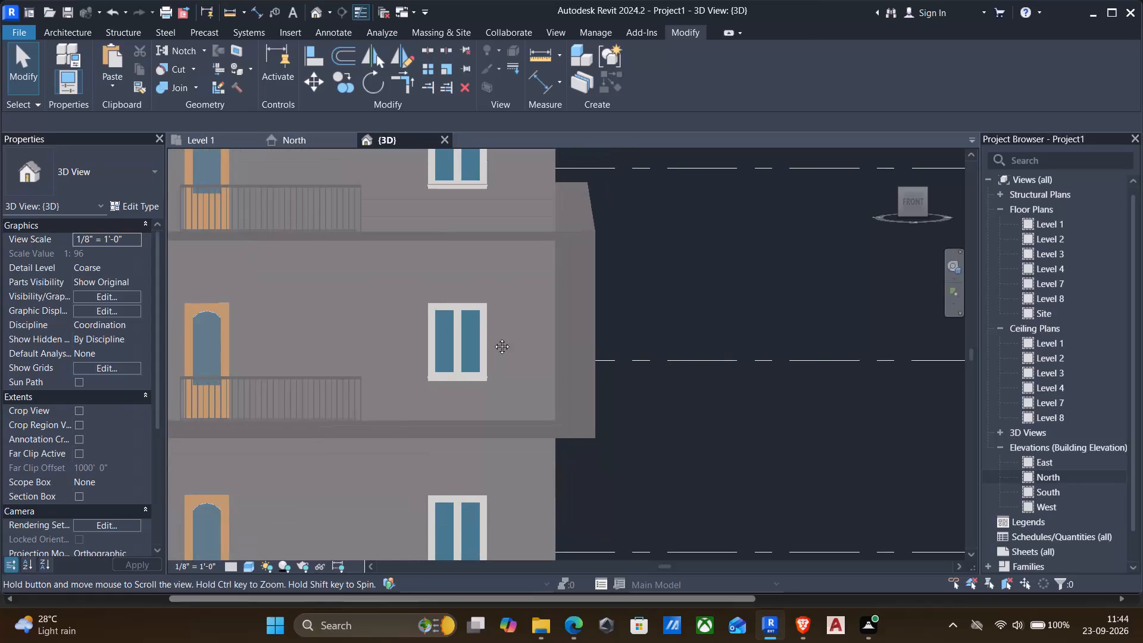
Inspect the full second-storey frame in 3D from the front and at a slight angle to see how it wraps the building.
{"action": "scroll", "coordinate": [517, 335], "scroll_direction": "down", "scroll_amount": 3}
{"action": "middle_click_drag", "start_coordinate": [488, 376], "coordinate": [782, 372]}
{"action": "scroll", "coordinate": [786, 372], "scroll_direction": "down", "scroll_amount": 2}
{"action": "middle_click_drag", "start_coordinate": [771, 379], "coordinate": [769, 379], "text": "shift"}
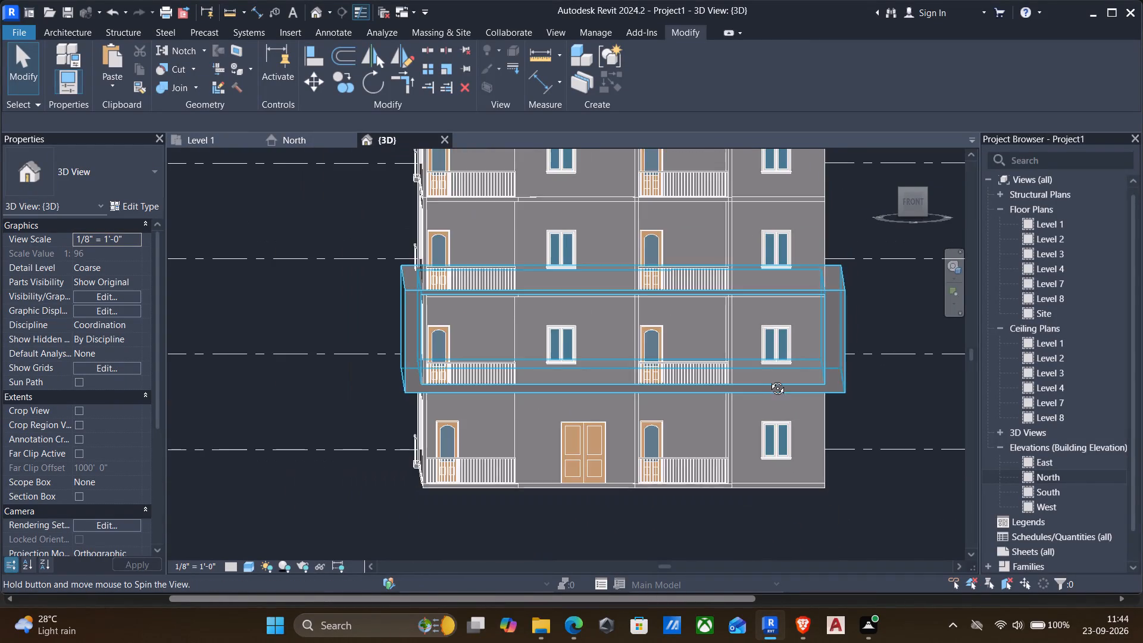
{"action": "middle_click_drag", "start_coordinate": [769, 379], "coordinate": [782, 377], "text": "shift"}
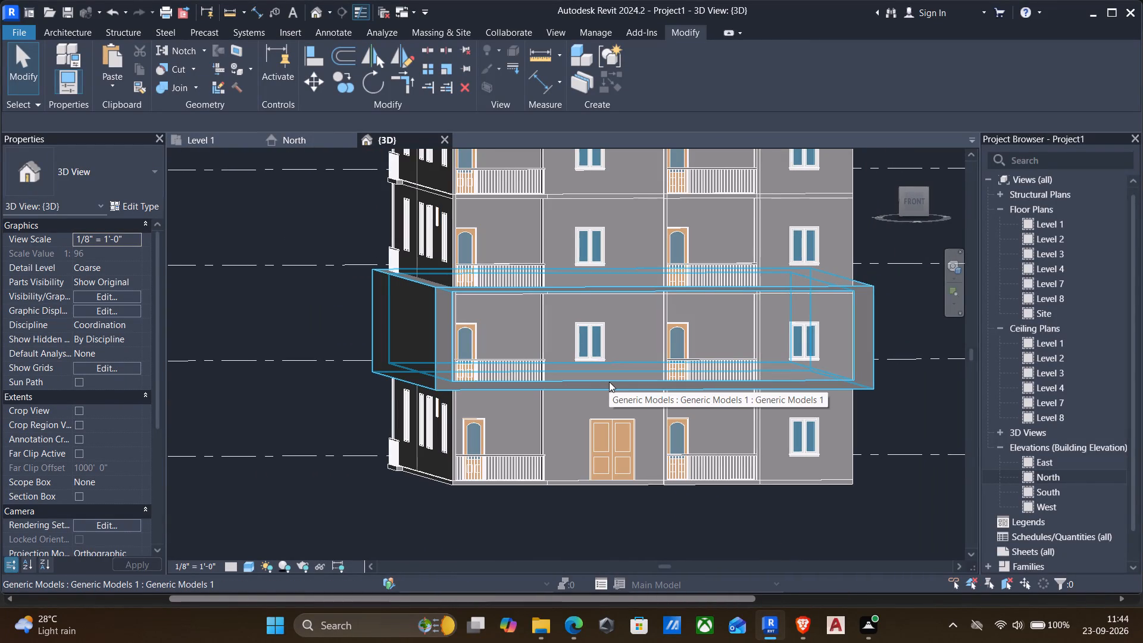
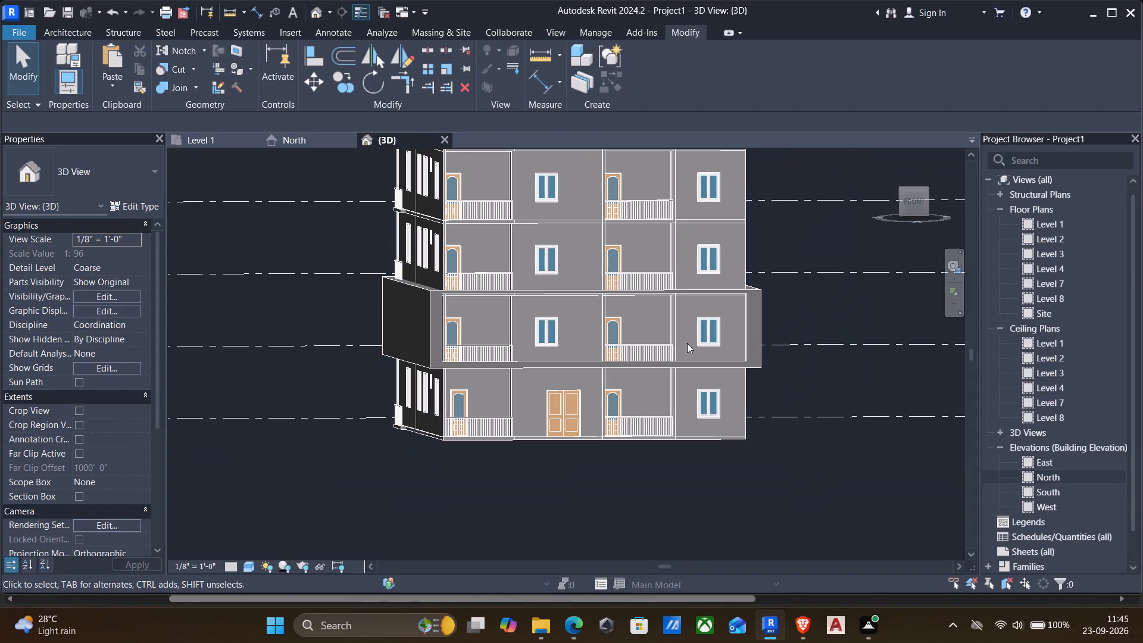
Examine the second-storey frame in 3D from both front corners, checking its front band and side faces against the walls.
{"action": "middle_click_drag", "start_coordinate": [685, 343], "coordinate": [622, 355], "text": "shift"}
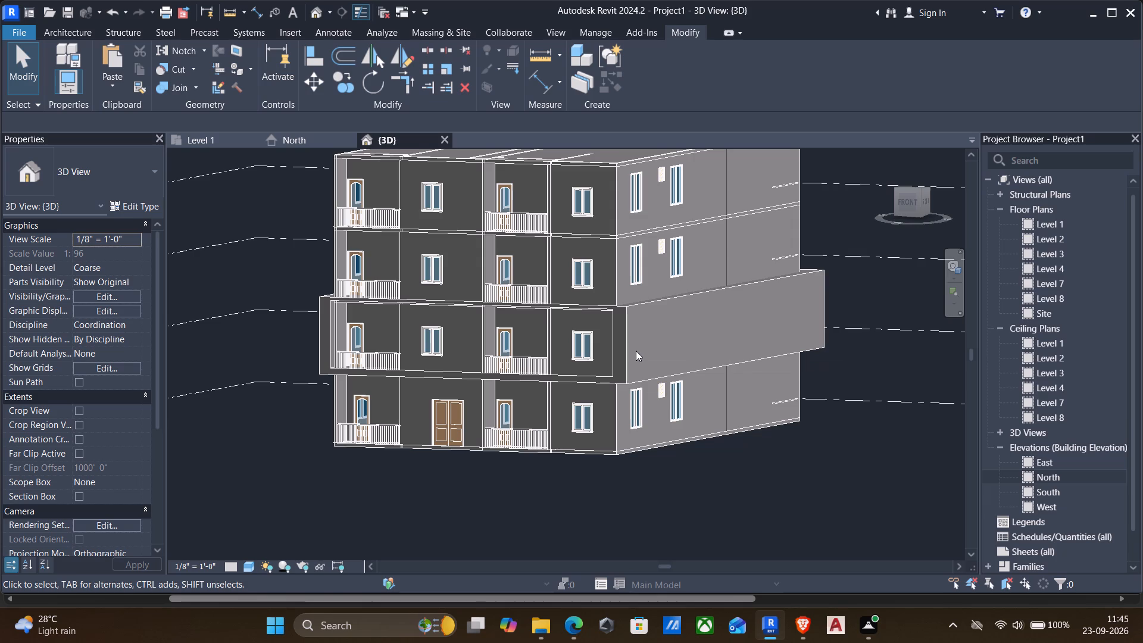
{"action": "middle_click_drag", "start_coordinate": [564, 357], "coordinate": [521, 389], "text": "shift"}
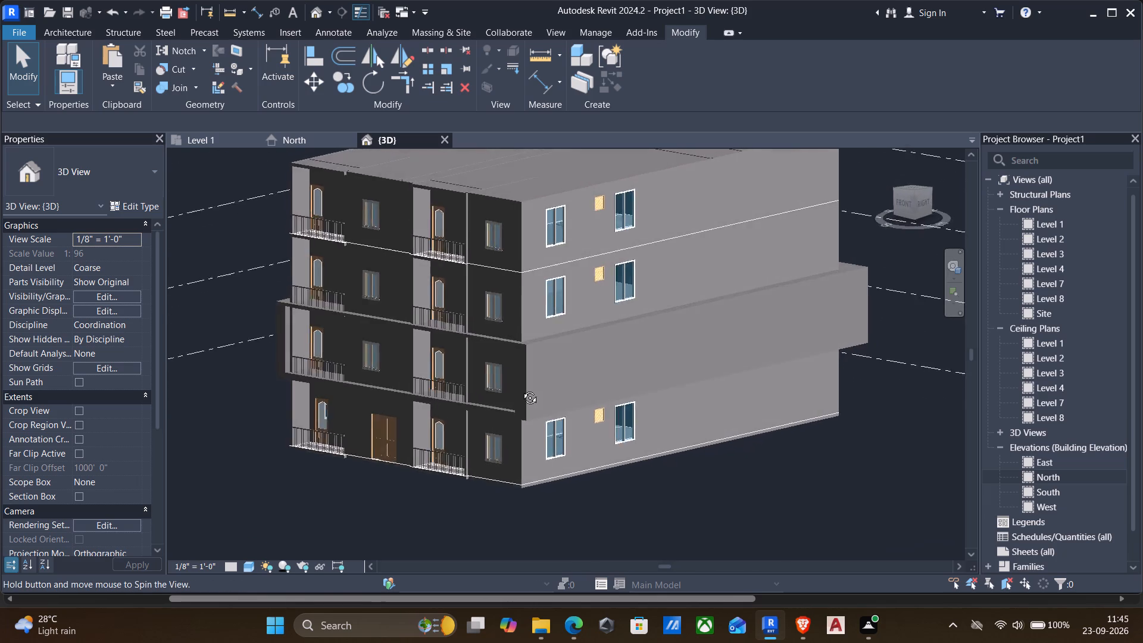
{"action": "middle_click_drag", "start_coordinate": [521, 389], "coordinate": [595, 372], "text": "shift"}
{"action": "scroll", "coordinate": [371, 350], "scroll_direction": "up", "scroll_amount": 2}
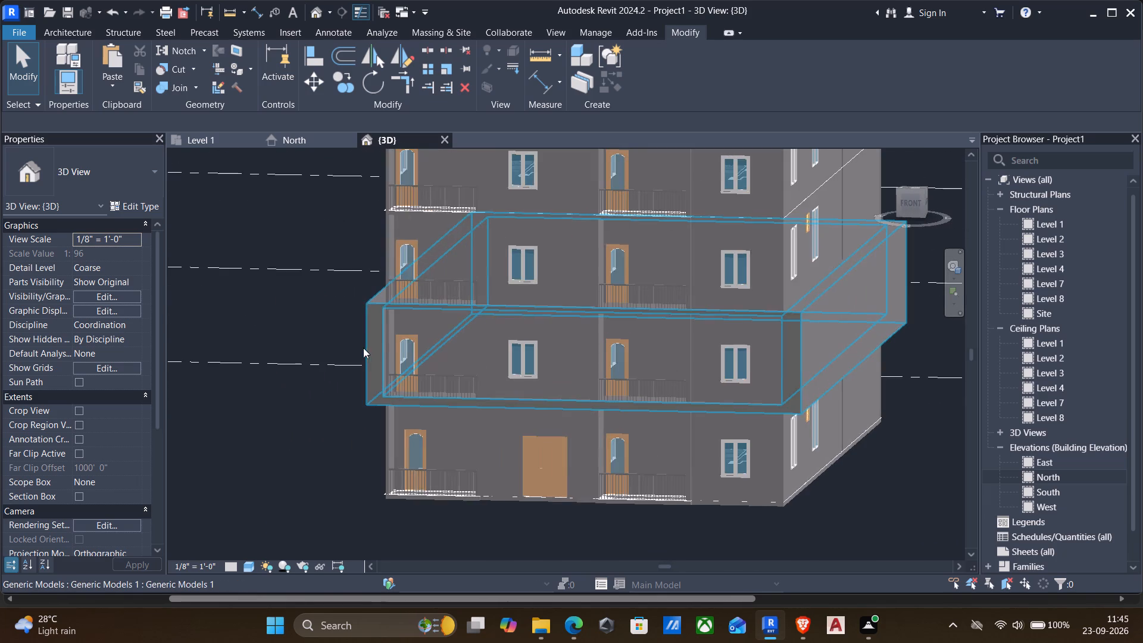
{"action": "middle_click_drag", "start_coordinate": [374, 347], "coordinate": [408, 336], "text": "shift"}
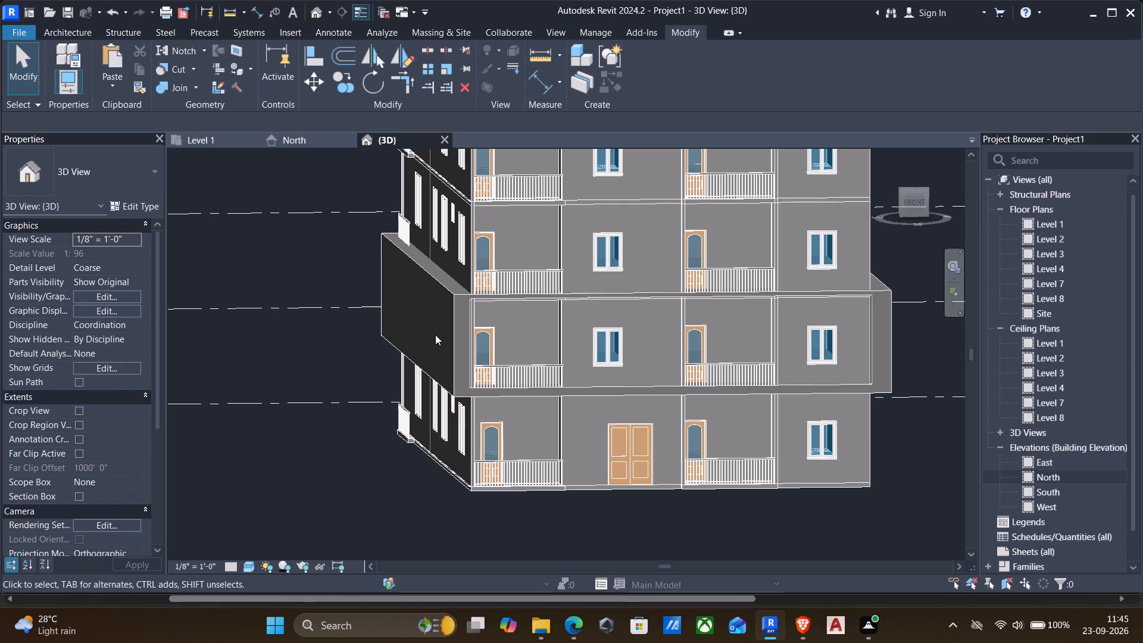
{"action": "scroll", "coordinate": [417, 336], "scroll_direction": "down", "scroll_amount": 1}
{"action": "middle_click_drag", "start_coordinate": [419, 338], "coordinate": [383, 341]}
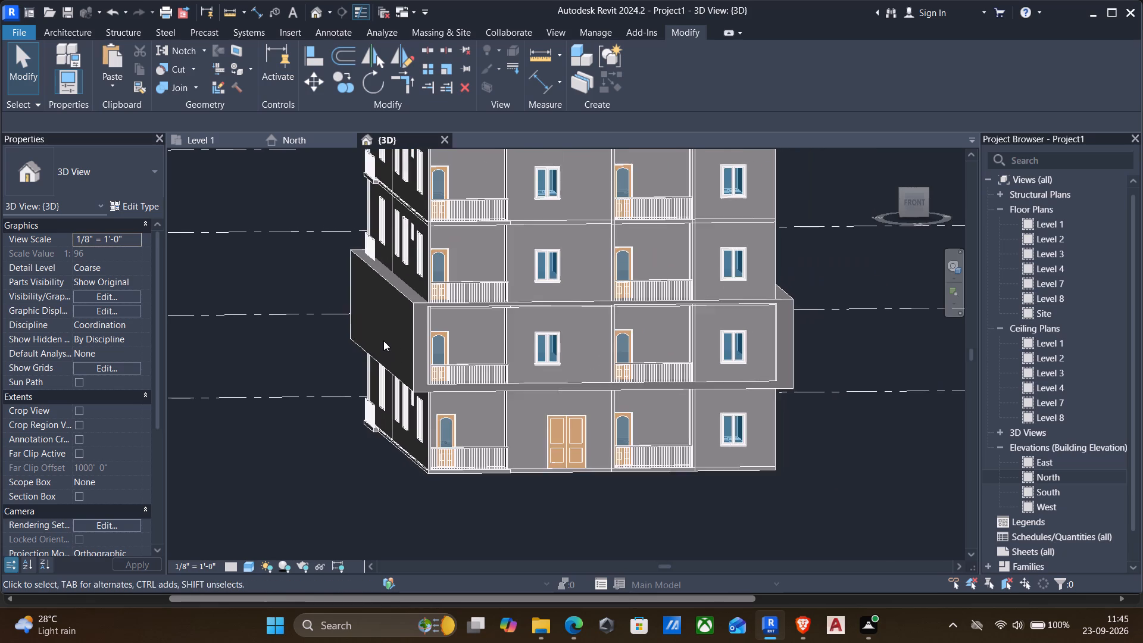
{"action": "middle_click_drag", "start_coordinate": [387, 340], "coordinate": [311, 345], "text": "shift"}
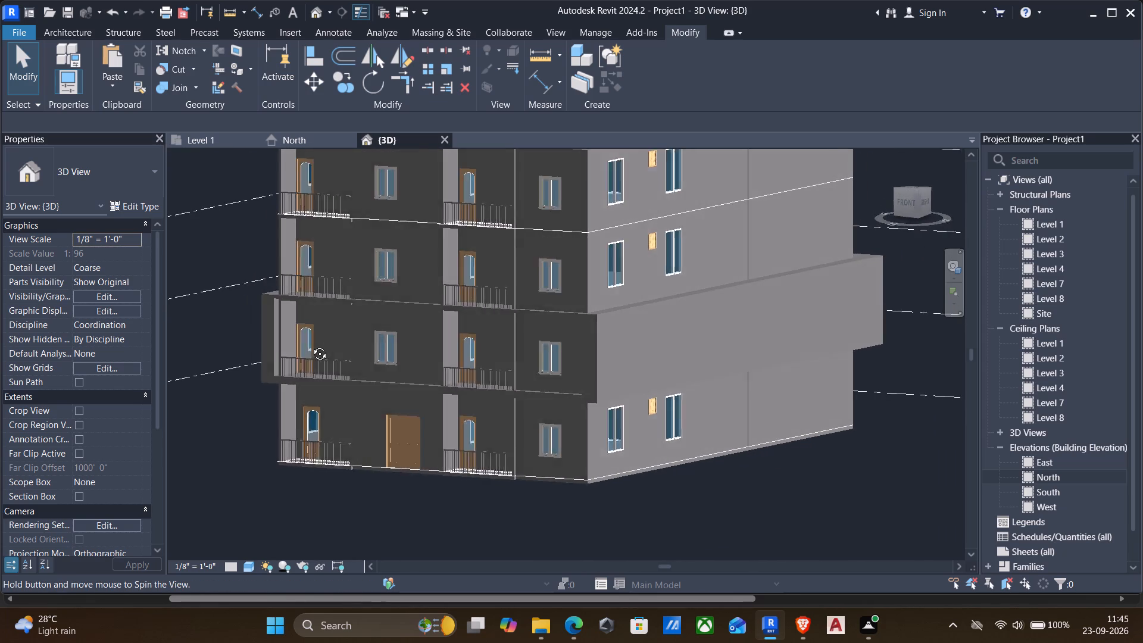
{"action": "middle_click_drag", "start_coordinate": [311, 345], "coordinate": [348, 334], "text": "shift"}
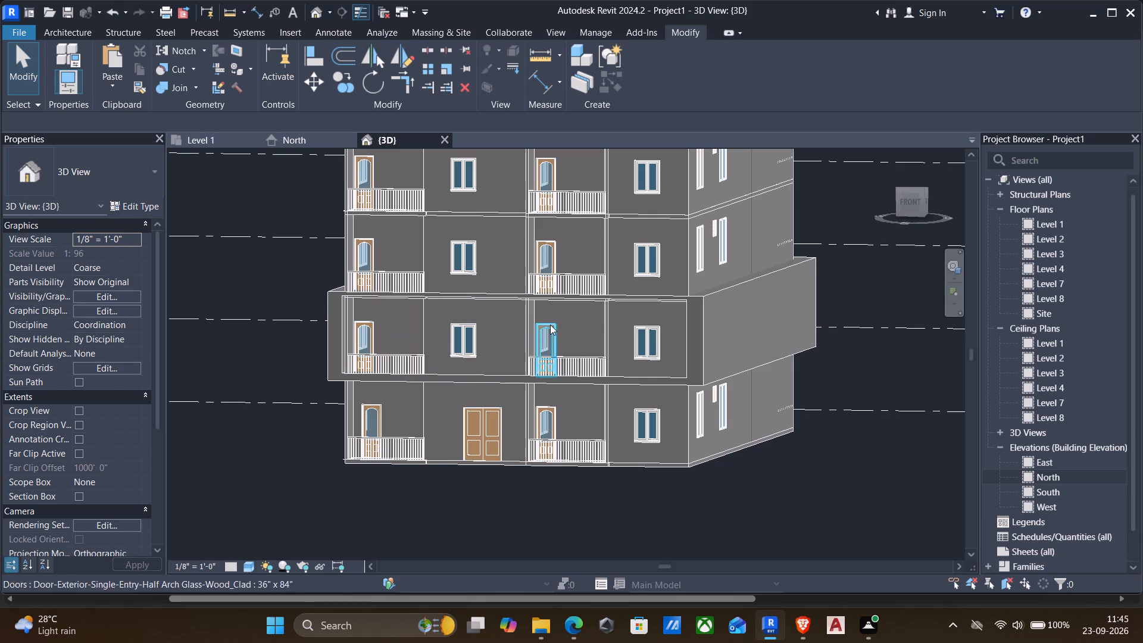
{"action": "middle_click_drag", "start_coordinate": [606, 317], "coordinate": [607, 342], "text": "shift"}
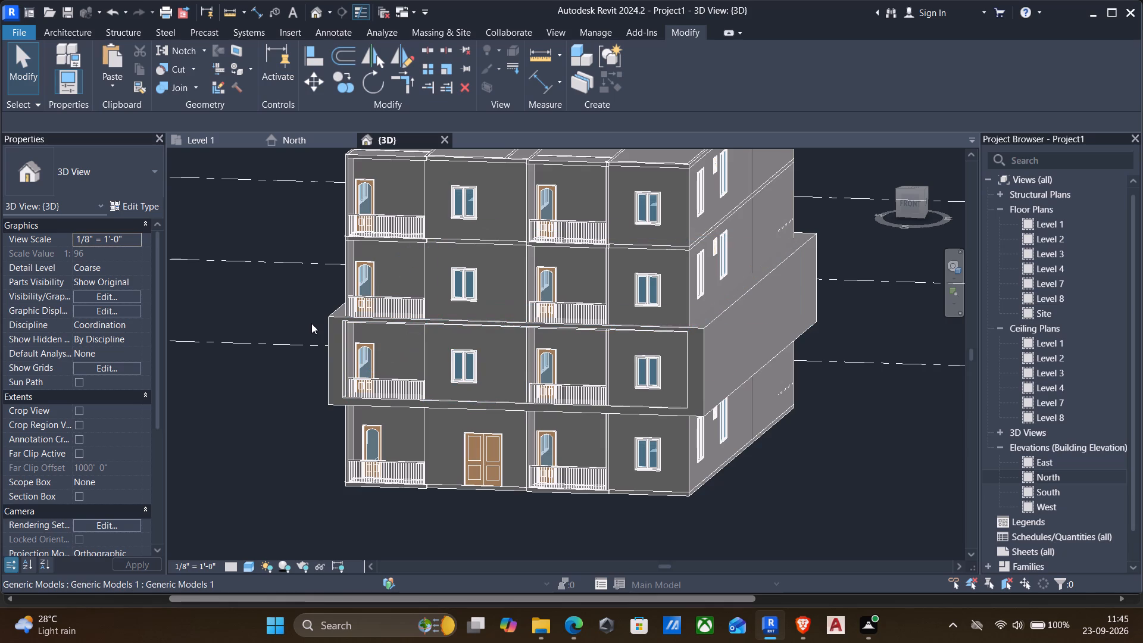
{"action": "middle_click_drag", "start_coordinate": [313, 320], "coordinate": [266, 329], "text": "shift"}
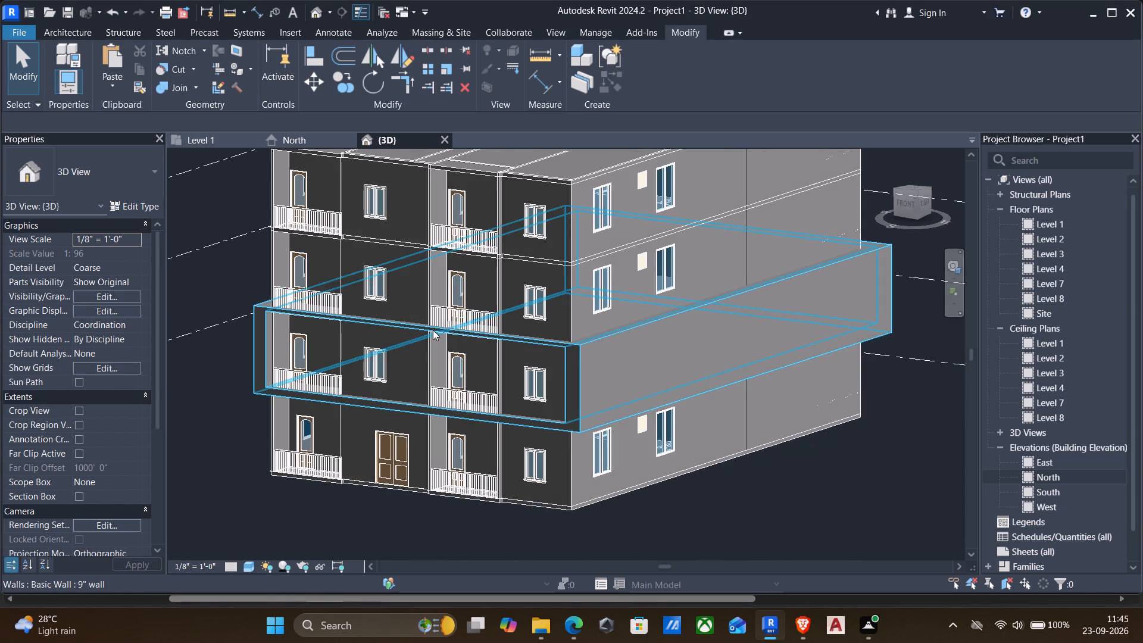
{"action": "scroll", "coordinate": [433, 330], "scroll_direction": "up", "scroll_amount": 1}
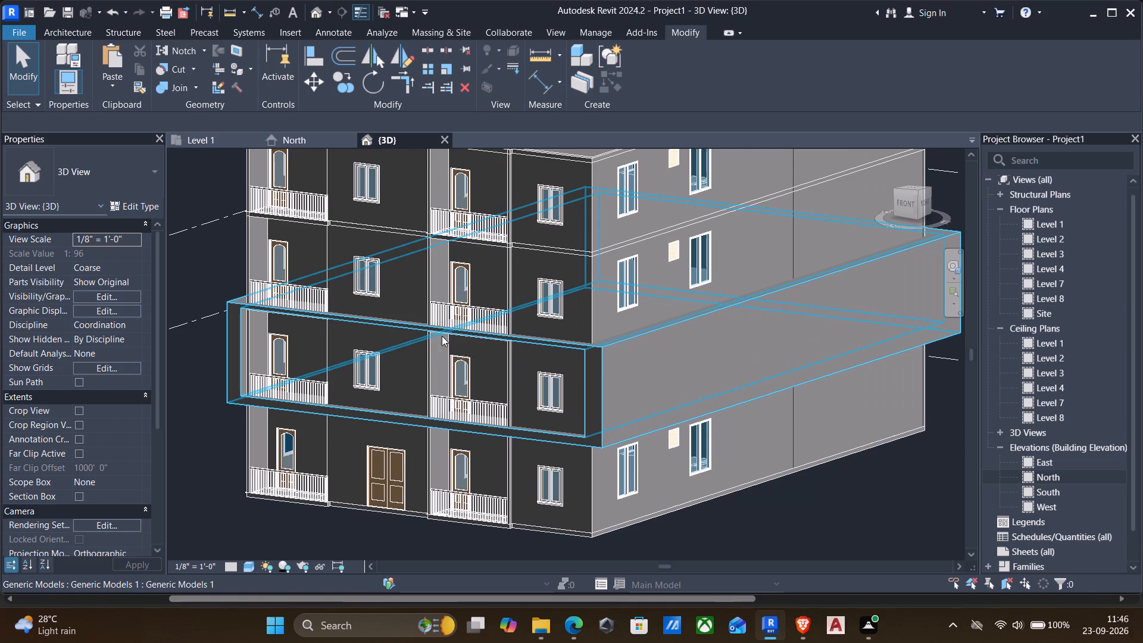
{"action": "scroll", "coordinate": [482, 390], "scroll_direction": "up", "scroll_amount": 1}
{"action": "middle_click_drag", "start_coordinate": [499, 392], "coordinate": [476, 404], "text": "shift"}
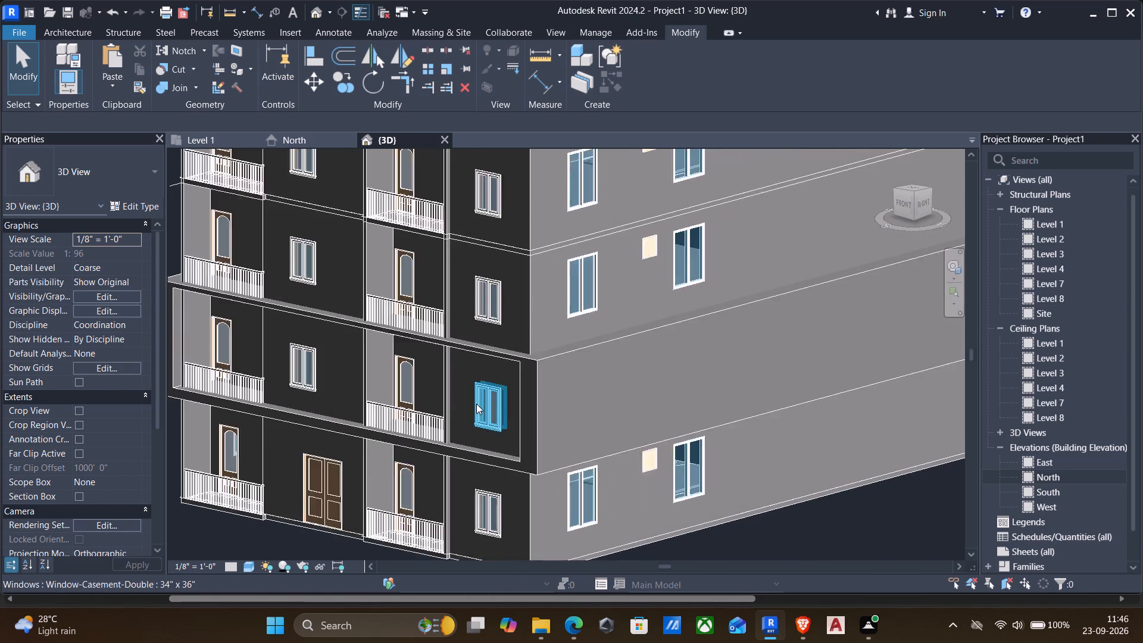
{"action": "scroll", "coordinate": [476, 404], "scroll_direction": "down", "scroll_amount": 1}
{"action": "middle_click_drag", "start_coordinate": [476, 404], "coordinate": [516, 379]}
{"action": "middle_click_drag", "start_coordinate": [540, 371], "coordinate": [521, 377], "text": "shift"}
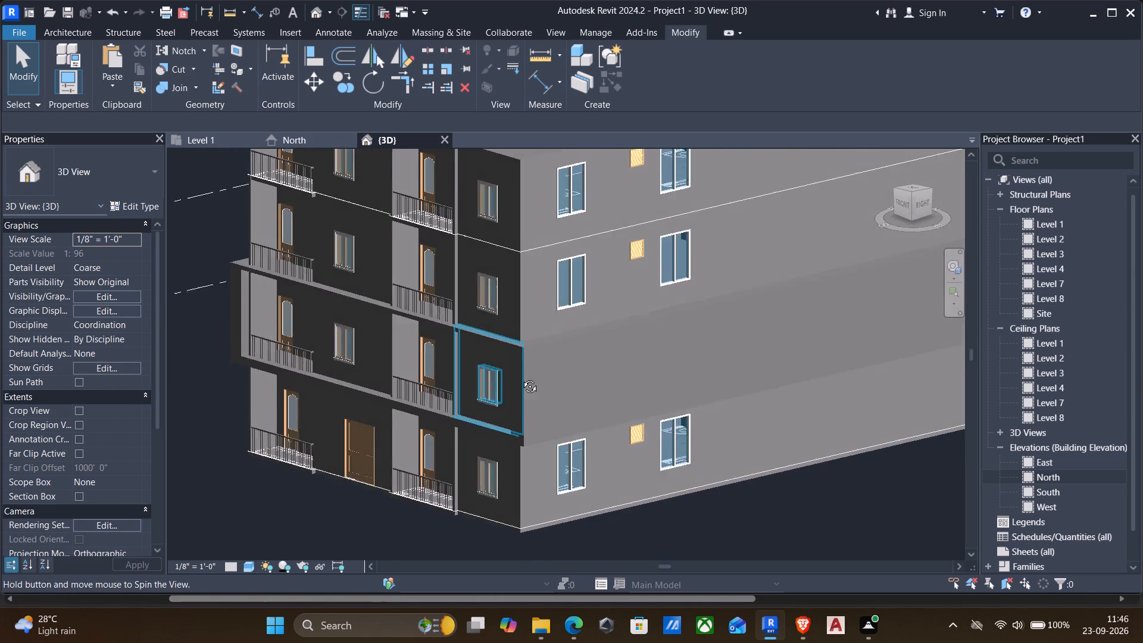
{"action": "middle_click_drag", "start_coordinate": [521, 377], "coordinate": [516, 379], "text": "shift"}
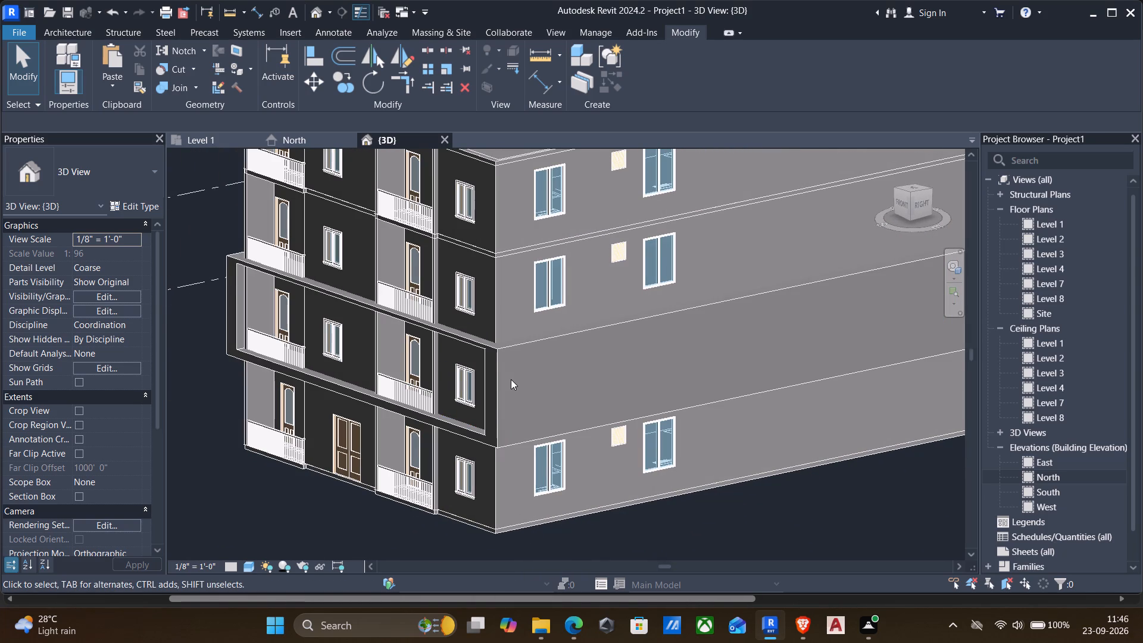
{"action": "middle_click_drag", "start_coordinate": [452, 411], "coordinate": [494, 370]}
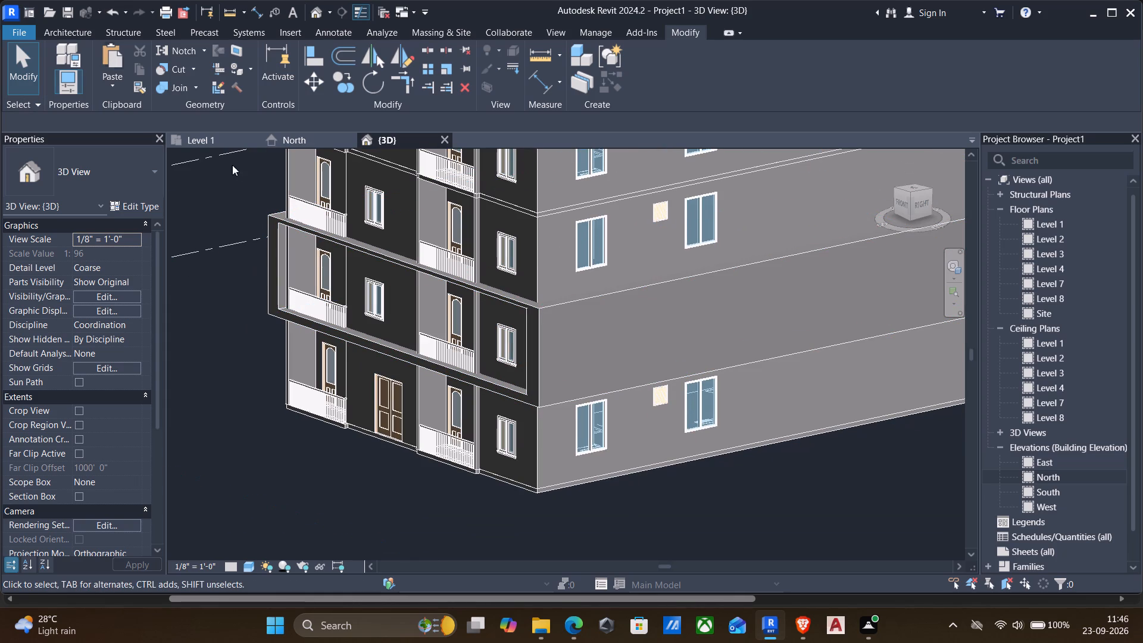
Open the second-storey frame for in-place editing and set the work plane on the front face of its lower band.
{"action": "left_click", "coordinate": [345, 343]}
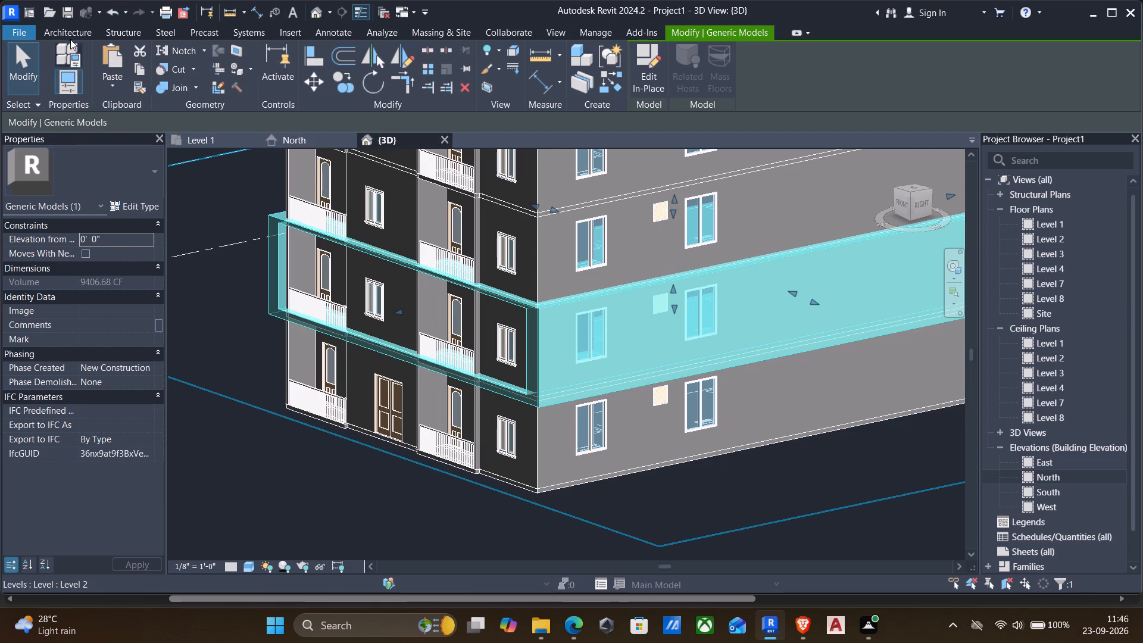
{"action": "left_click", "coordinate": [658, 75]}
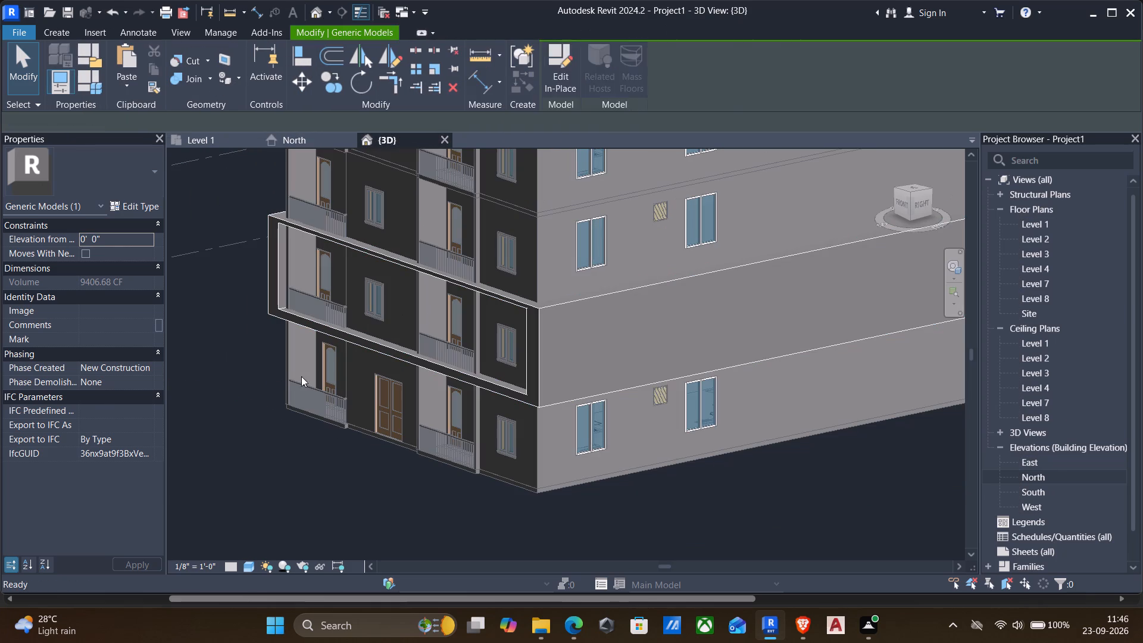
{"action": "left_click", "coordinate": [45, 31]}
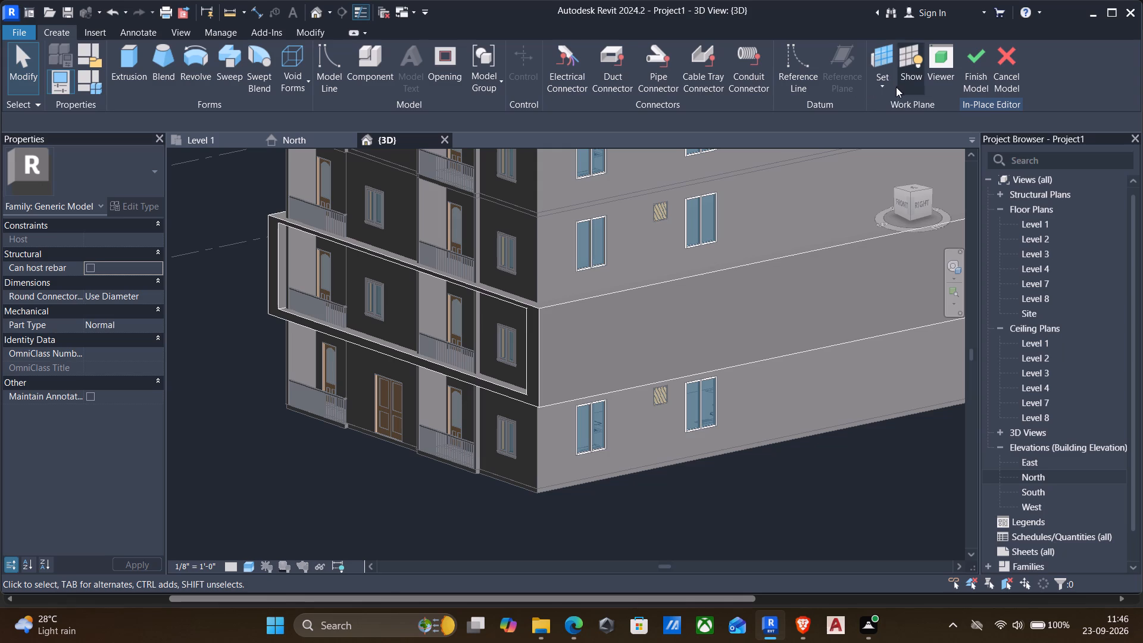
{"action": "left_click", "coordinate": [886, 96]}
{"action": "left_click", "coordinate": [889, 89]}
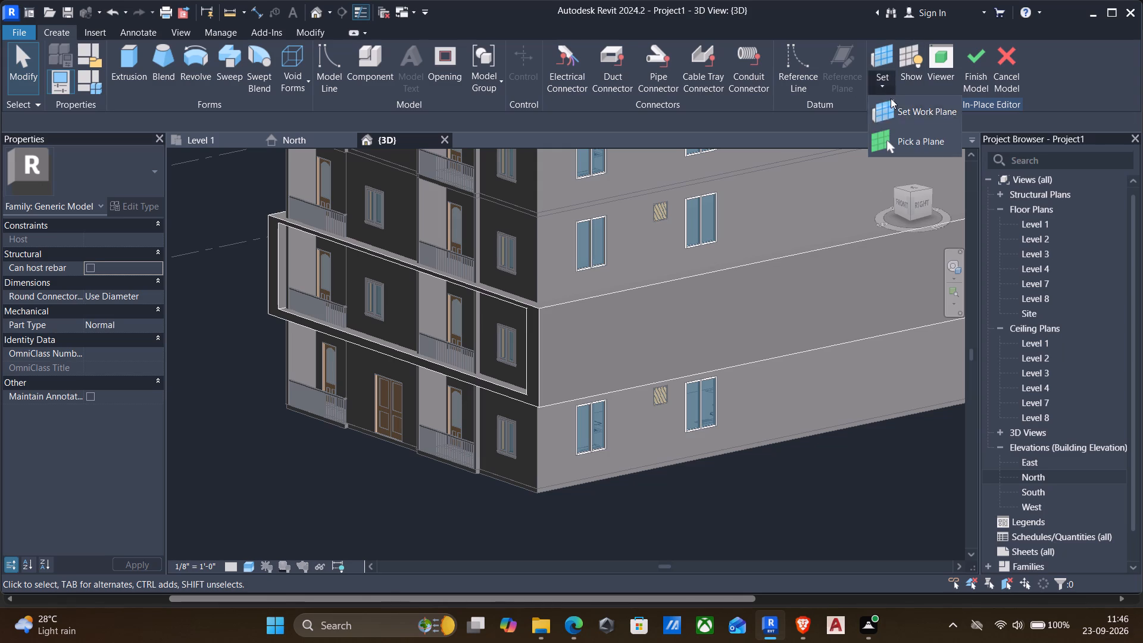
{"action": "left_click", "coordinate": [919, 141]}
{"action": "left_click", "coordinate": [394, 353]}
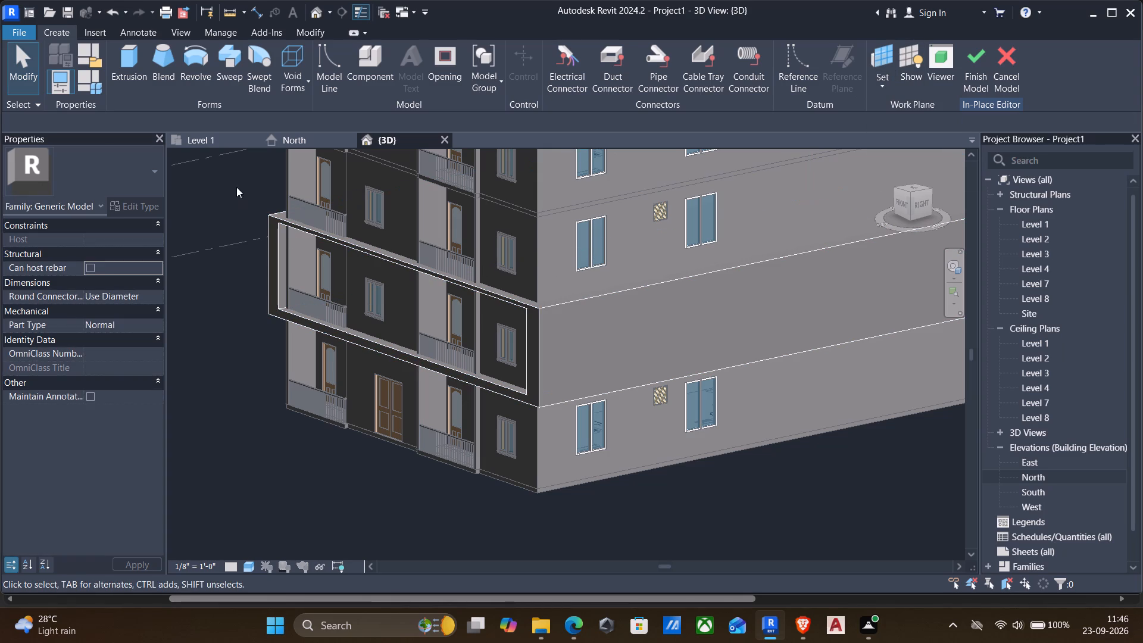
Start an extrusion and sketch a rectangle about 15'-5" by 1'-0" on the frame's lower front band above the double entrance door.
{"action": "left_click", "coordinate": [140, 70]}
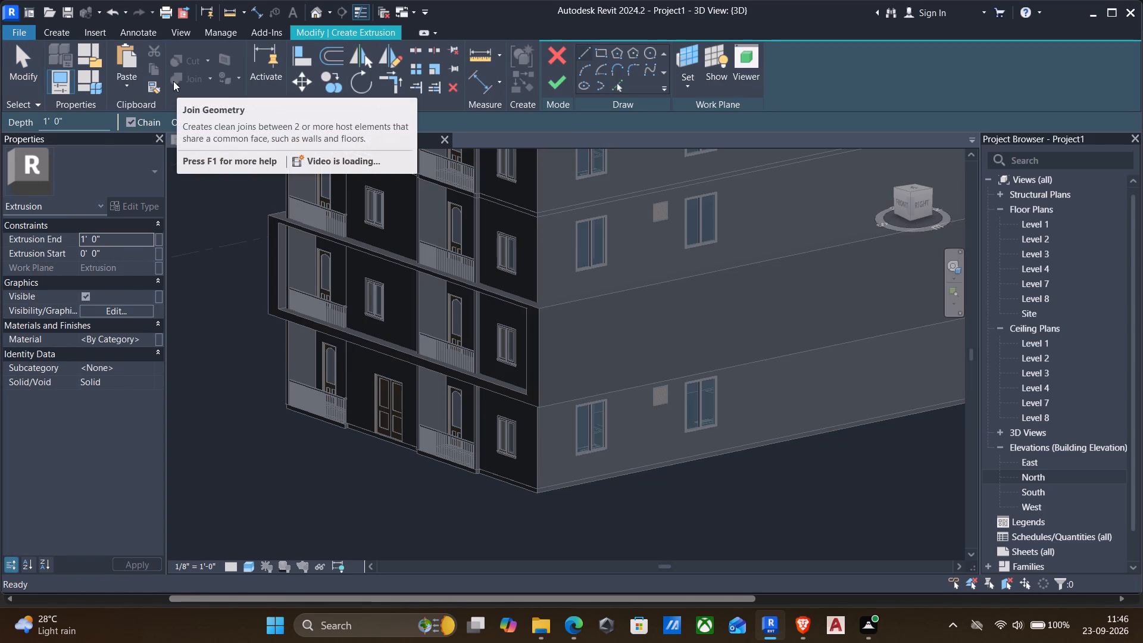
{"action": "left_click", "coordinate": [692, 87]}
{"action": "left_click", "coordinate": [711, 133]}
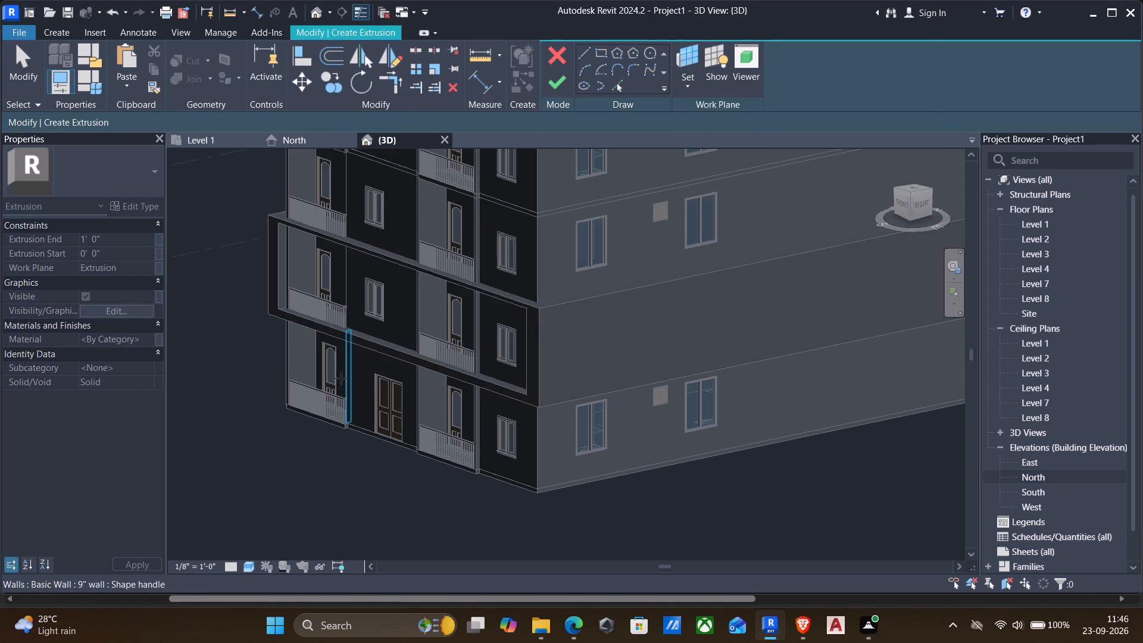
{"action": "scroll", "coordinate": [392, 380], "scroll_direction": "up", "scroll_amount": 2}
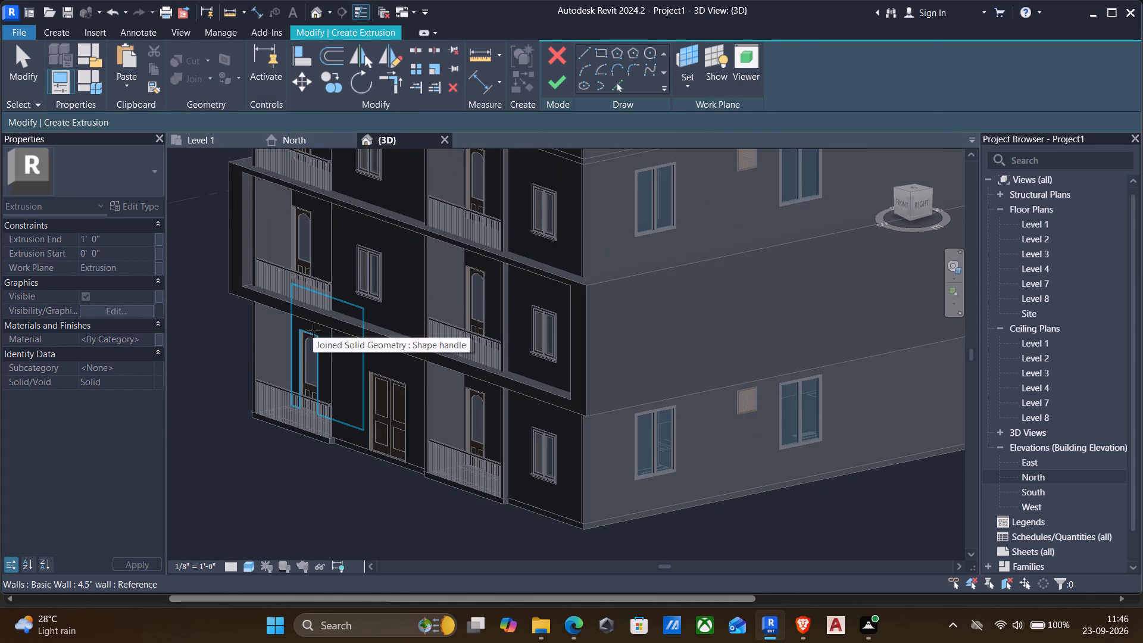
{"action": "middle_click_drag", "start_coordinate": [783, 227], "coordinate": [785, 227], "text": "shift"}
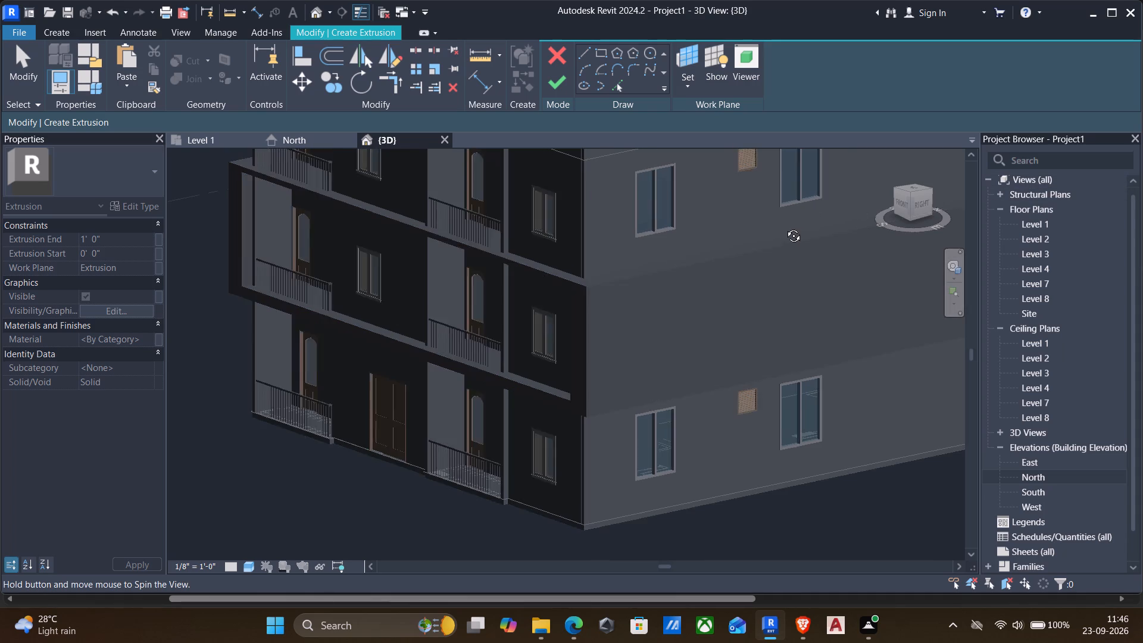
{"action": "middle_click_drag", "start_coordinate": [785, 227], "coordinate": [889, 213], "text": "shift"}
{"action": "middle_click_drag", "start_coordinate": [813, 289], "coordinate": [788, 268]}
{"action": "middle_click_drag", "start_coordinate": [718, 327], "coordinate": [691, 314]}
{"action": "scroll", "coordinate": [627, 326], "scroll_direction": "up", "scroll_amount": 2}
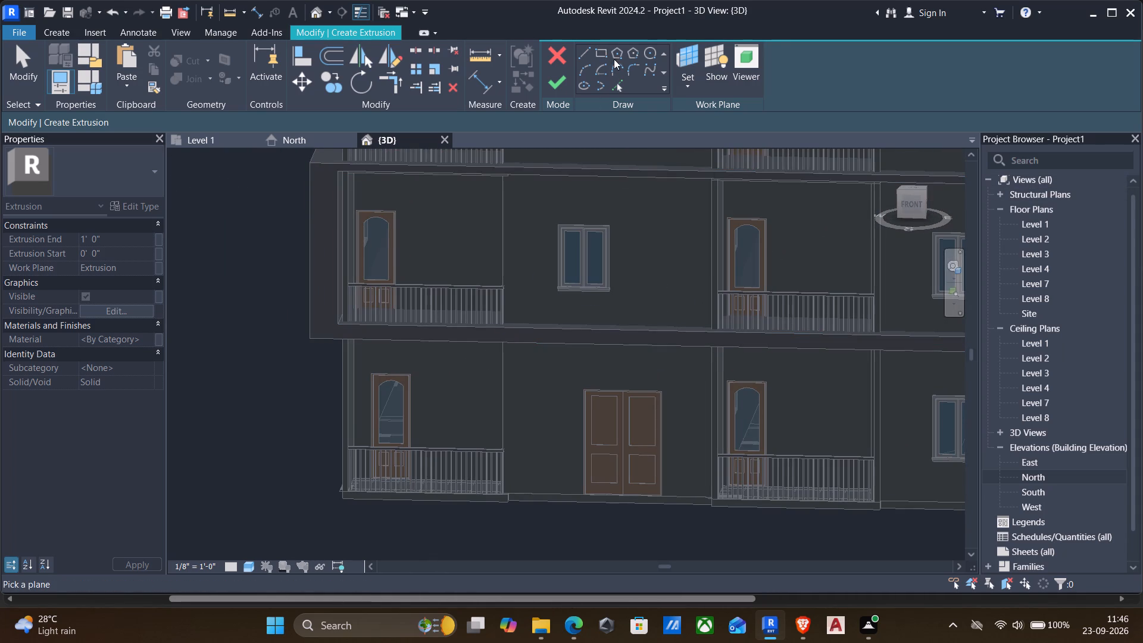
{"action": "left_click", "coordinate": [597, 53]}
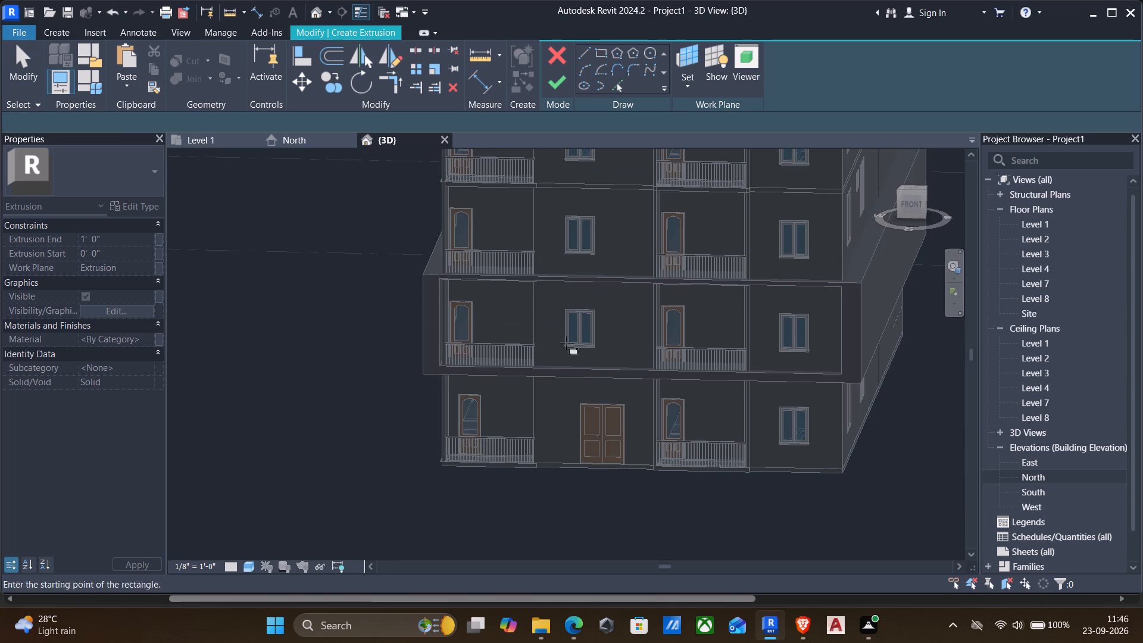
{"action": "scroll", "coordinate": [557, 405], "scroll_direction": "up", "scroll_amount": 3}
{"action": "scroll", "coordinate": [521, 374], "scroll_direction": "up", "scroll_amount": 5}
{"action": "scroll", "coordinate": [535, 338], "scroll_direction": "down", "scroll_amount": 3}
{"action": "middle_click_drag", "start_coordinate": [534, 341], "coordinate": [517, 341]}
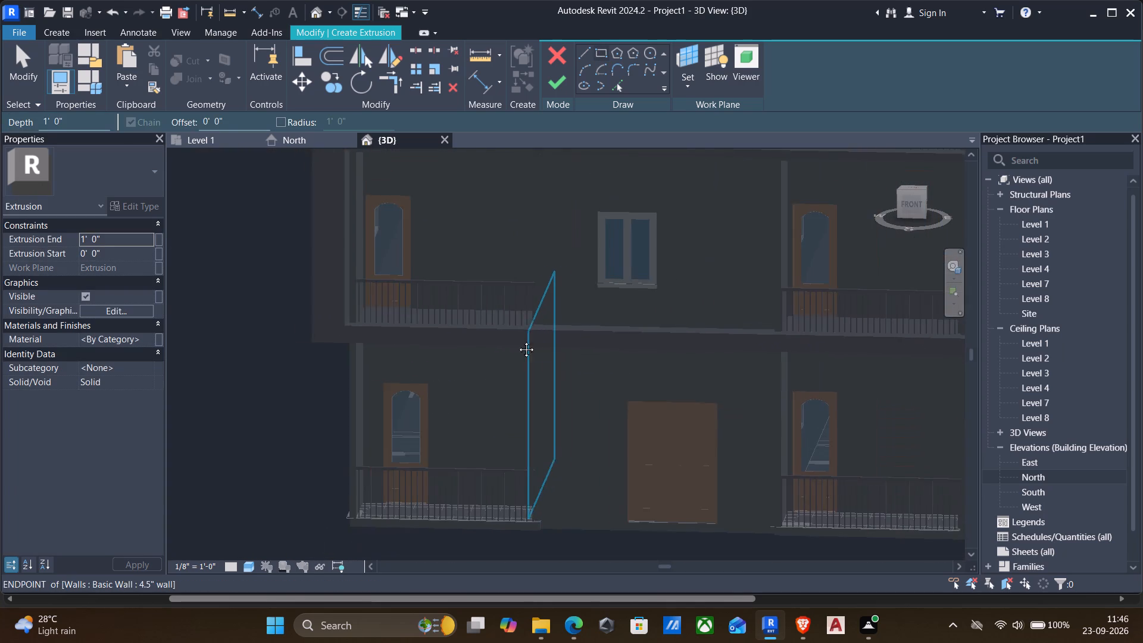
{"action": "middle_click_drag", "start_coordinate": [517, 341], "coordinate": [508, 336]}
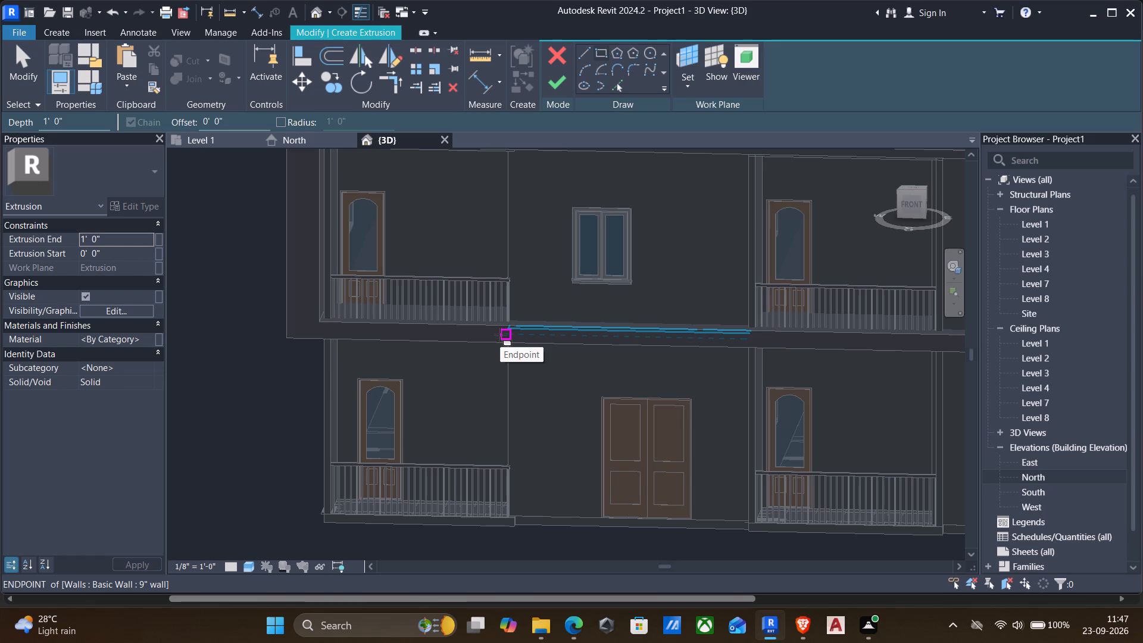
{"action": "scroll", "coordinate": [506, 331], "scroll_direction": "up", "scroll_amount": 3}
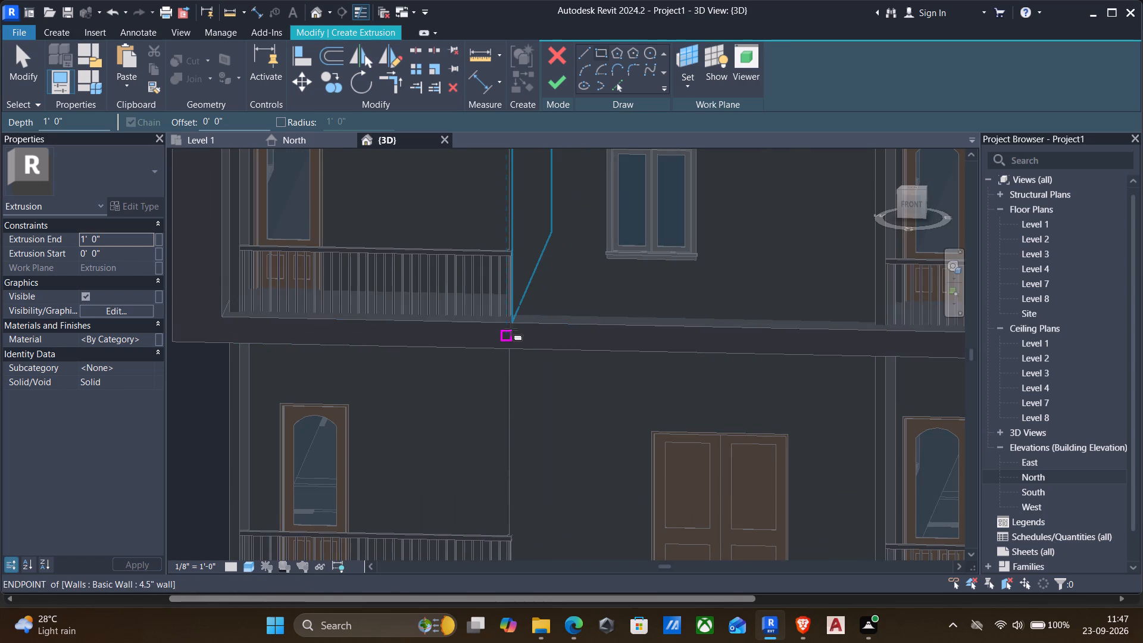
{"action": "left_click", "coordinate": [509, 326]}
{"action": "middle_click_drag", "start_coordinate": [674, 356], "coordinate": [622, 349]}
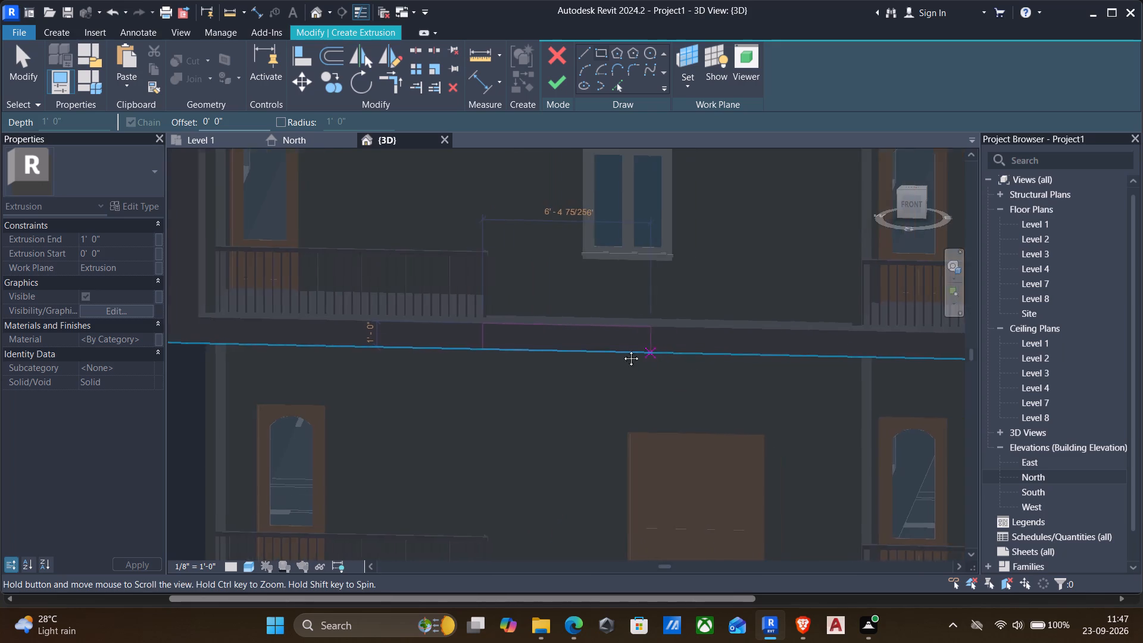
{"action": "middle_click_drag", "start_coordinate": [622, 349], "coordinate": [548, 335]}
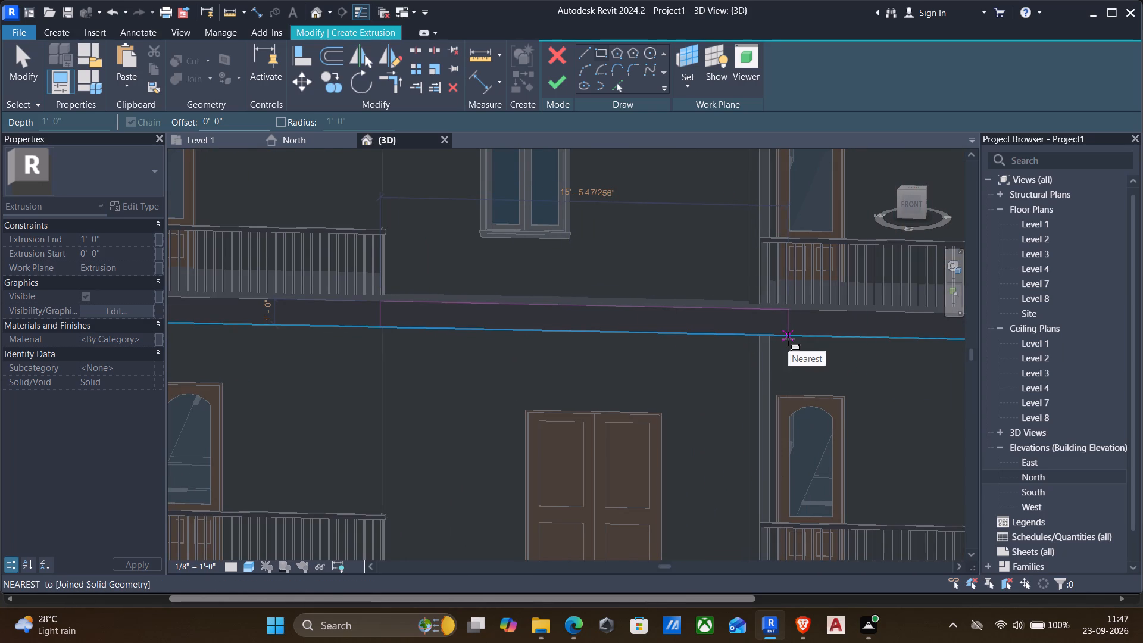
{"action": "left_click", "coordinate": [788, 339]}
{"action": "key", "text": "Escape"}
{"action": "key", "text": "Escape"}
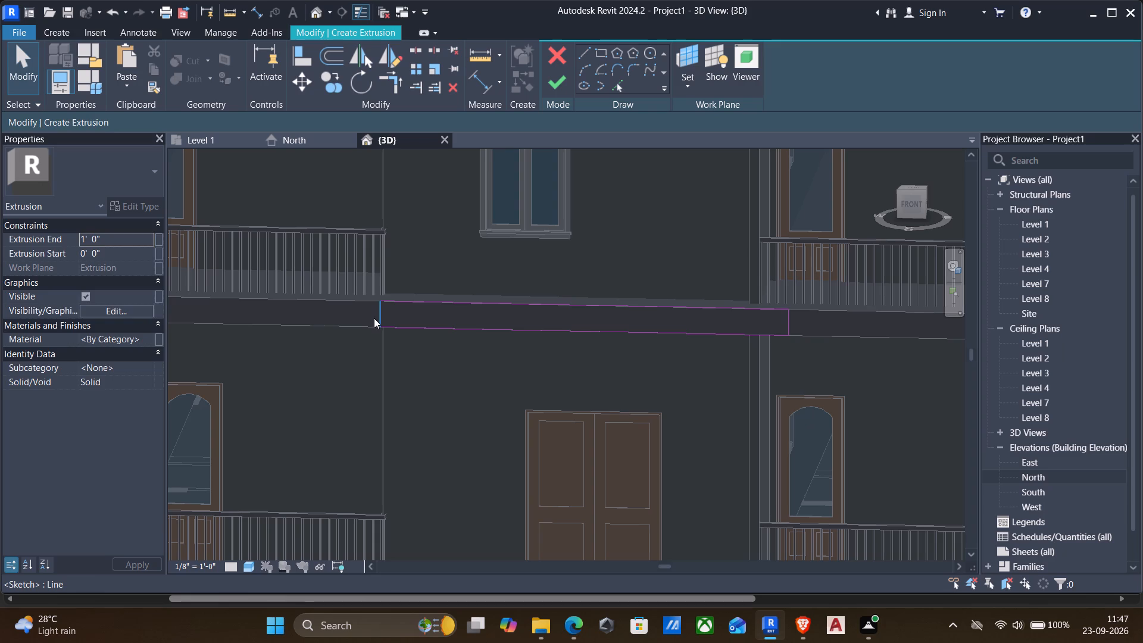
Nudge the rectangle's left edge outward by 3 inches, widening the rectangle to about 15'-8".
{"action": "left_click", "coordinate": [377, 313]}
{"action": "key", "text": "Left"}
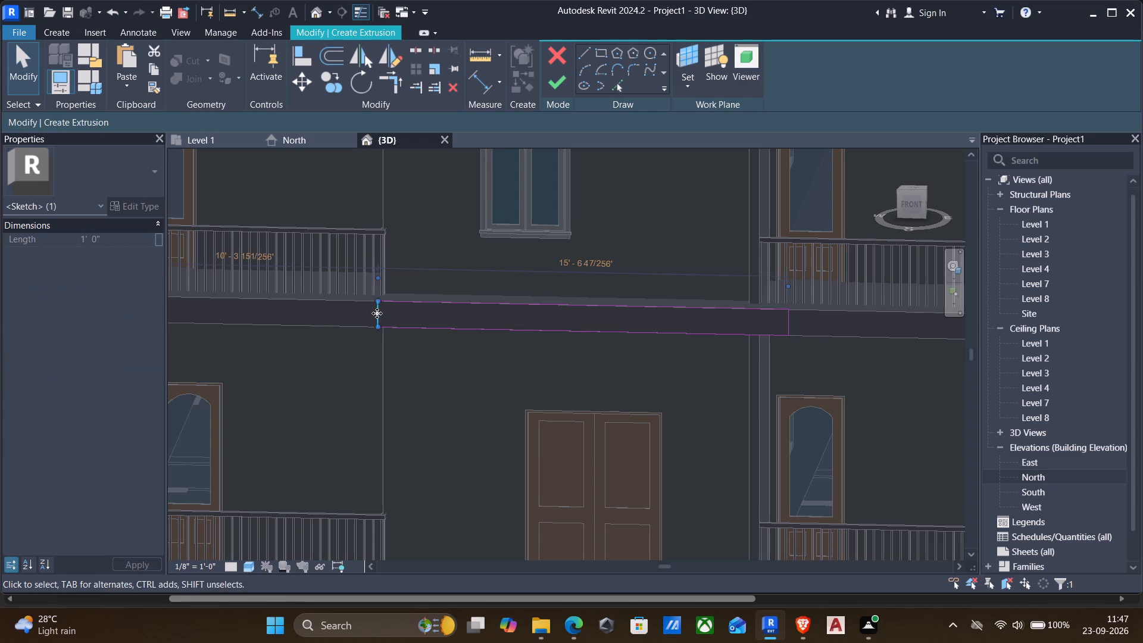
{"action": "key", "text": "Left"}
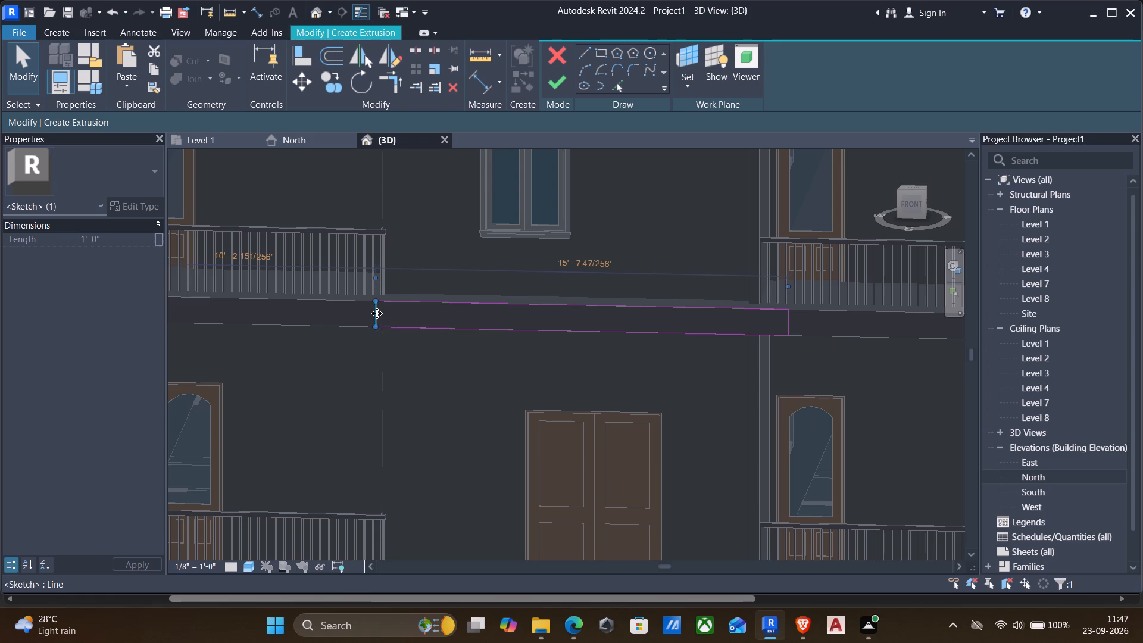
{"action": "key", "text": "Left"}
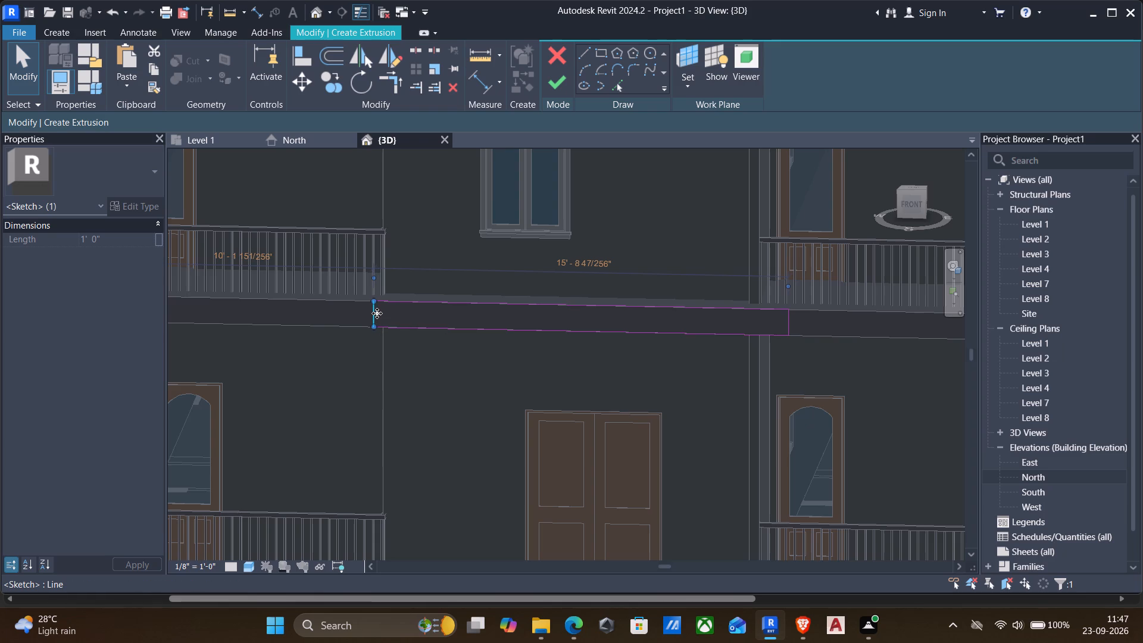
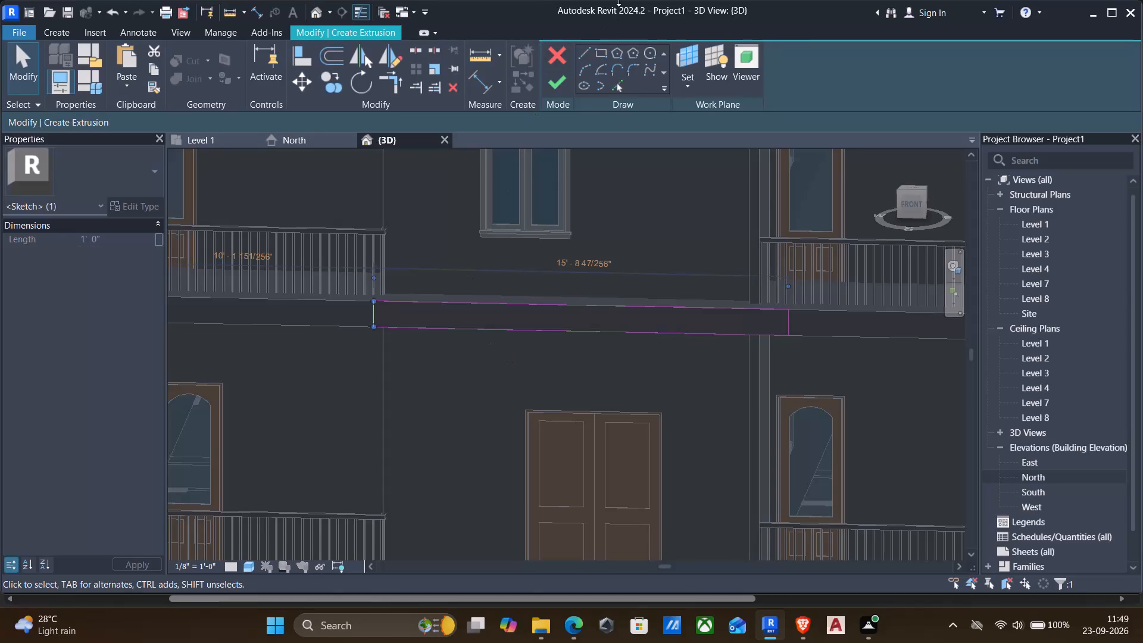
Finish the extrusion sketch and stretch the extrusion outward above the double entrance door to a depth of about 10'-11".
{"action": "left_click", "coordinate": [555, 88]}
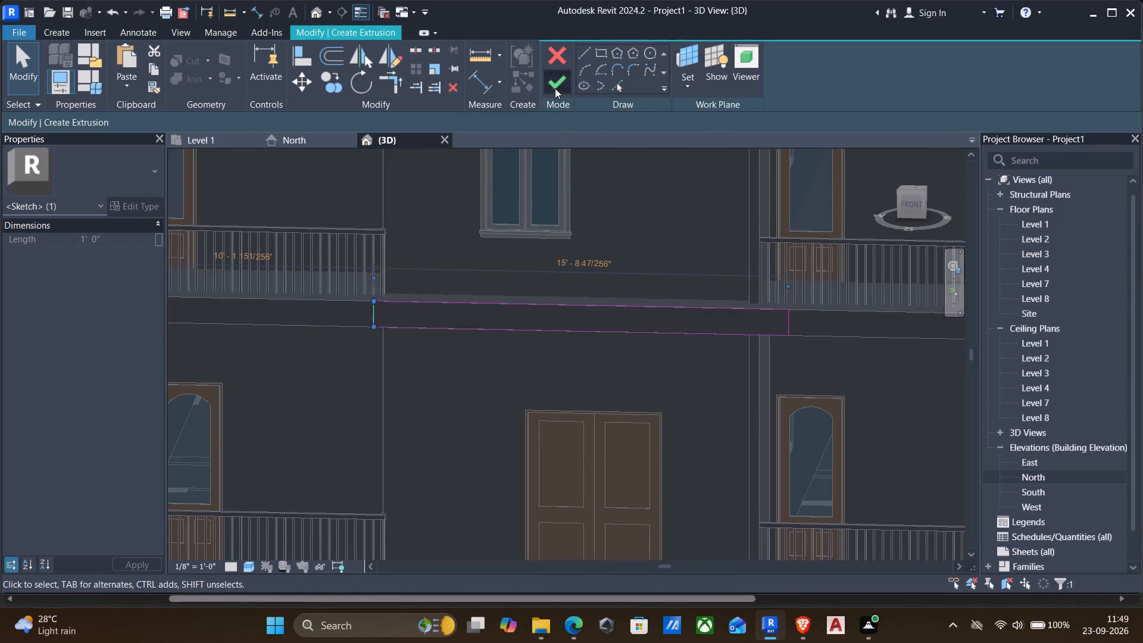
{"action": "scroll", "coordinate": [558, 209], "scroll_direction": "down", "scroll_amount": 3}
{"action": "middle_click_drag", "start_coordinate": [548, 433], "coordinate": [497, 444], "text": "shift"}
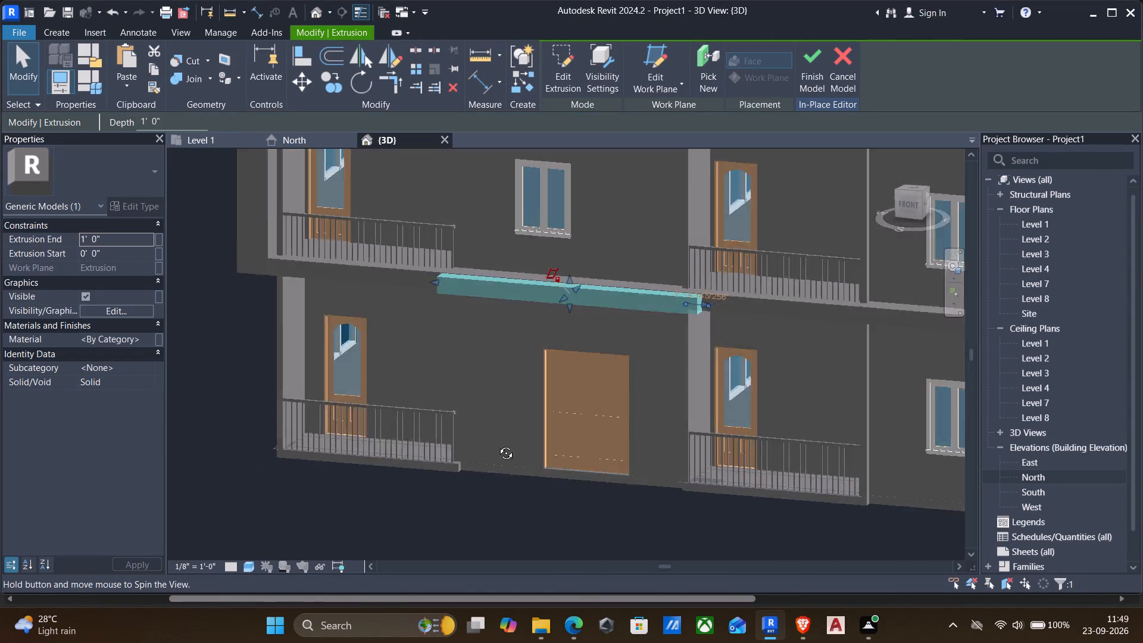
{"action": "middle_click_drag", "start_coordinate": [497, 444], "coordinate": [469, 445], "text": "shift"}
{"action": "left_click_drag", "start_coordinate": [559, 296], "coordinate": [474, 401]}
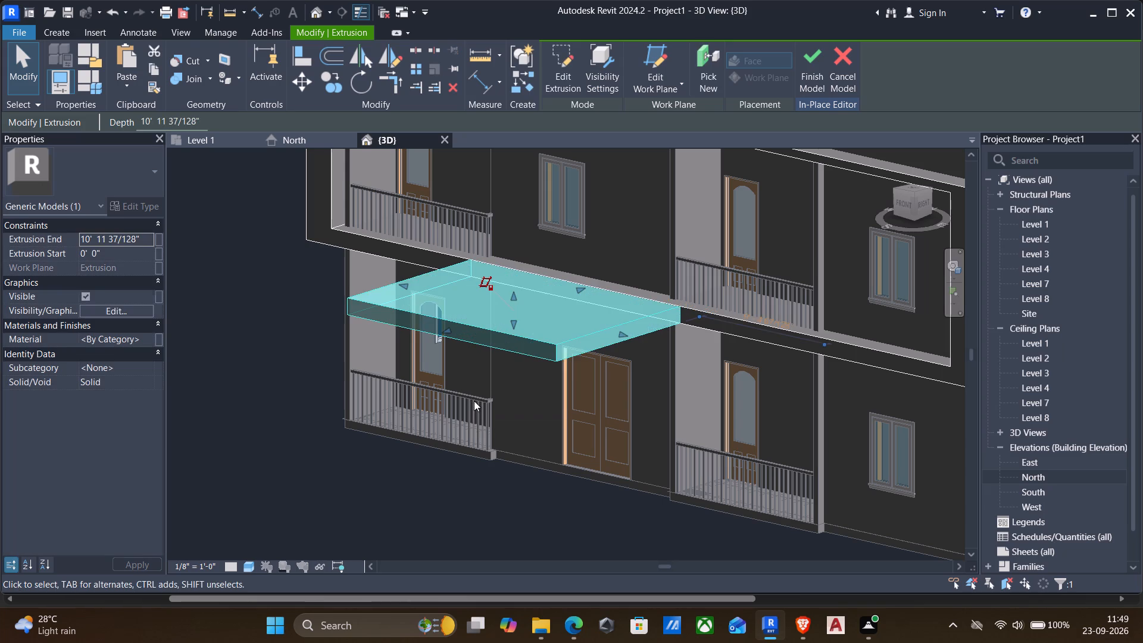
{"action": "key", "text": "Escape"}
Check the new canopy slab from the front and the corner, and finish the in-place model.
{"action": "middle_click_drag", "start_coordinate": [457, 412], "coordinate": [500, 382], "text": "shift"}
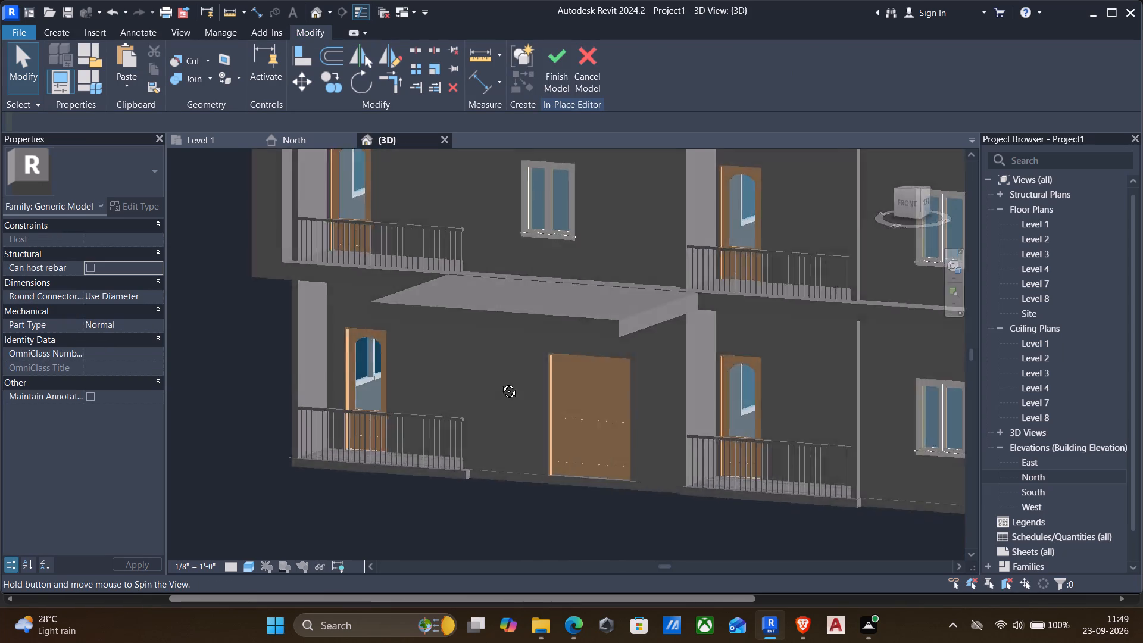
{"action": "middle_click_drag", "start_coordinate": [500, 382], "coordinate": [551, 348], "text": "shift"}
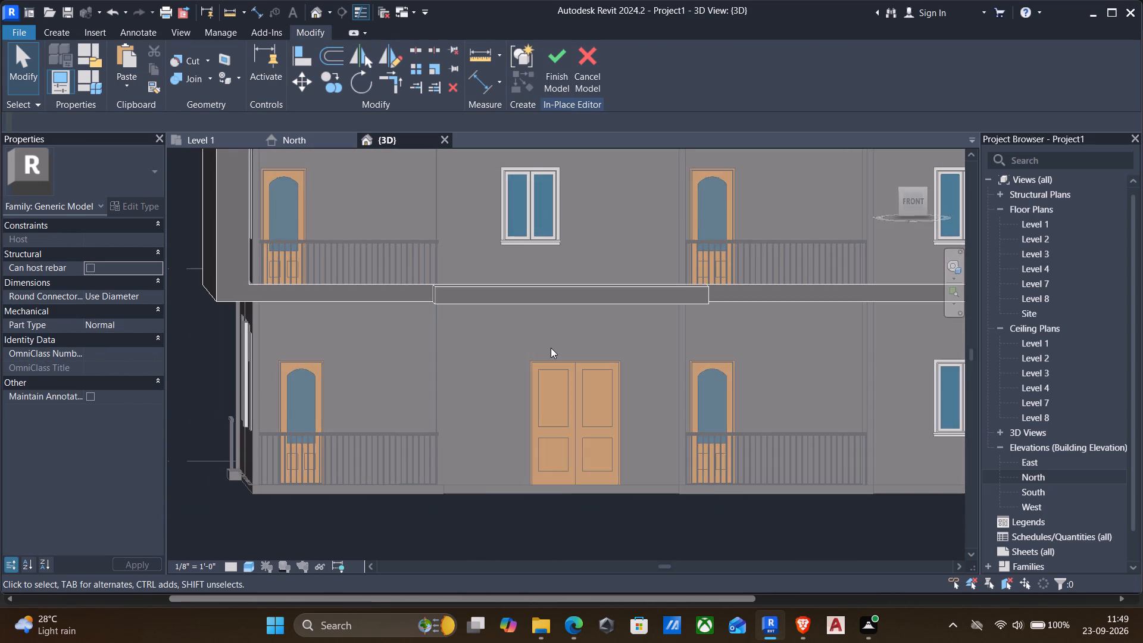
{"action": "scroll", "coordinate": [551, 348], "scroll_direction": "down", "scroll_amount": 1}
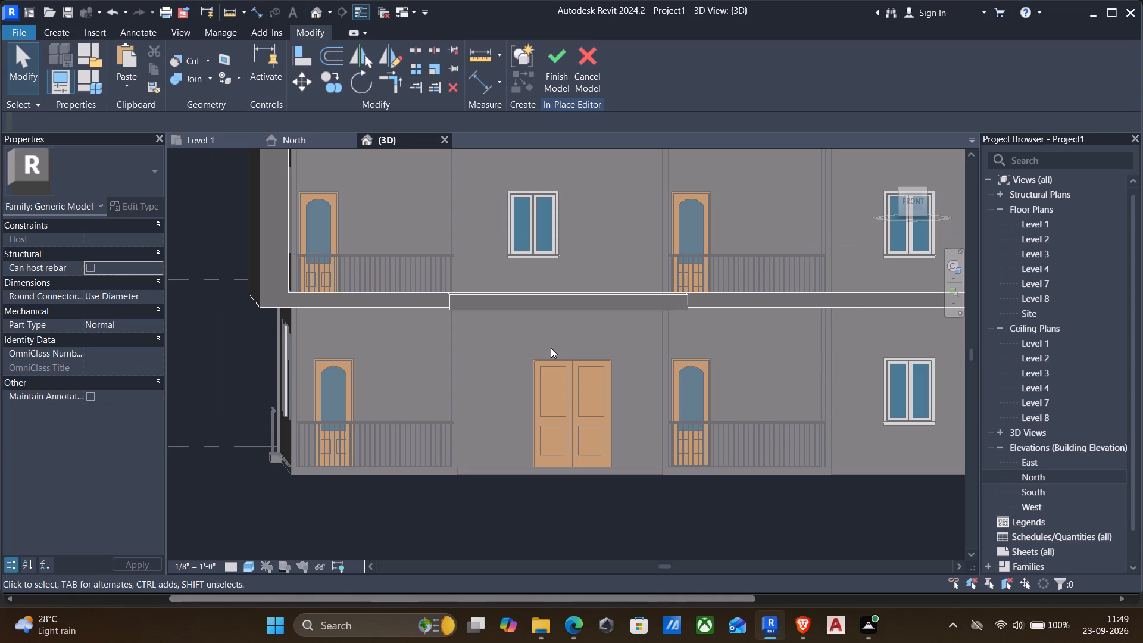
{"action": "scroll", "coordinate": [551, 348], "scroll_direction": "down", "scroll_amount": 4}
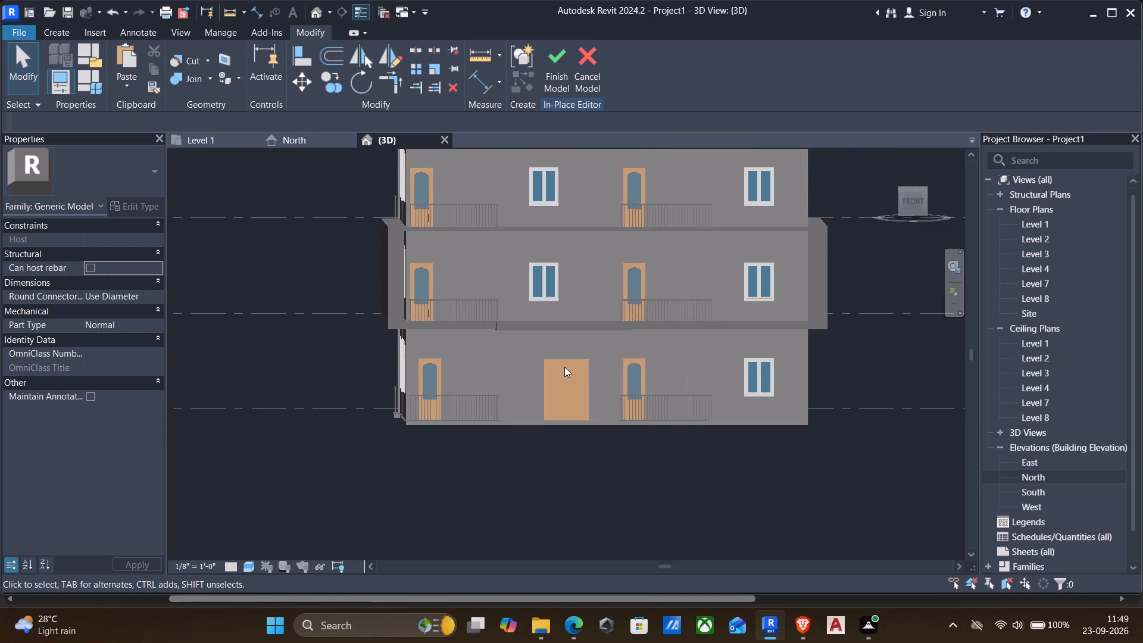
{"action": "middle_click_drag", "start_coordinate": [564, 367], "coordinate": [478, 380], "text": "shift"}
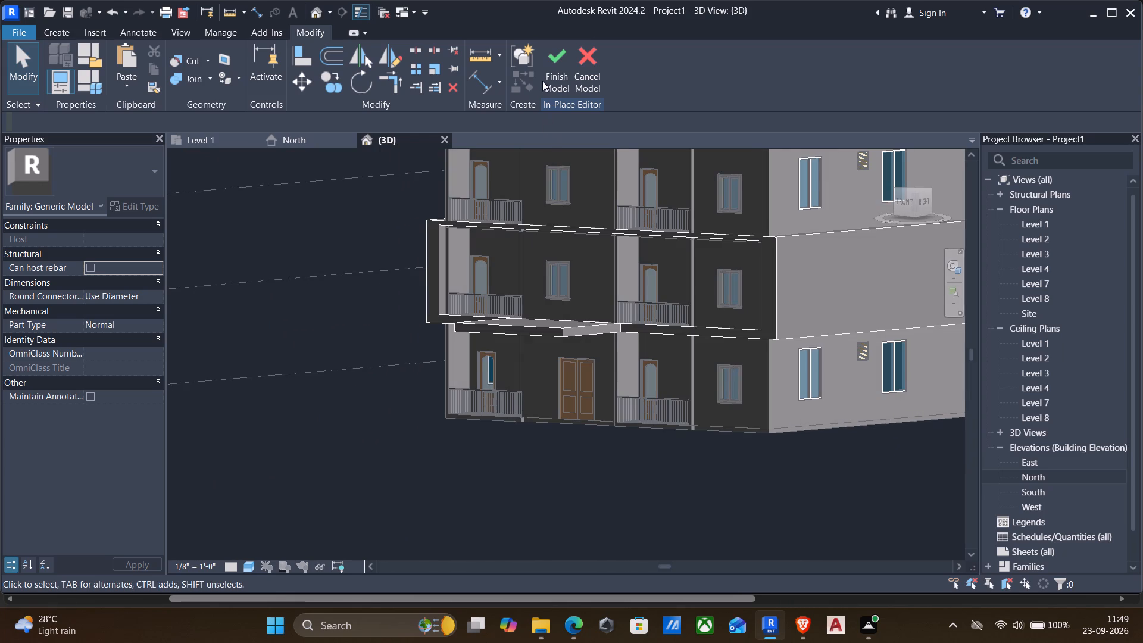
{"action": "left_click", "coordinate": [563, 49]}
Open the Level 1 6" floor's boundary for editing in the Level 1 floor plan.
{"action": "scroll", "coordinate": [540, 345], "scroll_direction": "up", "scroll_amount": 3}
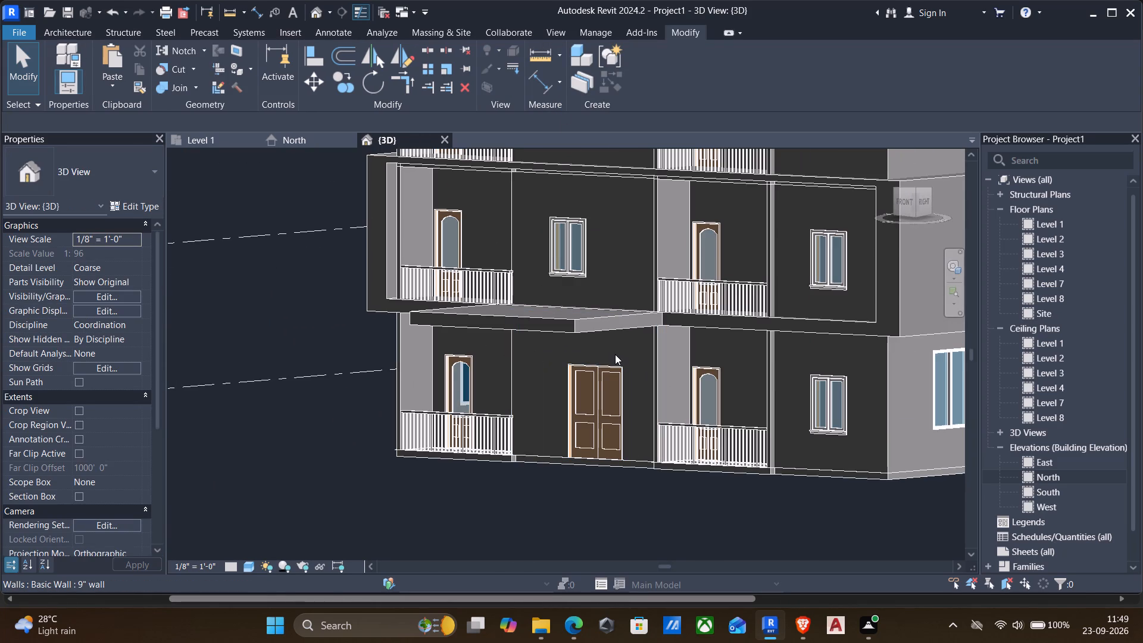
{"action": "left_click", "coordinate": [797, 477]}
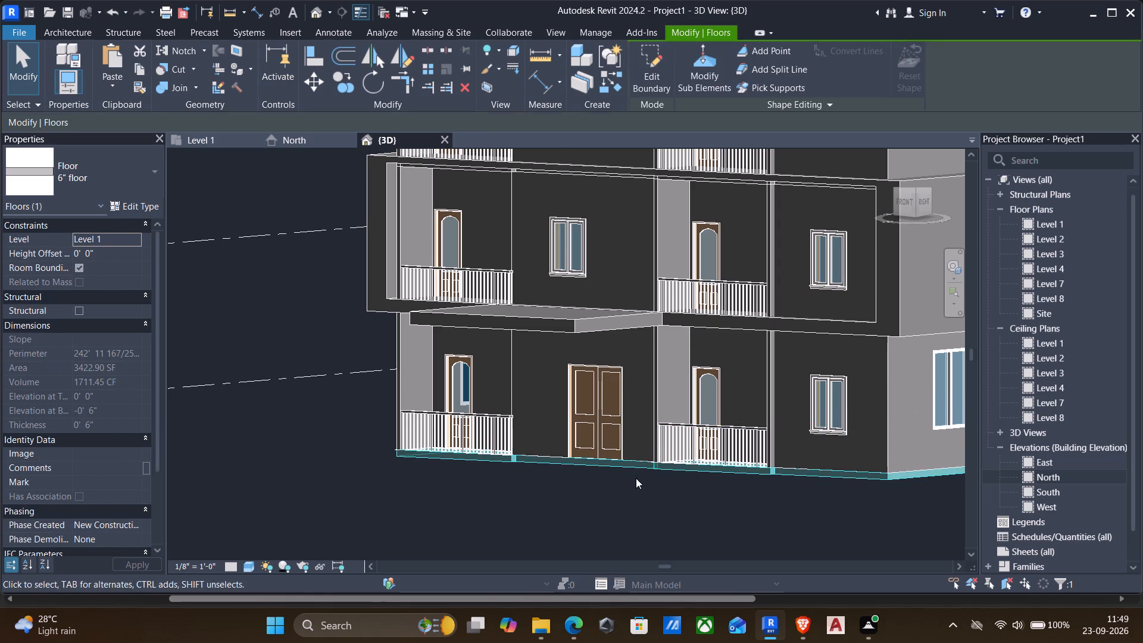
{"action": "scroll", "coordinate": [582, 469], "scroll_direction": "down", "scroll_amount": 3}
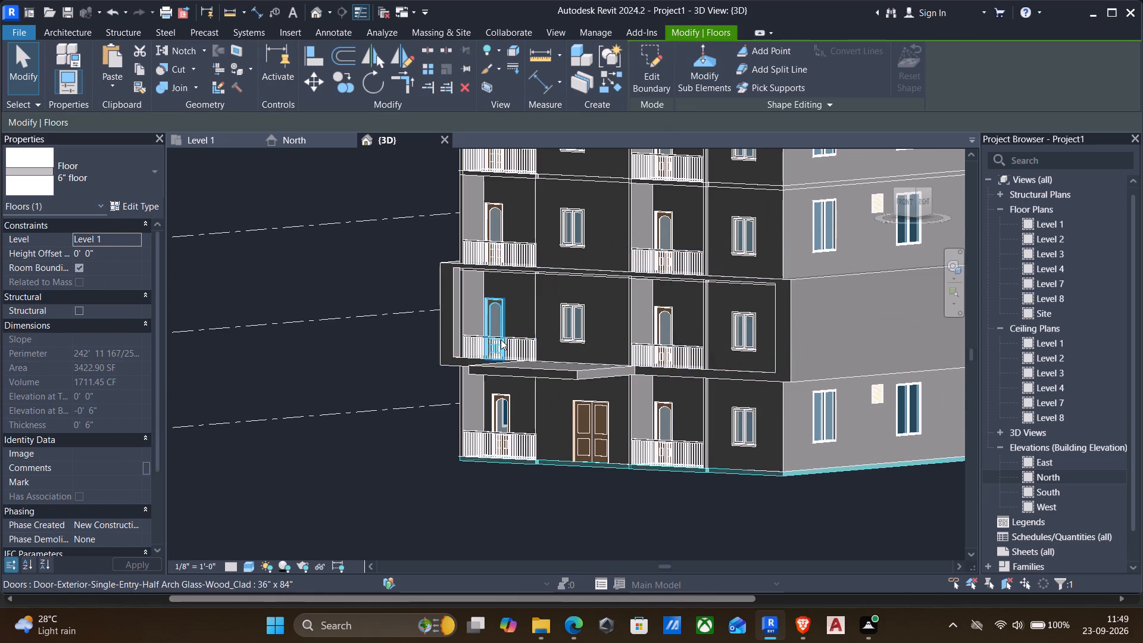
{"action": "left_click", "coordinate": [652, 82]}
{"action": "left_click", "coordinate": [195, 141]}
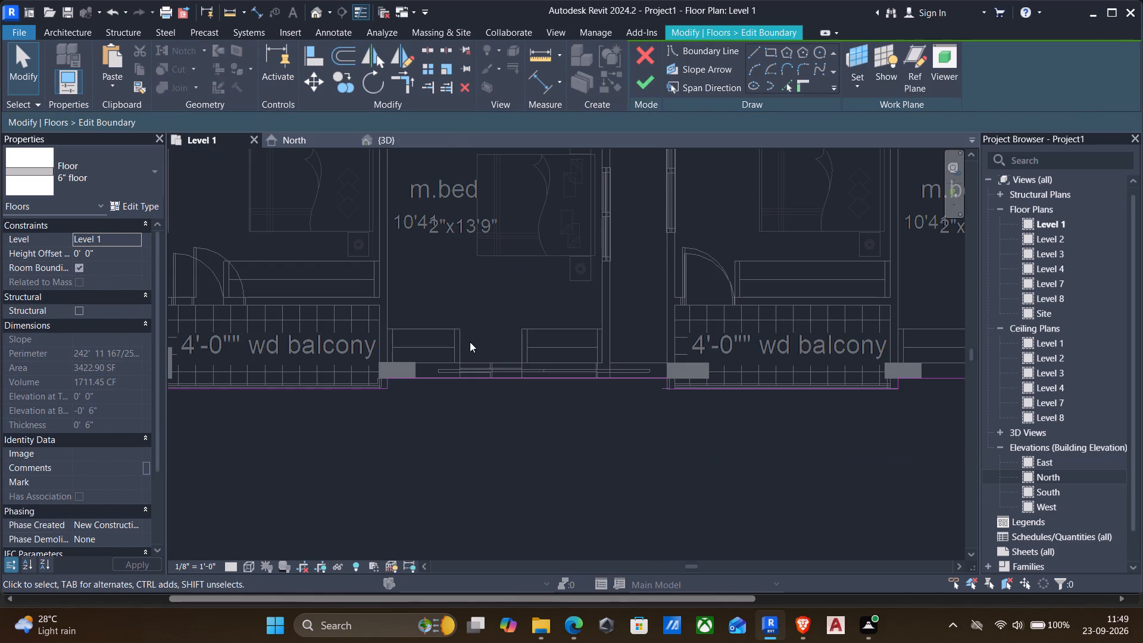
Nudge the front boundary line of the left-hand balcony outward until it lies about 12' beyond the front wall.
{"action": "scroll", "coordinate": [453, 366], "scroll_direction": "up", "scroll_amount": 2}
{"action": "middle_click_drag", "start_coordinate": [459, 464], "coordinate": [496, 344]}
{"action": "scroll", "coordinate": [501, 328], "scroll_direction": "down", "scroll_amount": 5}
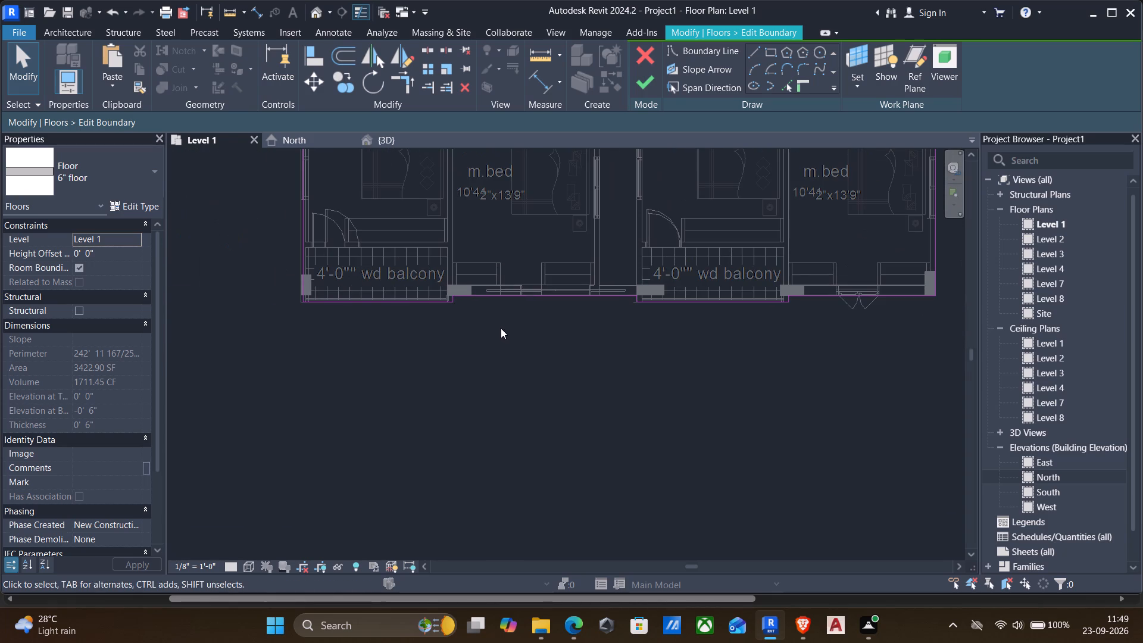
{"action": "left_click", "coordinate": [311, 305]}
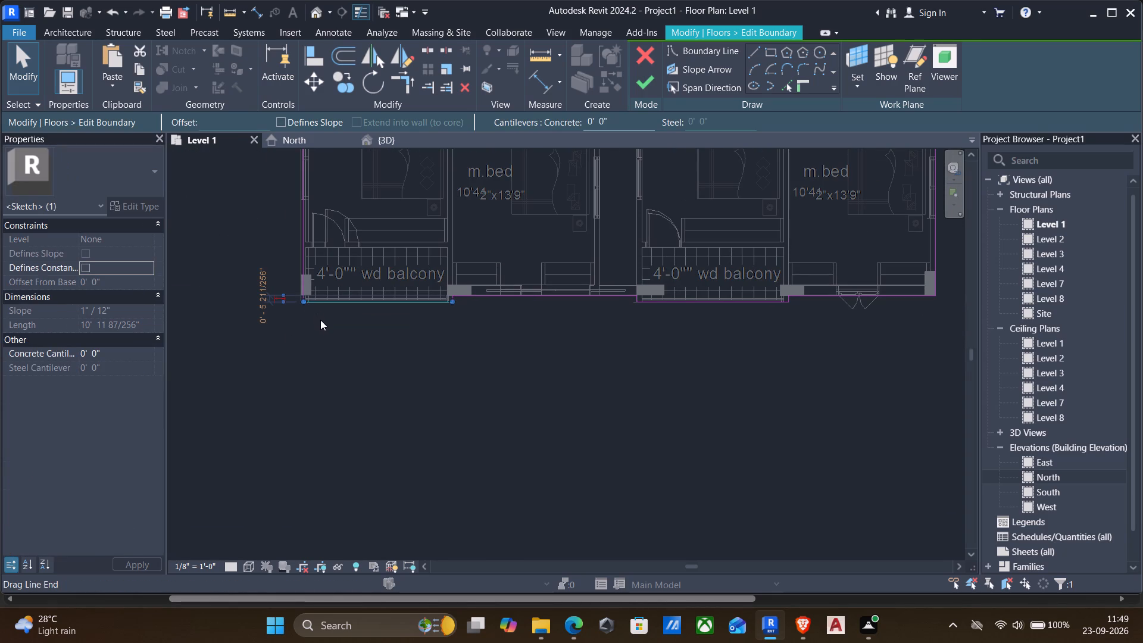
{"action": "key", "text": "Down"}
{"action": "key", "text": "Down"}
{"action": "key", "text": "Down"}
{"action": "key", "text": "Down"}
{"action": "key", "text": "Down"}
{"action": "key", "text": "Down"}
{"action": "key", "text": "Down"}
{"action": "key", "text": "Down"}
{"action": "key", "text": "Down"}
{"action": "key", "text": "Down"}
{"action": "key", "text": "Down"}
{"action": "key", "text": "Down"}
{"action": "key", "text": "Down"}
{"action": "key", "text": "Down"}
{"action": "key", "text": "Down"}
{"action": "key", "text": "Down"}
{"action": "key", "text": "Down"}
{"action": "key", "text": "Down"}
{"action": "key", "text": "Down"}
{"action": "key", "text": "Down"}
{"action": "key", "text": "Down"}
{"action": "key", "text": "Down"}
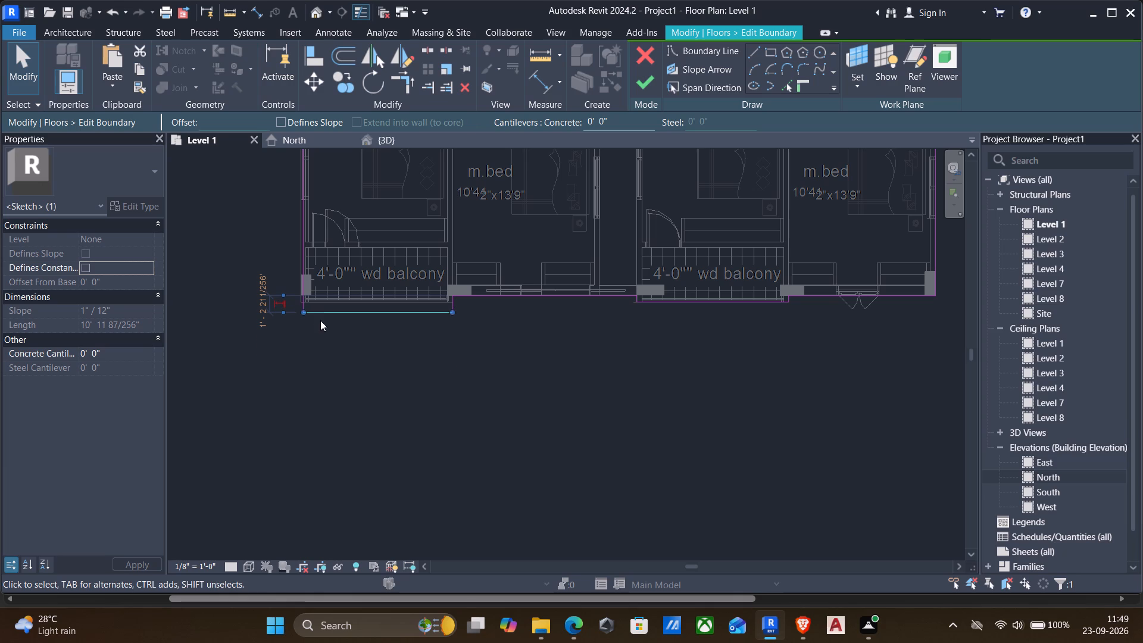
{"action": "key", "text": "Down"}
{"action": "key", "text": "Down"}
{"action": "key", "text": "Down"}
{"action": "key", "text": "Down"}
{"action": "key", "text": "Down"}
{"action": "key", "text": "Down"}
{"action": "key", "text": "Down"}
{"action": "key", "text": "Down"}
{"action": "key", "text": "Down"}
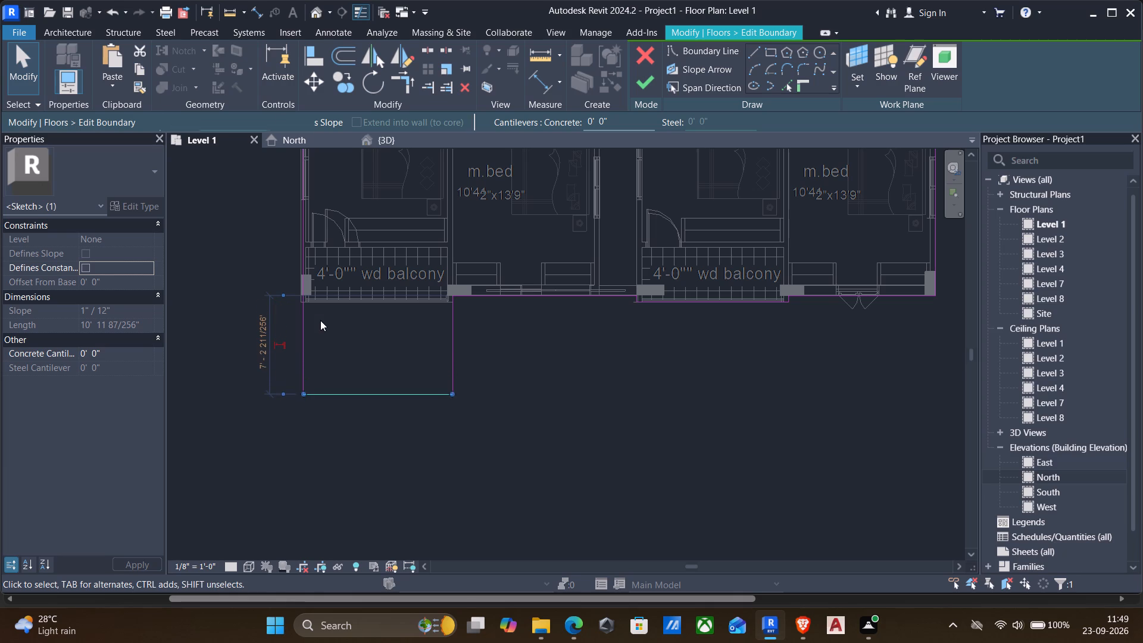
{"action": "key", "text": "Down"}
{"action": "key", "text": "Down"}
{"action": "key", "text": "Down"}
{"action": "key", "text": "Down"}
{"action": "key", "text": "Down"}
{"action": "key", "text": "Down"}
{"action": "key", "text": "Down"}
{"action": "key", "text": "Down"}
{"action": "key", "text": "Down"}
{"action": "key", "text": "Down"}
{"action": "key", "text": "Down"}
{"action": "key", "text": "Down"}
{"action": "key", "text": "Down"}
{"action": "key", "text": "Down"}
{"action": "key", "text": "Down"}
{"action": "key", "text": "Down"}
{"action": "key", "text": "Down"}
{"action": "key", "text": "Down"}
{"action": "key", "text": "Down"}
{"action": "key", "text": "Down"}
{"action": "key", "text": "Down"}
{"action": "key", "text": "Down"}
{"action": "key", "text": "Down"}
{"action": "key", "text": "Down"}
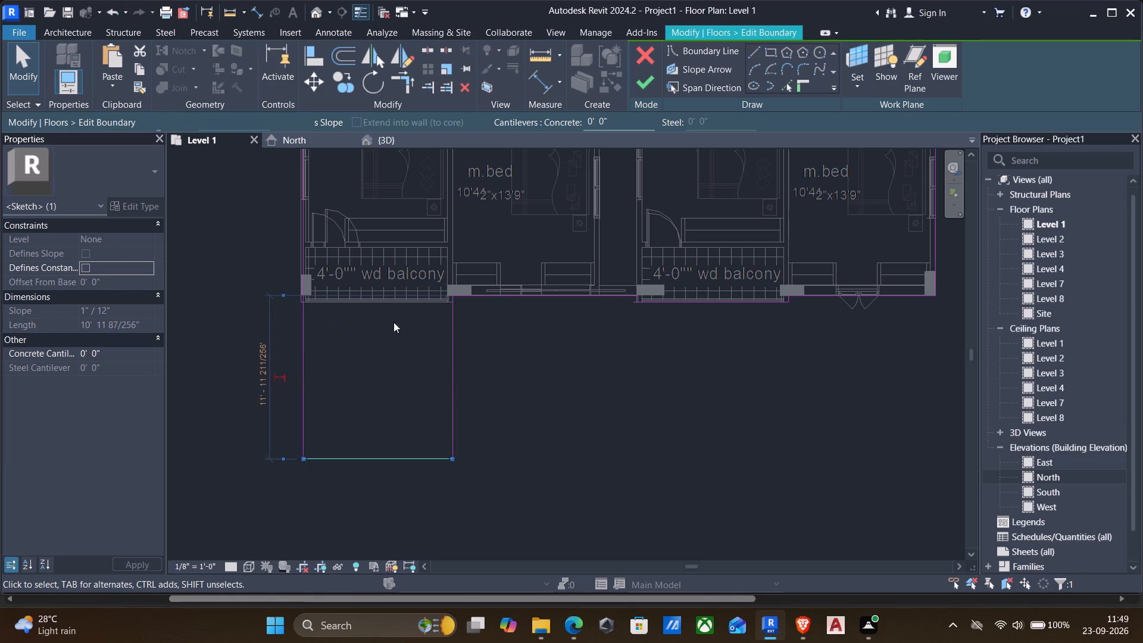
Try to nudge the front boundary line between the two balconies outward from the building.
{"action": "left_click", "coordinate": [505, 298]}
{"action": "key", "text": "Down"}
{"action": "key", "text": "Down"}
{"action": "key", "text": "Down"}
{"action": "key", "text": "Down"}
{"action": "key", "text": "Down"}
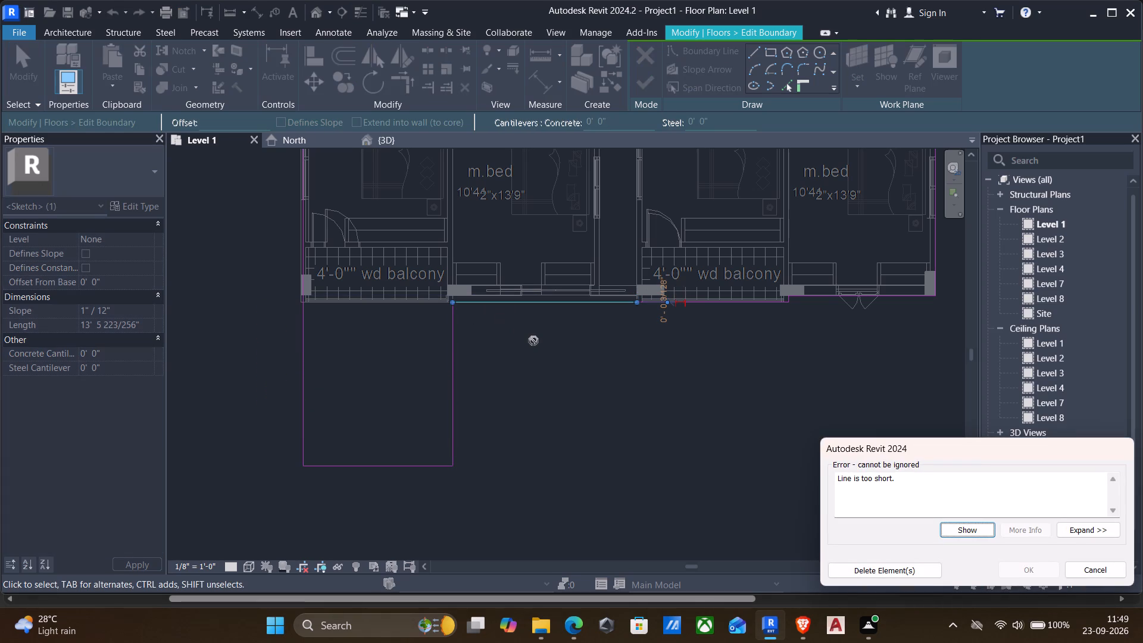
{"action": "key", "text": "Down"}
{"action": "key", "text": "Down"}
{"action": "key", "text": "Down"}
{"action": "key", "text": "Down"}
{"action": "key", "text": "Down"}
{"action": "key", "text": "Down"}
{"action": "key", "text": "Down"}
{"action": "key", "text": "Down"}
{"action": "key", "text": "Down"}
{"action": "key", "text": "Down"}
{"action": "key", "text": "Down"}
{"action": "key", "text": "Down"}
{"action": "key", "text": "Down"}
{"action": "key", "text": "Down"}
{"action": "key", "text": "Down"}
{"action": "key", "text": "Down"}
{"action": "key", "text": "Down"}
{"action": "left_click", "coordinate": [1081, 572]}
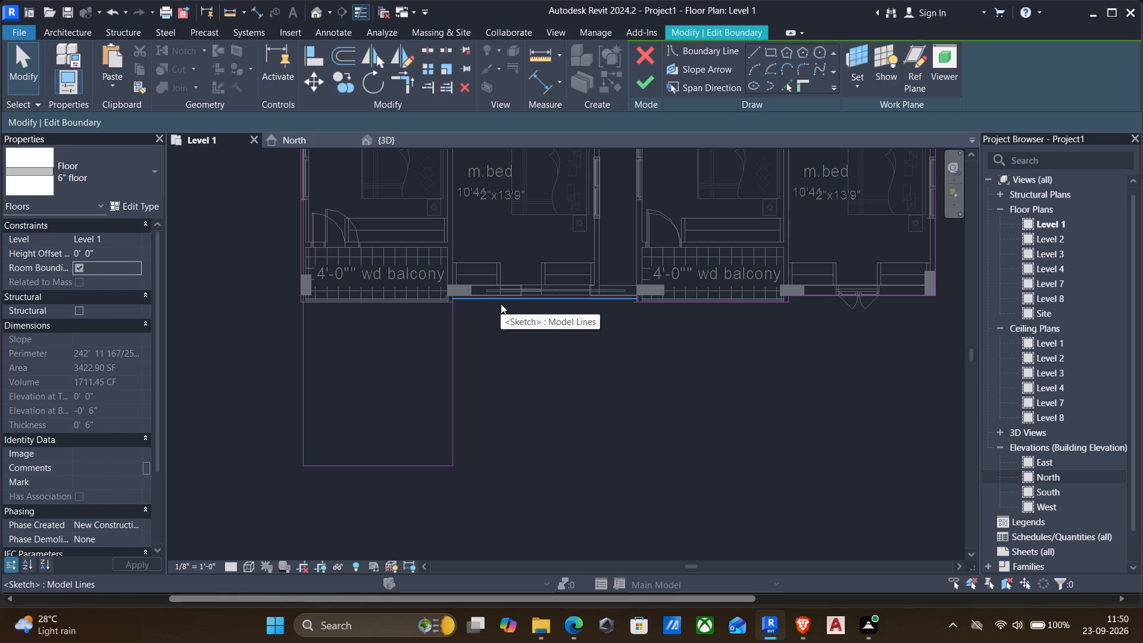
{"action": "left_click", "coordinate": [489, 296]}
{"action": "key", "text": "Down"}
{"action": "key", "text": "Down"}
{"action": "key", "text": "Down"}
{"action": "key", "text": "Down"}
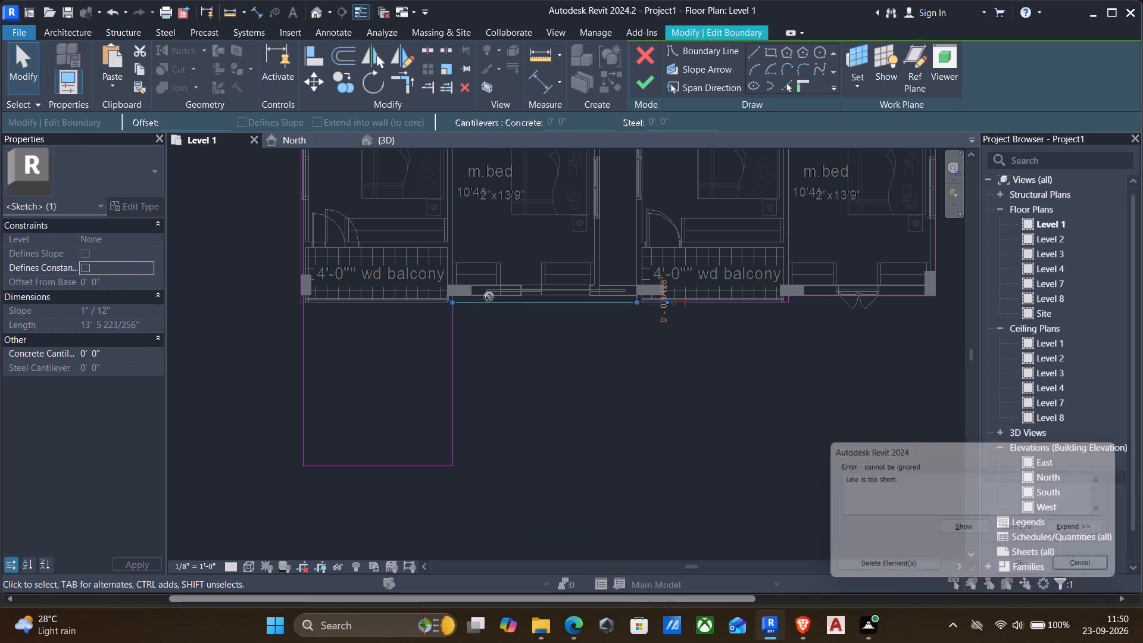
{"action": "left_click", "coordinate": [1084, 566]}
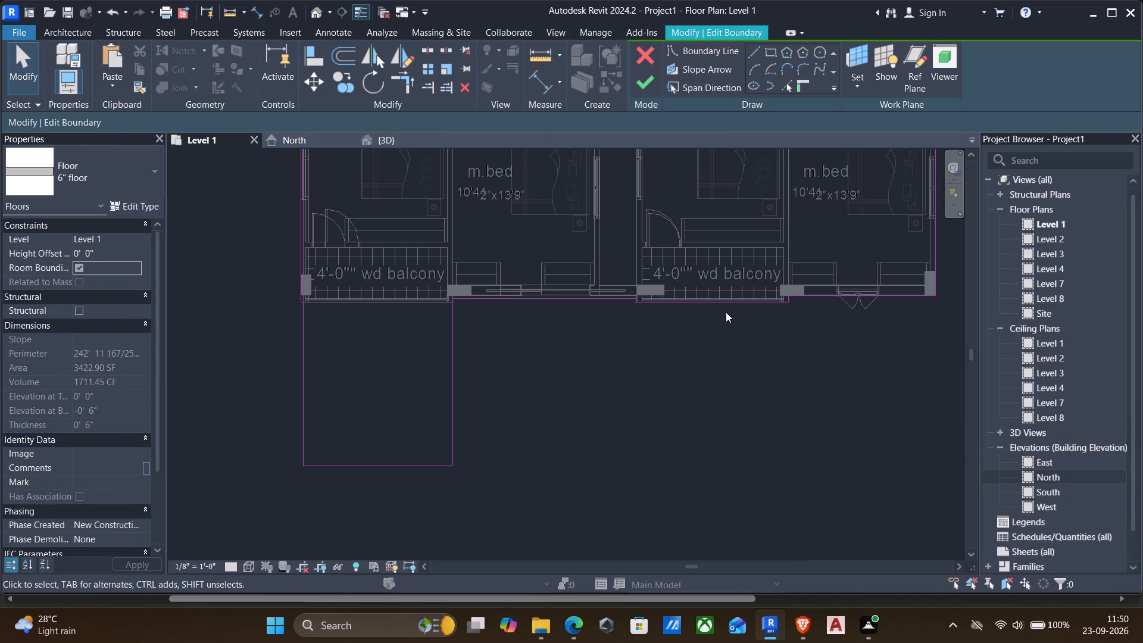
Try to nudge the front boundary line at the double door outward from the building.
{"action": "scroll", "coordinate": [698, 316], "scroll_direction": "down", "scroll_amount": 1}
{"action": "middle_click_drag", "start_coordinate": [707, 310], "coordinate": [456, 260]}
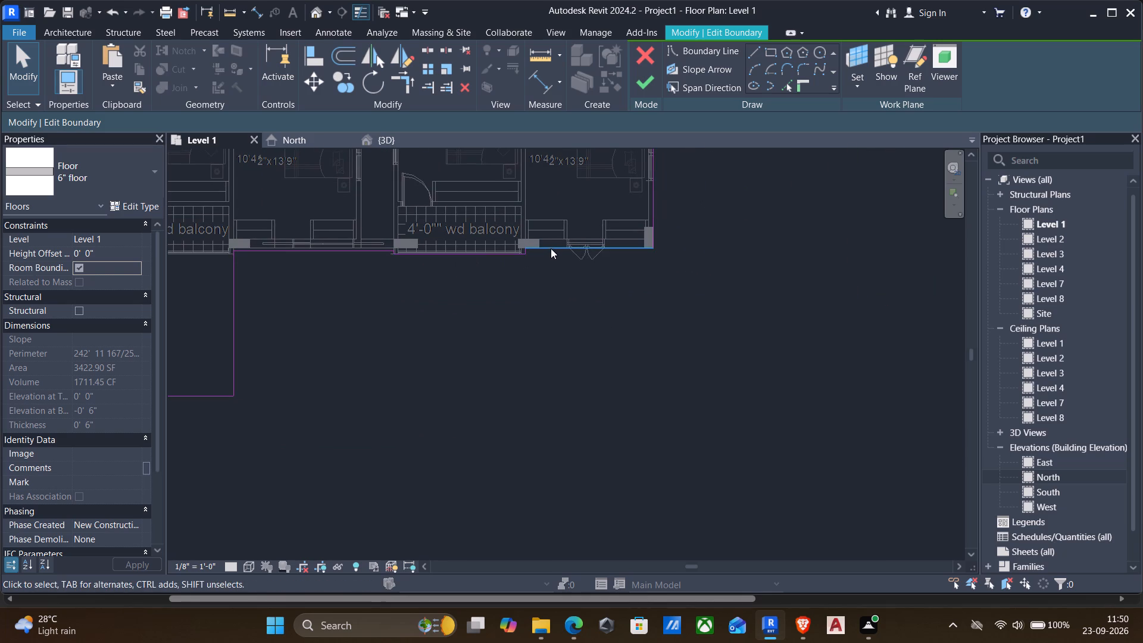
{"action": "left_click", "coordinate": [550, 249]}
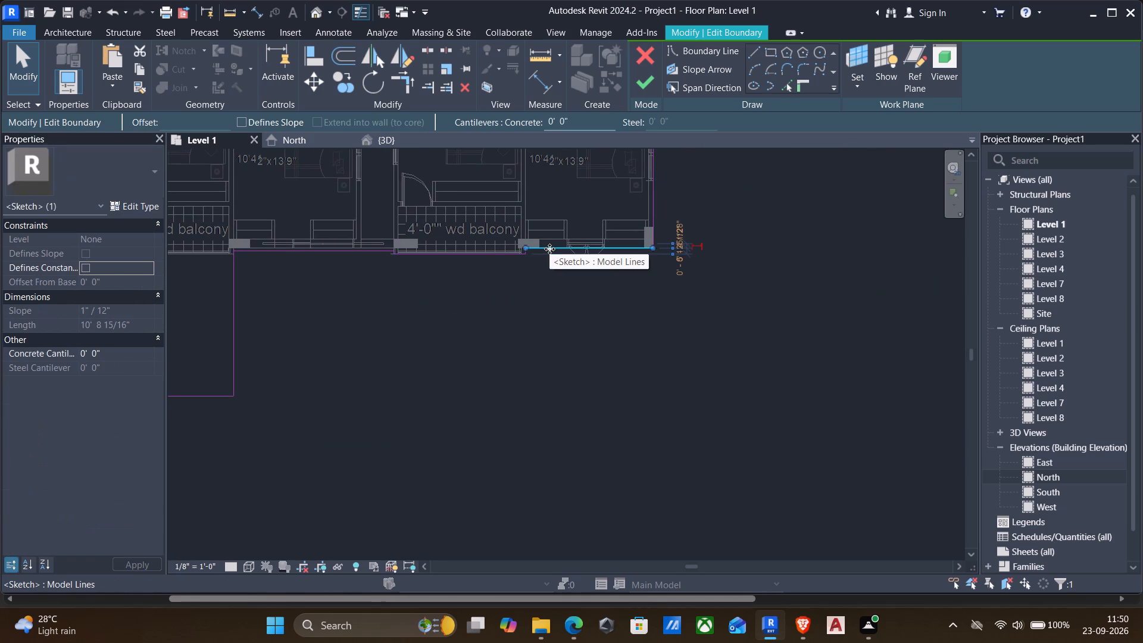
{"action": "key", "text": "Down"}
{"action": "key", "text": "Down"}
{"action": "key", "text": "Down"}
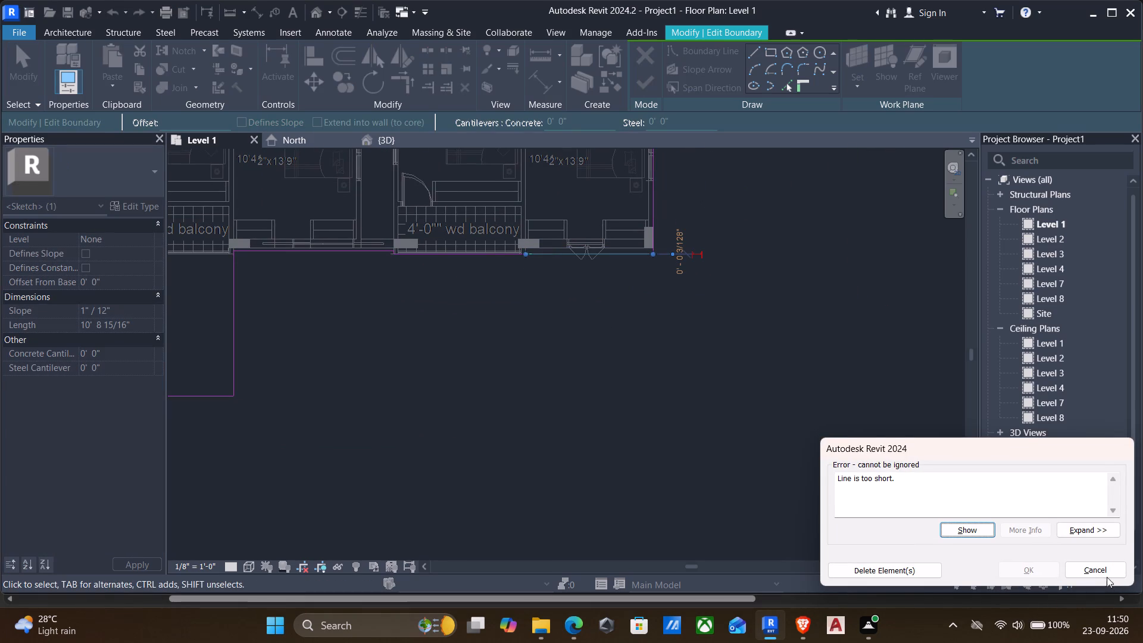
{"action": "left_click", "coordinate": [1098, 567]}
Delete the front boundary line between the two balconies and the inner side line of the extended floor area.
{"action": "scroll", "coordinate": [283, 269], "scroll_direction": "down", "scroll_amount": 1}
{"action": "middle_click_drag", "start_coordinate": [273, 269], "coordinate": [323, 286]}
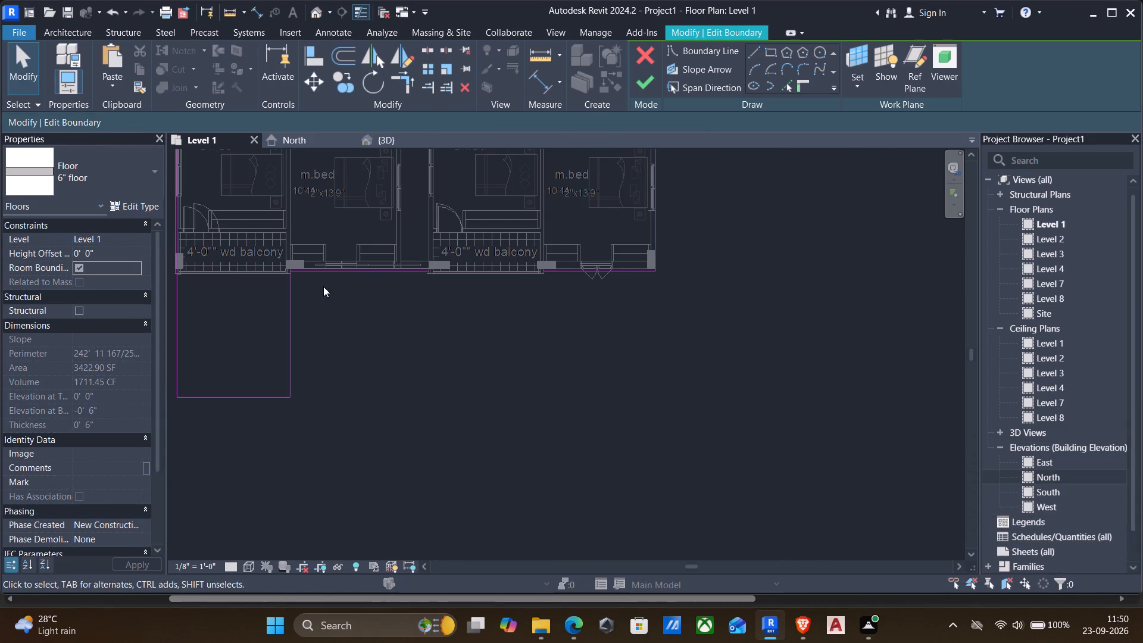
{"action": "scroll", "coordinate": [263, 256], "scroll_direction": "up", "scroll_amount": 4}
{"action": "left_click", "coordinate": [322, 280]}
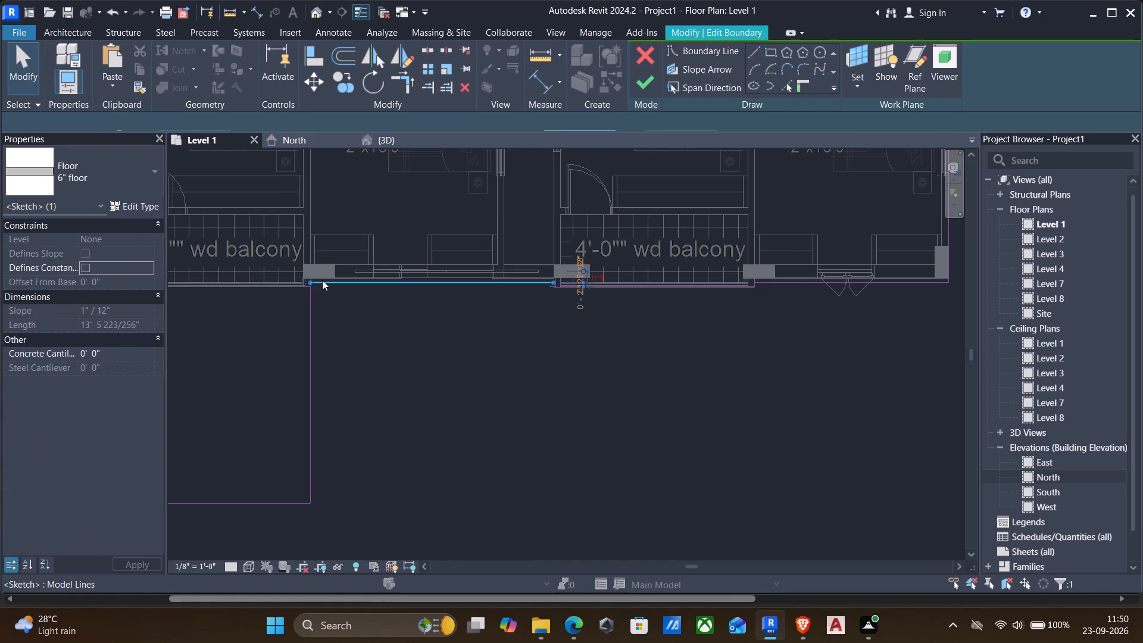
{"action": "key", "text": "Delete"}
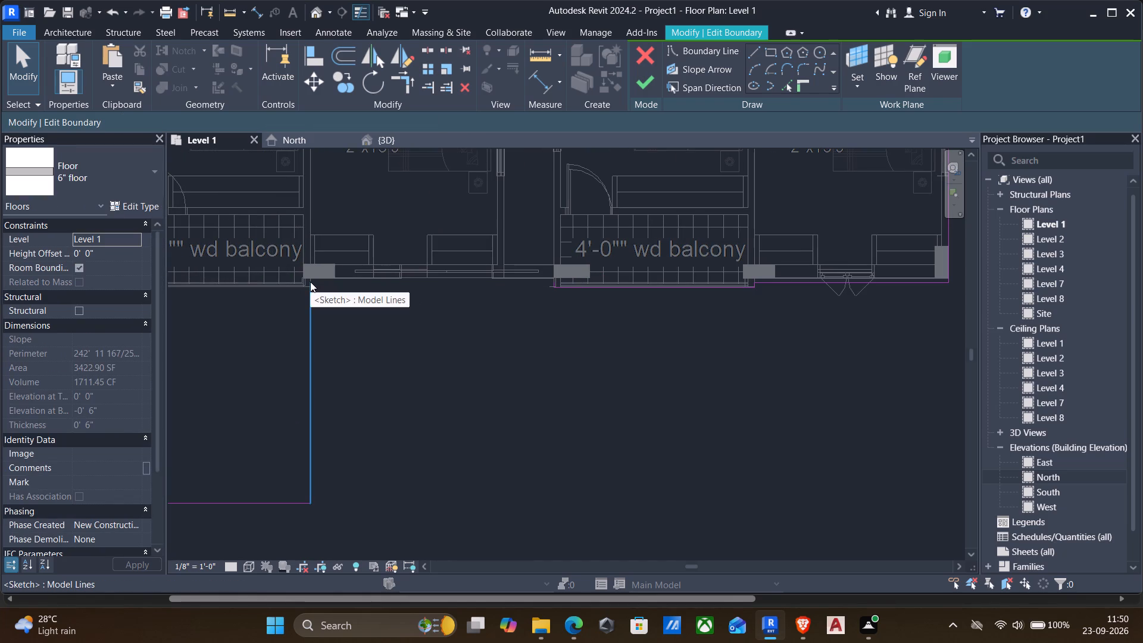
{"action": "left_click", "coordinate": [310, 282]}
{"action": "key", "text": "Delete"}
Delete the right-hand balcony's front boundary line with its short return, and the boundary line at the double door.
{"action": "scroll", "coordinate": [409, 352], "scroll_direction": "down", "scroll_amount": 2}
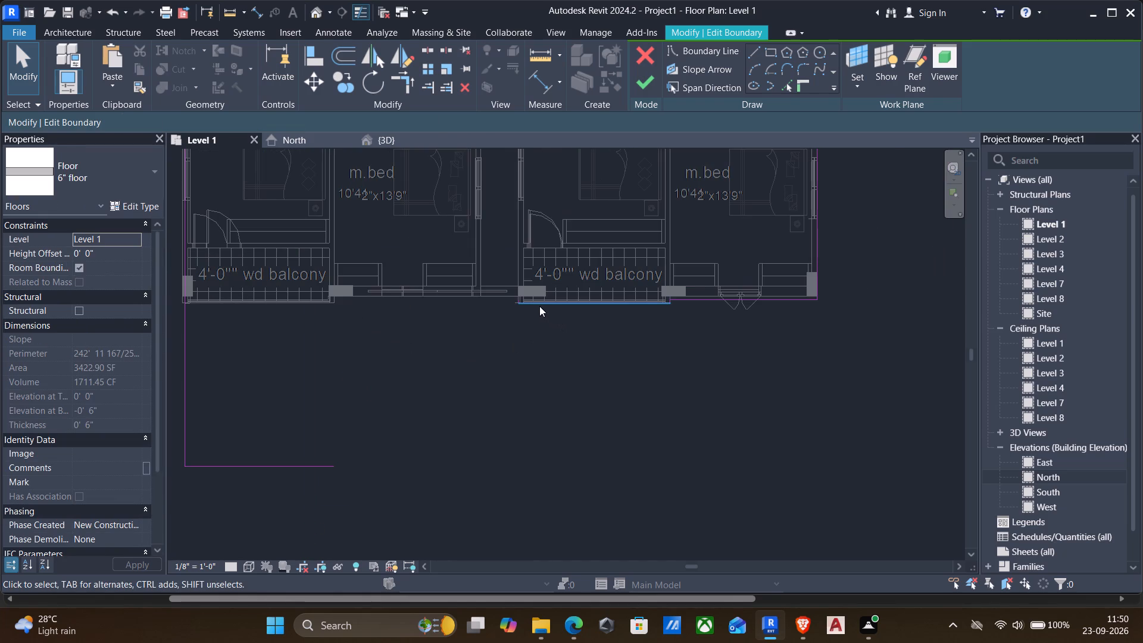
{"action": "left_click", "coordinate": [539, 306]}
{"action": "key", "text": "Delete"}
{"action": "scroll", "coordinate": [523, 305], "scroll_direction": "up", "scroll_amount": 6}
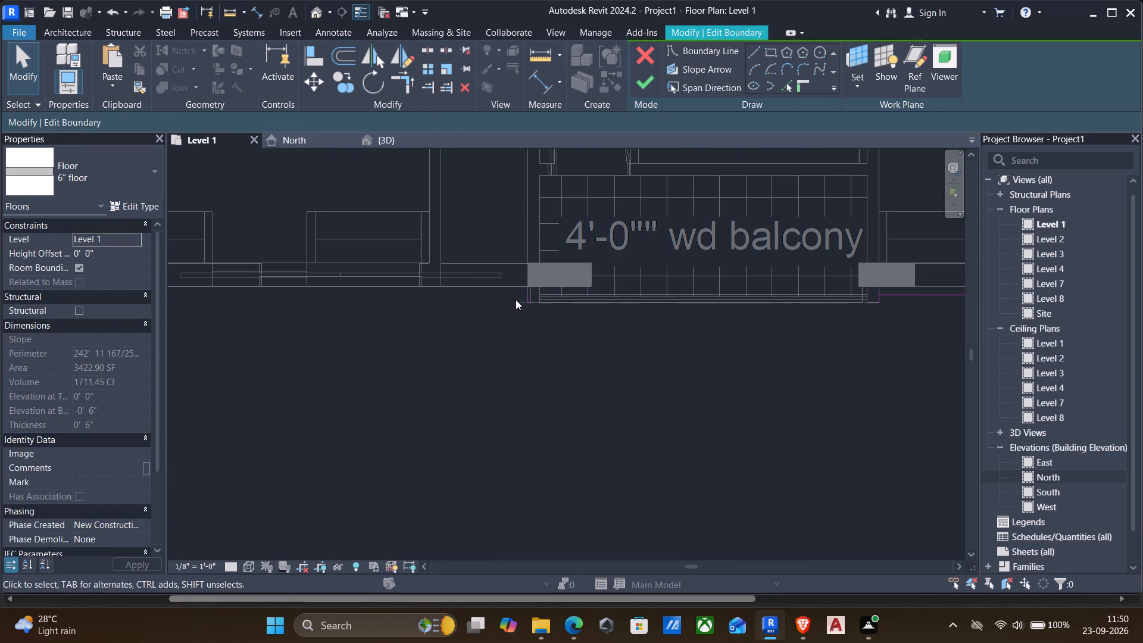
{"action": "left_click_drag", "start_coordinate": [515, 292], "coordinate": [540, 314]}
{"action": "key", "text": "Delete"}
{"action": "scroll", "coordinate": [542, 325], "scroll_direction": "down", "scroll_amount": 1}
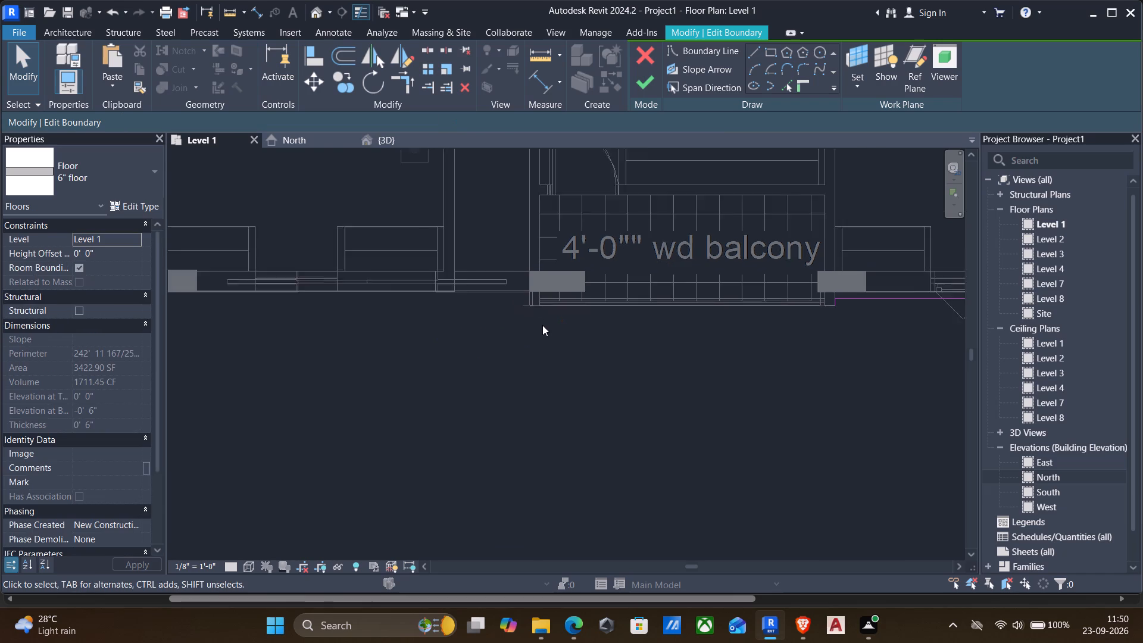
{"action": "scroll", "coordinate": [542, 325], "scroll_direction": "down", "scroll_amount": 2}
{"action": "middle_click_drag", "start_coordinate": [557, 332], "coordinate": [356, 316]}
{"action": "left_click", "coordinate": [597, 286]}
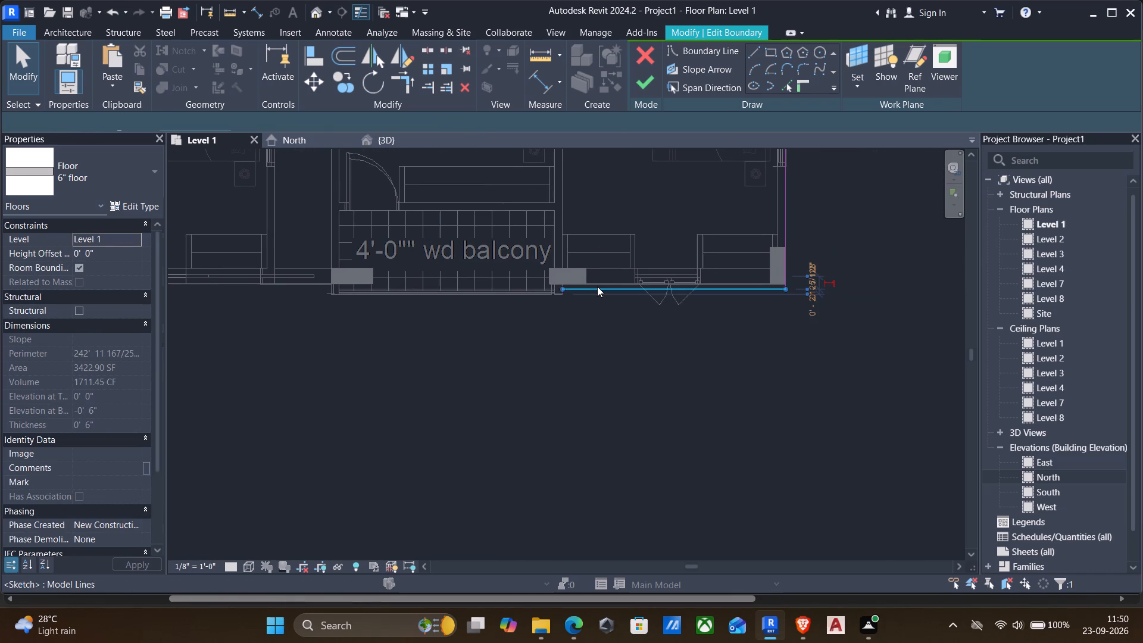
{"action": "key", "text": "Delete"}
Draw a straight boundary line continuing the extended front edge from its open end toward the building's far side wall.
{"action": "scroll", "coordinate": [595, 289], "scroll_direction": "down", "scroll_amount": 3}
{"action": "scroll", "coordinate": [652, 310], "scroll_direction": "down", "scroll_amount": 3}
{"action": "middle_click_drag", "start_coordinate": [628, 332], "coordinate": [671, 290]}
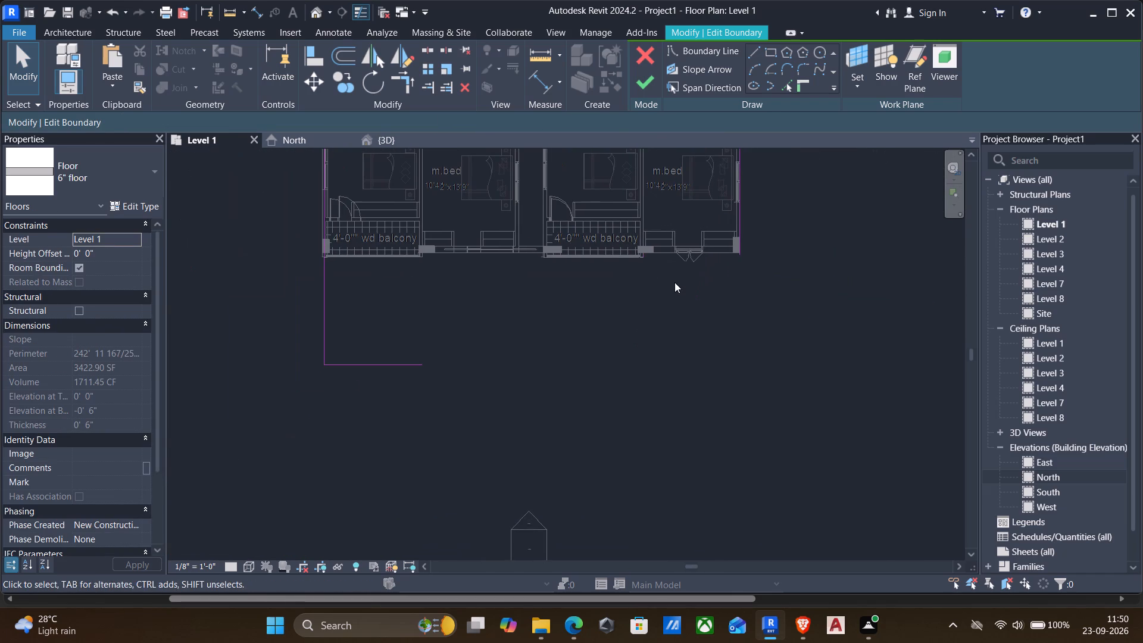
{"action": "key", "text": "l"}
{"action": "key", "text": "Return"}
{"action": "left_click_drag", "start_coordinate": [421, 367], "coordinate": [589, 360]}
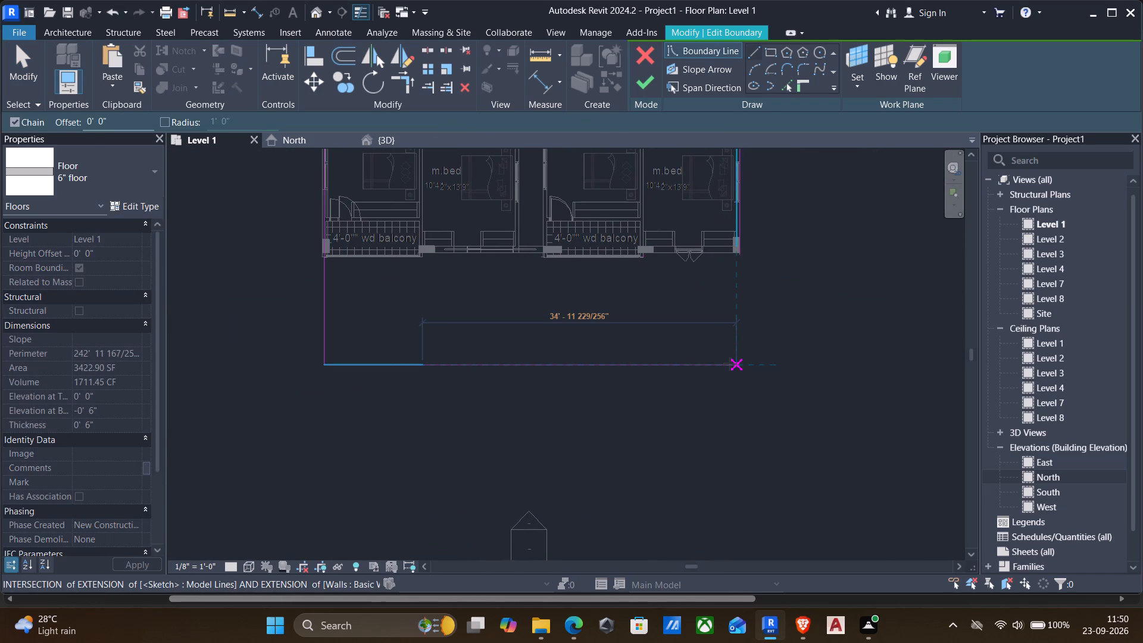
{"action": "left_click", "coordinate": [709, 360]}
{"action": "key", "text": "Escape"}
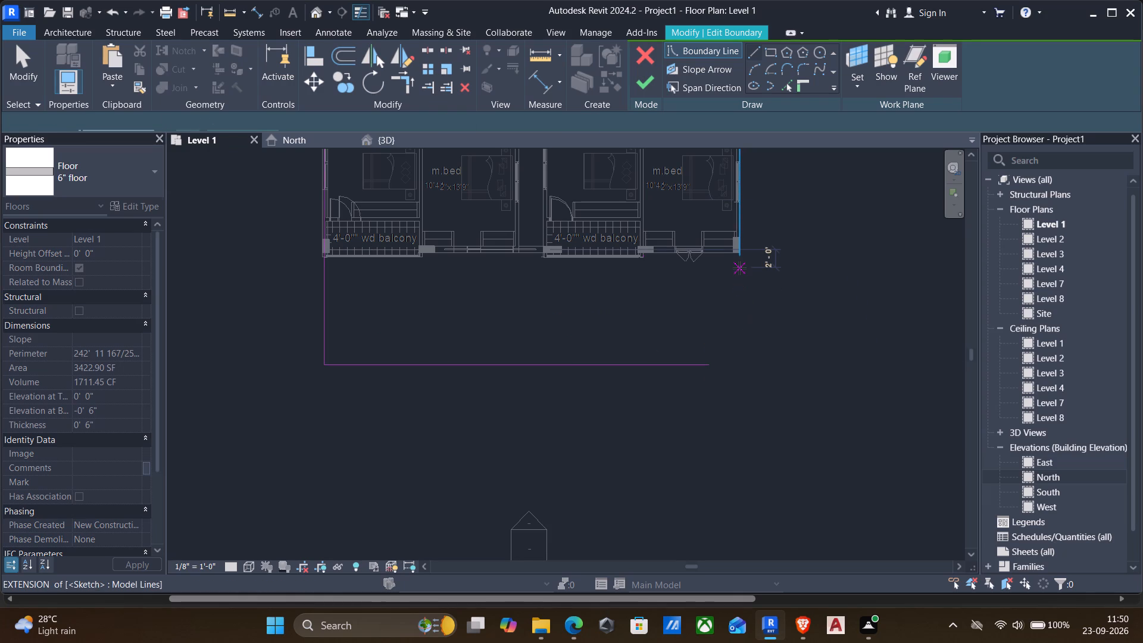
Trim the extended front boundary line and the building's far side boundary line to meet at a corner.
{"action": "key", "text": "Escape"}
{"action": "type", "text": "tr"}
{"action": "key", "text": "Return"}
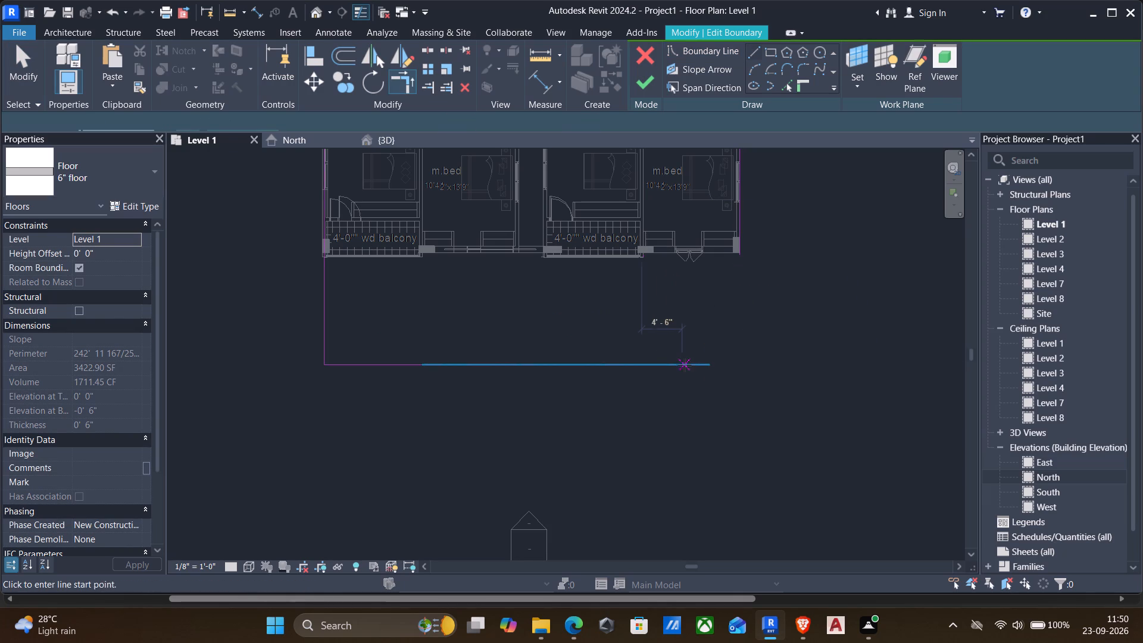
{"action": "key", "text": "Escape"}
{"action": "type", "text": "tr"}
{"action": "left_click", "coordinate": [670, 361]}
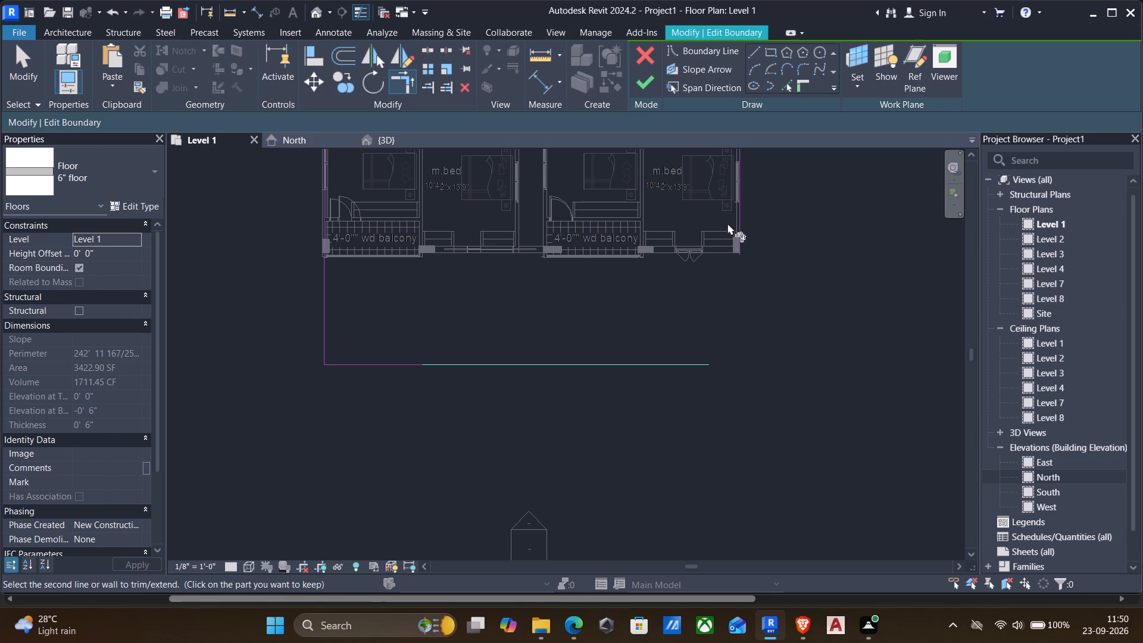
{"action": "left_click", "coordinate": [741, 222]}
{"action": "scroll", "coordinate": [686, 270], "scroll_direction": "up", "scroll_amount": 4}
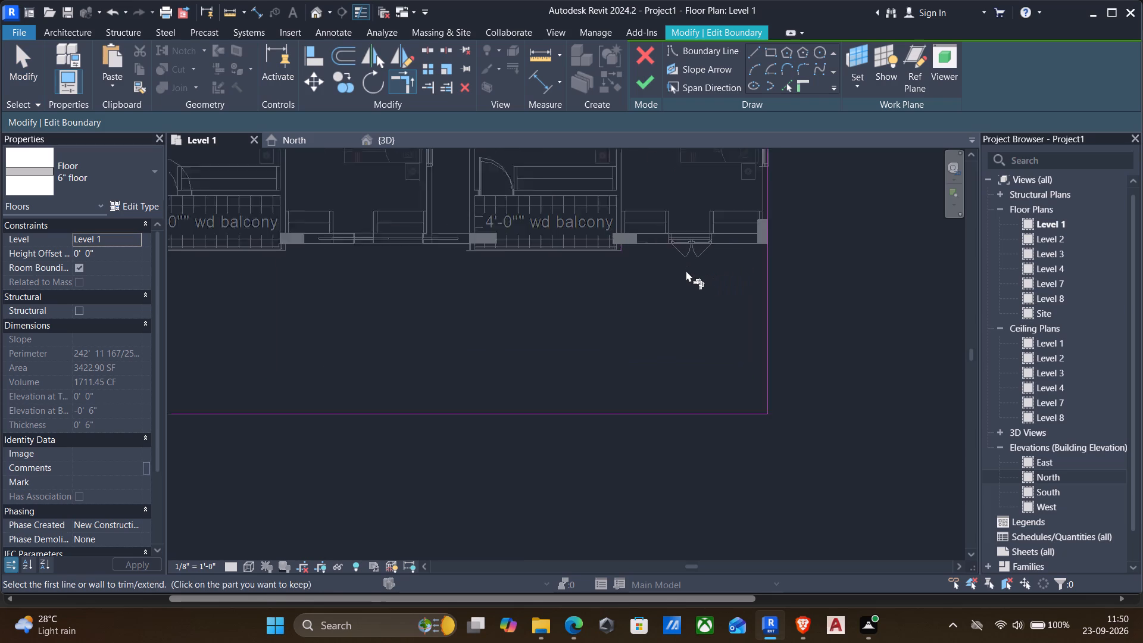
{"action": "key", "text": "Escape"}
Delete the leftover short boundary line beside the right-hand balcony and finish the Level 1 floor boundary edit.
{"action": "scroll", "coordinate": [555, 298], "scroll_direction": "down", "scroll_amount": 4}
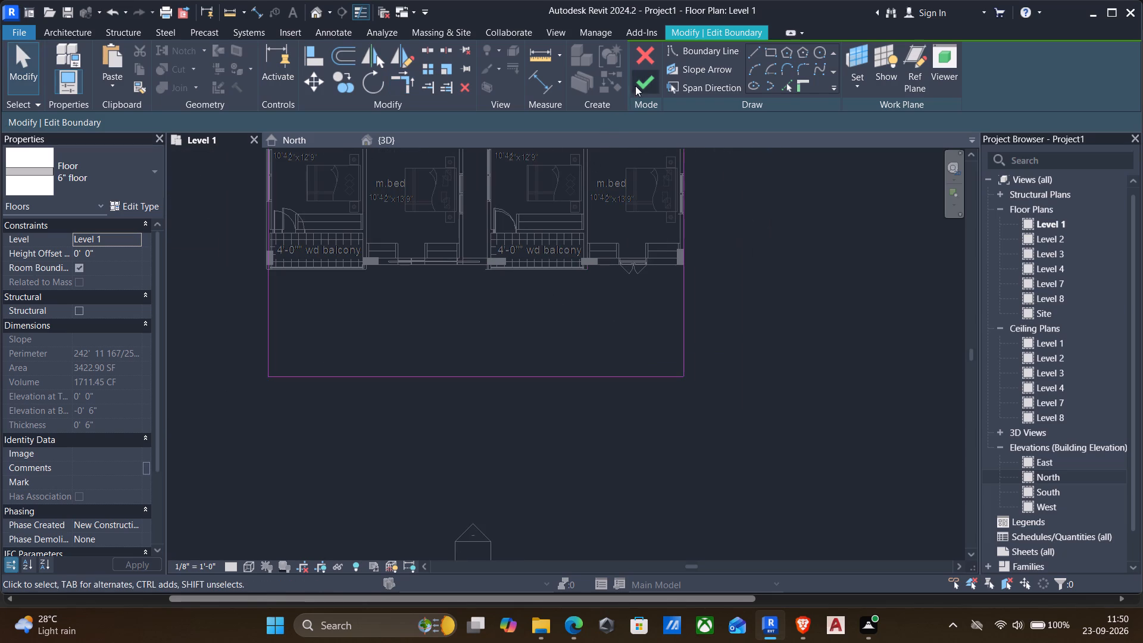
{"action": "left_click", "coordinate": [635, 86]}
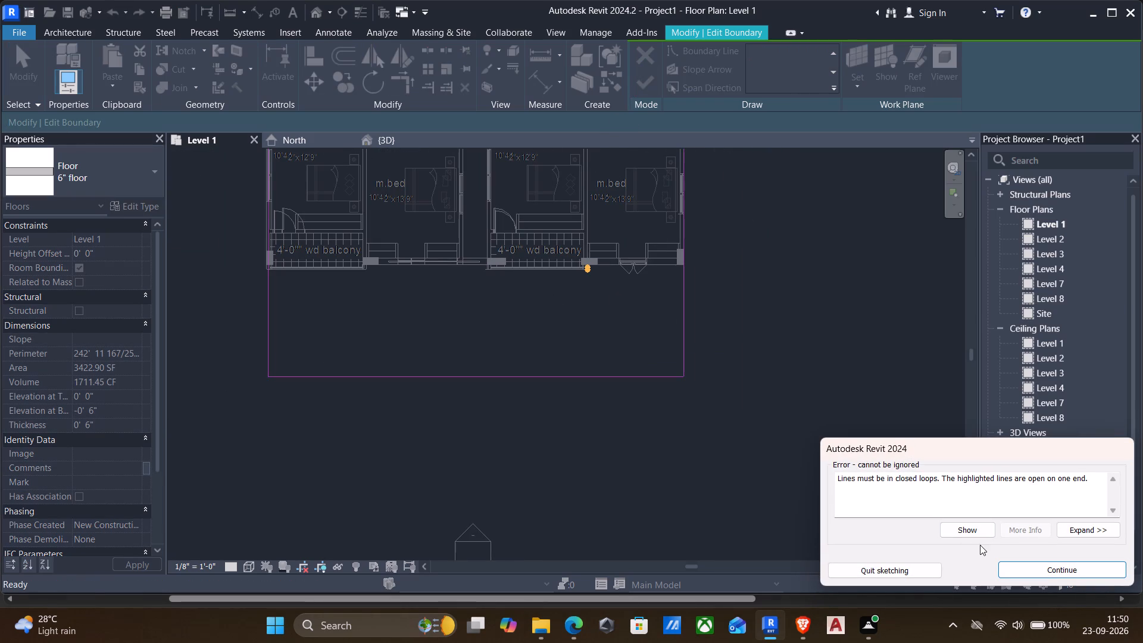
{"action": "left_click", "coordinate": [1057, 567]}
{"action": "scroll", "coordinate": [570, 261], "scroll_direction": "up", "scroll_amount": 3}
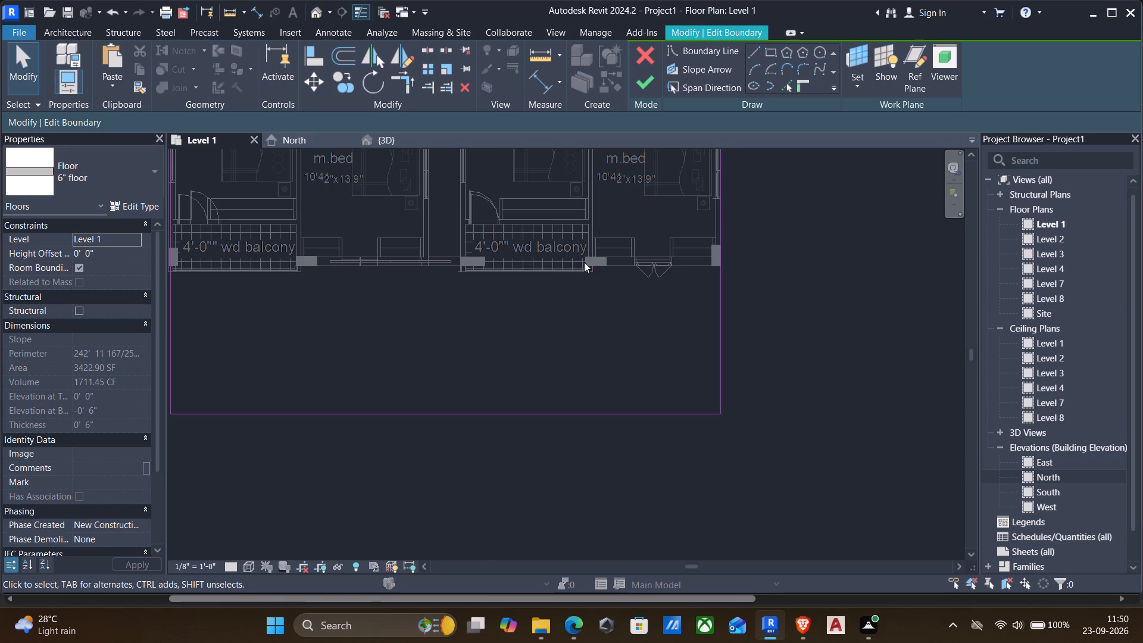
{"action": "scroll", "coordinate": [585, 262], "scroll_direction": "up", "scroll_amount": 4}
{"action": "left_click", "coordinate": [609, 276]}
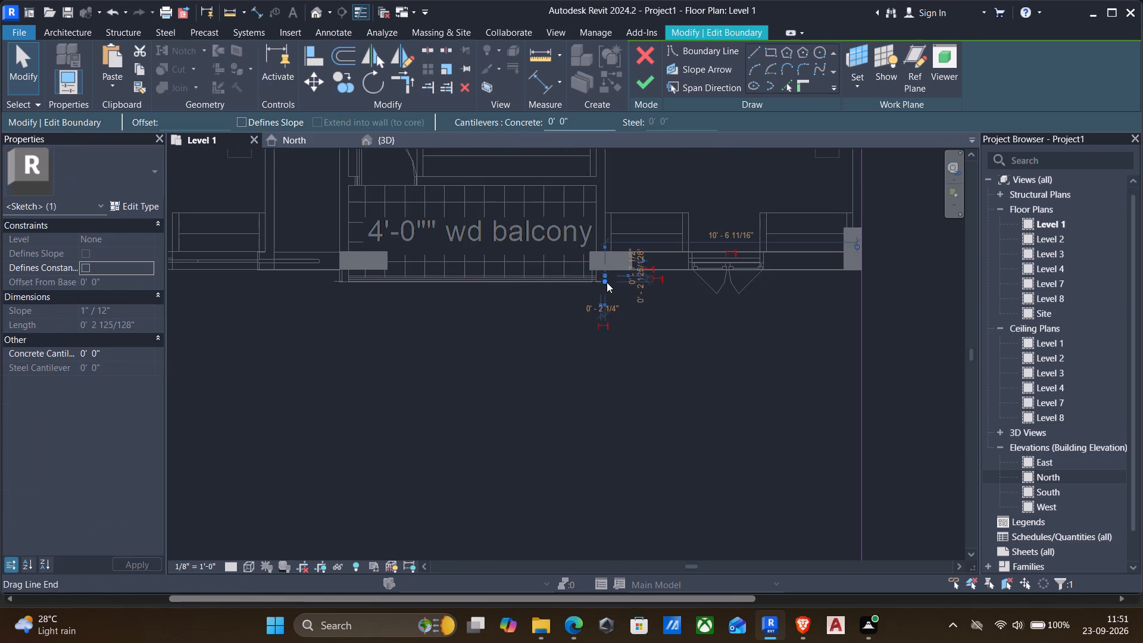
{"action": "key", "text": "Delete"}
{"action": "scroll", "coordinate": [604, 286], "scroll_direction": "down", "scroll_amount": 4}
{"action": "left_click", "coordinate": [639, 80]}
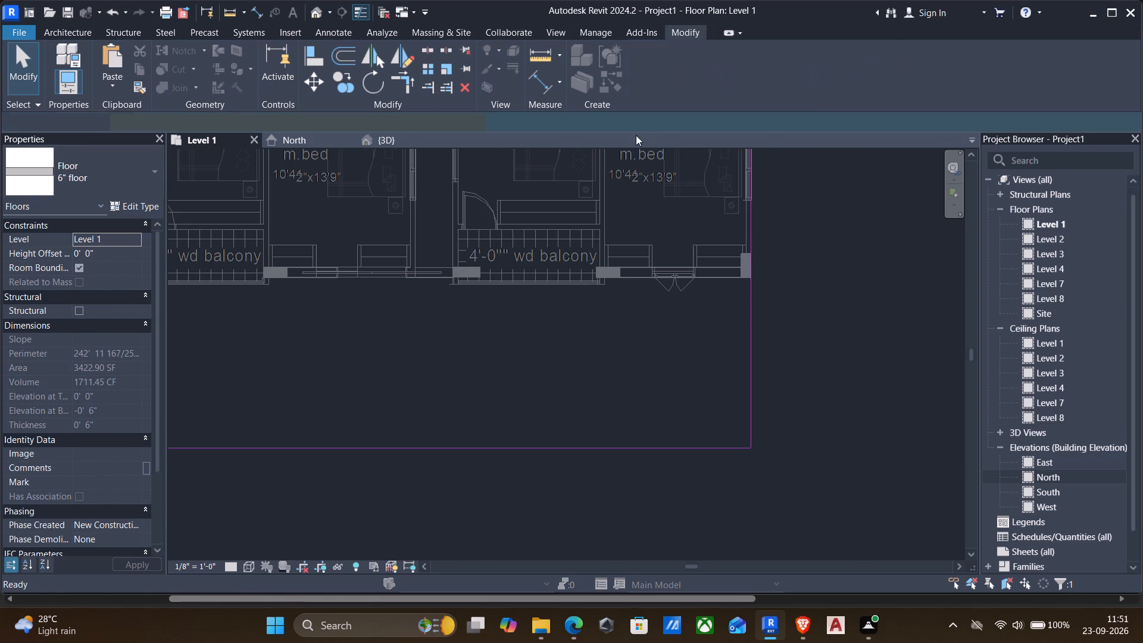
Examine the extended Level 1 floor slab, entrance canopy and ground-floor balcony railings from several angles in 3D.
{"action": "scroll", "coordinate": [634, 139], "scroll_direction": "down", "scroll_amount": 4}
{"action": "scroll", "coordinate": [540, 283], "scroll_direction": "down", "scroll_amount": 3}
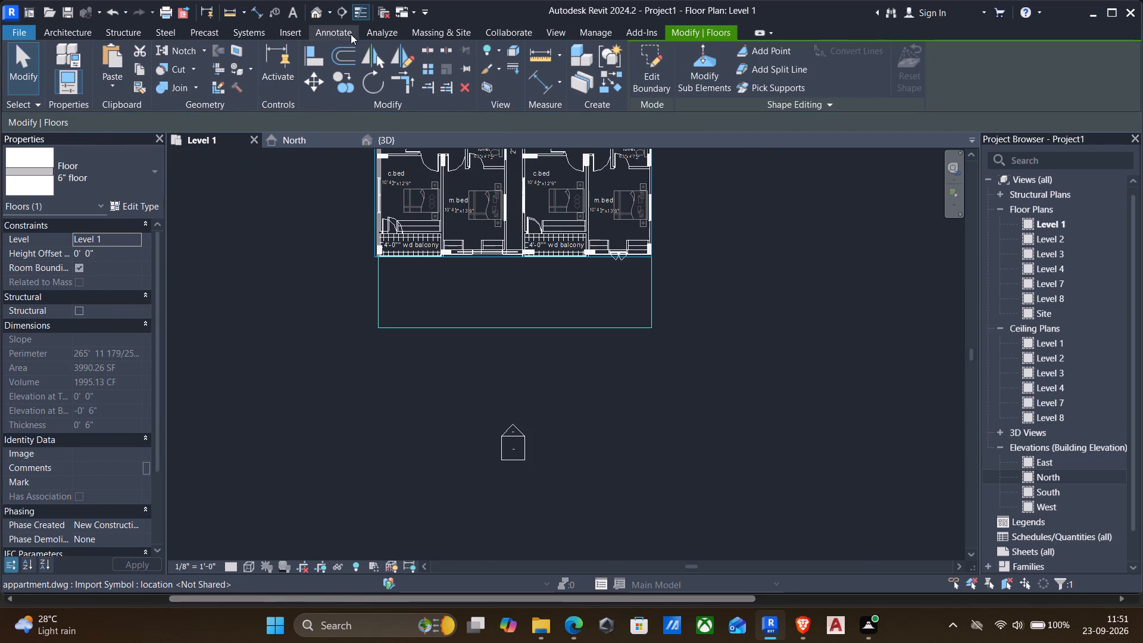
{"action": "left_click", "coordinate": [317, 10]}
{"action": "scroll", "coordinate": [357, 98], "scroll_direction": "down", "scroll_amount": 3}
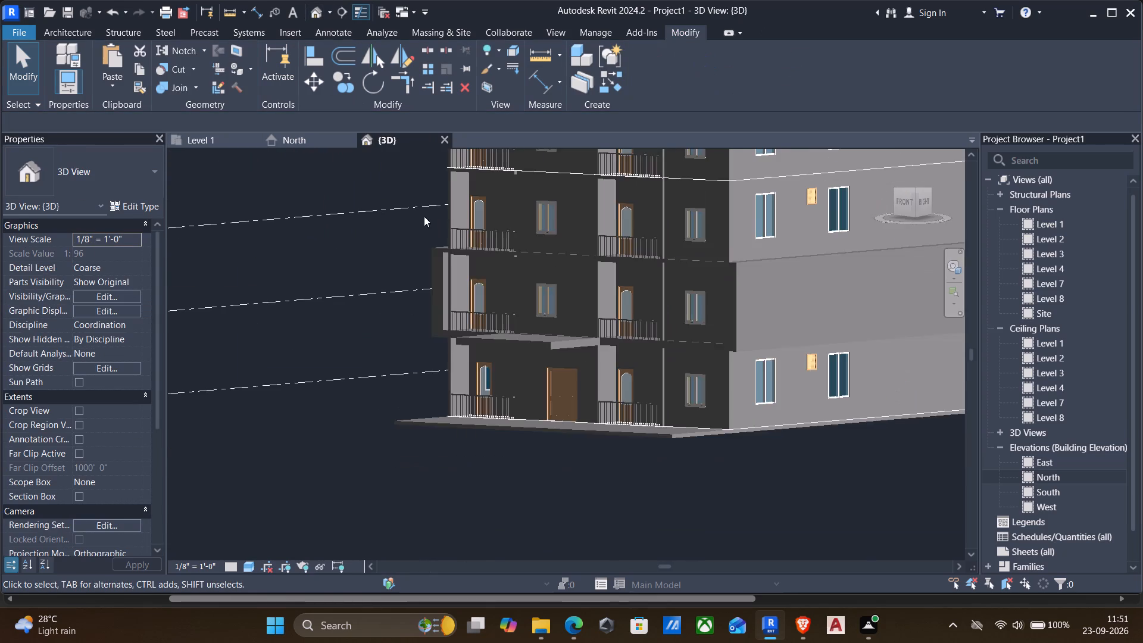
{"action": "middle_click_drag", "start_coordinate": [426, 282], "coordinate": [439, 319], "text": "shift"}
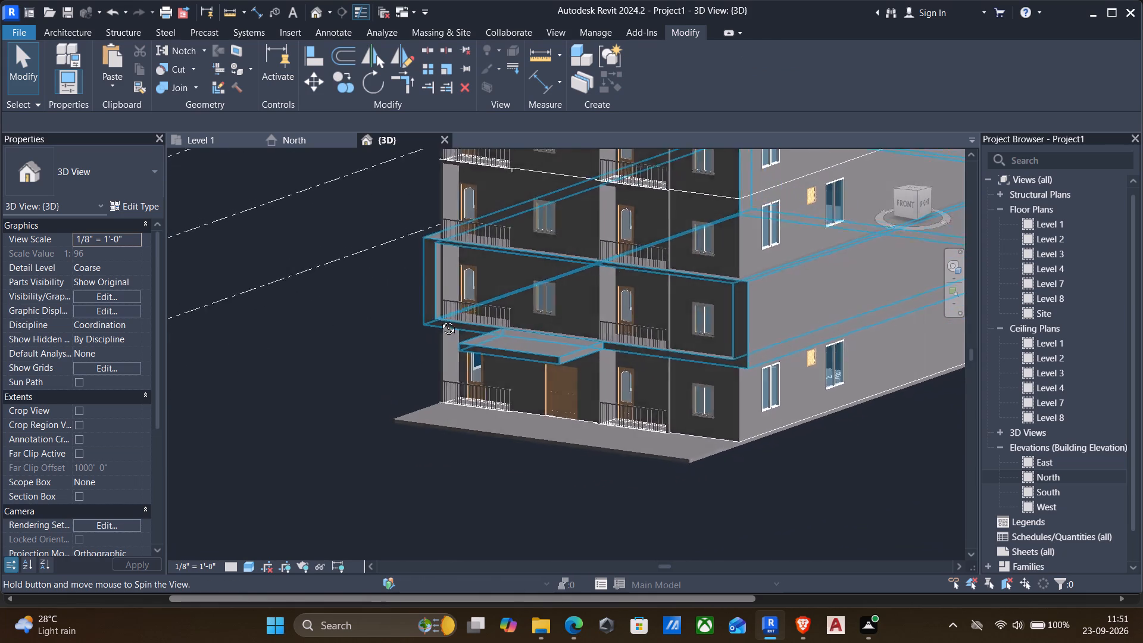
{"action": "middle_click_drag", "start_coordinate": [439, 319], "coordinate": [456, 302], "text": "shift"}
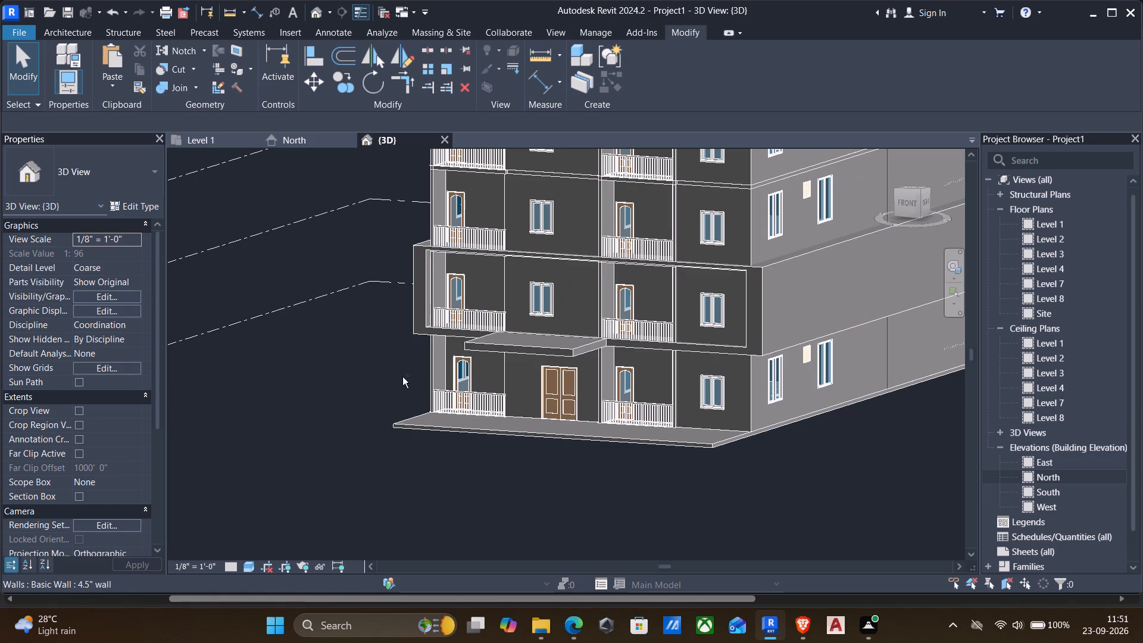
{"action": "middle_click_drag", "start_coordinate": [402, 377], "coordinate": [367, 372], "text": "shift"}
{"action": "middle_click_drag", "start_coordinate": [481, 406], "coordinate": [538, 398]}
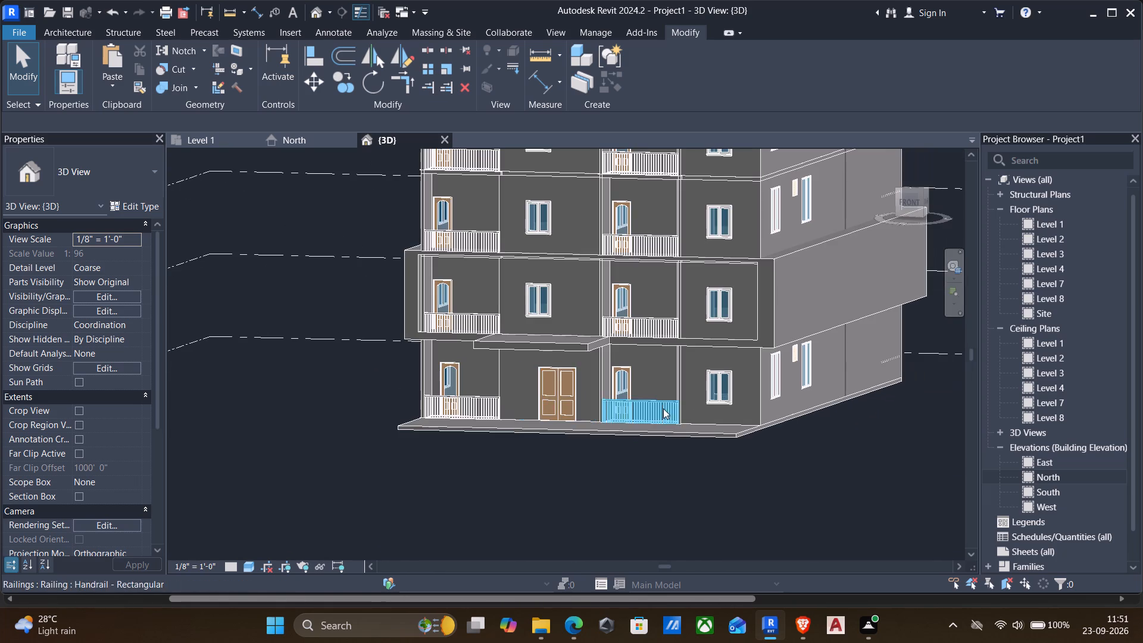
{"action": "middle_click_drag", "start_coordinate": [694, 411], "coordinate": [640, 369]}
{"action": "scroll", "coordinate": [640, 369], "scroll_direction": "up", "scroll_amount": 1}
{"action": "middle_click_drag", "start_coordinate": [570, 394], "coordinate": [587, 389], "text": "shift"}
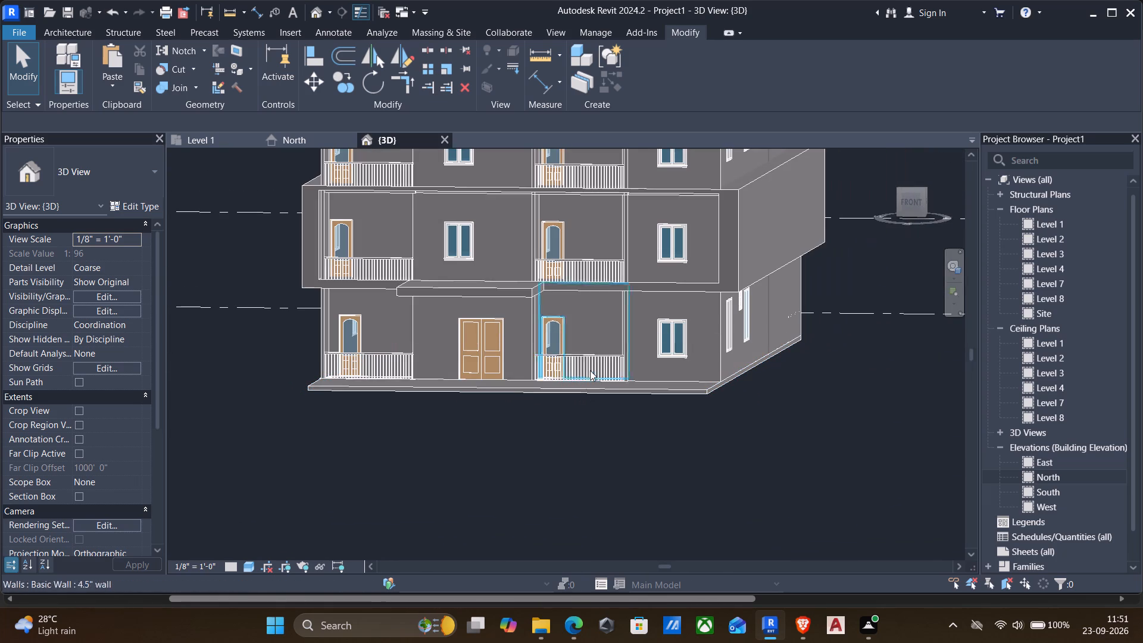
{"action": "scroll", "coordinate": [588, 369], "scroll_direction": "up", "scroll_amount": 2}
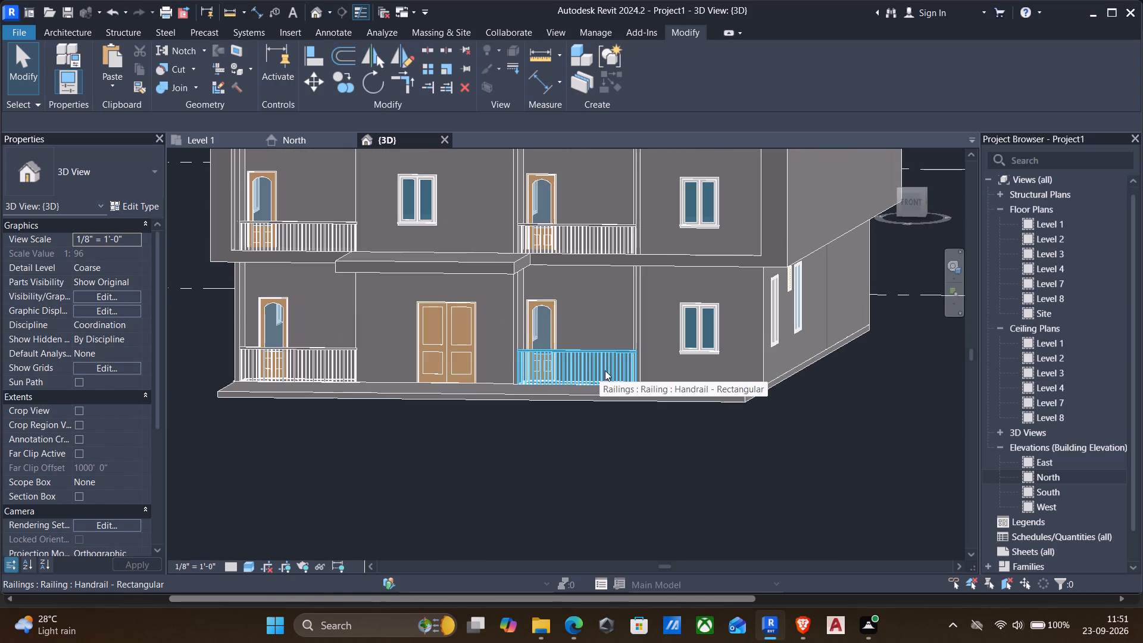
{"action": "left_click", "coordinate": [583, 349]}
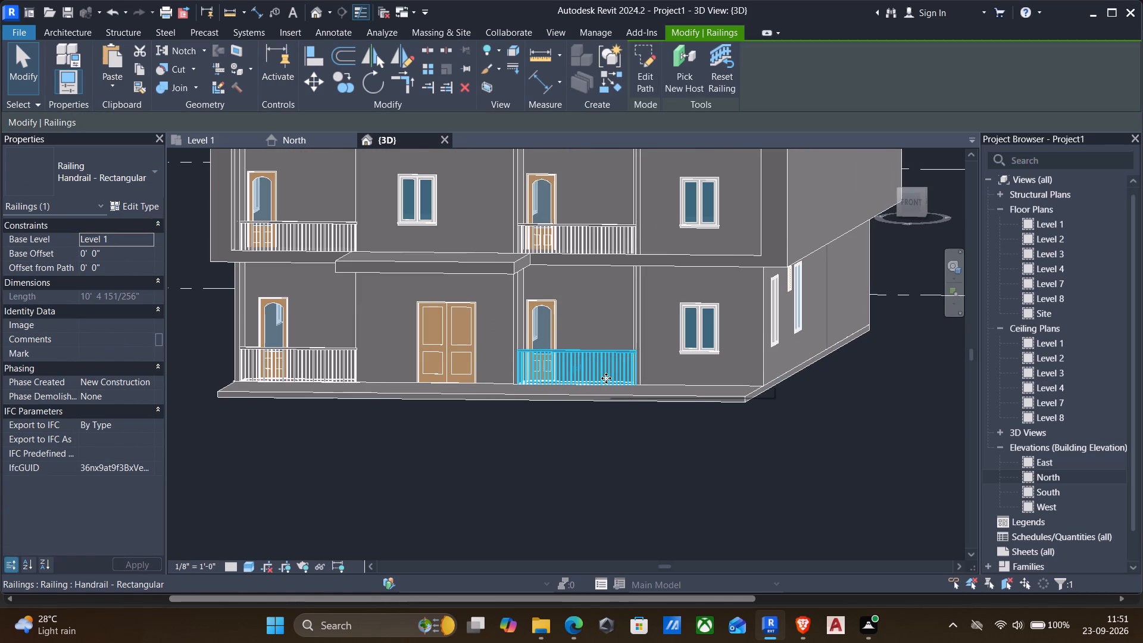
{"action": "scroll", "coordinate": [480, 352], "scroll_direction": "down", "scroll_amount": 3}
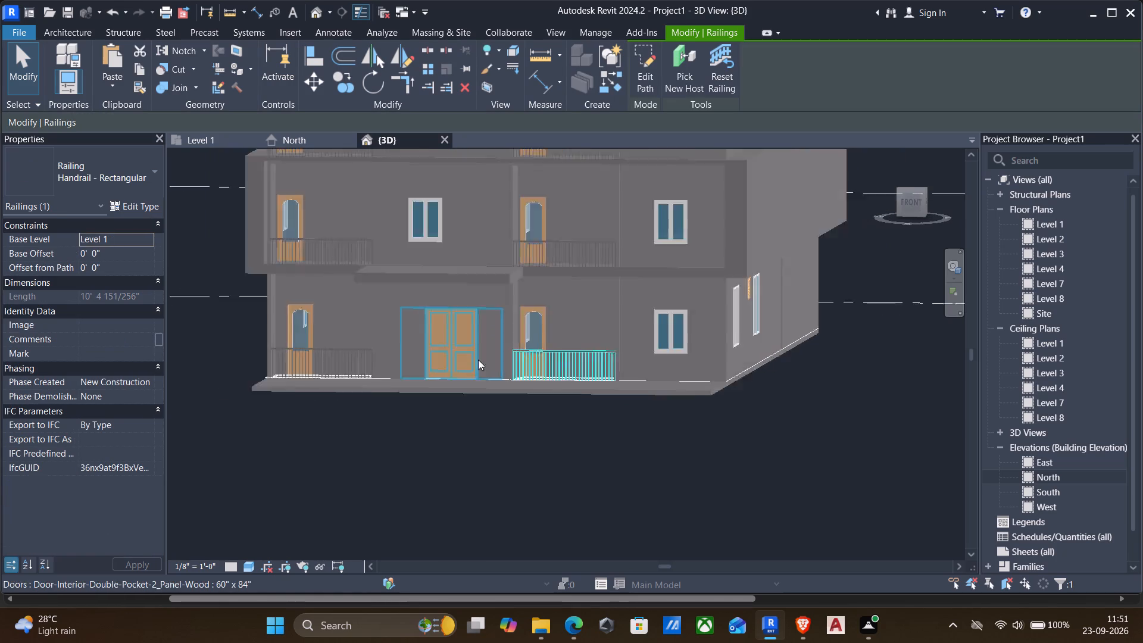
{"action": "scroll", "coordinate": [478, 360], "scroll_direction": "down", "scroll_amount": 1}
{"action": "scroll", "coordinate": [509, 410], "scroll_direction": "down", "scroll_amount": 2}
{"action": "middle_click_drag", "start_coordinate": [551, 429], "coordinate": [464, 438], "text": "shift"}
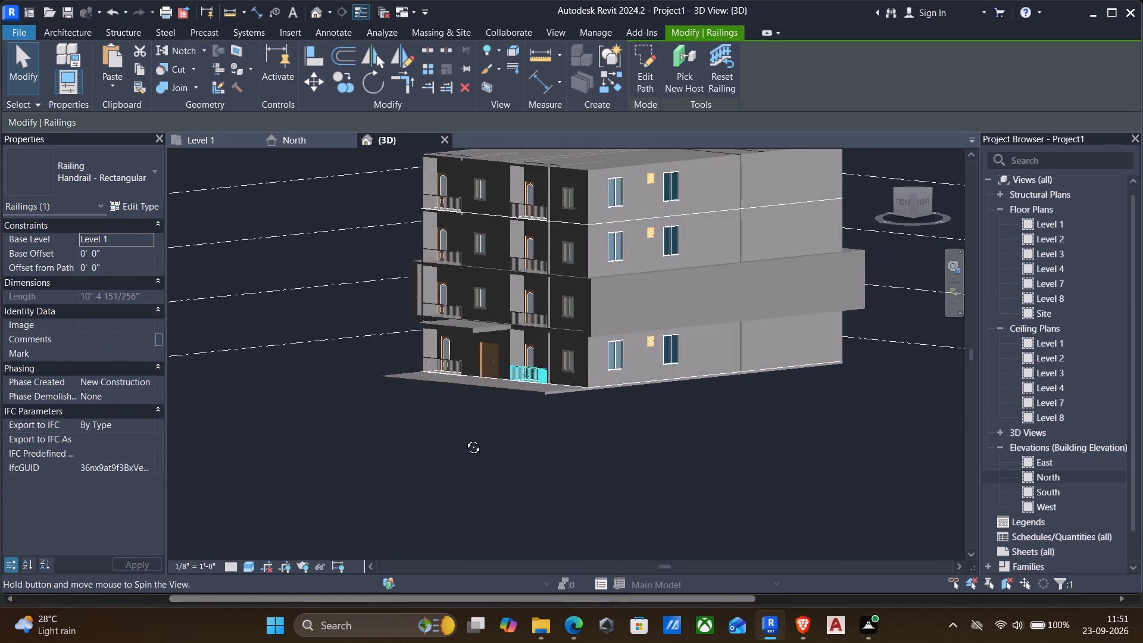
{"action": "middle_click_drag", "start_coordinate": [464, 438], "coordinate": [632, 414], "text": "shift"}
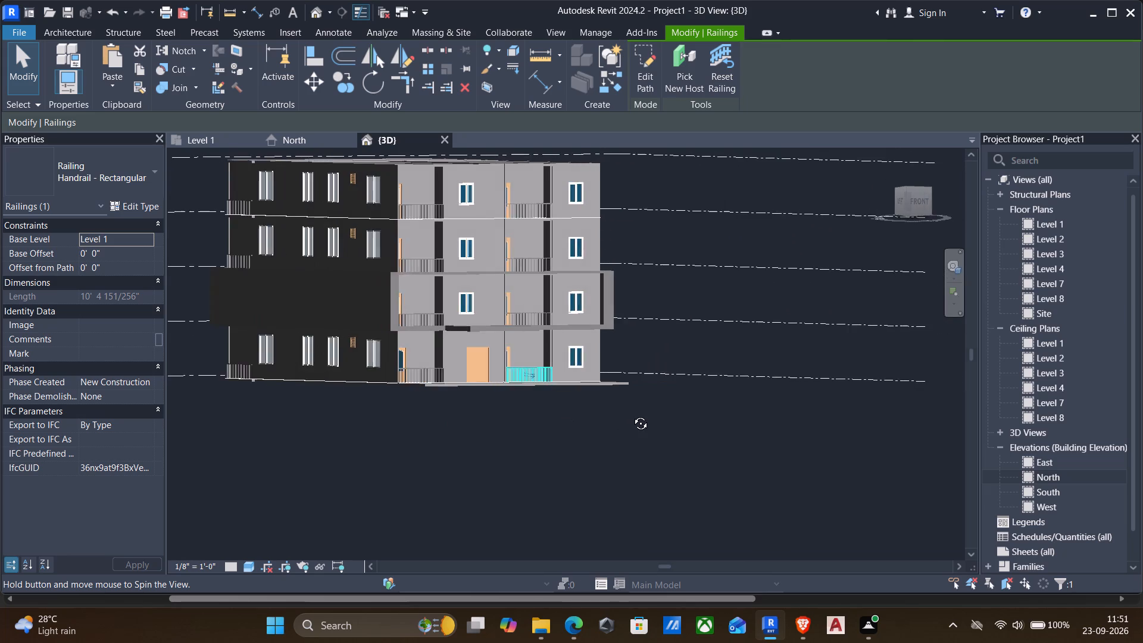
{"action": "middle_click_drag", "start_coordinate": [632, 414], "coordinate": [620, 422], "text": "shift"}
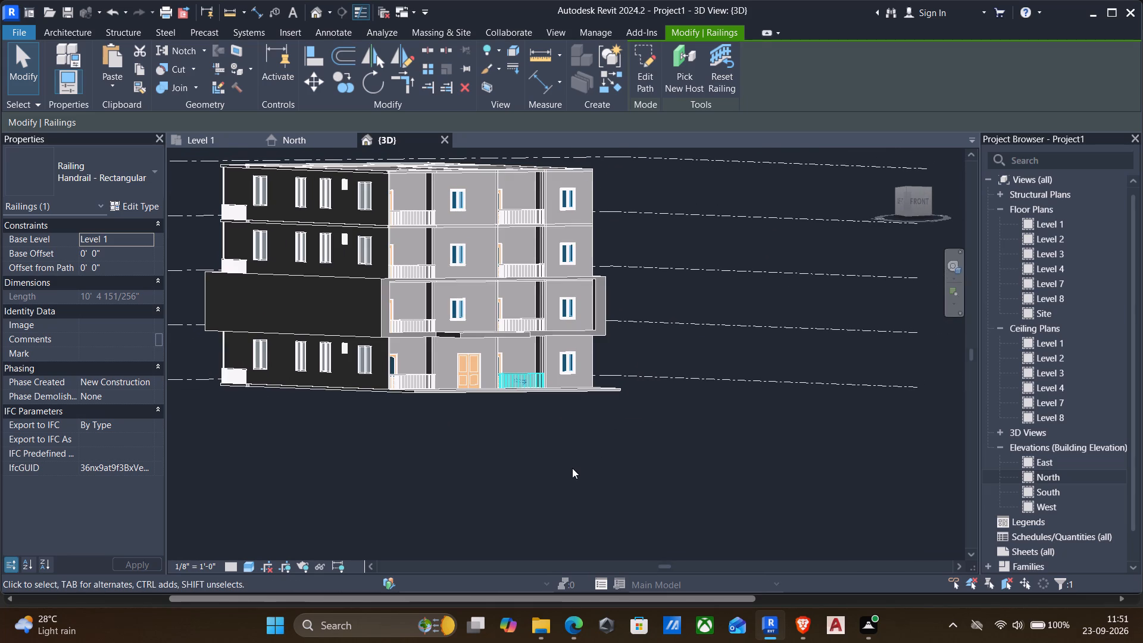
{"action": "key", "text": "Escape"}
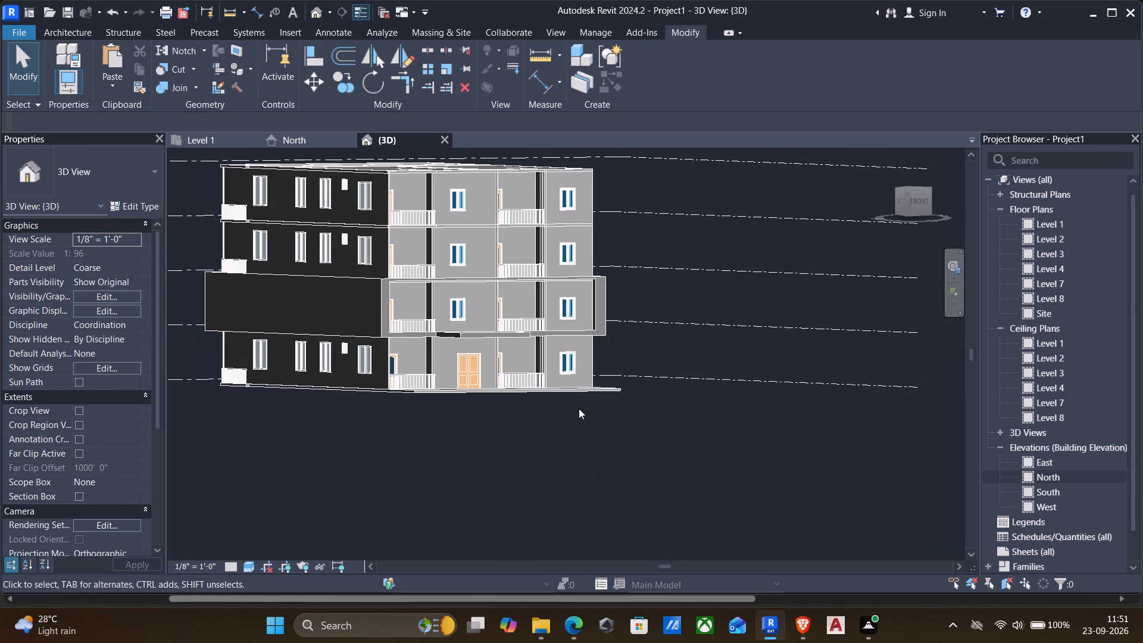
Open the in-place frame around the Level 2 storey, inspect its extrusion sketch, and finish the model.
{"action": "left_click", "coordinate": [597, 288]}
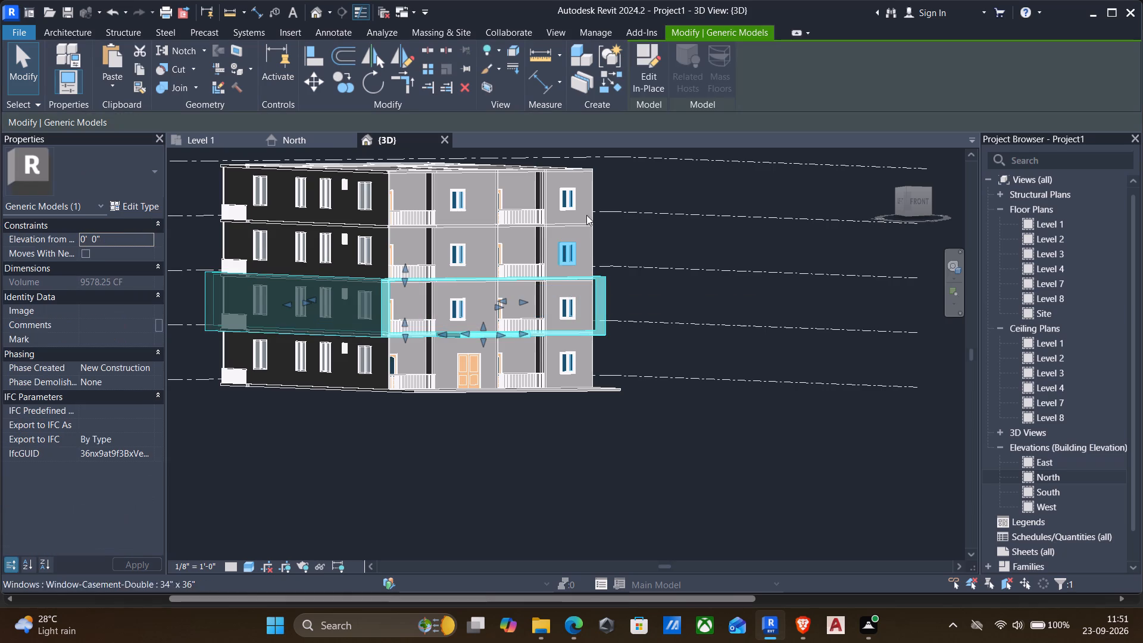
{"action": "left_click", "coordinate": [636, 89]}
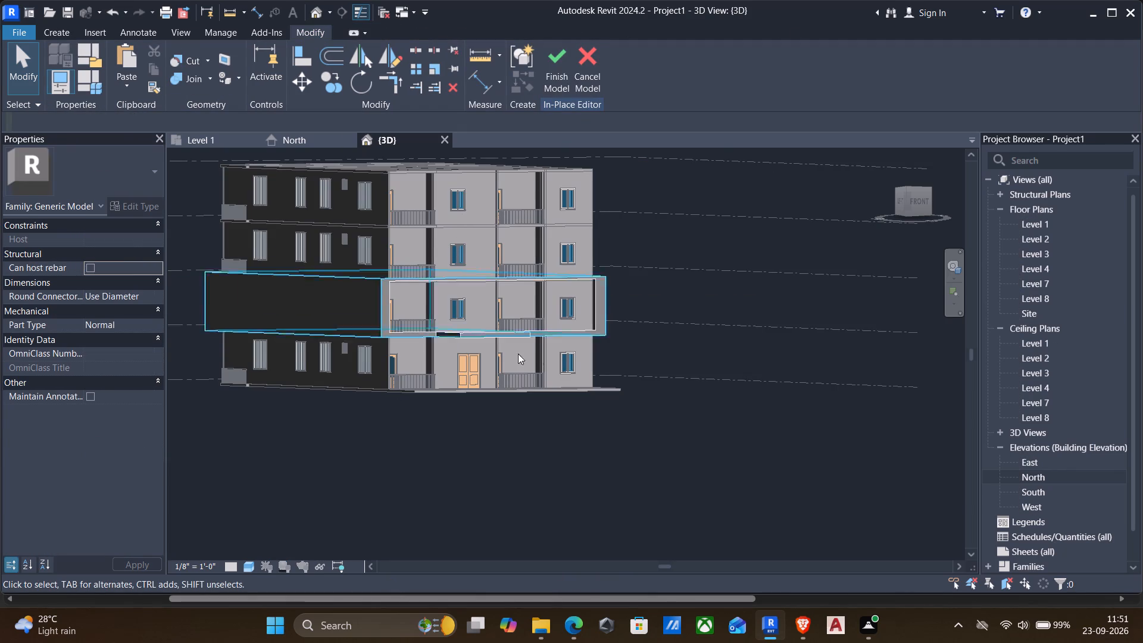
{"action": "left_click", "coordinate": [597, 298]}
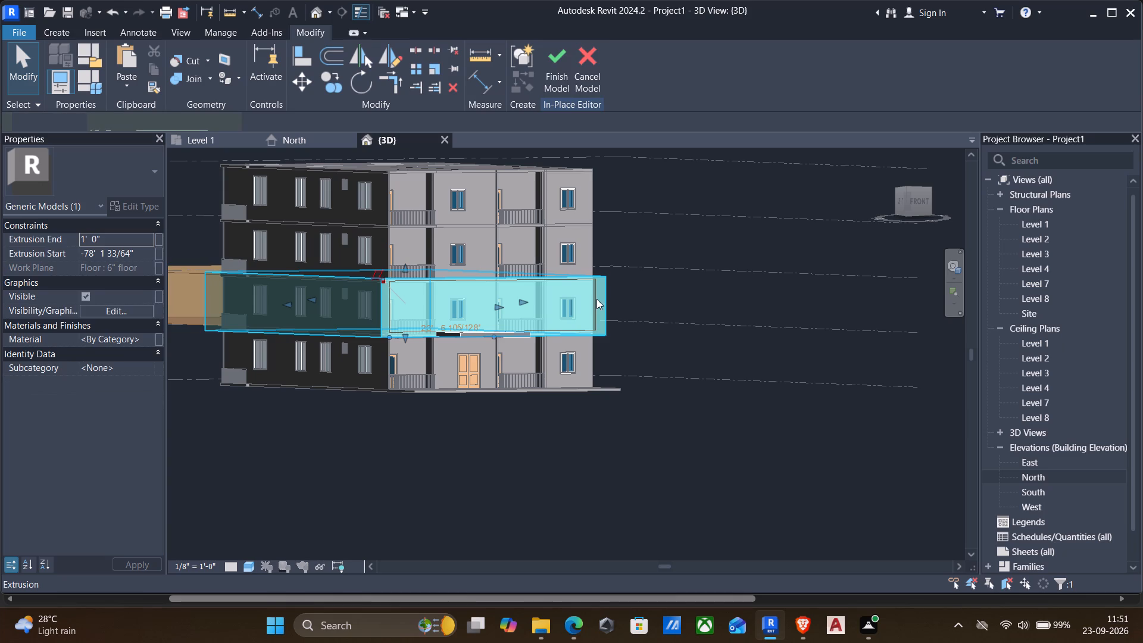
{"action": "left_click", "coordinate": [560, 84]}
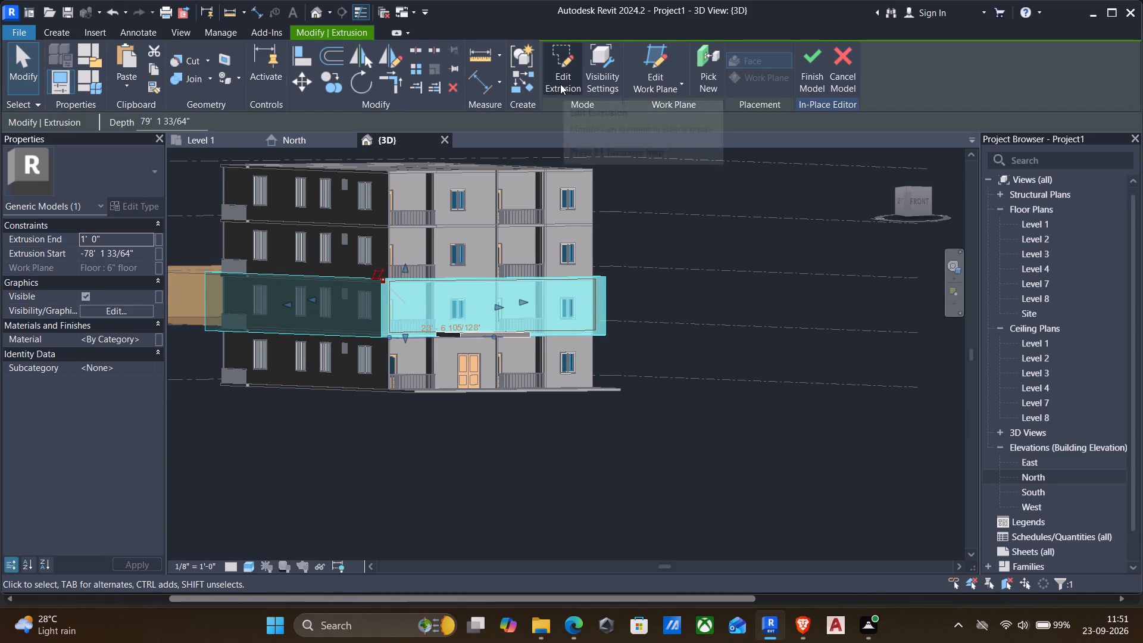
{"action": "scroll", "coordinate": [597, 330], "scroll_direction": "up", "scroll_amount": 4}
{"action": "scroll", "coordinate": [523, 330], "scroll_direction": "up", "scroll_amount": 4}
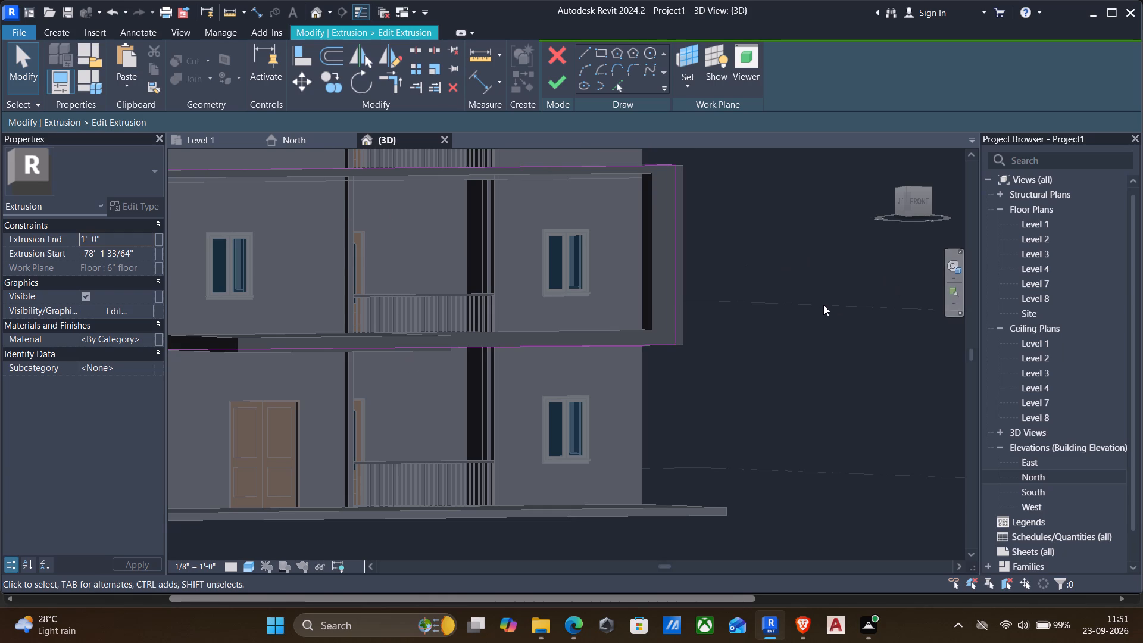
{"action": "middle_click_drag", "start_coordinate": [823, 305], "coordinate": [719, 316], "text": "shift"}
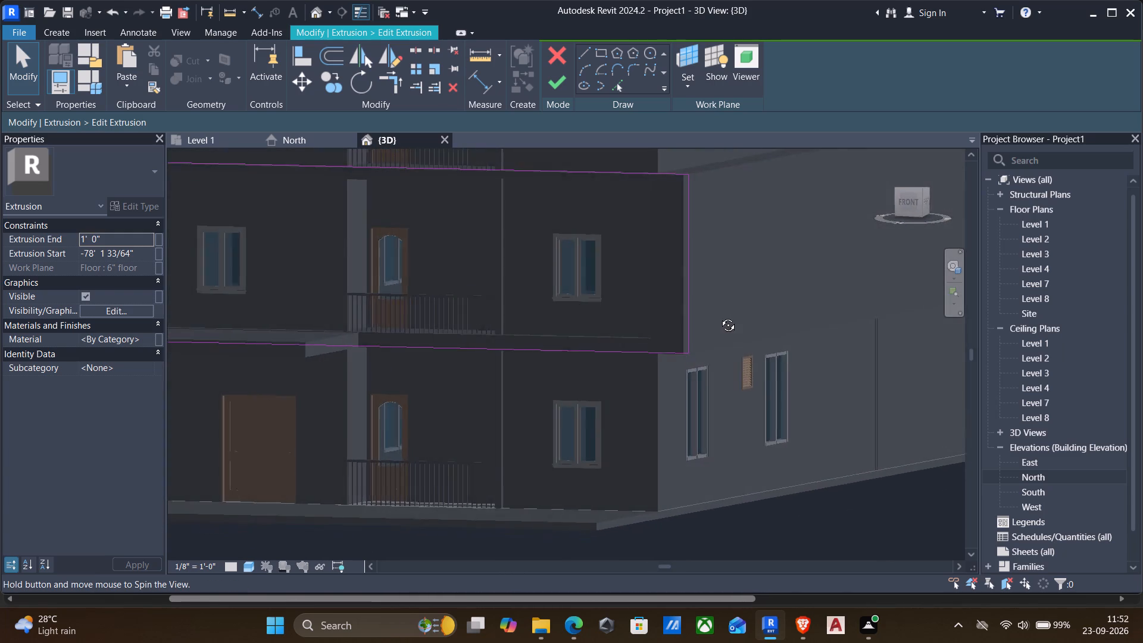
{"action": "middle_click_drag", "start_coordinate": [719, 316], "coordinate": [739, 316], "text": "shift"}
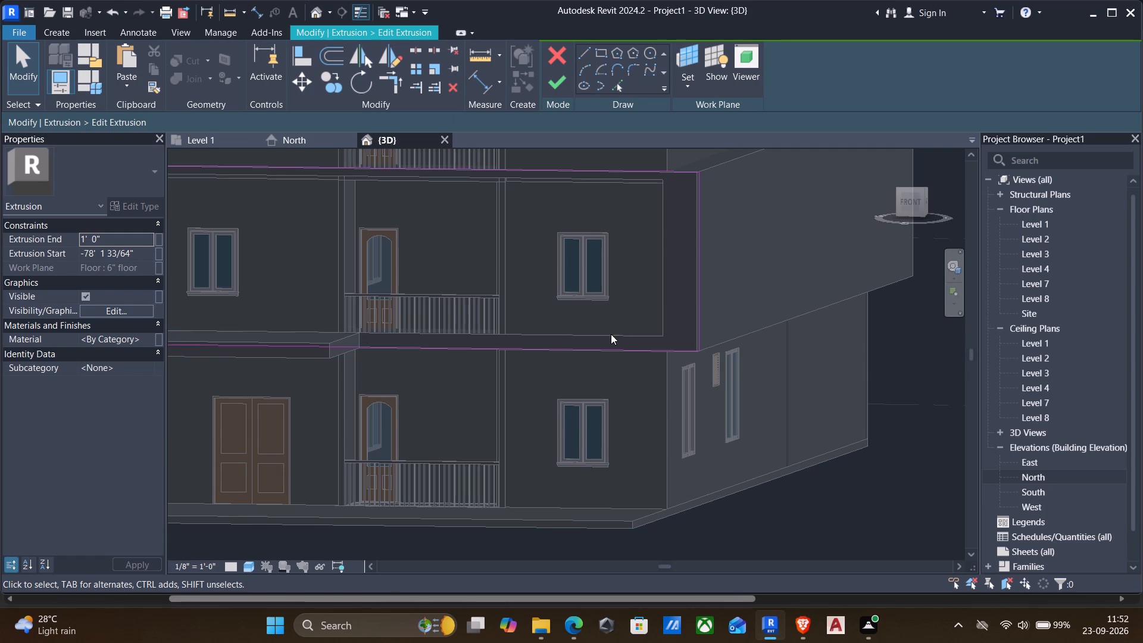
{"action": "left_click", "coordinate": [567, 89]}
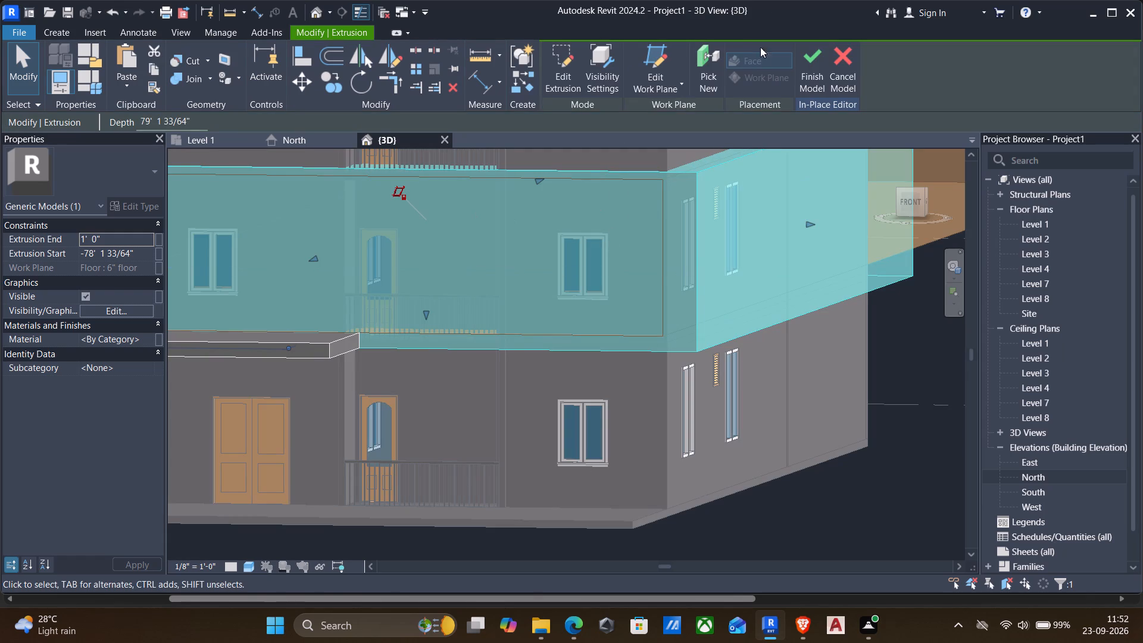
{"action": "left_click", "coordinate": [805, 60]}
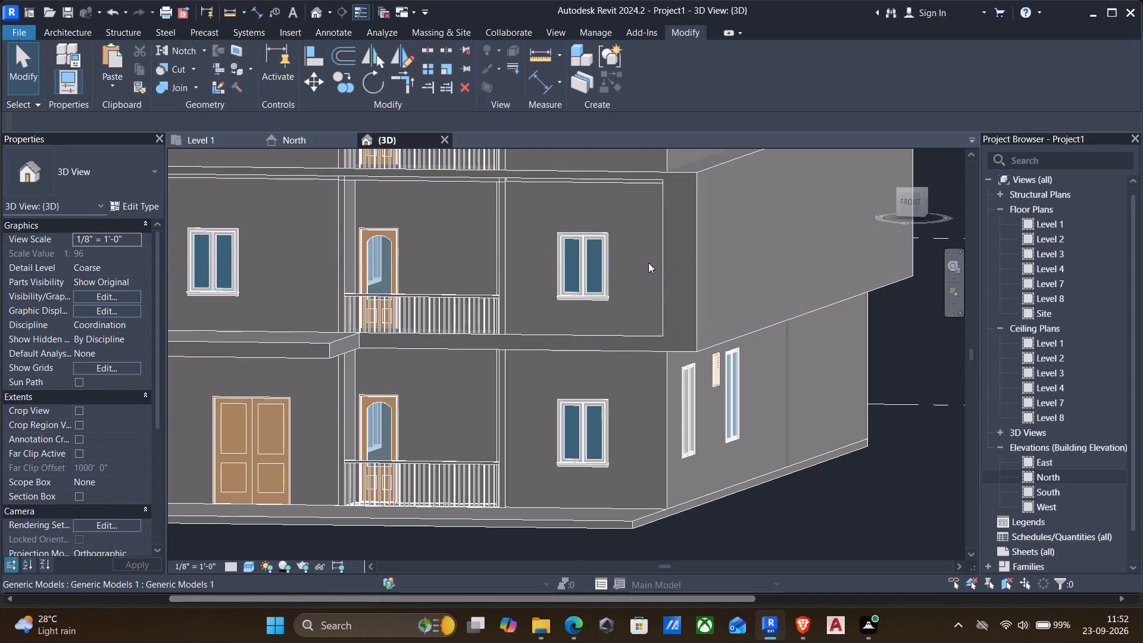
Examine the projecting frame around the Level 2 storey and its adjoining walls from the building's front and sides in 3D.
{"action": "left_click", "coordinate": [657, 280]}
{"action": "key", "text": "Escape"}
{"action": "scroll", "coordinate": [536, 288], "scroll_direction": "down", "scroll_amount": 3}
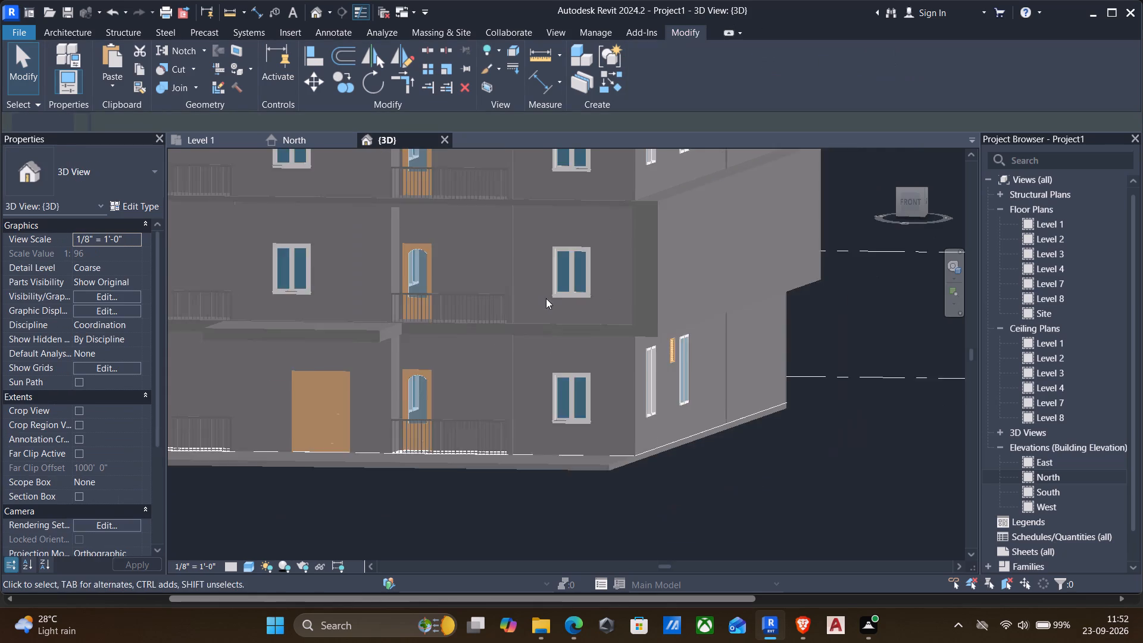
{"action": "left_click", "coordinate": [558, 321]}
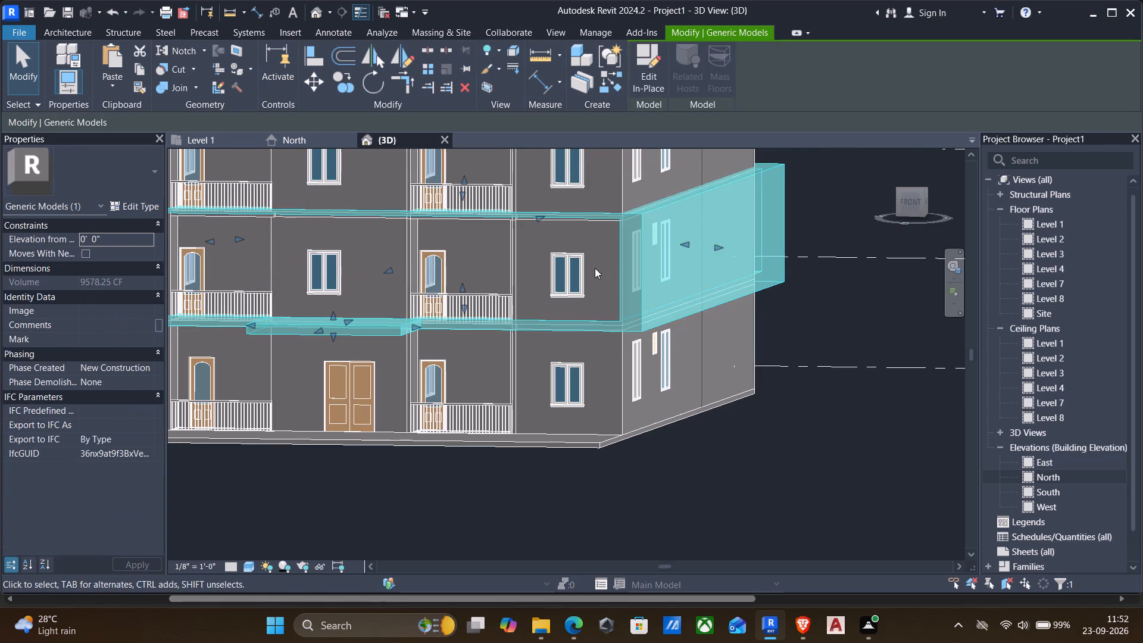
{"action": "key", "text": "Escape"}
{"action": "middle_click_drag", "start_coordinate": [638, 280], "coordinate": [676, 278], "text": "shift"}
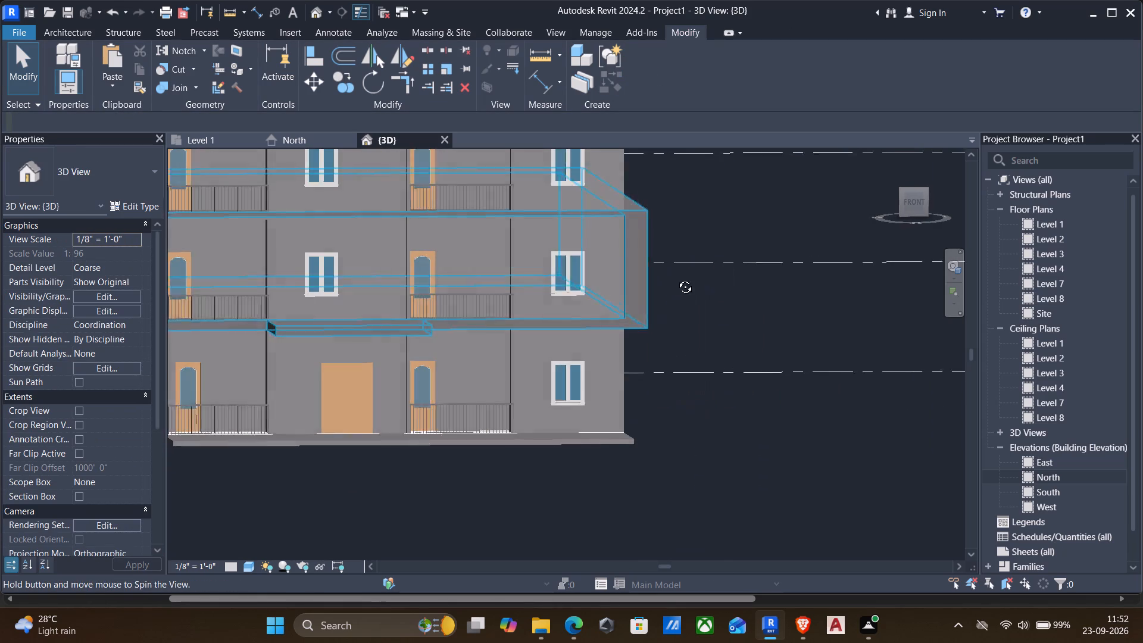
{"action": "middle_click_drag", "start_coordinate": [676, 278], "coordinate": [677, 278], "text": "shift"}
{"action": "left_click", "coordinate": [621, 273]}
{"action": "key", "text": "Escape"}
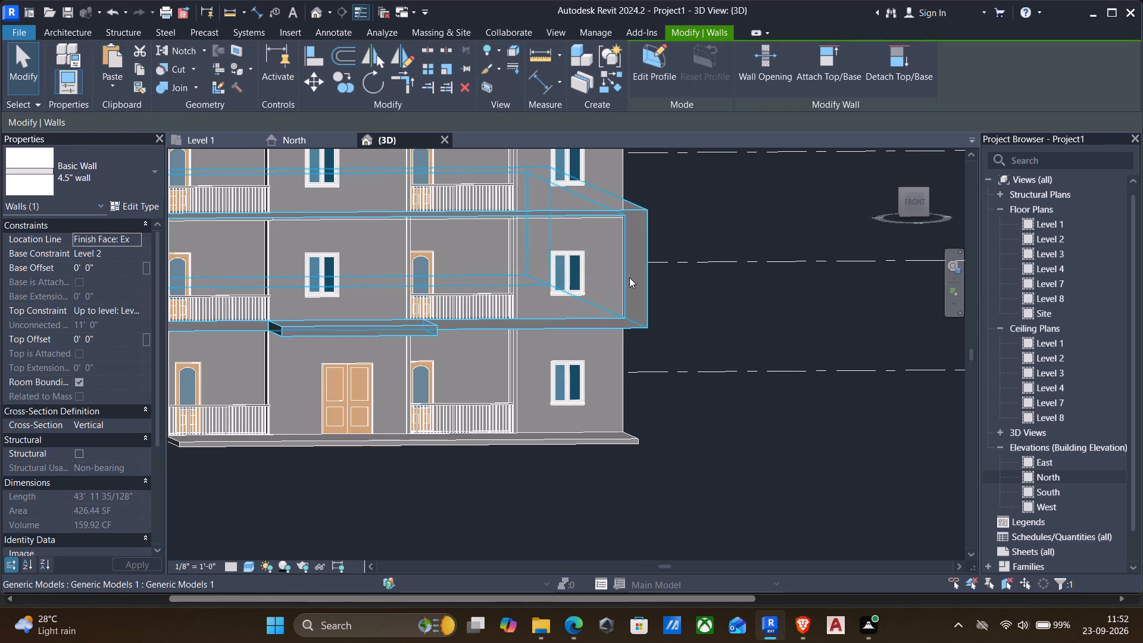
{"action": "left_click", "coordinate": [622, 282]}
{"action": "key", "text": "Escape"}
{"action": "left_click", "coordinate": [623, 278]}
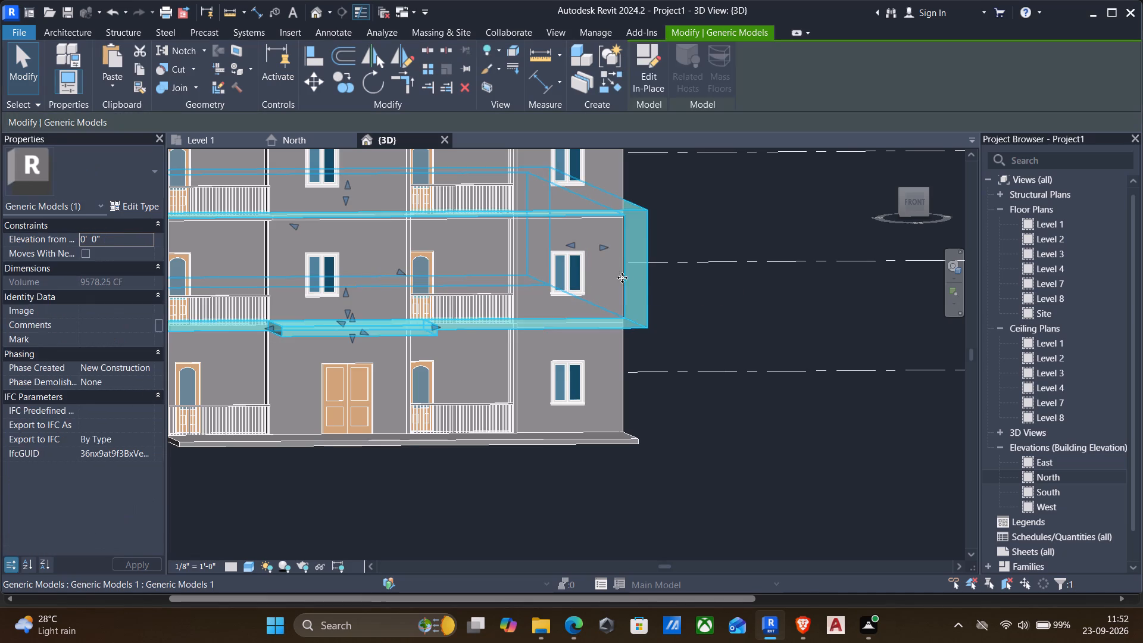
{"action": "key", "text": "Escape"}
{"action": "scroll", "coordinate": [500, 301], "scroll_direction": "down", "scroll_amount": 3}
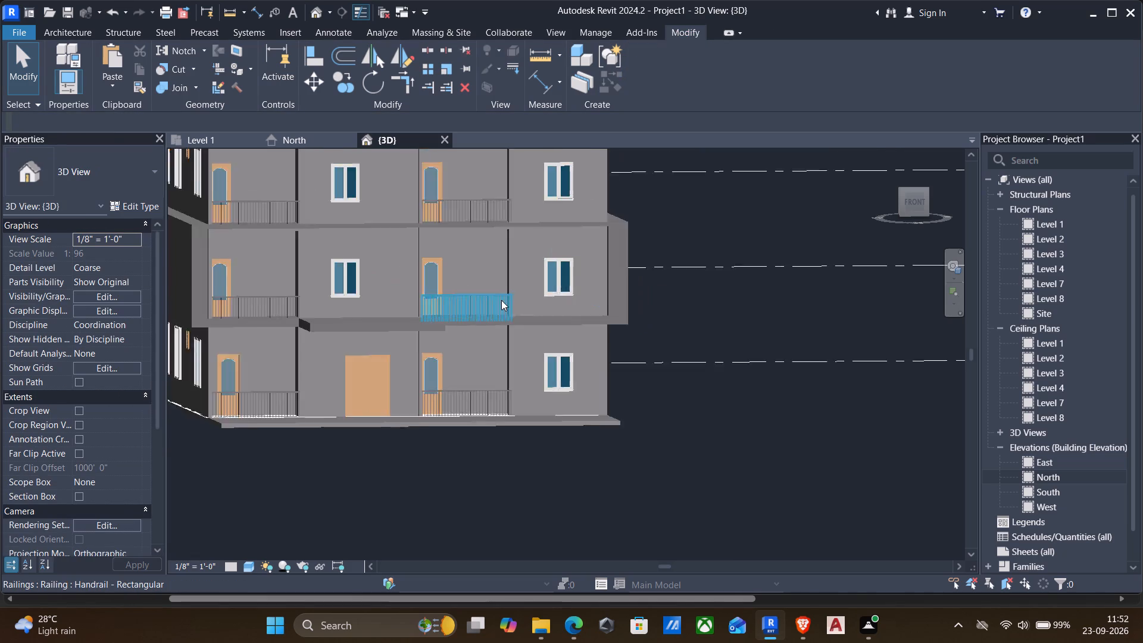
{"action": "left_click", "coordinate": [283, 254]}
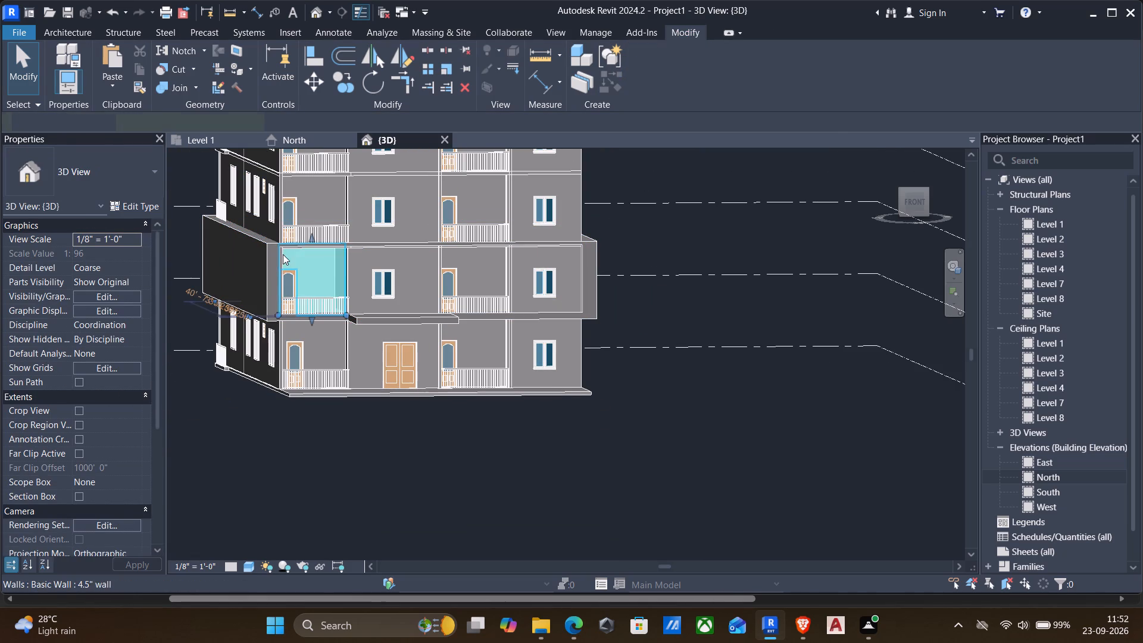
{"action": "key", "text": "Escape"}
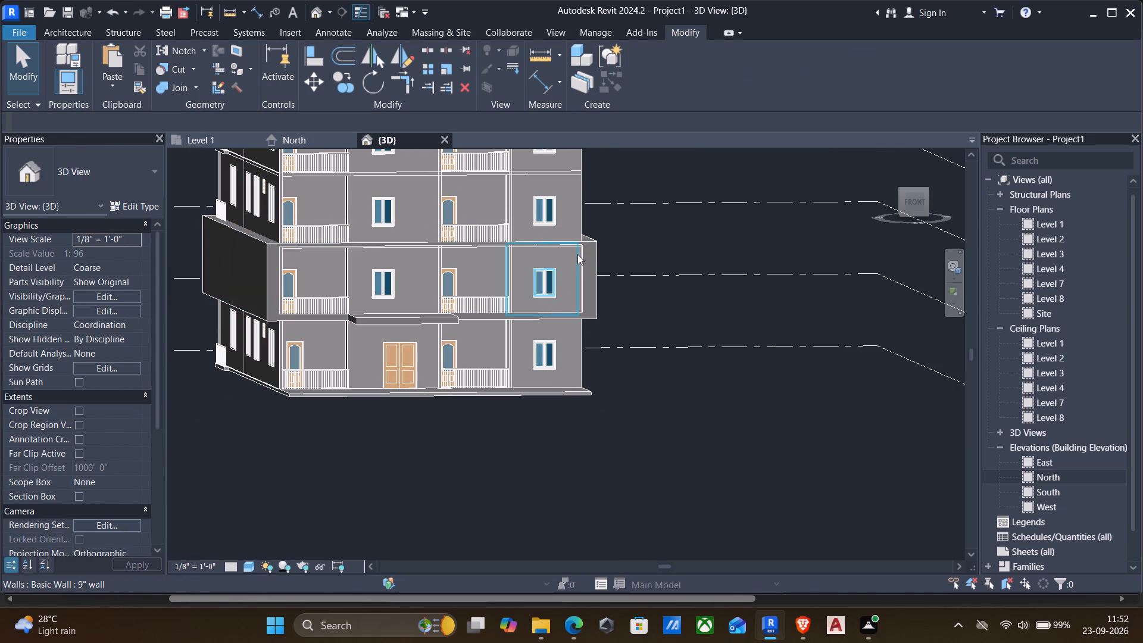
Shift the inner face of the Level 2 frame's right-hand side slightly inward towards the facade window using its shape handle.
{"action": "left_click", "coordinate": [582, 261]}
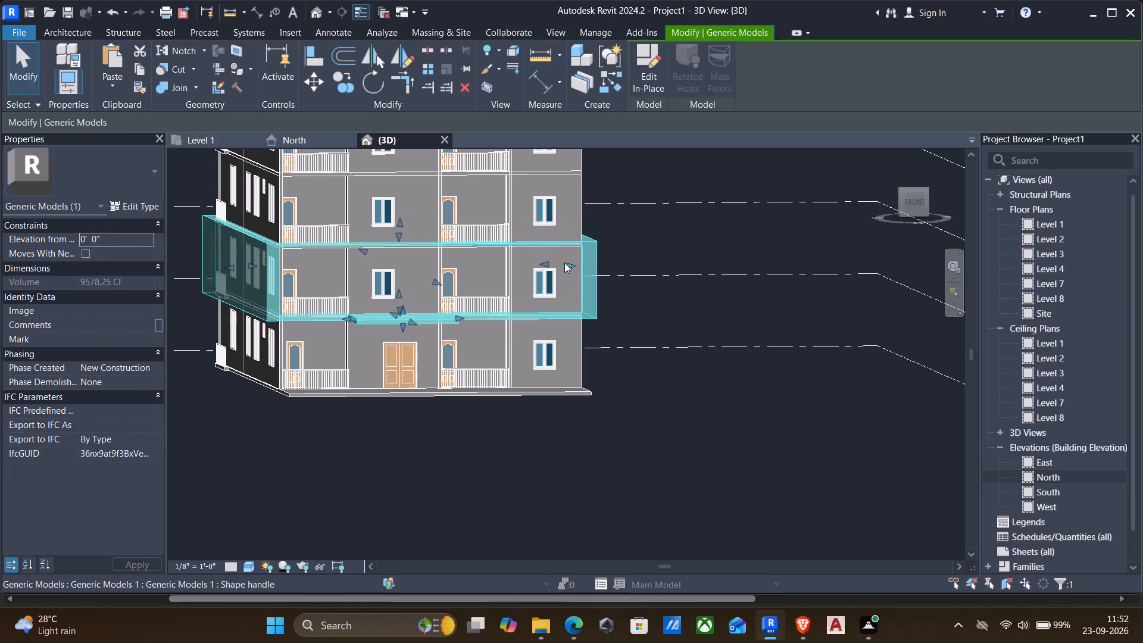
{"action": "left_click", "coordinate": [545, 266]}
{"action": "left_click", "coordinate": [545, 266]}
{"action": "key", "text": "Escape"}
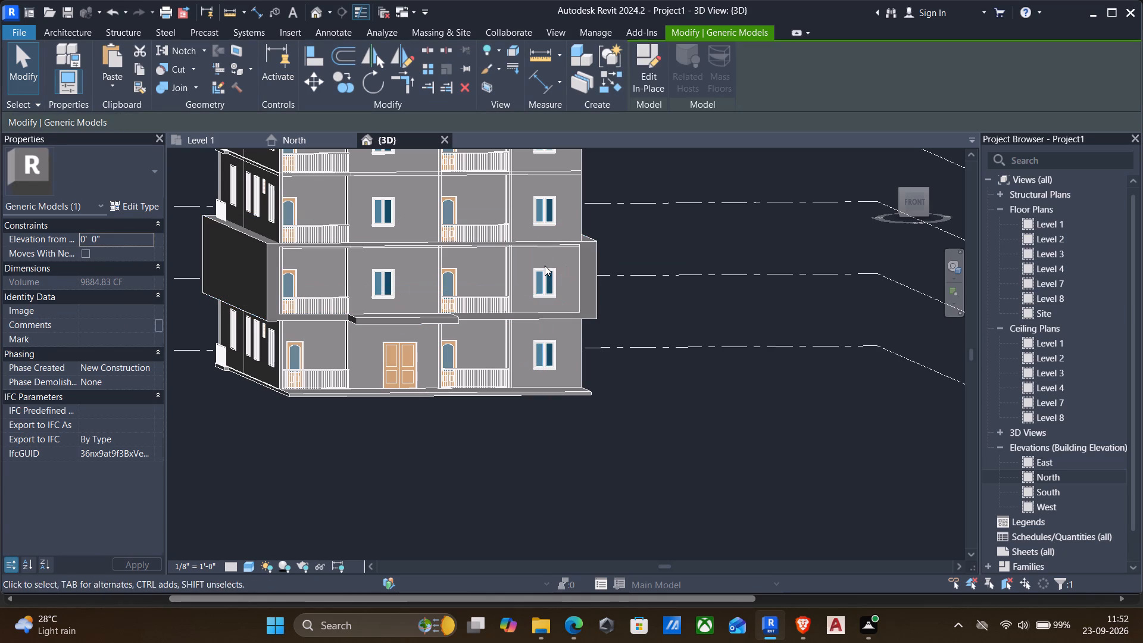
{"action": "left_click", "coordinate": [564, 308]}
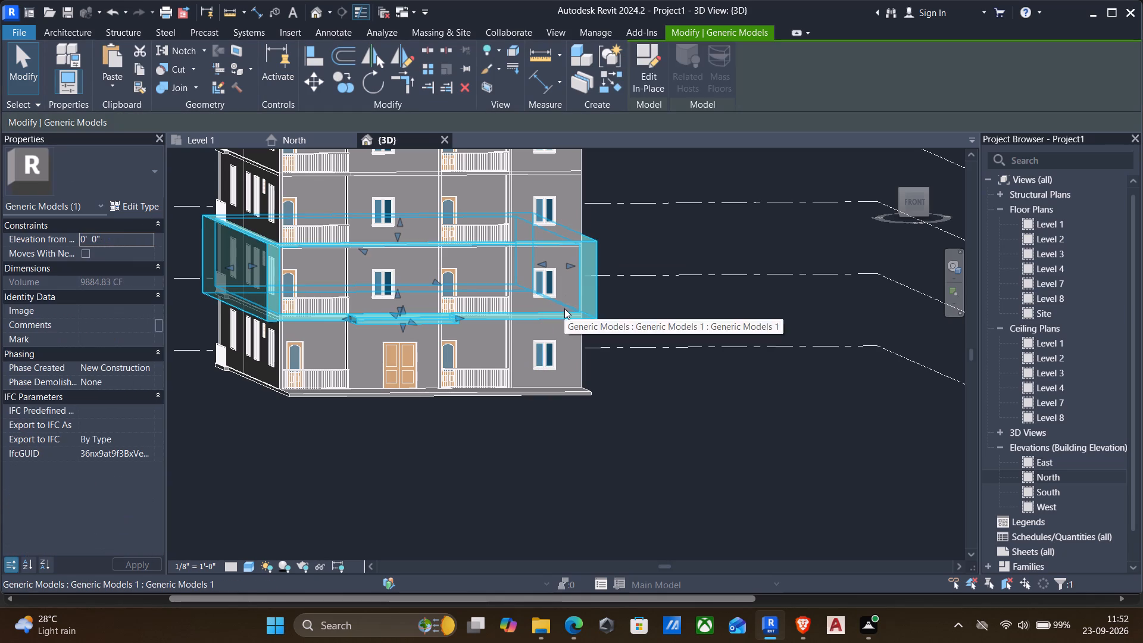
{"action": "key", "text": "Escape"}
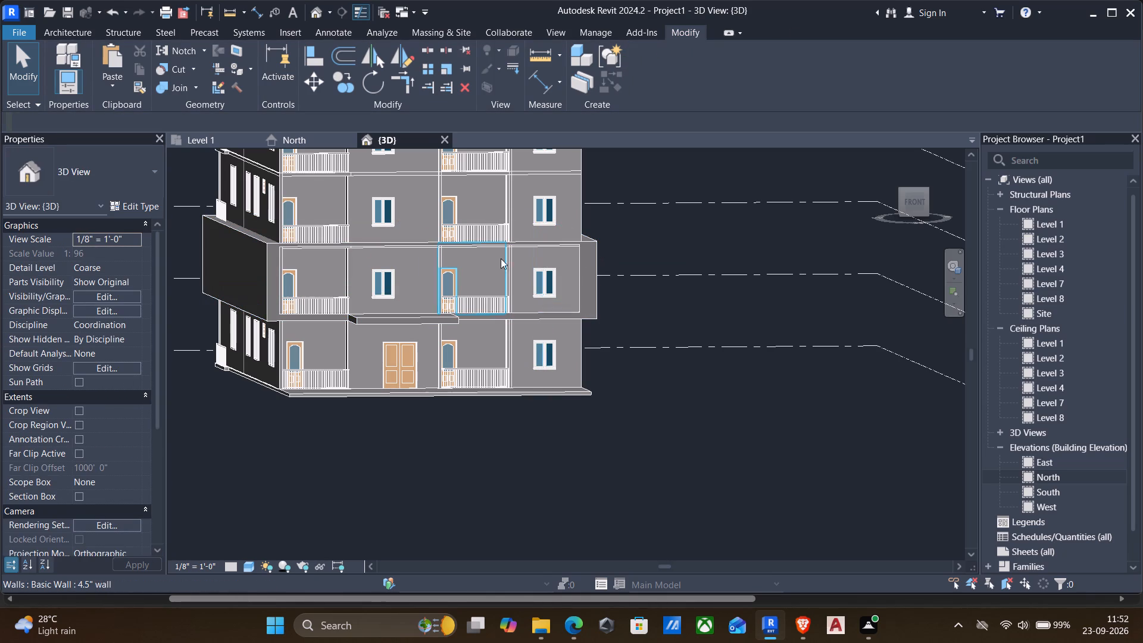
Examine how the Level 2 frame wraps the building from the back, side and front in 3D.
{"action": "middle_click_drag", "start_coordinate": [464, 292], "coordinate": [859, 302], "text": "shift"}
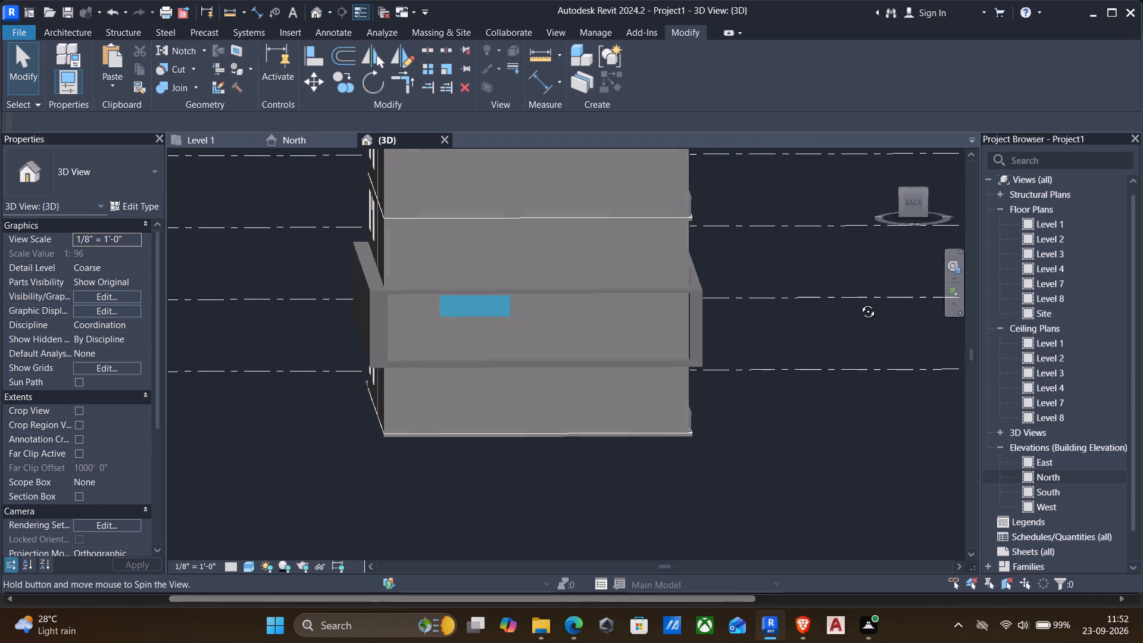
{"action": "middle_click_drag", "start_coordinate": [859, 302], "coordinate": [849, 304], "text": "shift"}
{"action": "left_click", "coordinate": [623, 361]}
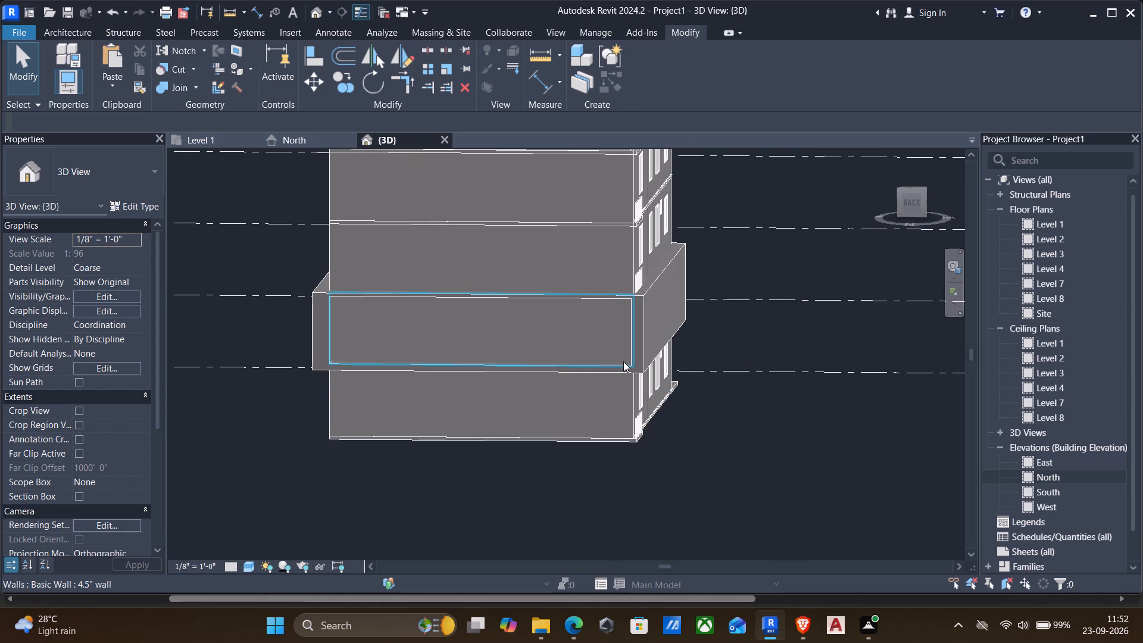
{"action": "scroll", "coordinate": [627, 358], "scroll_direction": "down", "scroll_amount": 3}
{"action": "middle_click_drag", "start_coordinate": [690, 363], "coordinate": [373, 342], "text": "shift"}
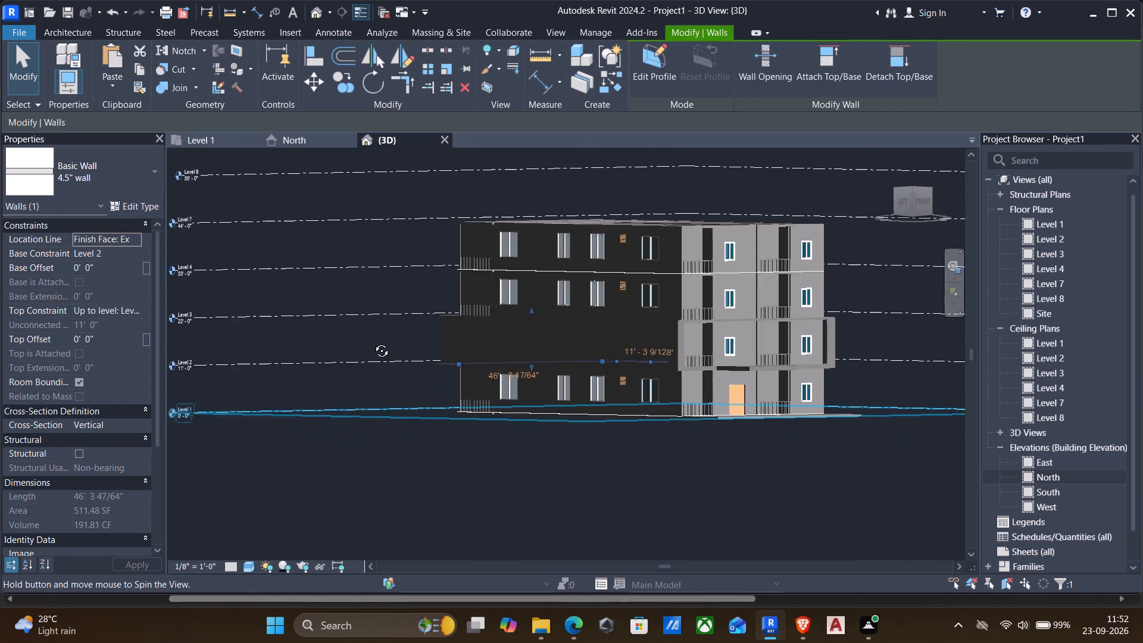
{"action": "middle_click_drag", "start_coordinate": [373, 342], "coordinate": [372, 342], "text": "shift"}
{"action": "key", "text": "Escape"}
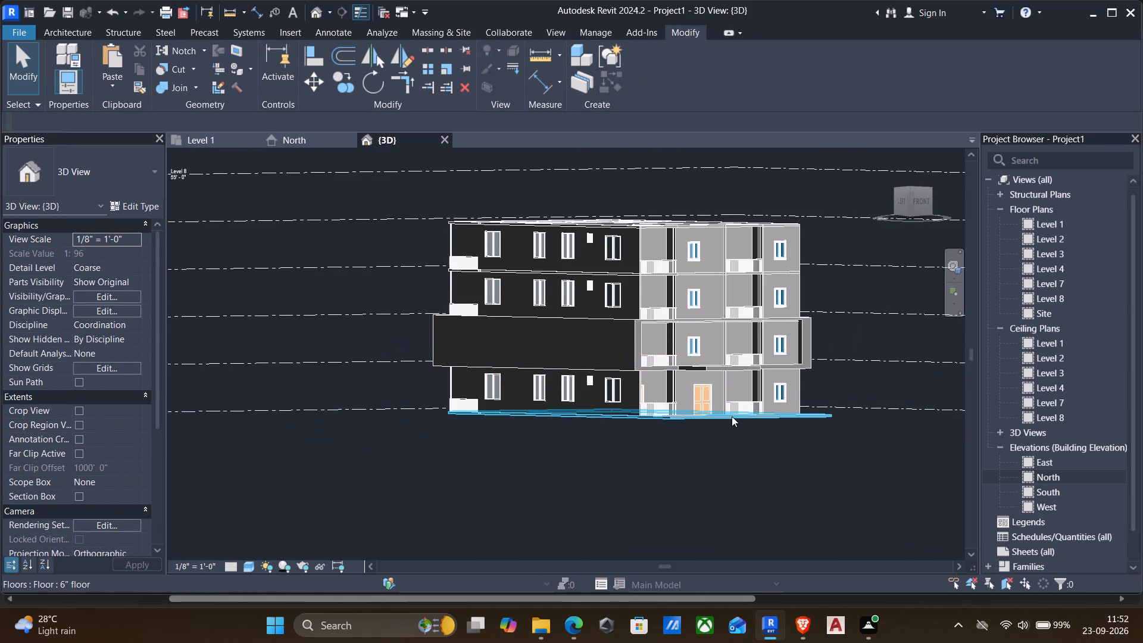
{"action": "middle_click_drag", "start_coordinate": [732, 416], "coordinate": [641, 413], "text": "shift"}
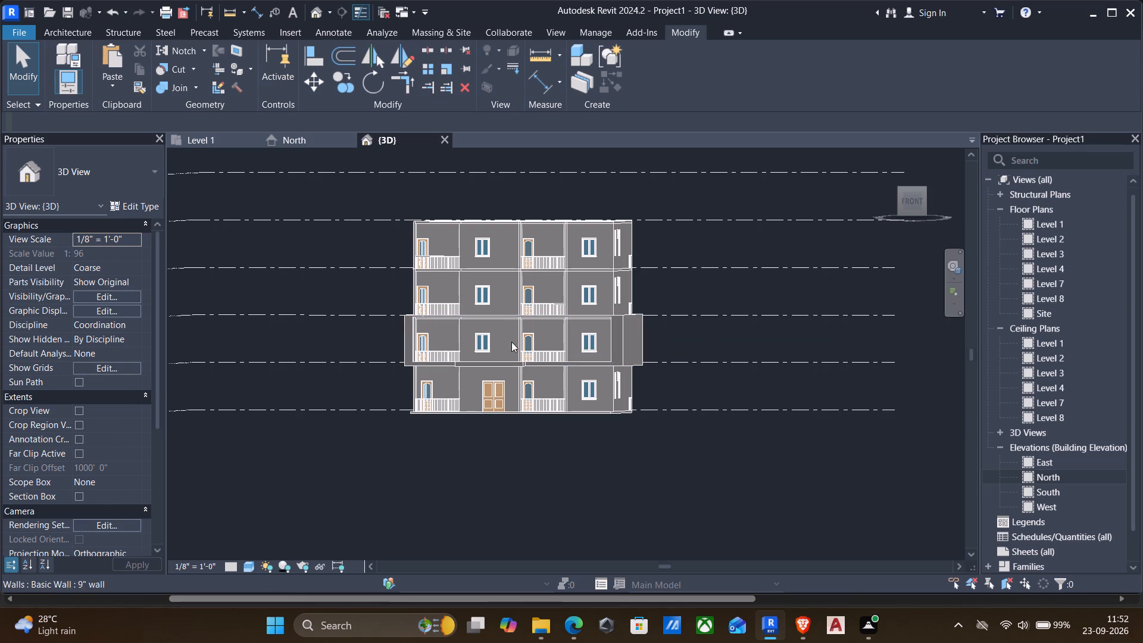
{"action": "left_click", "coordinate": [536, 365]}
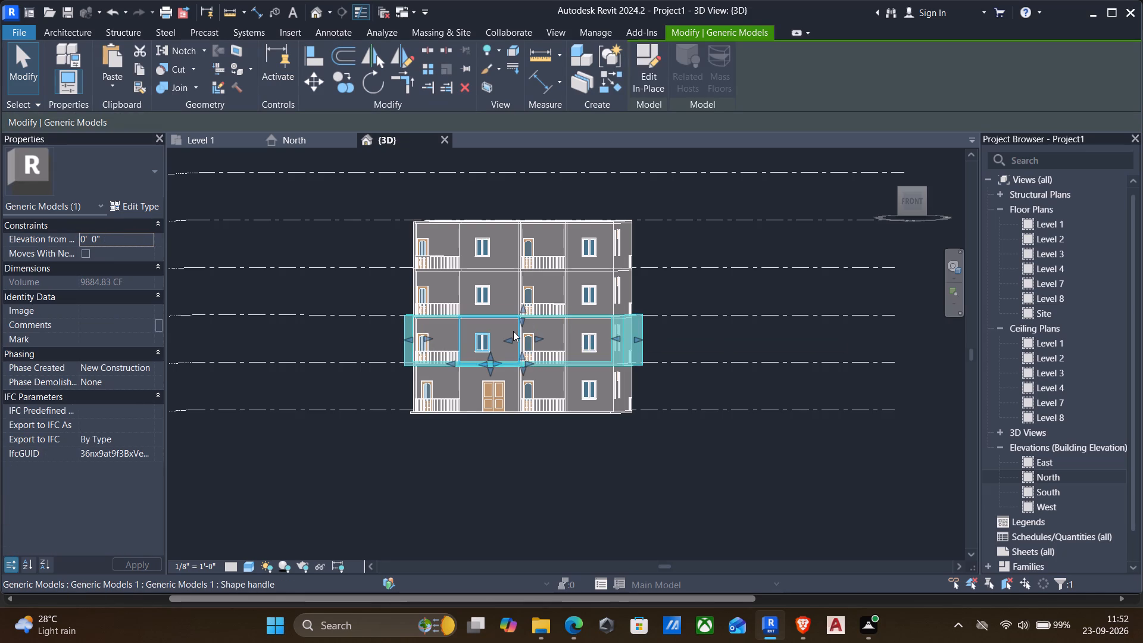
{"action": "scroll", "coordinate": [517, 331], "scroll_direction": "up", "scroll_amount": 4}
{"action": "key", "text": "Escape"}
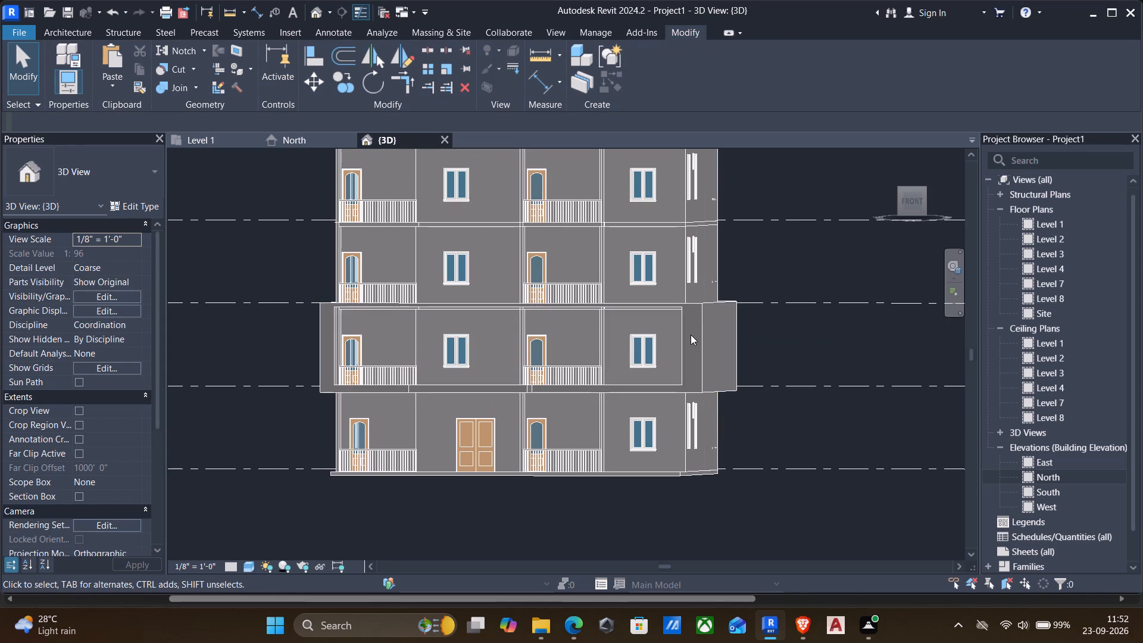
{"action": "left_click", "coordinate": [691, 336]}
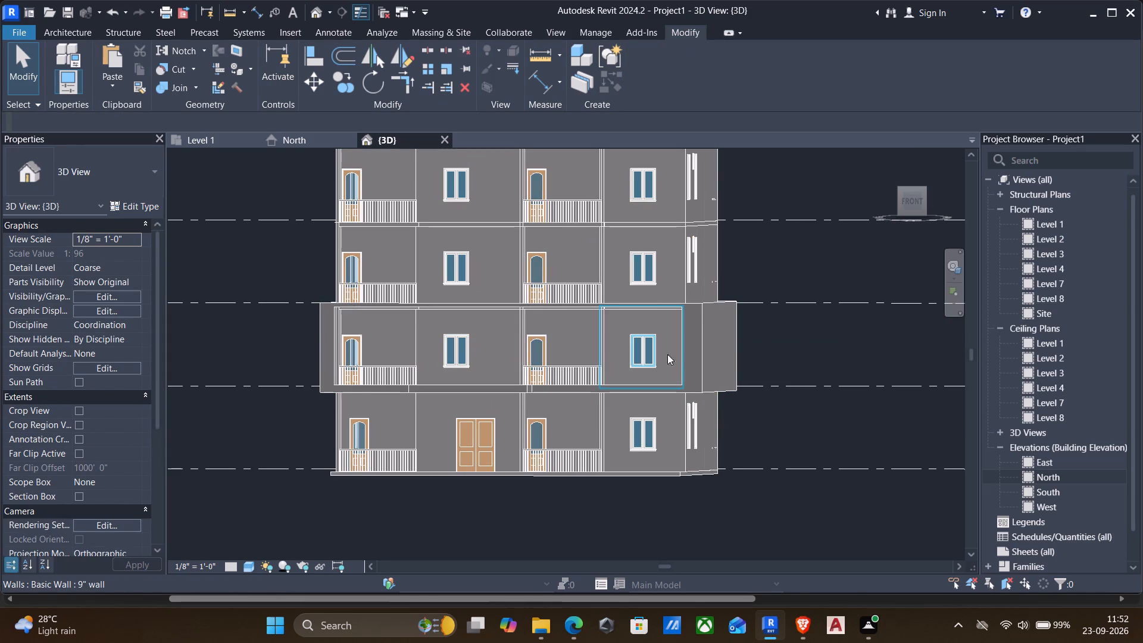
{"action": "left_click", "coordinate": [698, 370]}
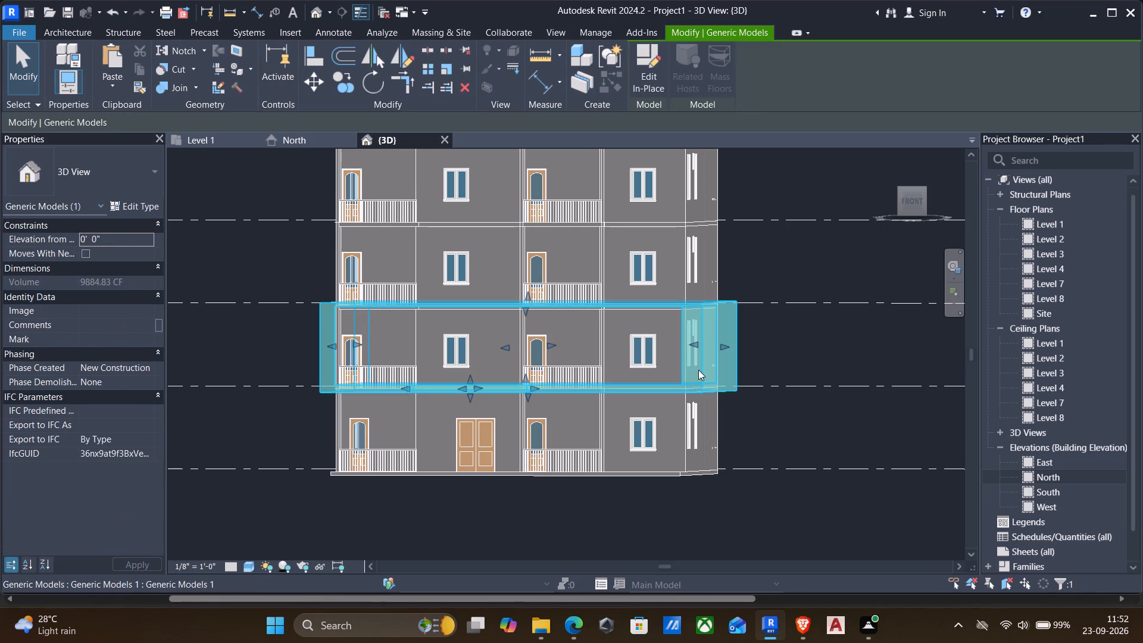
{"action": "key", "text": "Escape"}
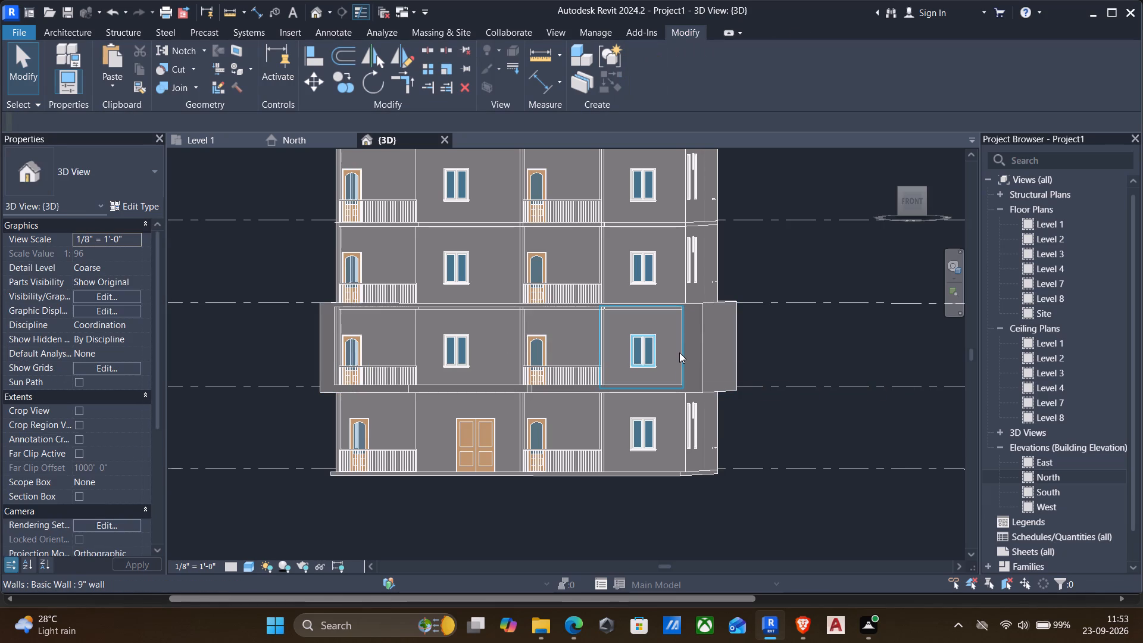
{"action": "middle_click_drag", "start_coordinate": [686, 361], "coordinate": [709, 360], "text": "shift"}
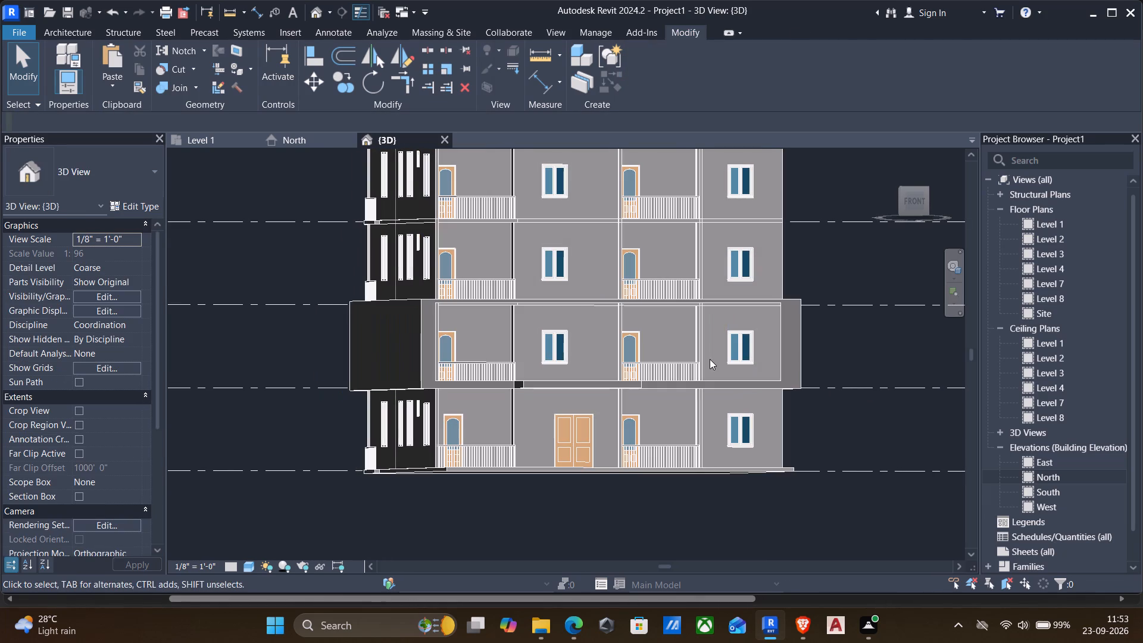
{"action": "scroll", "coordinate": [277, 384], "scroll_direction": "down", "scroll_amount": 1}
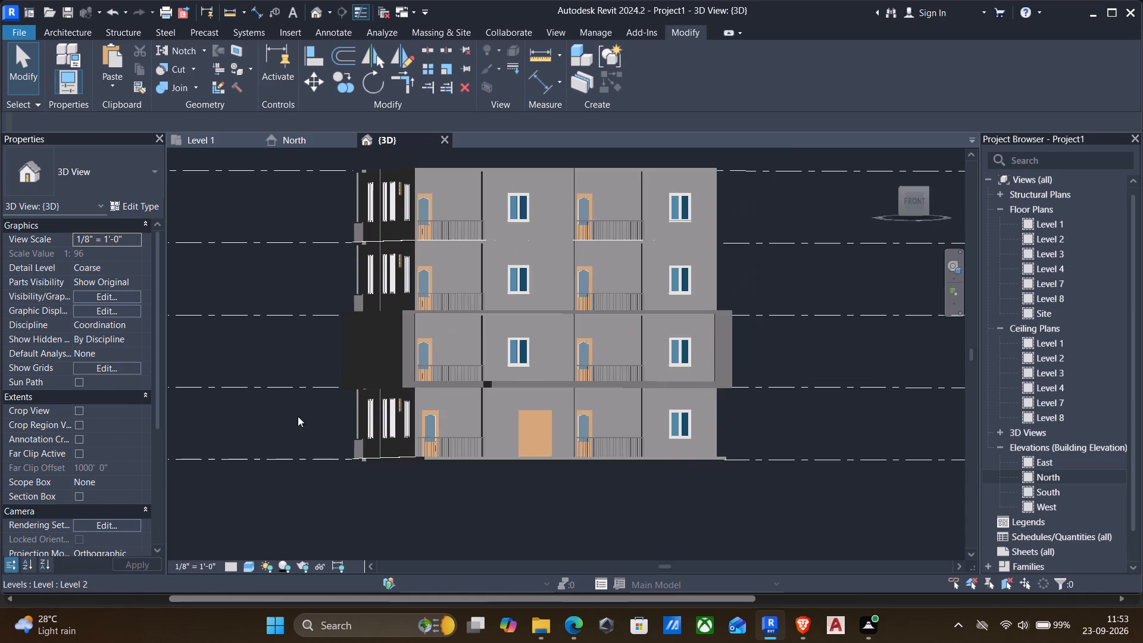
Inspect the Level 2 frame's front edges in the Wireframe visual style, and return the 3D view to Shaded.
{"action": "left_click", "coordinate": [247, 567]}
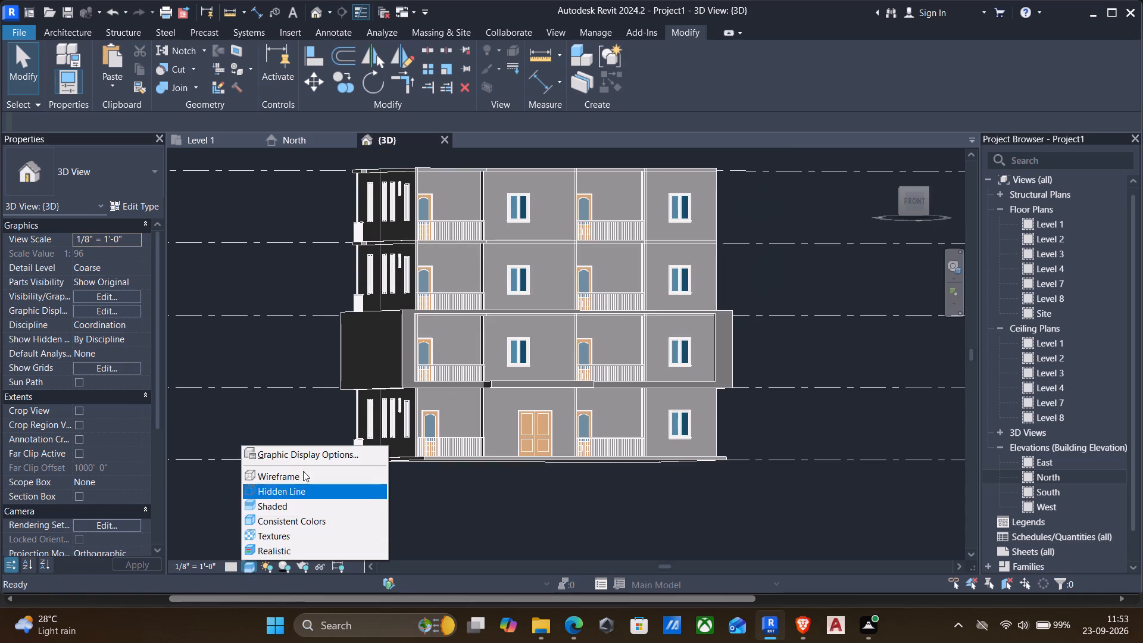
{"action": "left_click", "coordinate": [293, 474]}
{"action": "scroll", "coordinate": [750, 361], "scroll_direction": "up", "scroll_amount": 3}
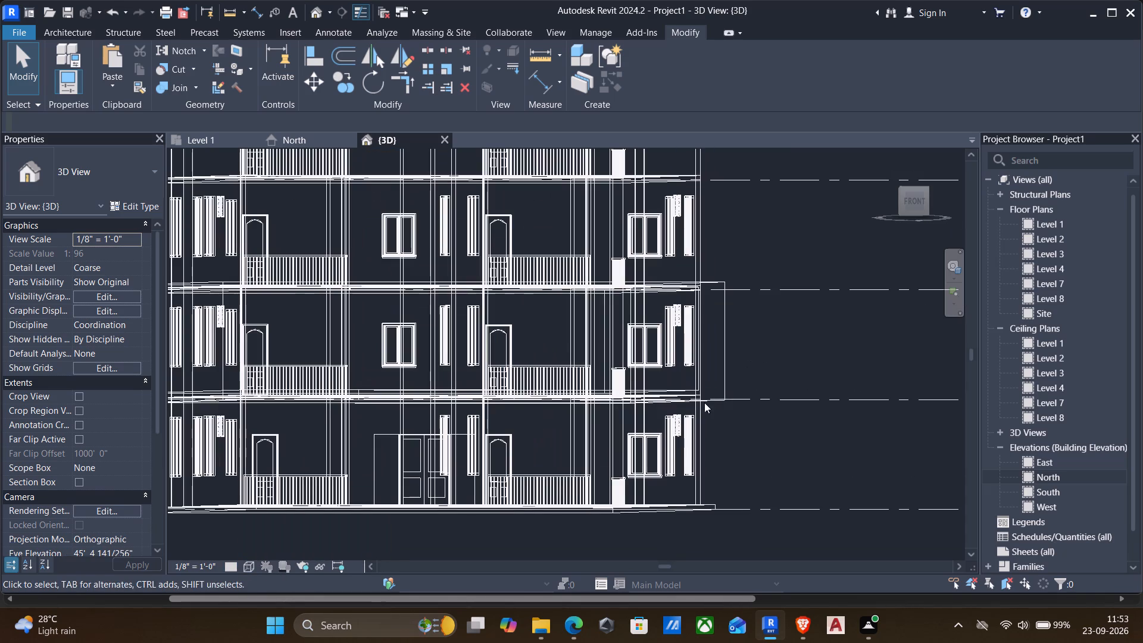
{"action": "left_click", "coordinate": [686, 391]}
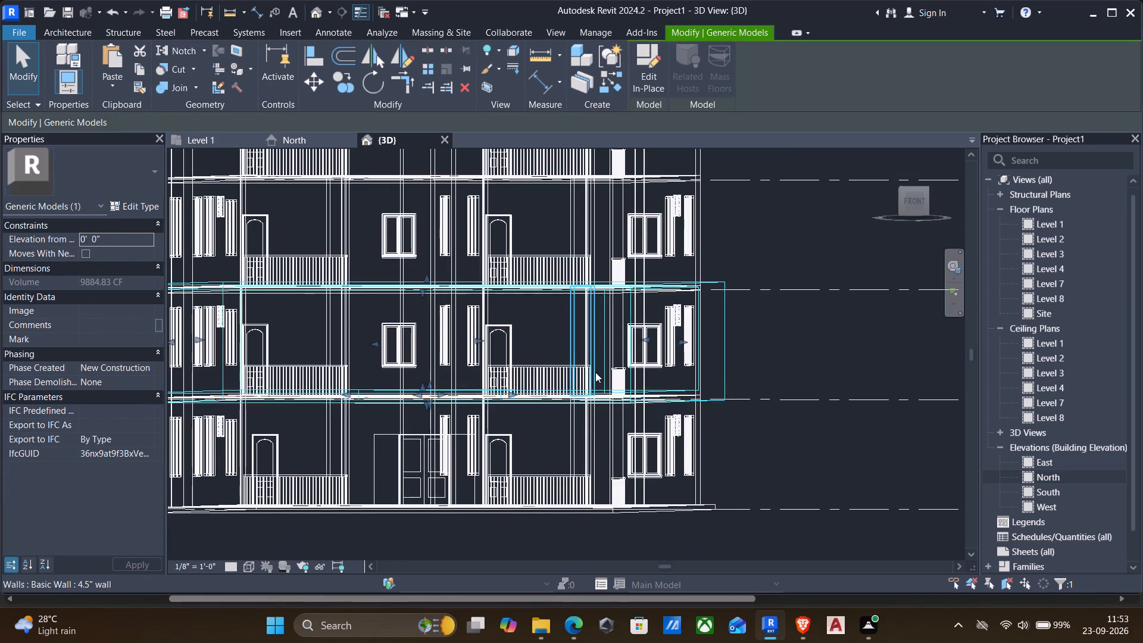
{"action": "scroll", "coordinate": [590, 372], "scroll_direction": "down", "scroll_amount": 3}
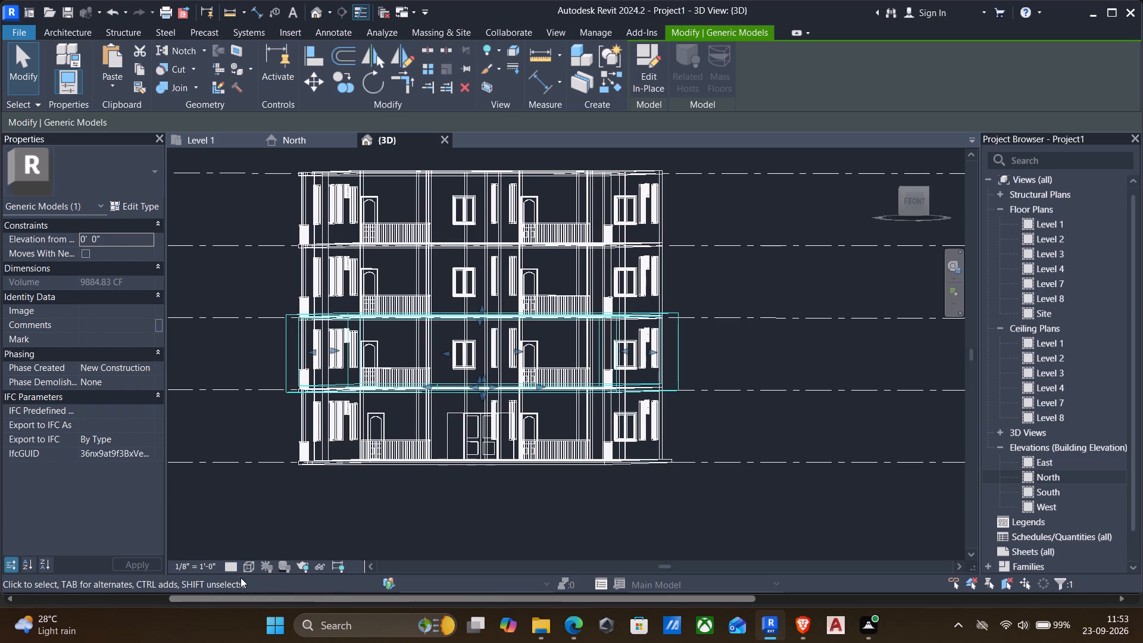
{"action": "left_click", "coordinate": [243, 565]}
{"action": "left_click", "coordinate": [282, 500]}
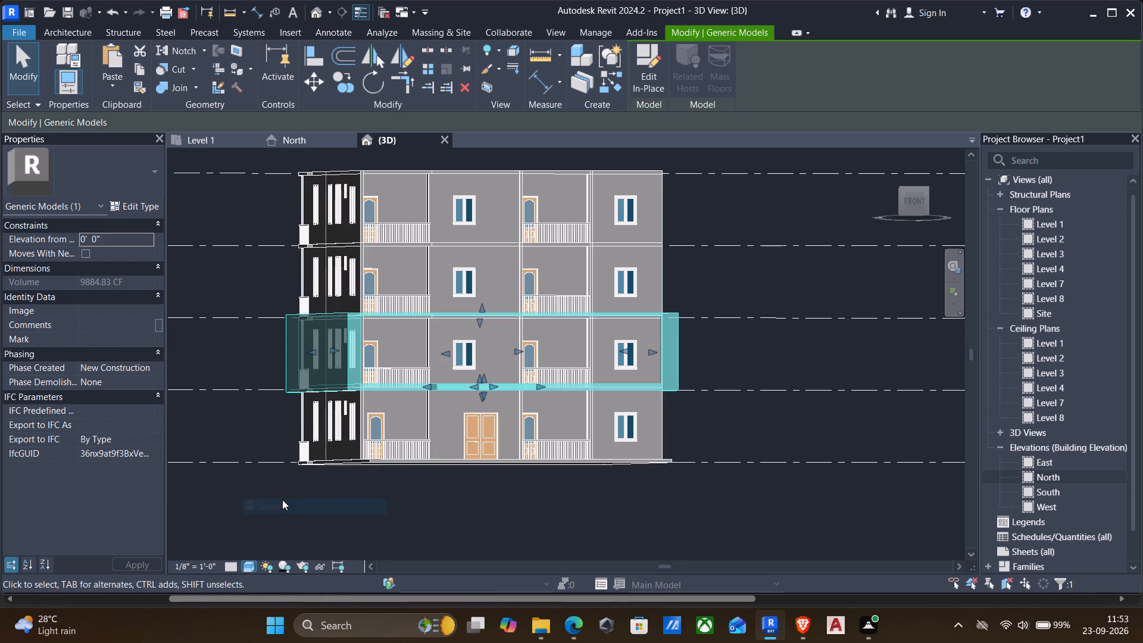
{"action": "key", "text": "Escape"}
Inspect the Level 2 frame in Wireframe from the building's side, and set the visual style back to Shaded.
{"action": "left_click", "coordinate": [251, 564]}
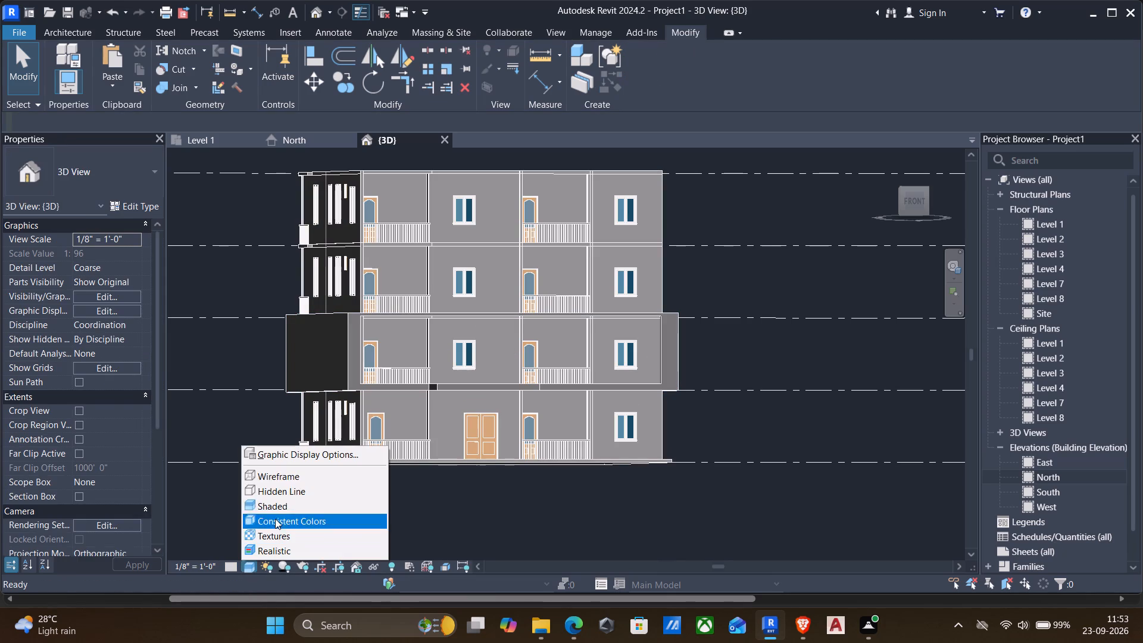
{"action": "left_click", "coordinate": [272, 482]}
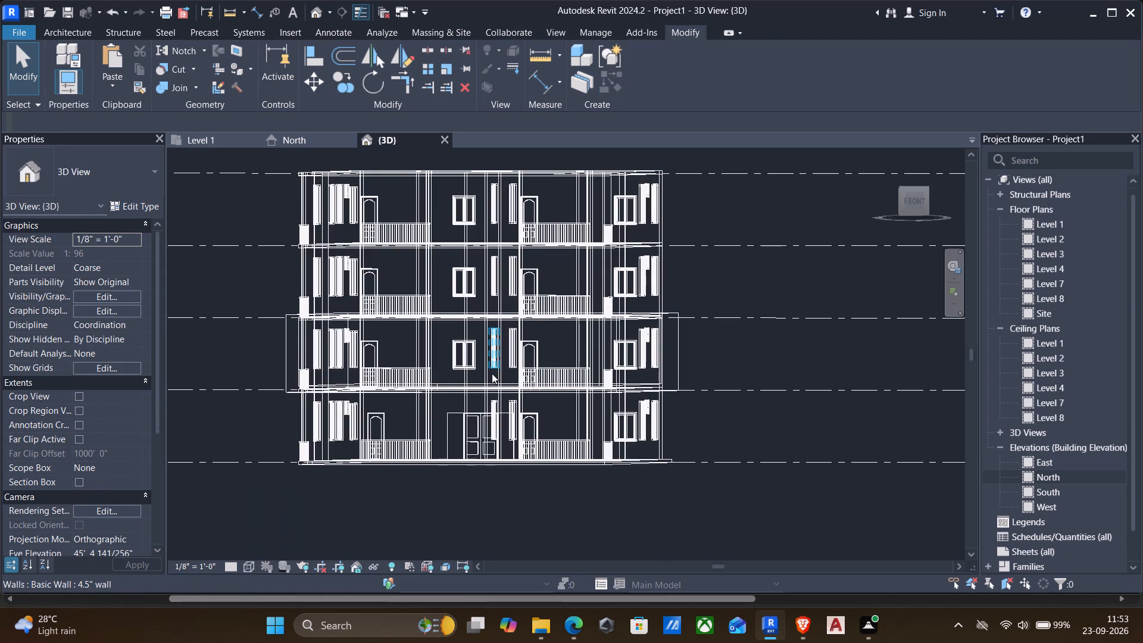
{"action": "middle_click_drag", "start_coordinate": [491, 373], "coordinate": [388, 373], "text": "shift"}
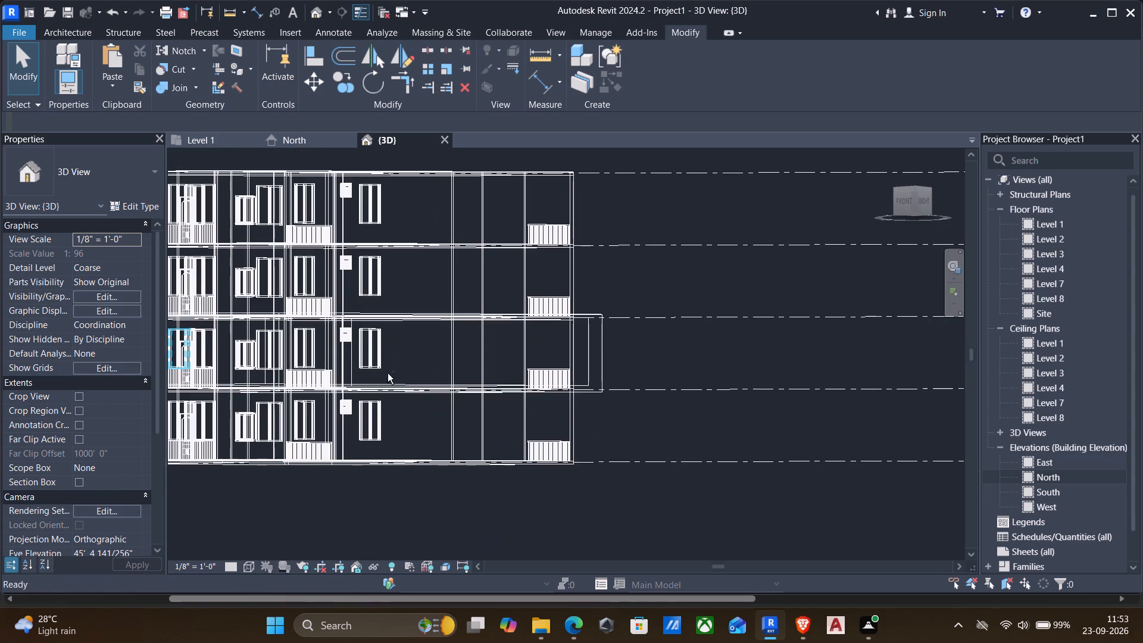
{"action": "left_click", "coordinate": [588, 361]}
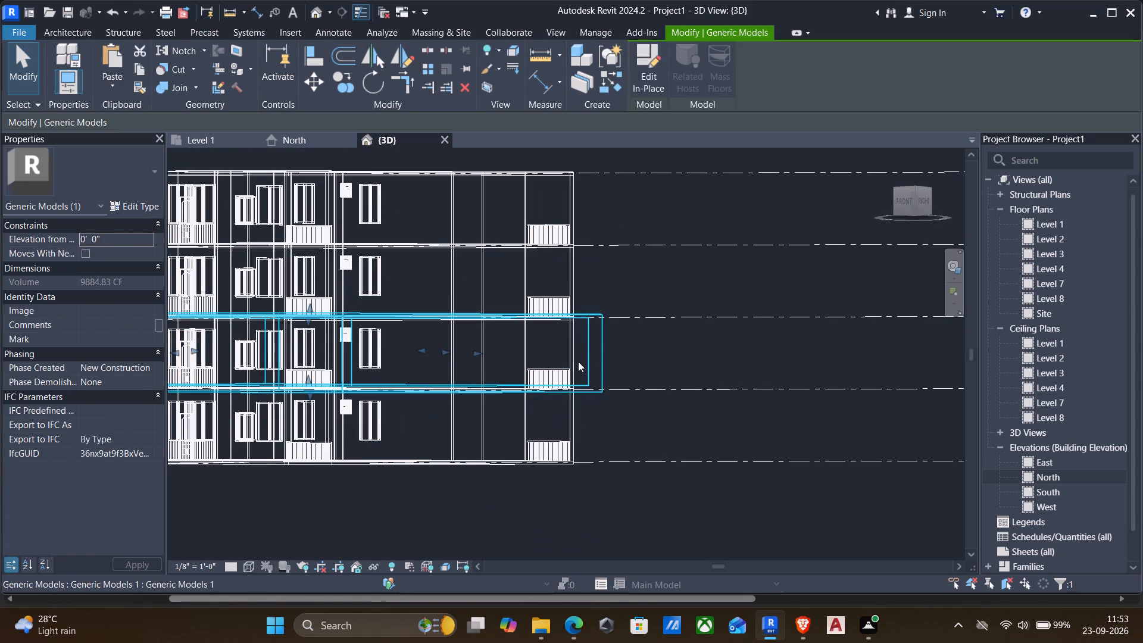
{"action": "scroll", "coordinate": [568, 367], "scroll_direction": "down", "scroll_amount": 4}
{"action": "left_click", "coordinate": [242, 562]}
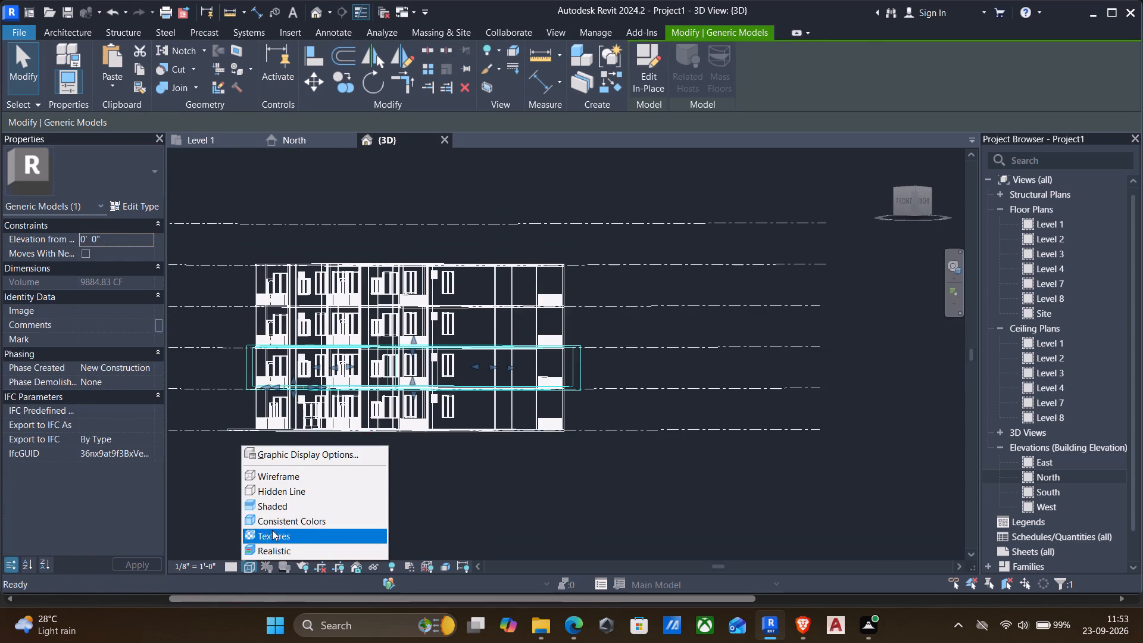
{"action": "left_click", "coordinate": [273, 500]}
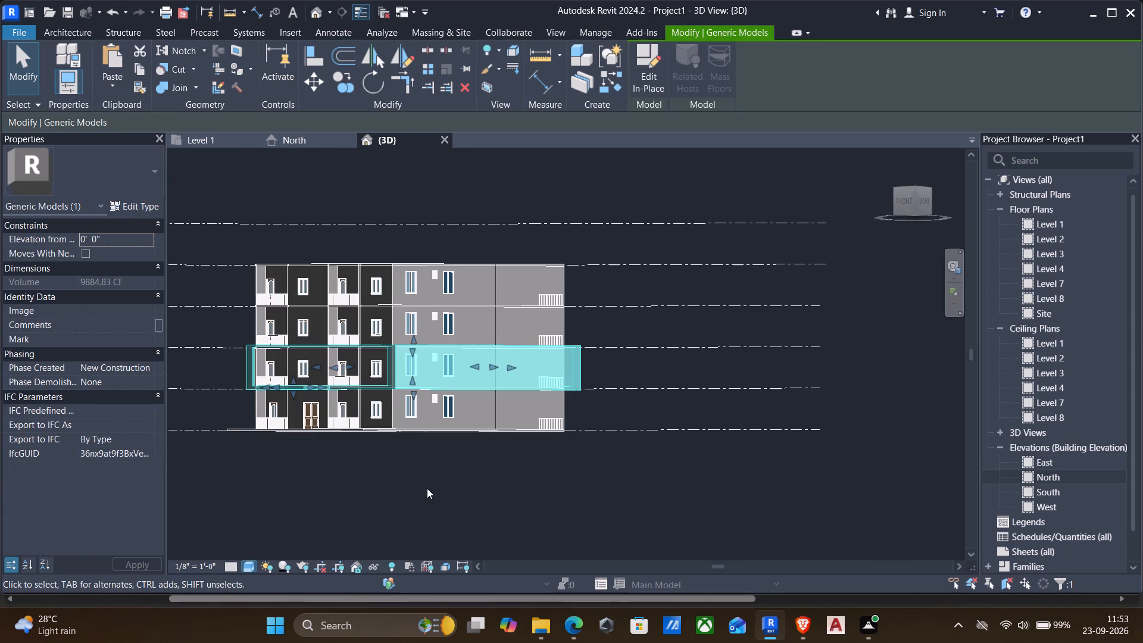
Examine the Level 2 frame around the building's side and back corner in the Shaded 3D view.
{"action": "middle_click_drag", "start_coordinate": [666, 457], "coordinate": [467, 472], "text": "shift"}
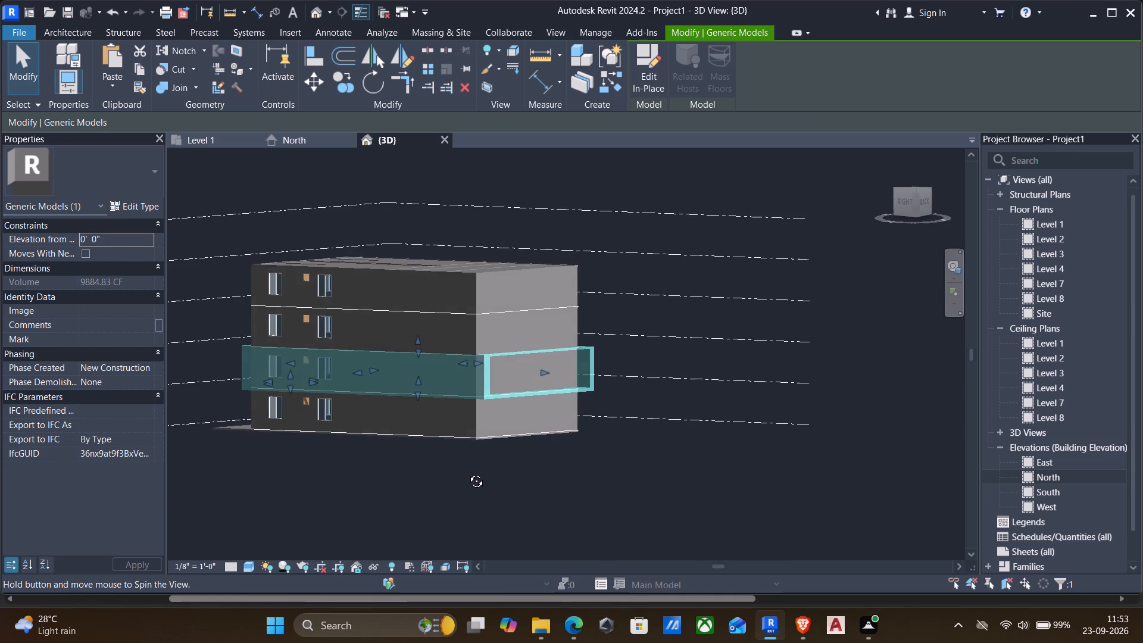
{"action": "middle_click_drag", "start_coordinate": [467, 472], "coordinate": [452, 465], "text": "shift"}
{"action": "key", "text": "Escape"}
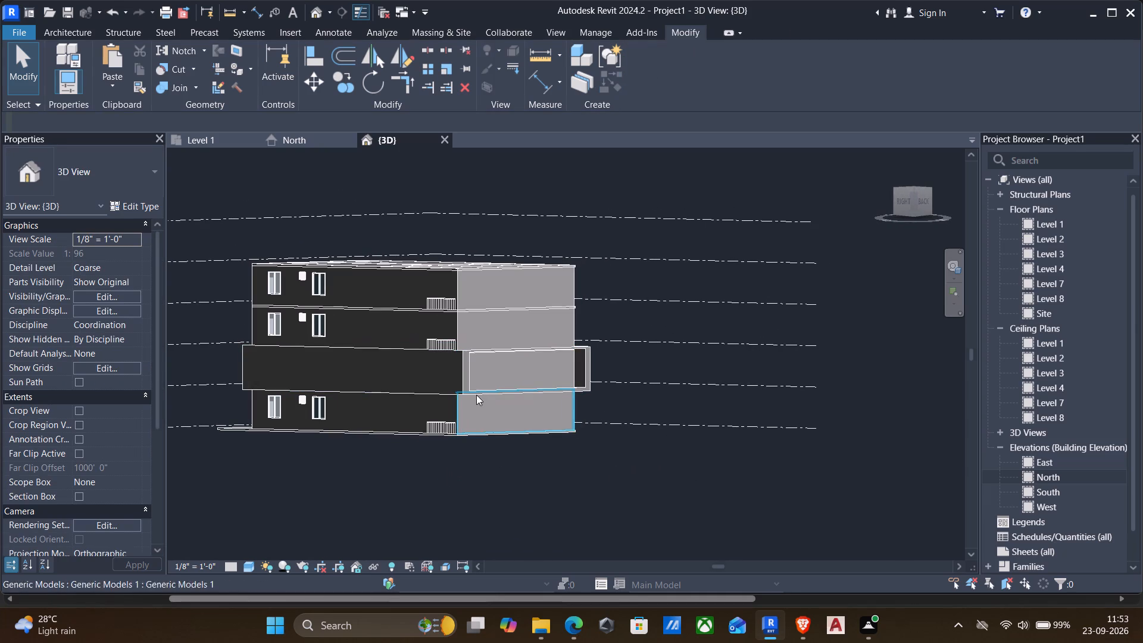
{"action": "left_click", "coordinate": [476, 391]}
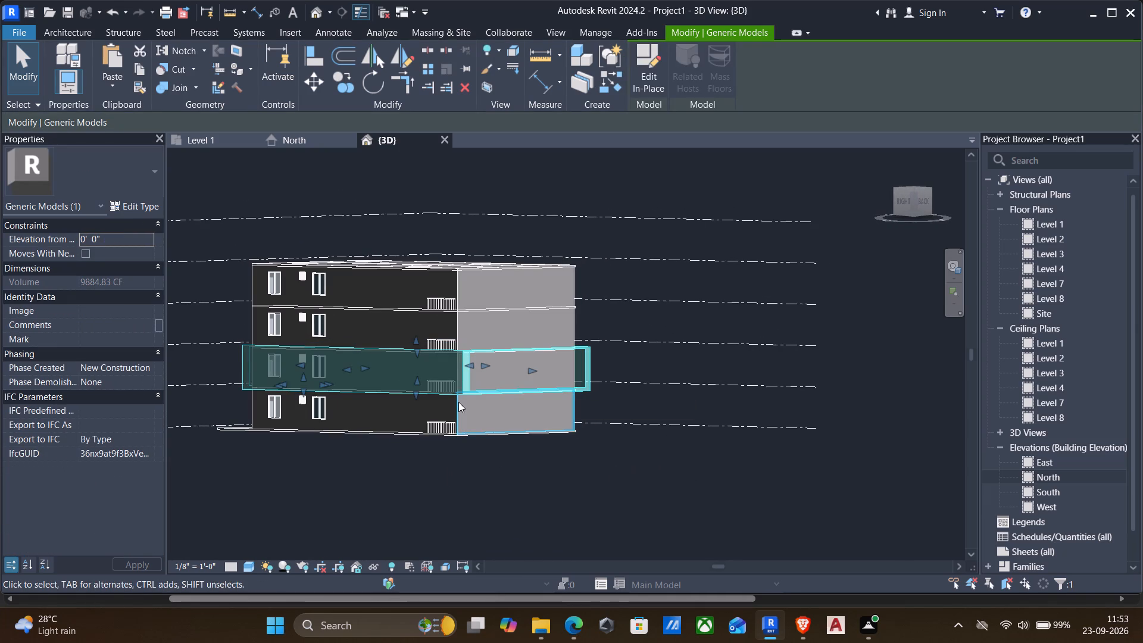
{"action": "key", "text": "Escape"}
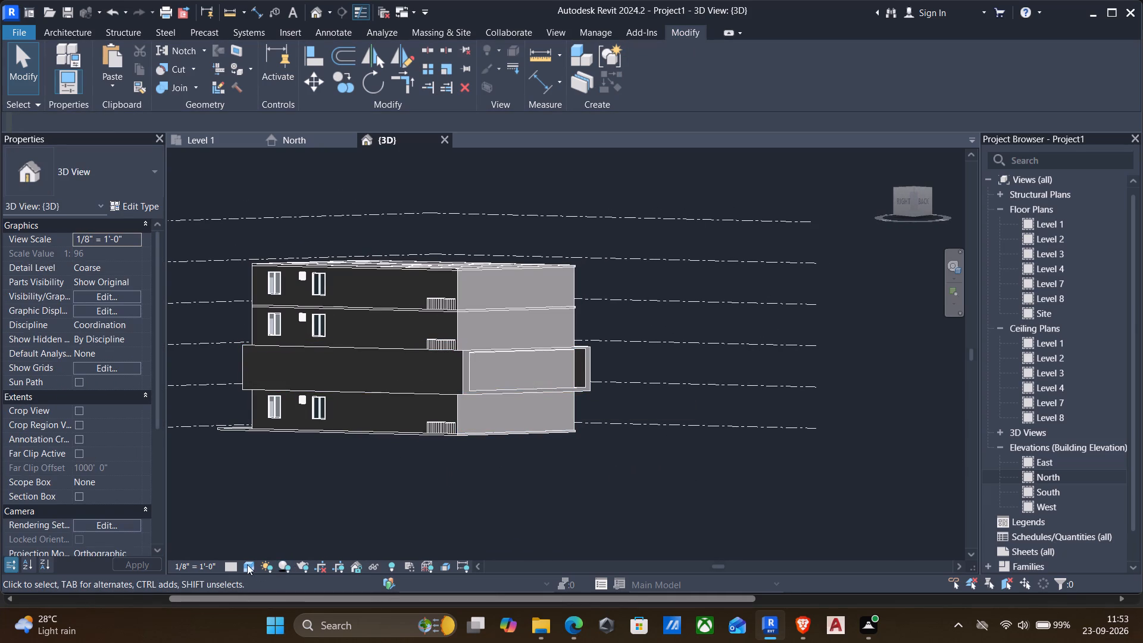
{"action": "left_click", "coordinate": [246, 564]}
{"action": "left_click", "coordinate": [278, 503]}
Inspect the Level 2 frame's edges against the Level 3 floor in Wireframe, and set the visual style back to Shaded.
{"action": "left_click", "coordinate": [248, 569]}
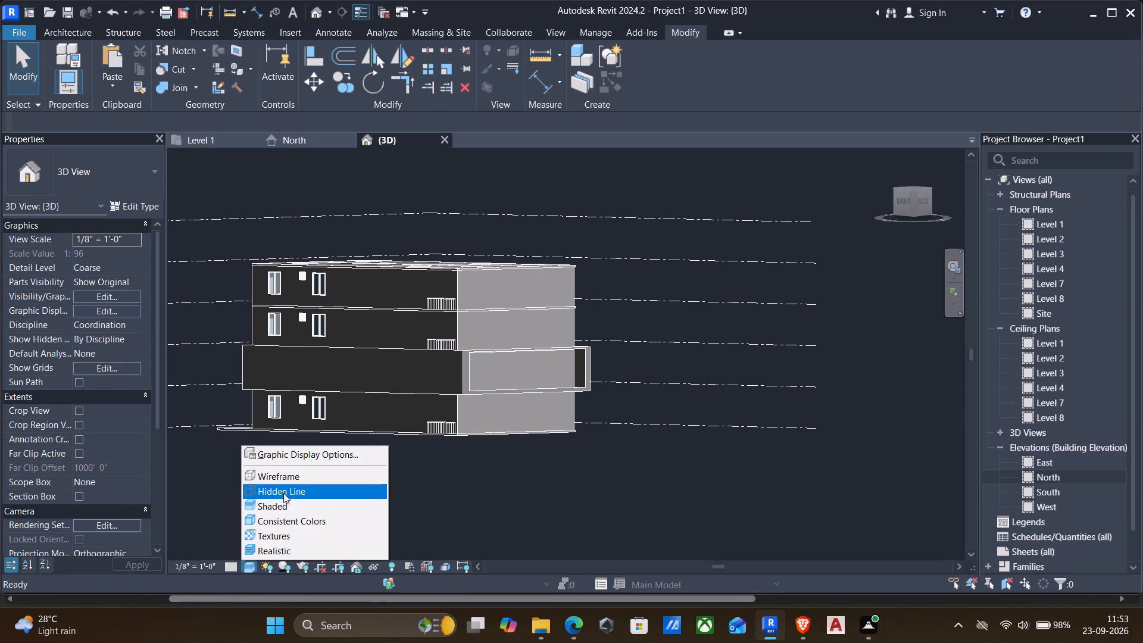
{"action": "left_click", "coordinate": [275, 475]}
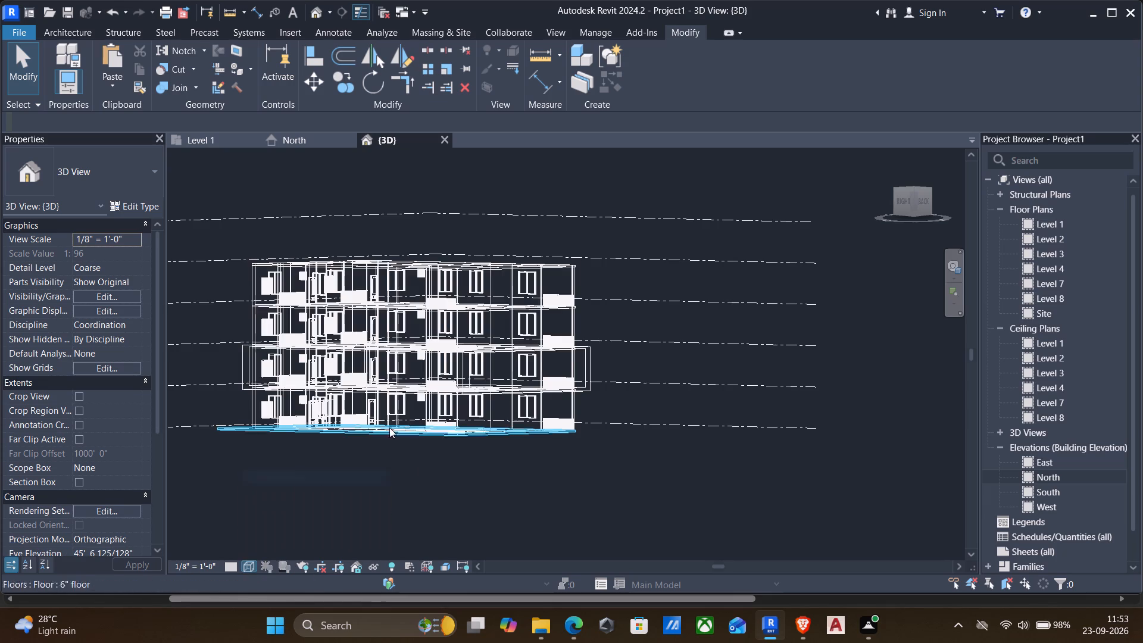
{"action": "scroll", "coordinate": [534, 376], "scroll_direction": "down", "scroll_amount": 3}
{"action": "middle_click_drag", "start_coordinate": [504, 433], "coordinate": [652, 428], "text": "shift"}
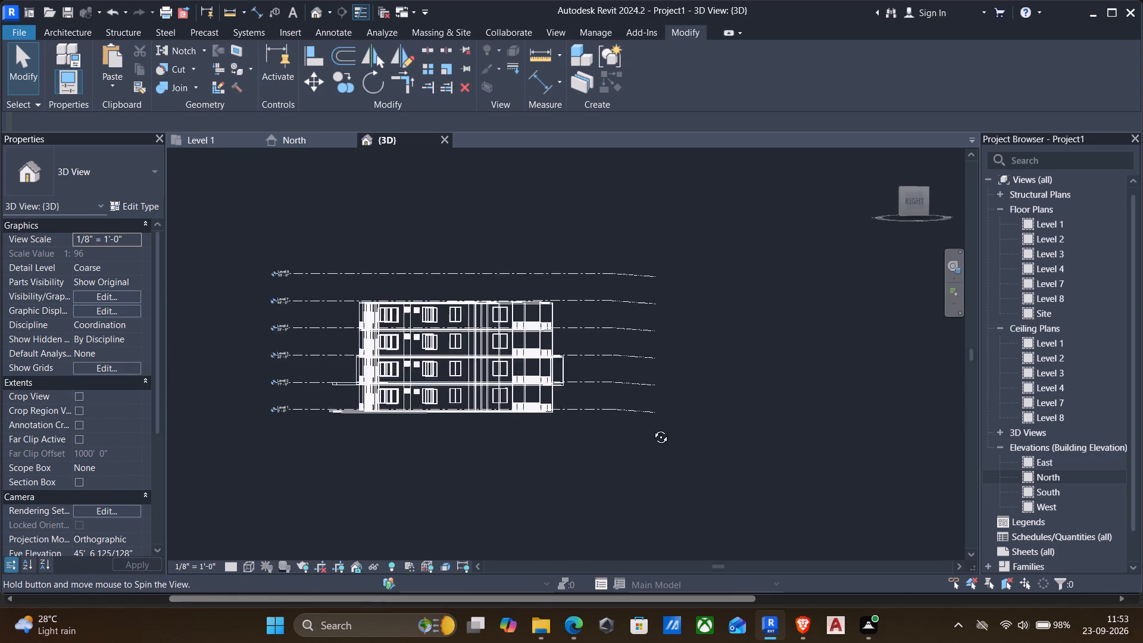
{"action": "middle_click_drag", "start_coordinate": [652, 428], "coordinate": [773, 435], "text": "shift"}
{"action": "middle_click_drag", "start_coordinate": [336, 402], "coordinate": [361, 403]}
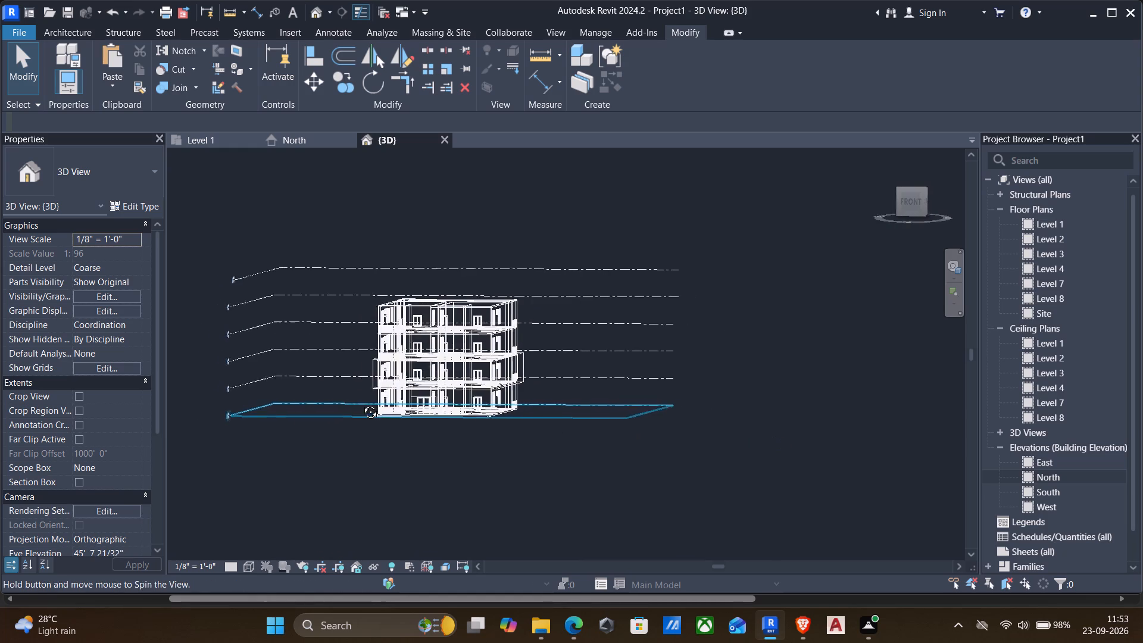
{"action": "middle_click_drag", "start_coordinate": [361, 403], "coordinate": [379, 407]}
{"action": "scroll", "coordinate": [396, 373], "scroll_direction": "up", "scroll_amount": 13}
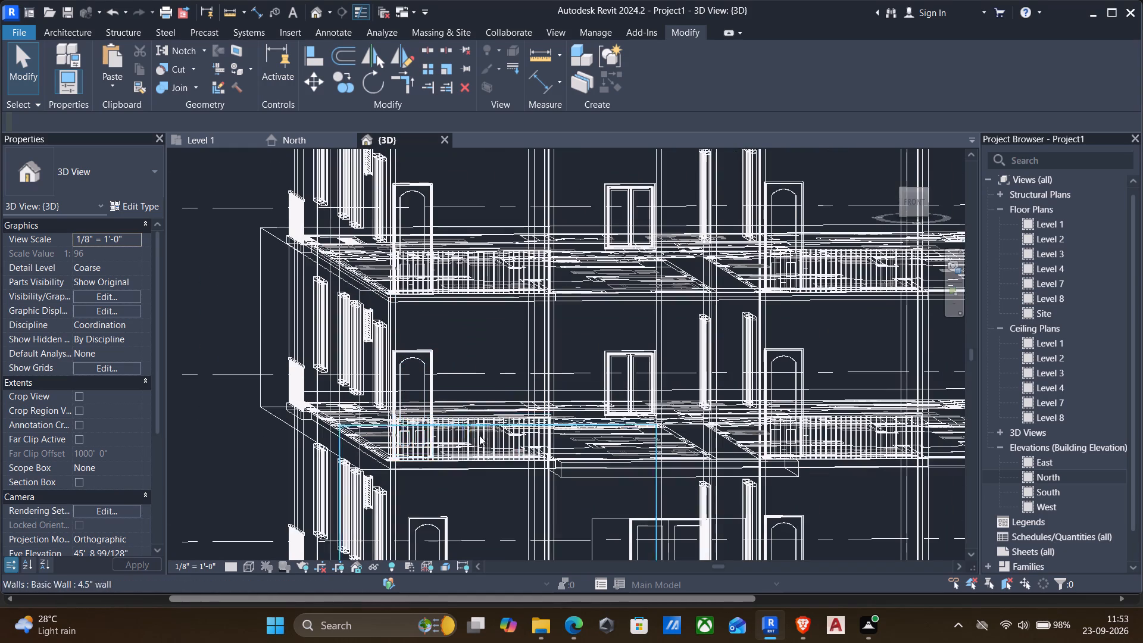
{"action": "left_click", "coordinate": [582, 455]}
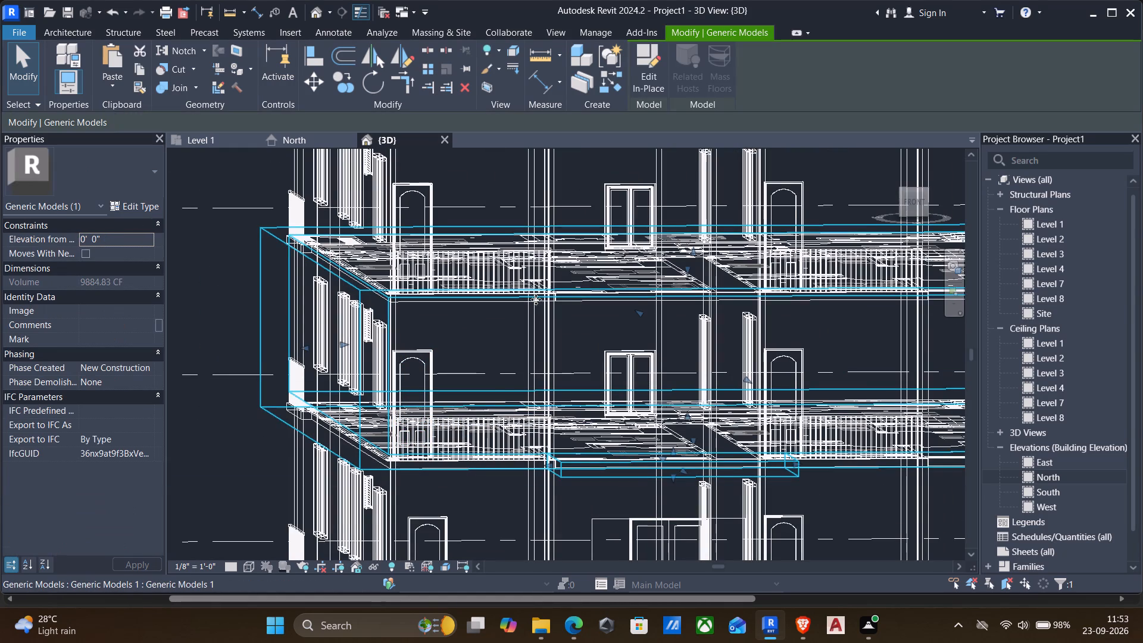
{"action": "left_click", "coordinate": [456, 305]}
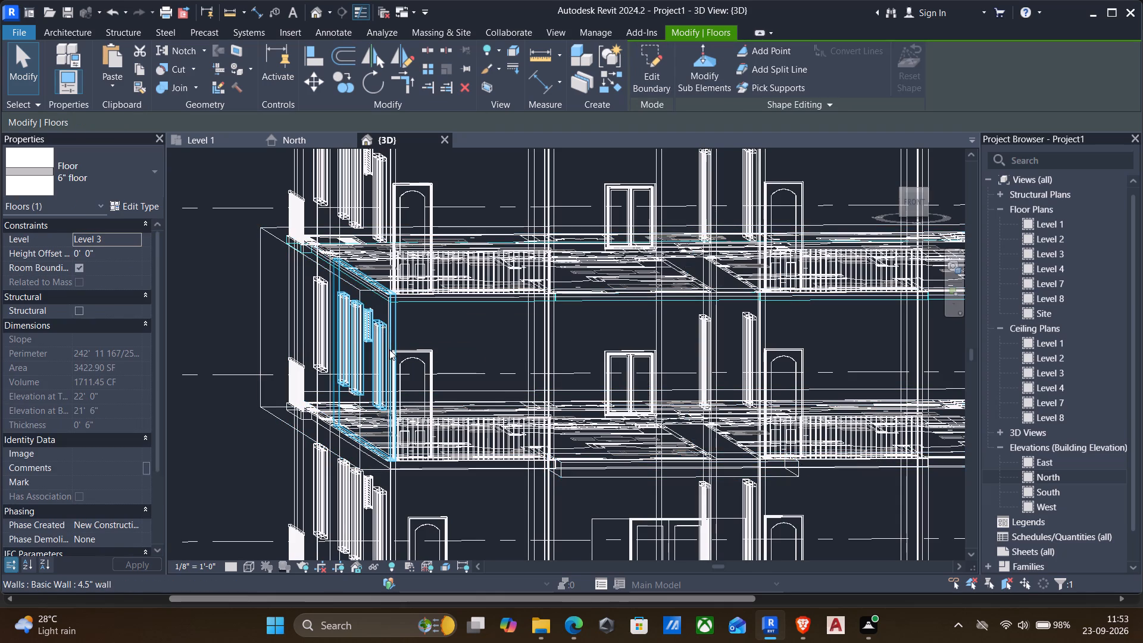
{"action": "scroll", "coordinate": [274, 232], "scroll_direction": "down", "scroll_amount": 7}
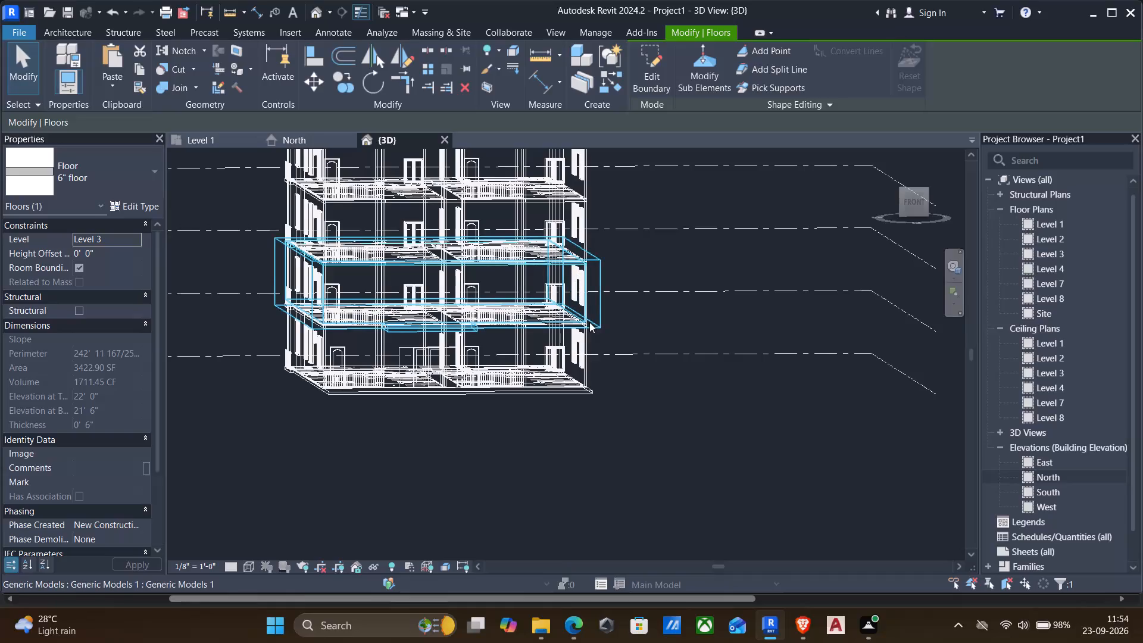
{"action": "left_click", "coordinate": [589, 322]}
{"action": "scroll", "coordinate": [589, 322], "scroll_direction": "down", "scroll_amount": 4}
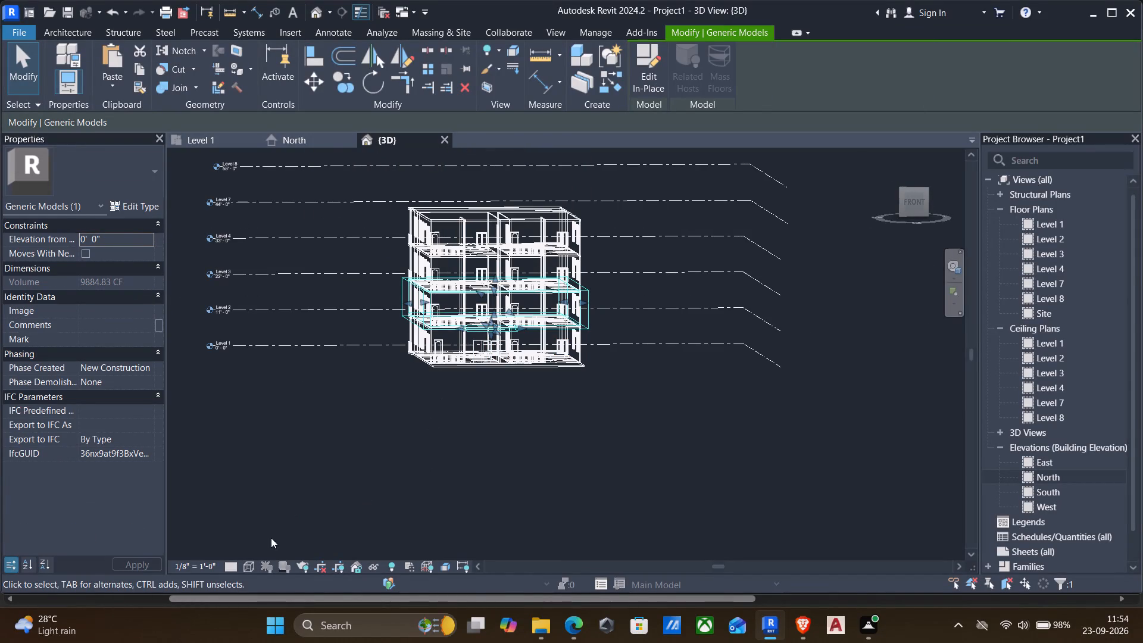
{"action": "left_click", "coordinate": [249, 570]}
{"action": "left_click", "coordinate": [258, 512]}
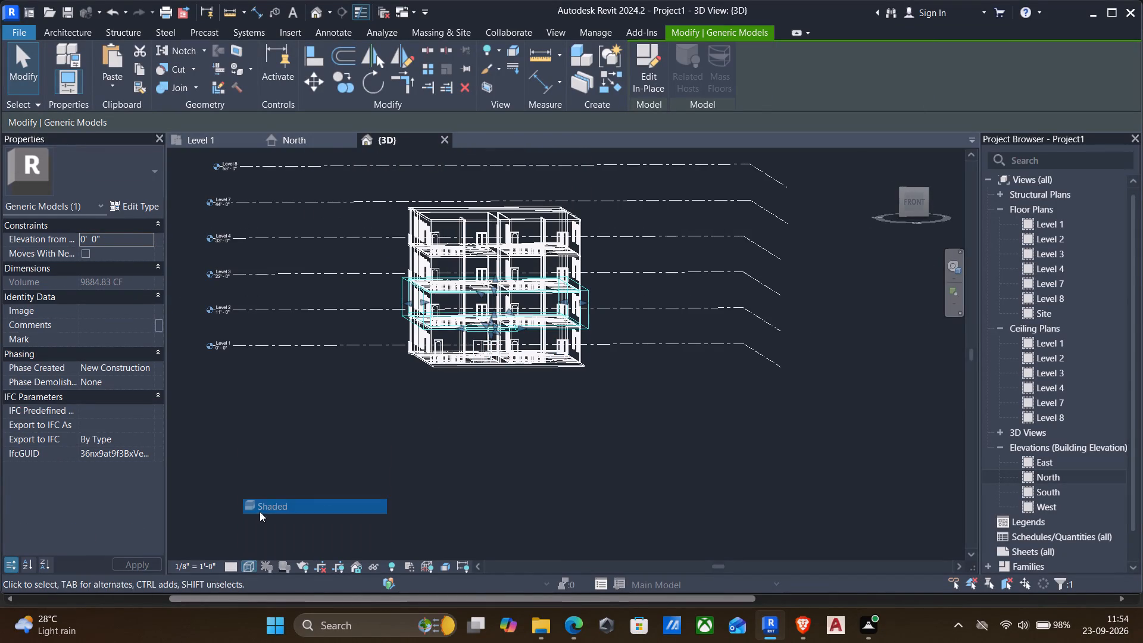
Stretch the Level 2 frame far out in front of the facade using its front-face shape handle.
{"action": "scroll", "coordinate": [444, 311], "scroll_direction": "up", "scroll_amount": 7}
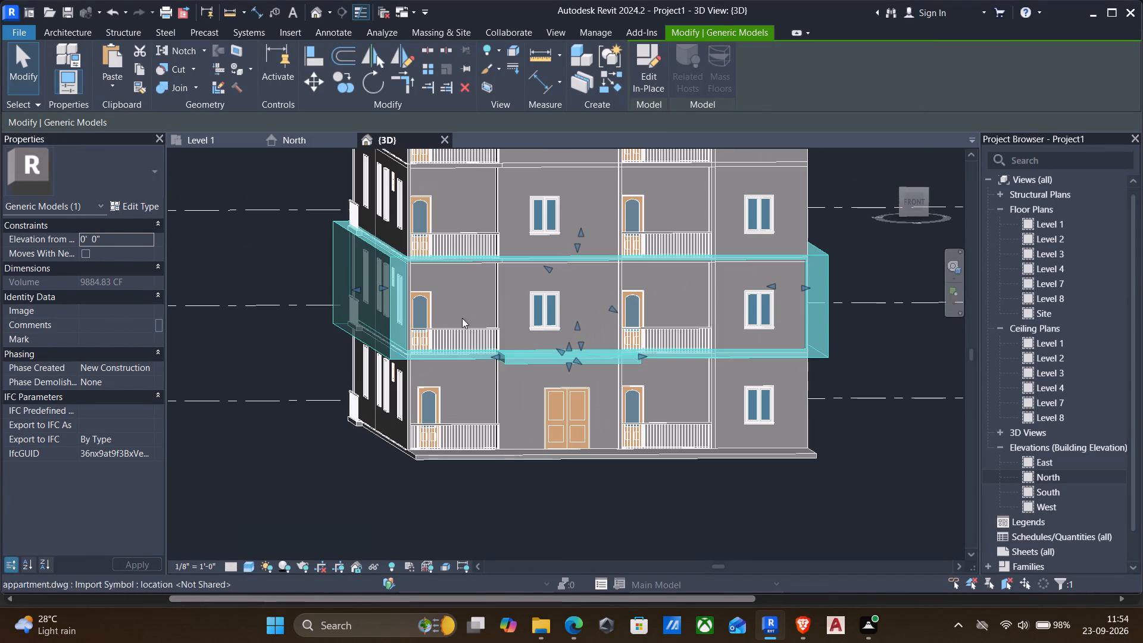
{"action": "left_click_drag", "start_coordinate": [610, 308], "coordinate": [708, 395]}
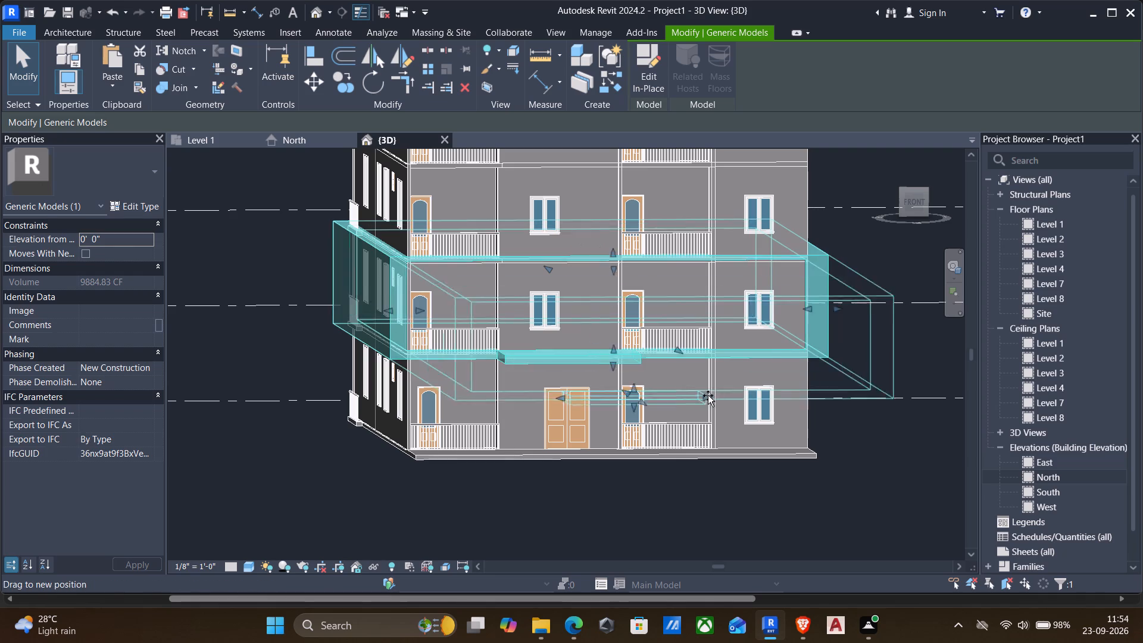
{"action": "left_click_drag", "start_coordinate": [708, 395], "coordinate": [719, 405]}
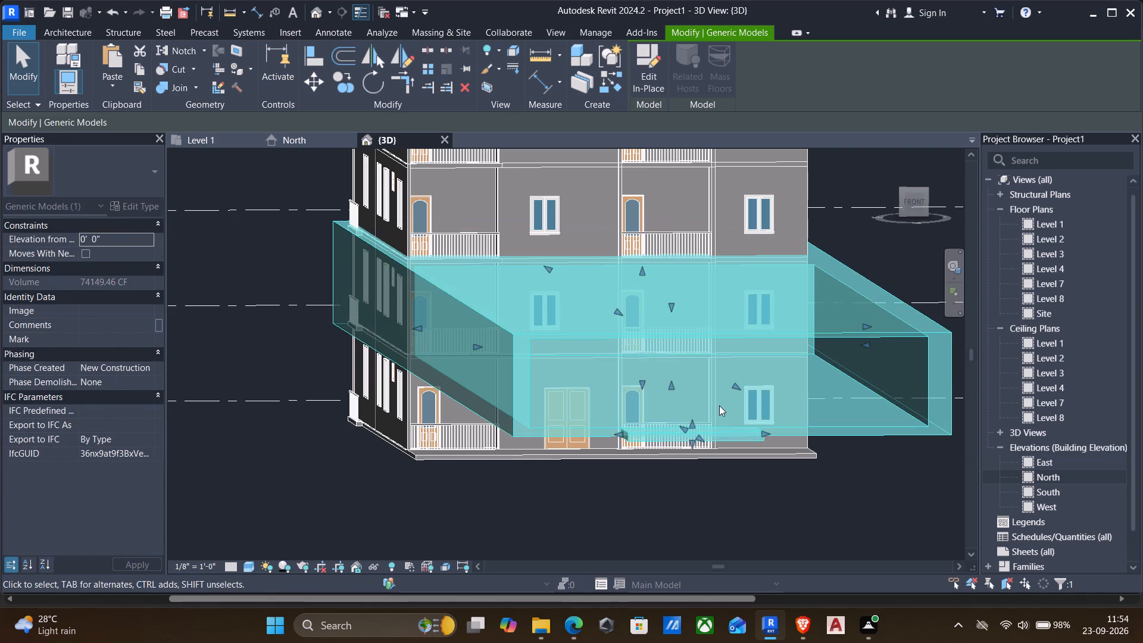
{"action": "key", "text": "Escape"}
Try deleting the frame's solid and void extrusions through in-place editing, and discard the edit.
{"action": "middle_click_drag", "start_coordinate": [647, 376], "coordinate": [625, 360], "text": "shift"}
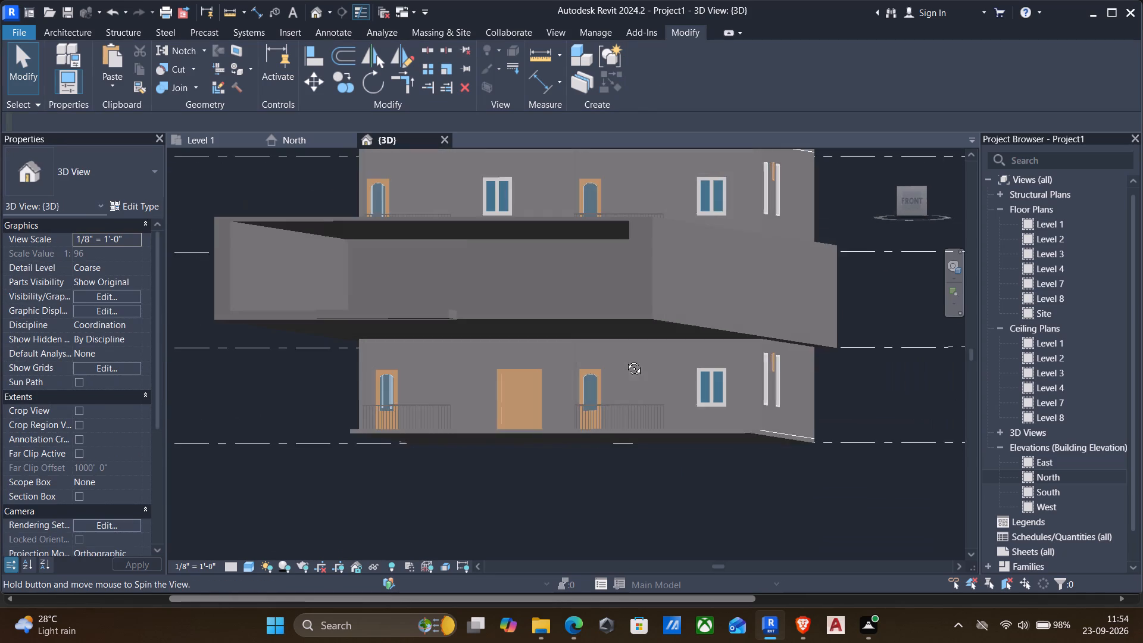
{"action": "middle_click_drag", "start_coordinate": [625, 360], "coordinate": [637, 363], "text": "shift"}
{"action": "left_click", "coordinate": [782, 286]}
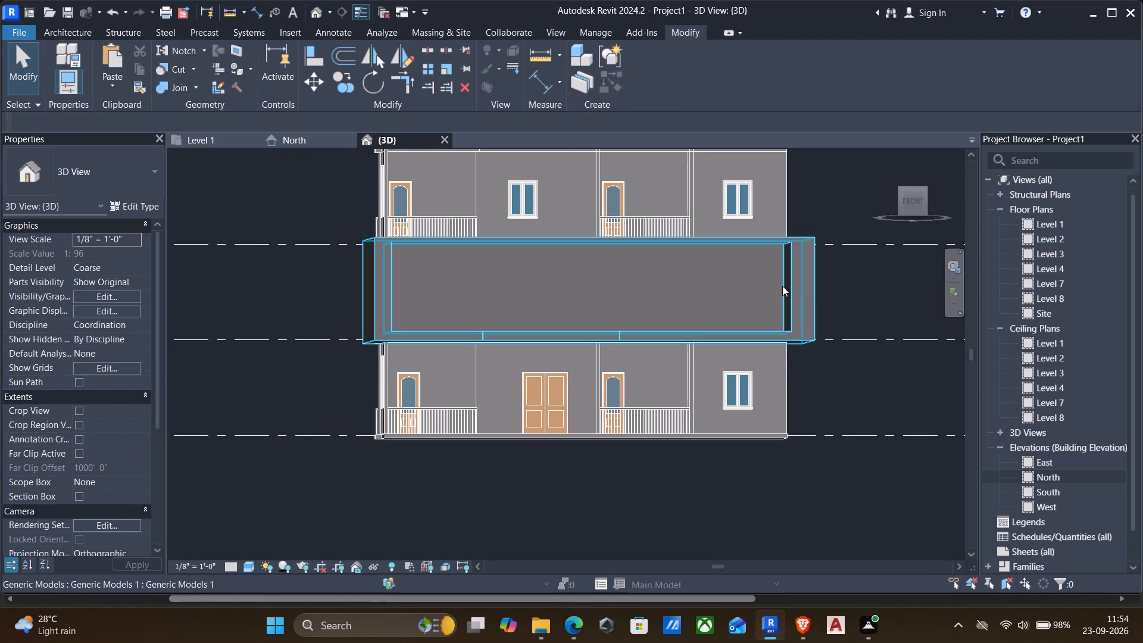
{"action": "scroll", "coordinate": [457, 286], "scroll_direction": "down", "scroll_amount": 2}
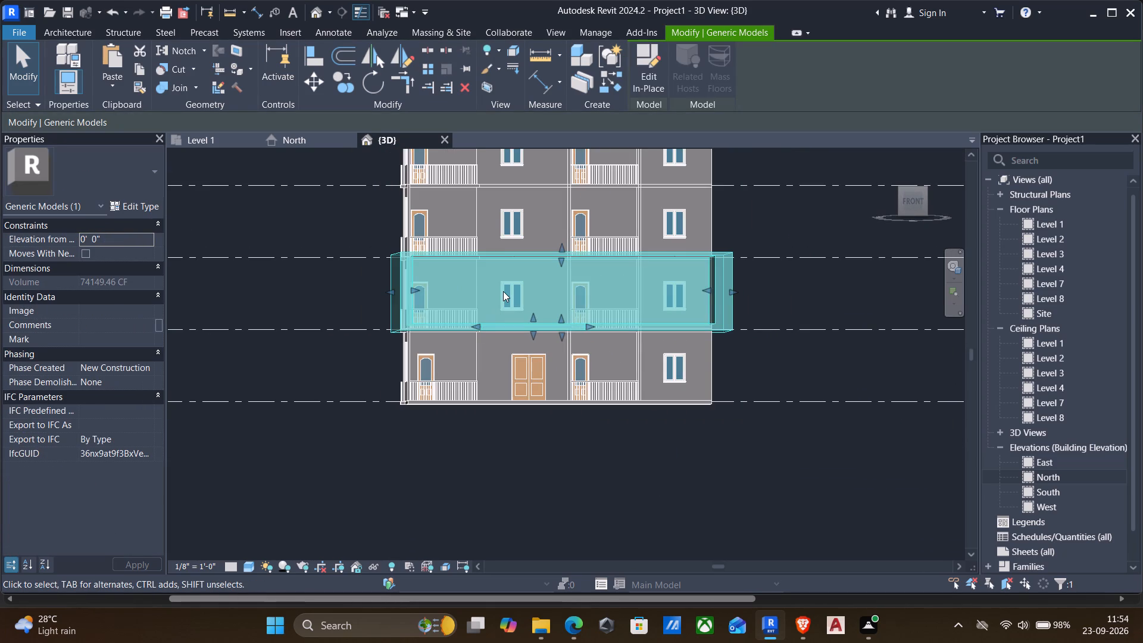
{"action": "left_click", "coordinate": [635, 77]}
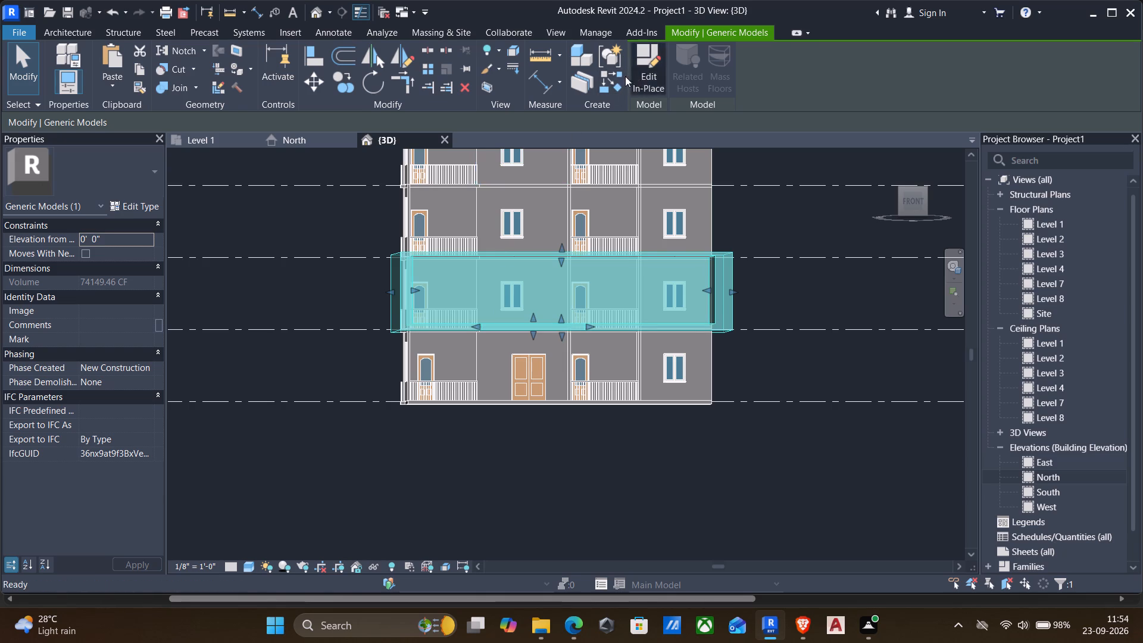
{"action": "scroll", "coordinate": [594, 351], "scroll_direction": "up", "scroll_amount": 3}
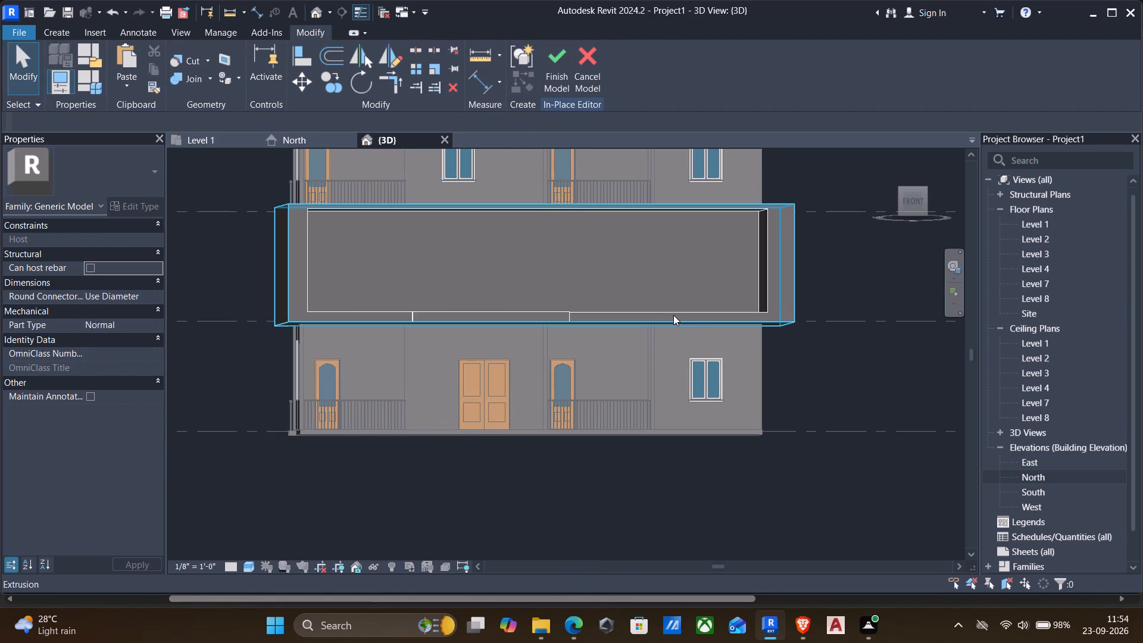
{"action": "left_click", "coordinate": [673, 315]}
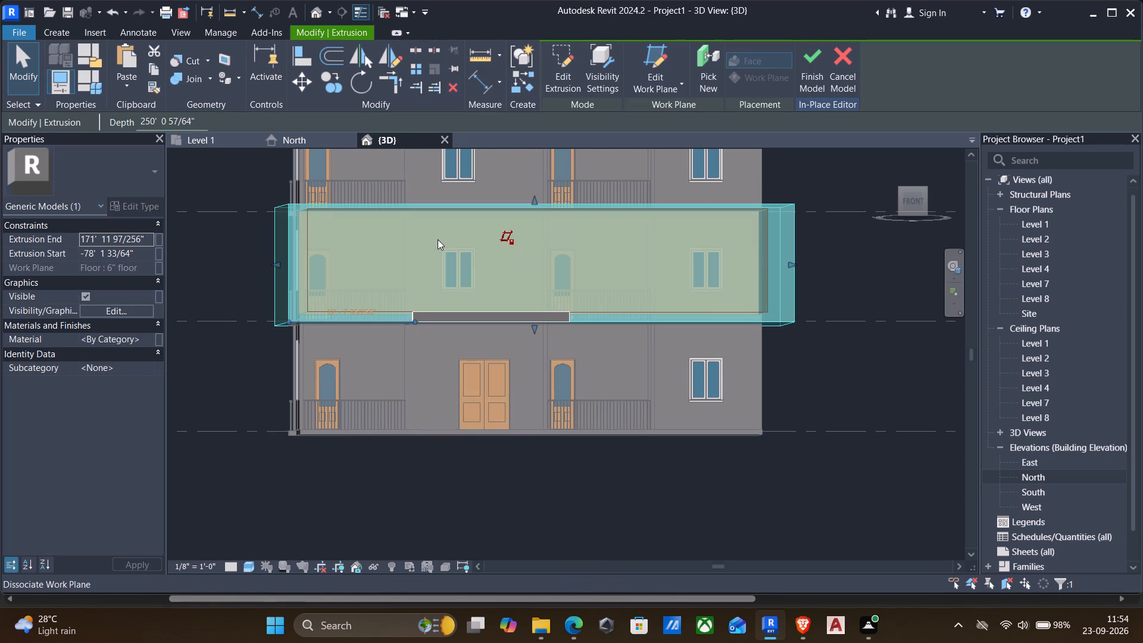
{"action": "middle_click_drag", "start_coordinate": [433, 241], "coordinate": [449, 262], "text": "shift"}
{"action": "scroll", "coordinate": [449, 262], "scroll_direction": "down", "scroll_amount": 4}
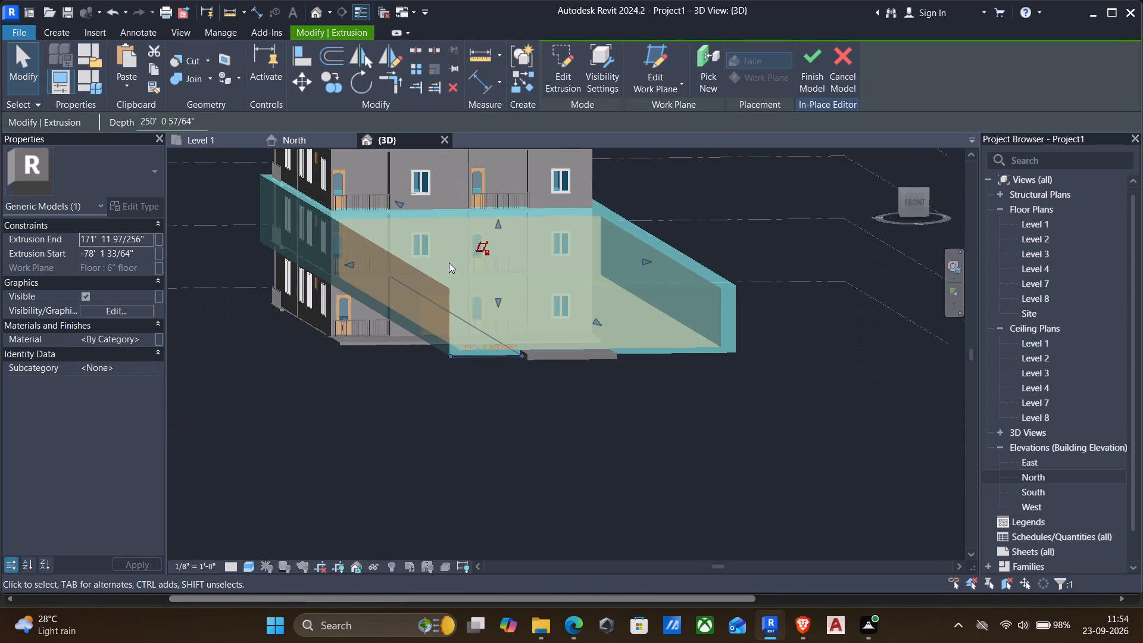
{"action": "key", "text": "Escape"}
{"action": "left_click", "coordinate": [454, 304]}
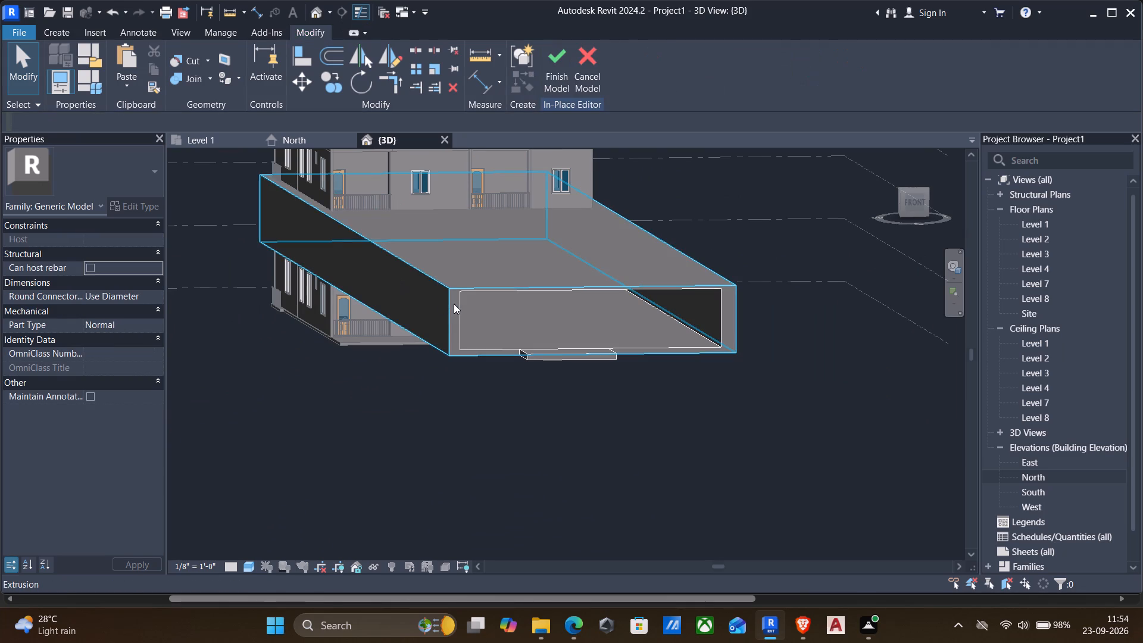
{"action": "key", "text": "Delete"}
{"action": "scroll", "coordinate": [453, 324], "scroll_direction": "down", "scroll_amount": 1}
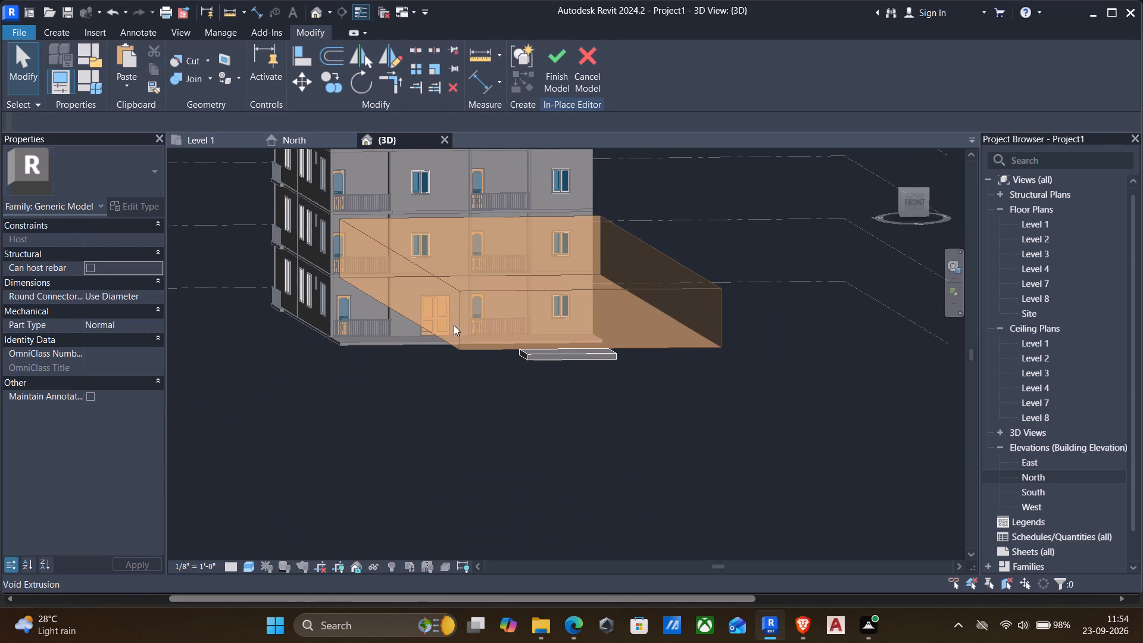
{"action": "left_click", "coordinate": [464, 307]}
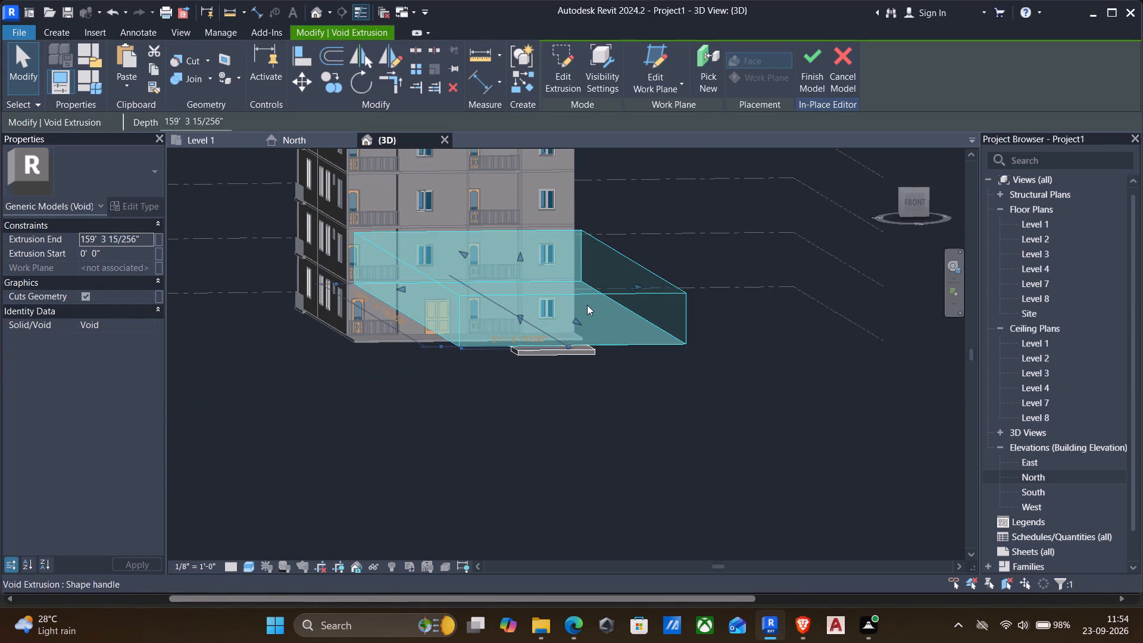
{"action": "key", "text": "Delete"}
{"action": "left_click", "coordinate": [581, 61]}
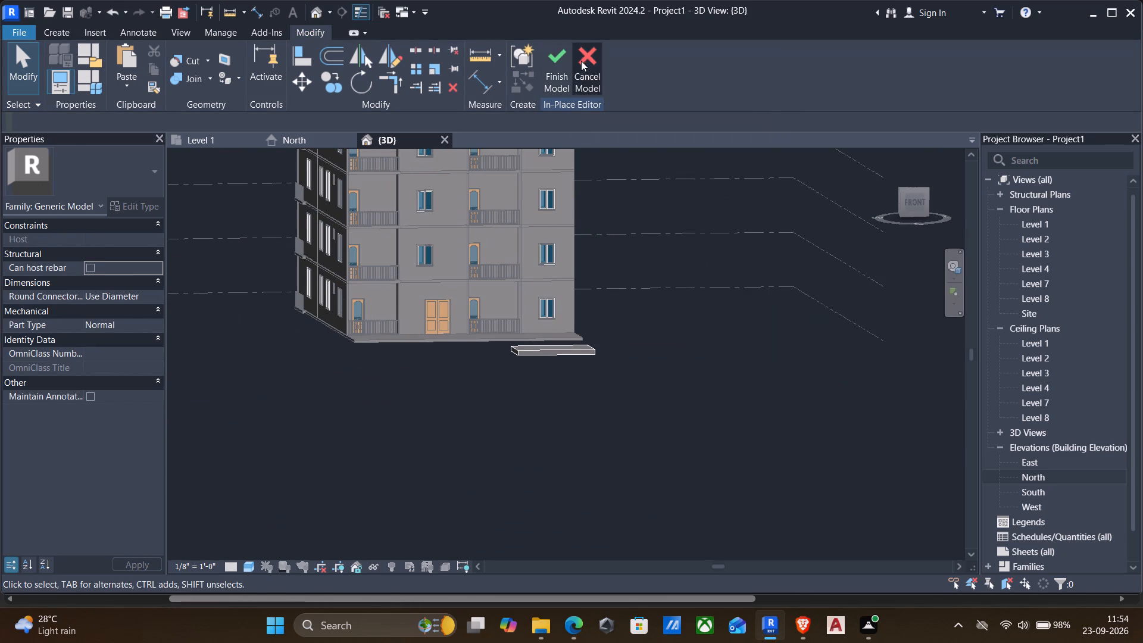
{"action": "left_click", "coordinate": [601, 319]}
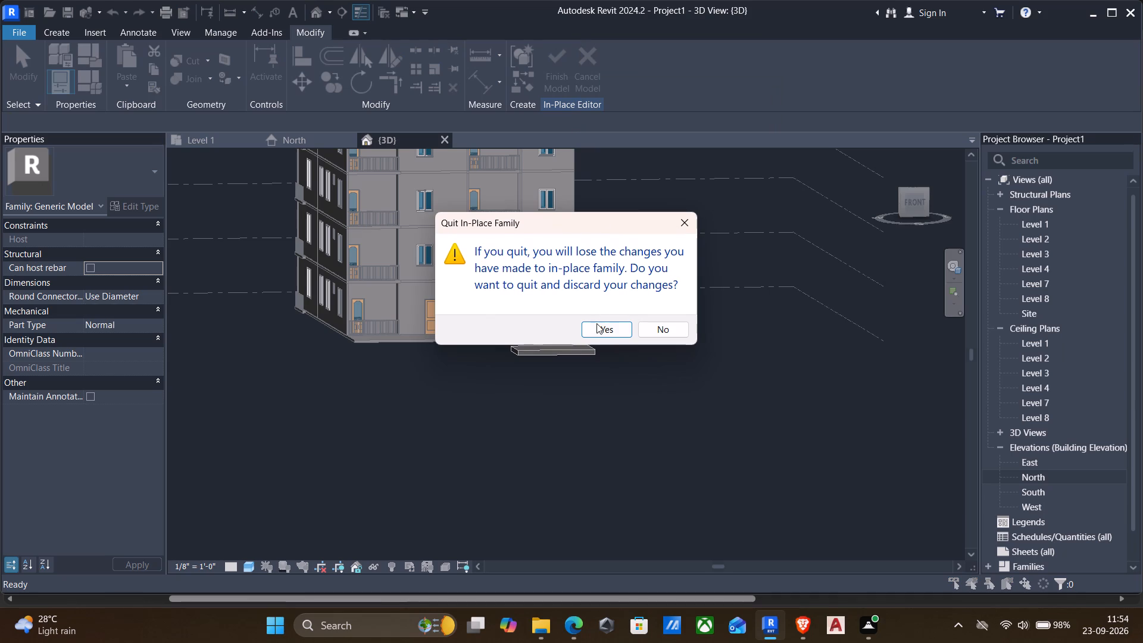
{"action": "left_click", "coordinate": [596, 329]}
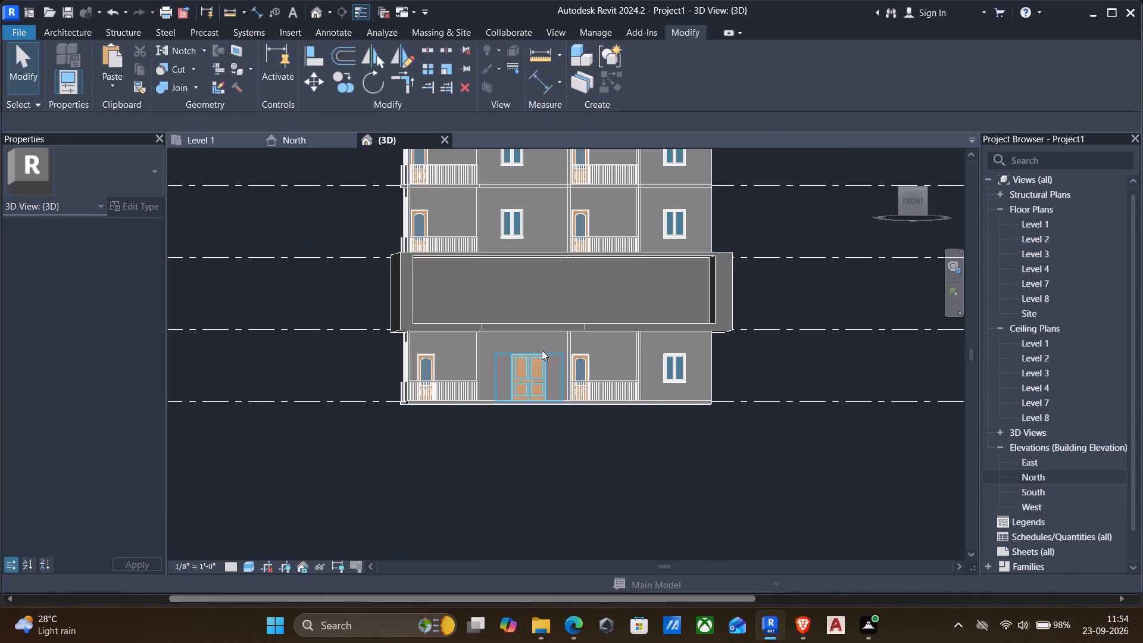
Delete the whole Level 2 frame, including its entrance canopy, from the 3D model.
{"action": "middle_click_drag", "start_coordinate": [498, 285], "coordinate": [445, 302], "text": "shift"}
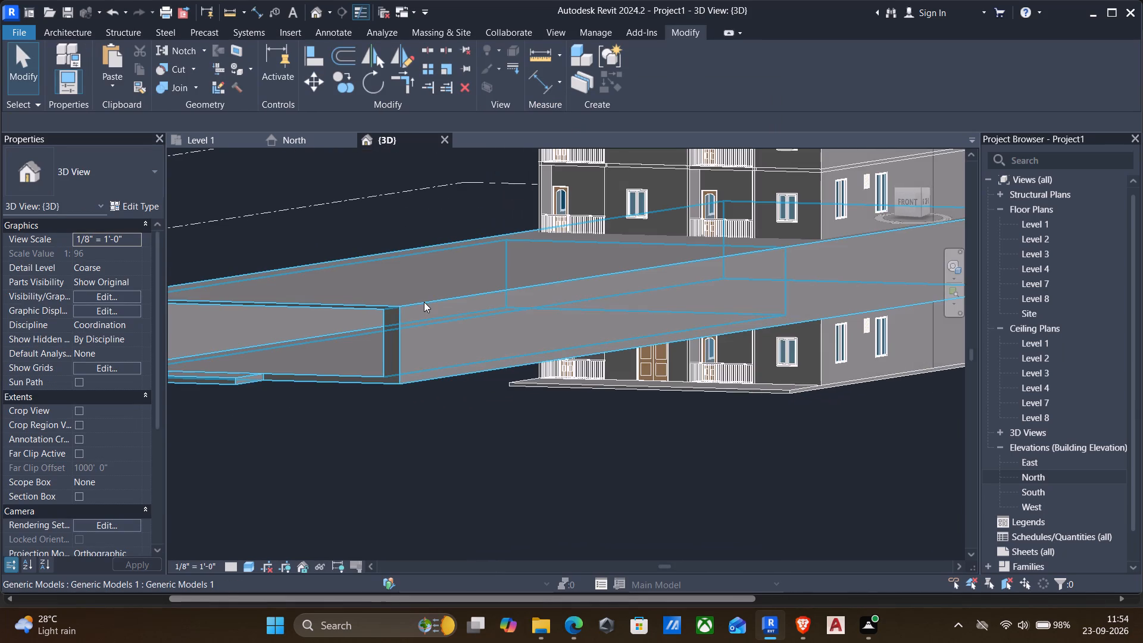
{"action": "left_click", "coordinate": [390, 310]}
{"action": "scroll", "coordinate": [393, 314], "scroll_direction": "down", "scroll_amount": 2}
{"action": "key", "text": "Delete"}
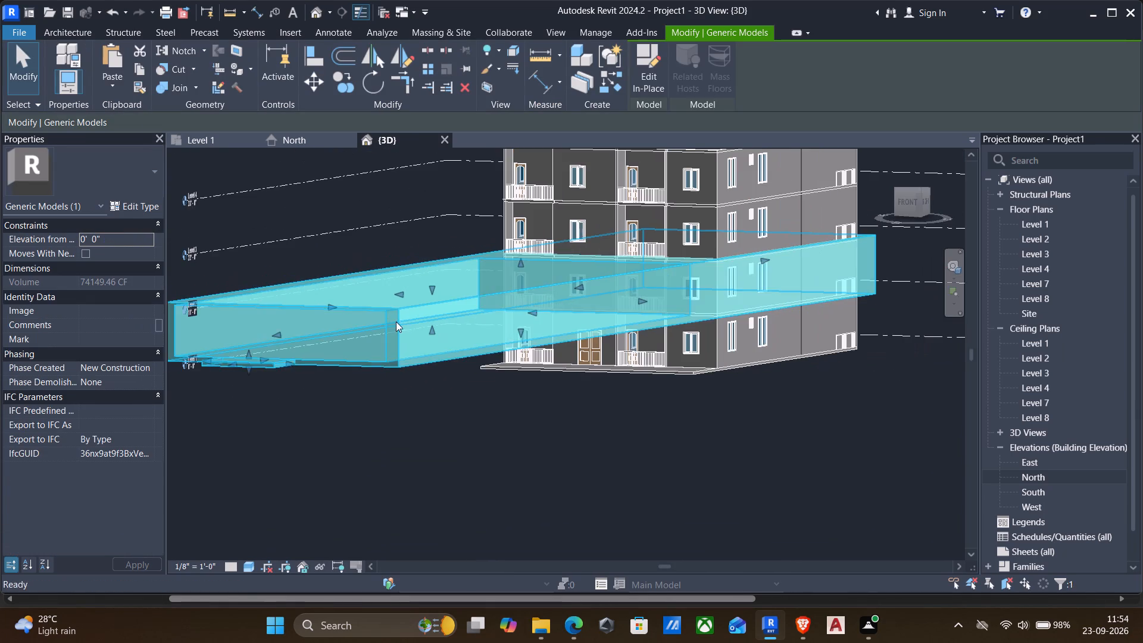
Examine the building's front facade around Level 2 and the entrance in 3D.
{"action": "scroll", "coordinate": [505, 290], "scroll_direction": "up", "scroll_amount": 3}
{"action": "scroll", "coordinate": [641, 324], "scroll_direction": "up", "scroll_amount": 1}
{"action": "middle_click_drag", "start_coordinate": [641, 324], "coordinate": [592, 310]}
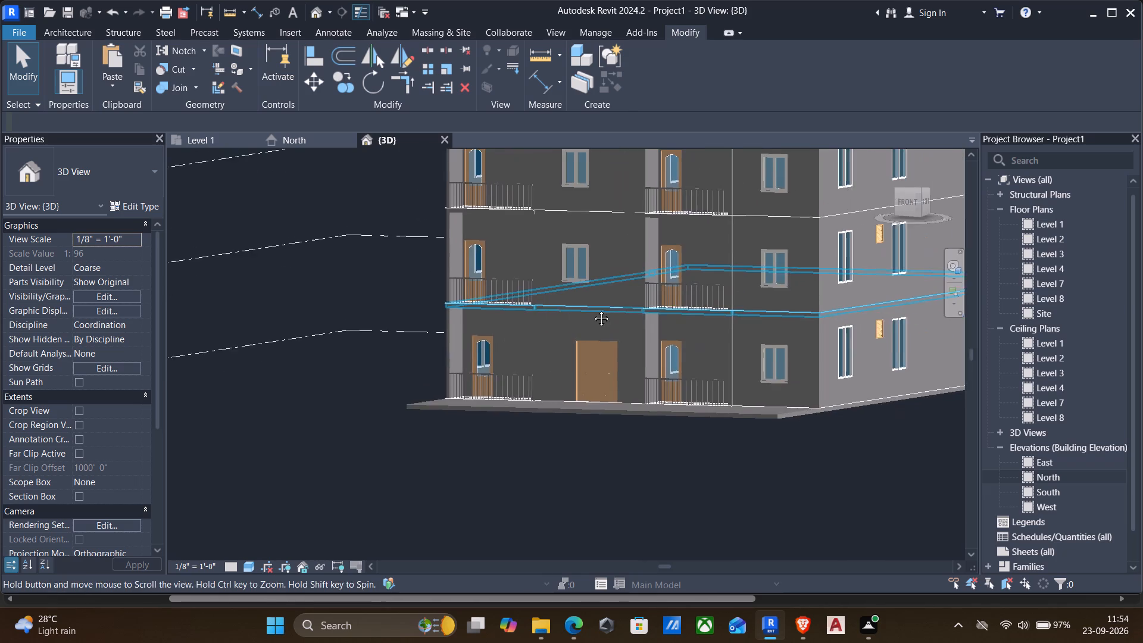
{"action": "middle_click_drag", "start_coordinate": [592, 310], "coordinate": [591, 310]}
{"action": "scroll", "coordinate": [591, 310], "scroll_direction": "up", "scroll_amount": 4}
{"action": "scroll", "coordinate": [591, 310], "scroll_direction": "down", "scroll_amount": 3}
{"action": "middle_click_drag", "start_coordinate": [591, 310], "coordinate": [611, 306], "text": "shift"}
{"action": "scroll", "coordinate": [611, 306], "scroll_direction": "down", "scroll_amount": 2}
{"action": "middle_click_drag", "start_coordinate": [606, 307], "coordinate": [601, 309]}
{"action": "middle_click_drag", "start_coordinate": [563, 309], "coordinate": [582, 310], "text": "shift"}
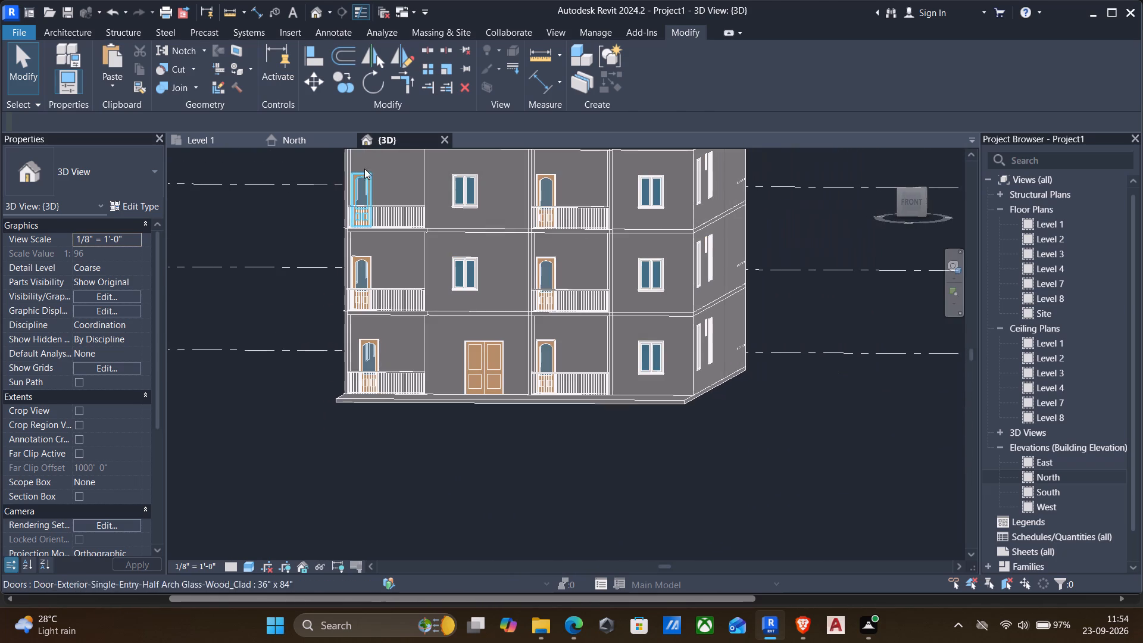
Start a new in-place component in the Generic Models category, accepting the default name.
{"action": "left_click", "coordinate": [48, 23]}
{"action": "left_click", "coordinate": [49, 26]}
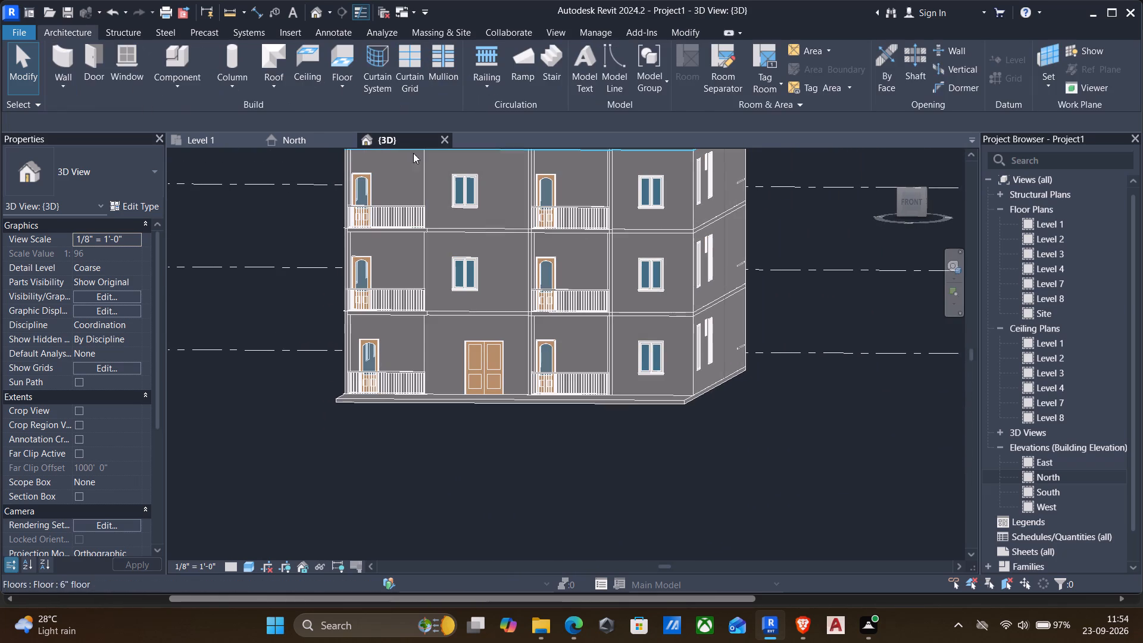
{"action": "left_click", "coordinate": [71, 27]}
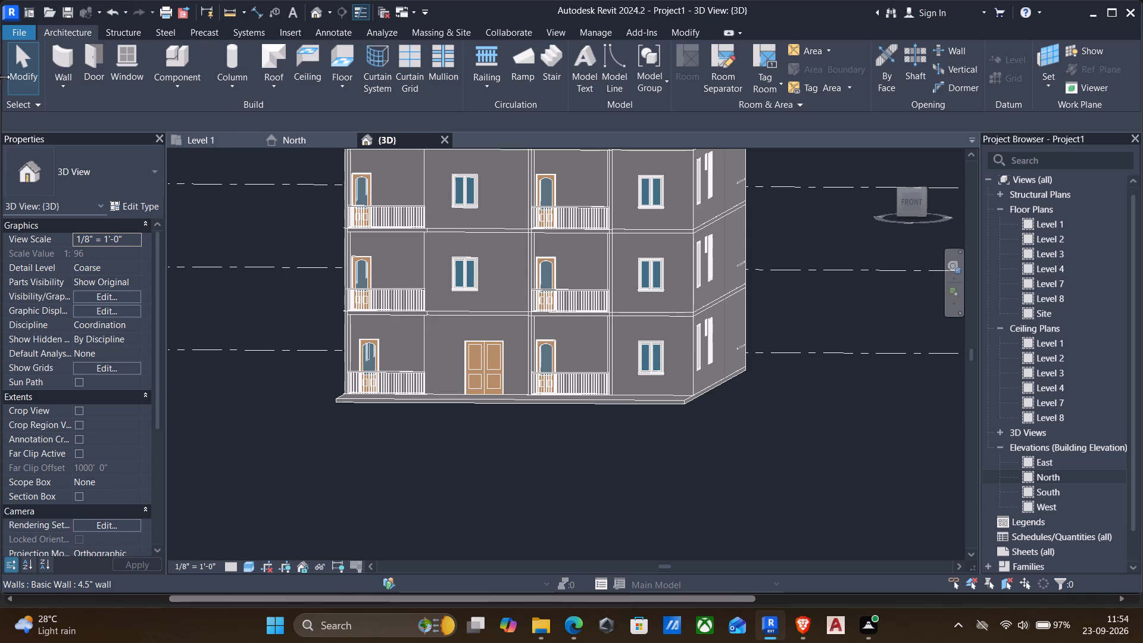
{"action": "left_click", "coordinate": [181, 95]}
{"action": "left_click", "coordinate": [201, 145]}
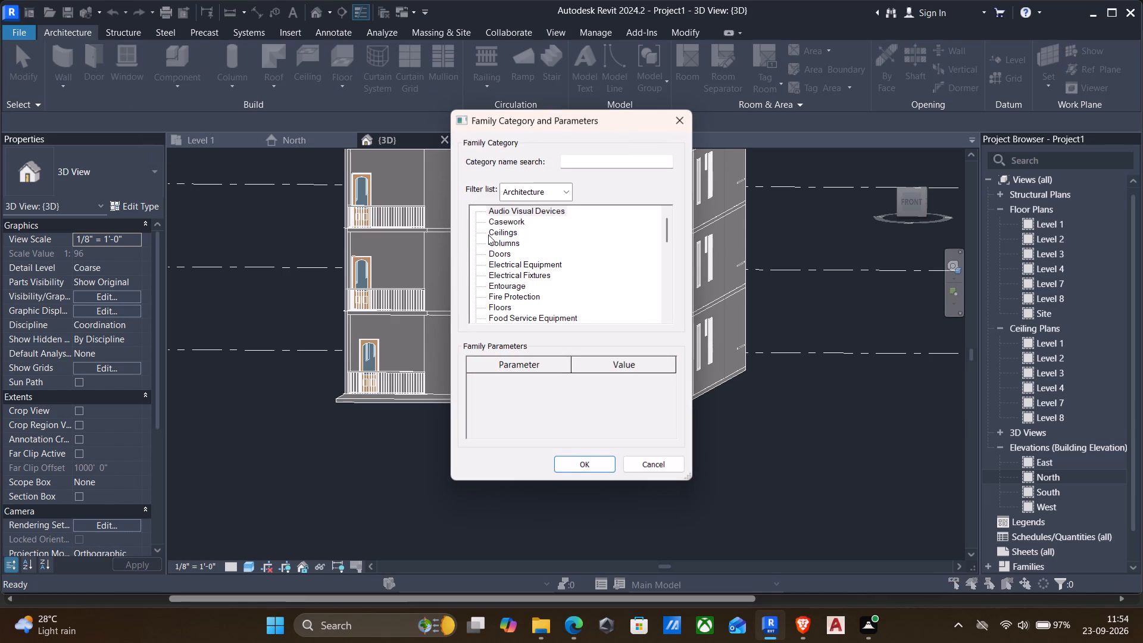
{"action": "scroll", "coordinate": [507, 259], "scroll_direction": "down", "scroll_amount": 7}
{"action": "left_click", "coordinate": [501, 273]}
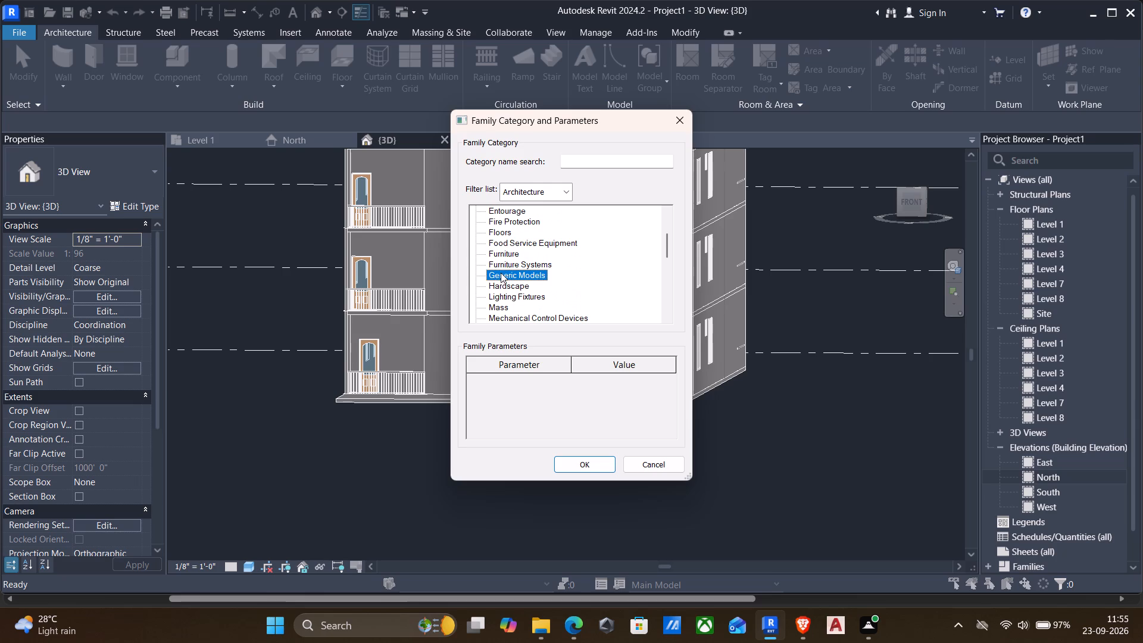
{"action": "left_click", "coordinate": [578, 465]}
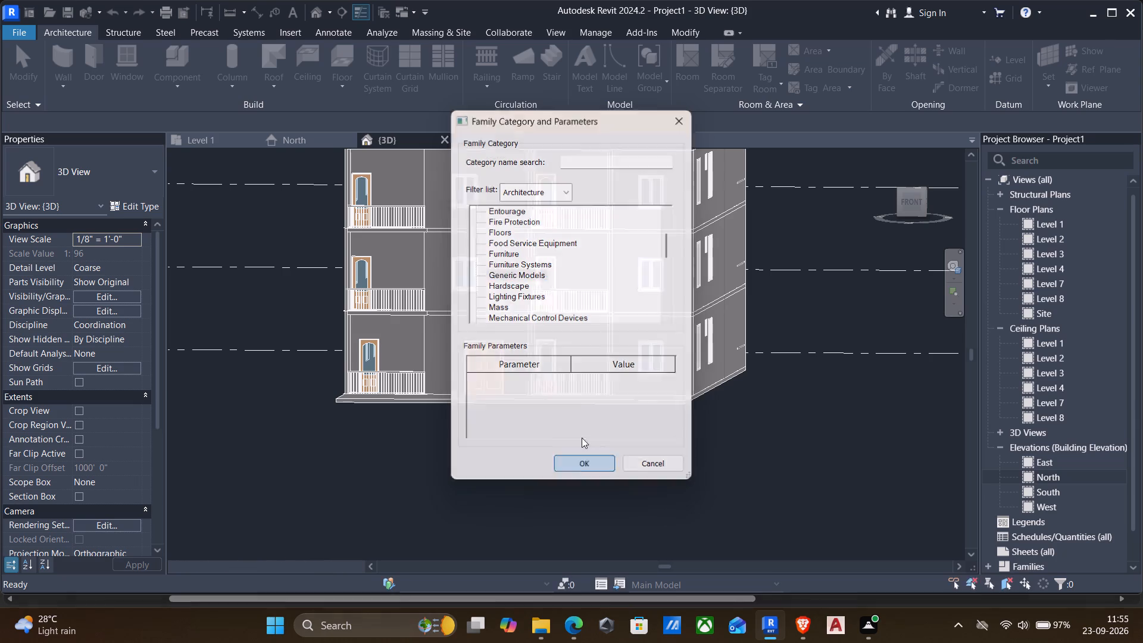
{"action": "left_click", "coordinate": [560, 330]}
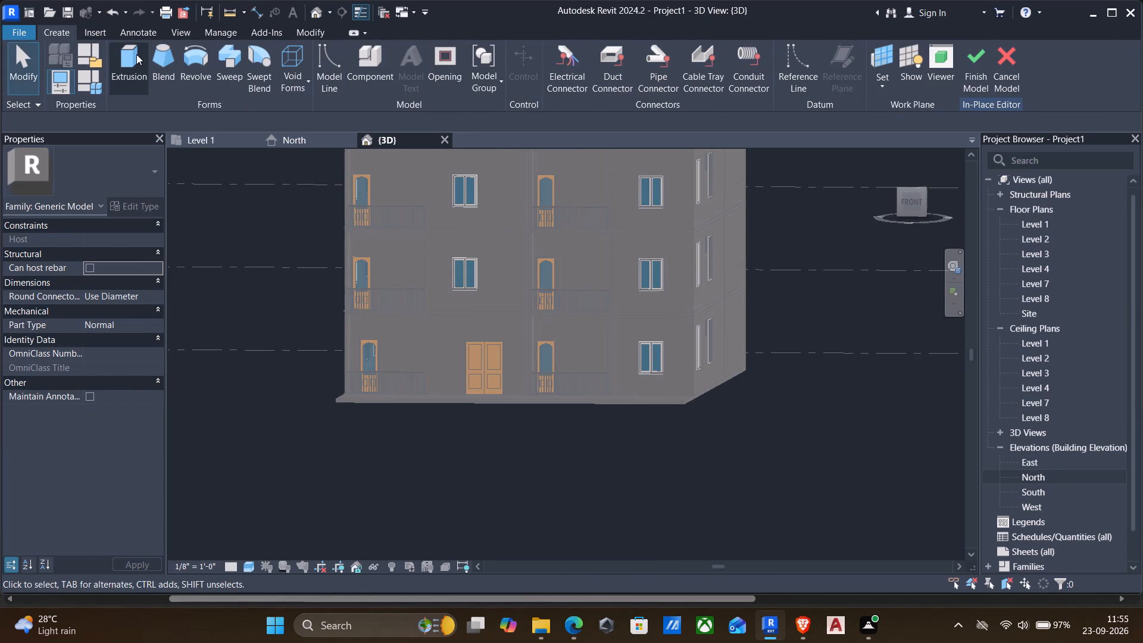
Start a solid extrusion in the in-place model and set a work plane for its sketch.
{"action": "left_click", "coordinate": [136, 54]}
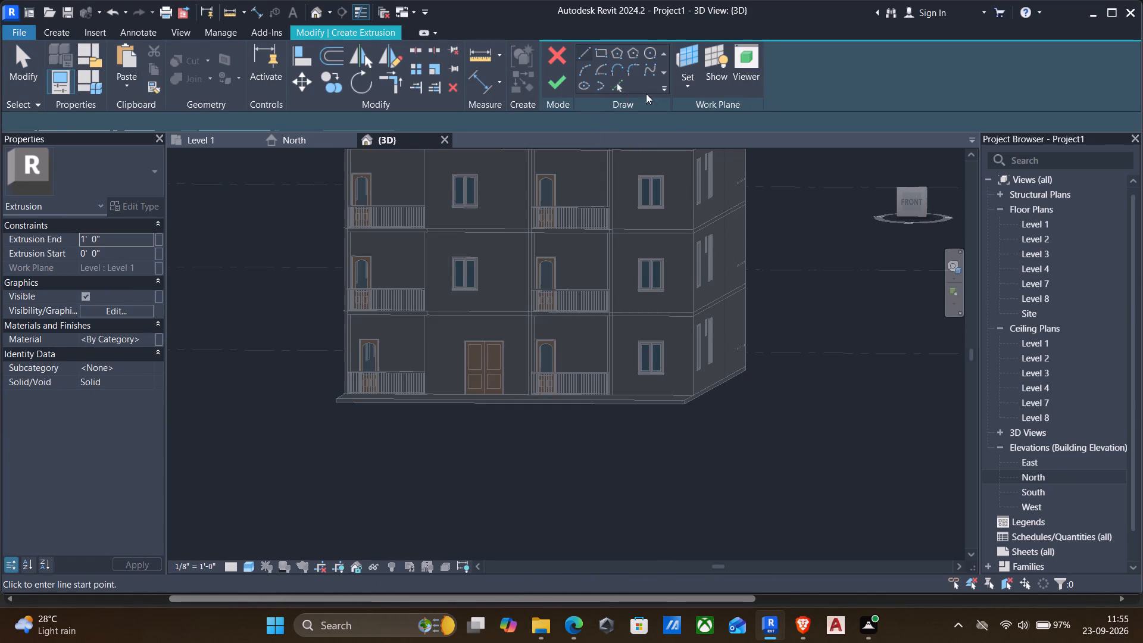
{"action": "left_click", "coordinate": [685, 90]}
{"action": "left_click", "coordinate": [702, 148]}
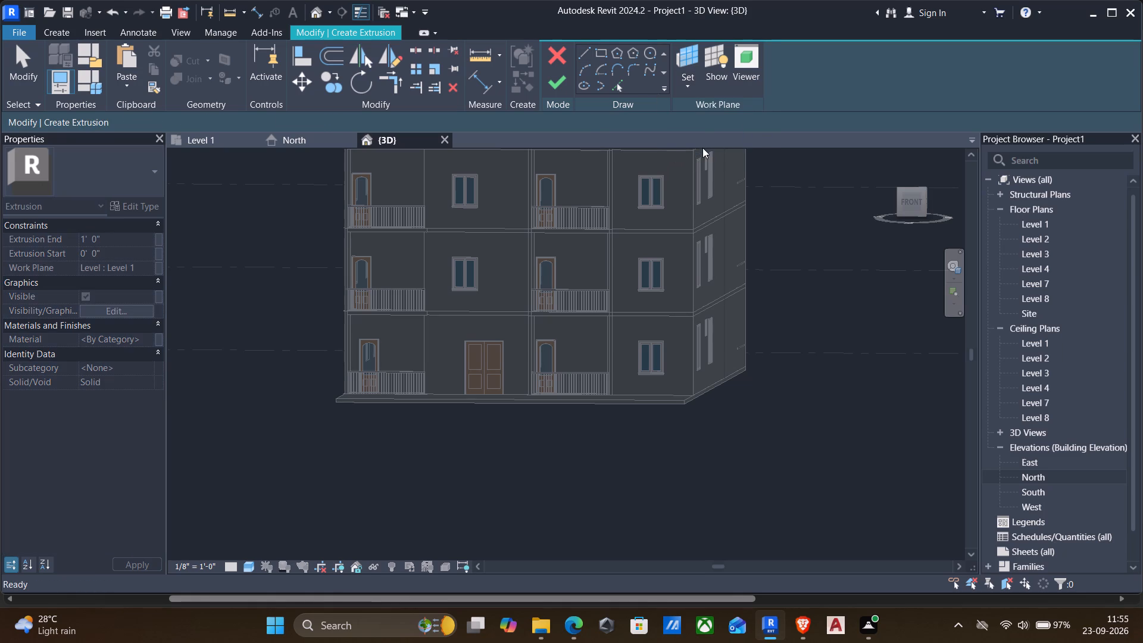
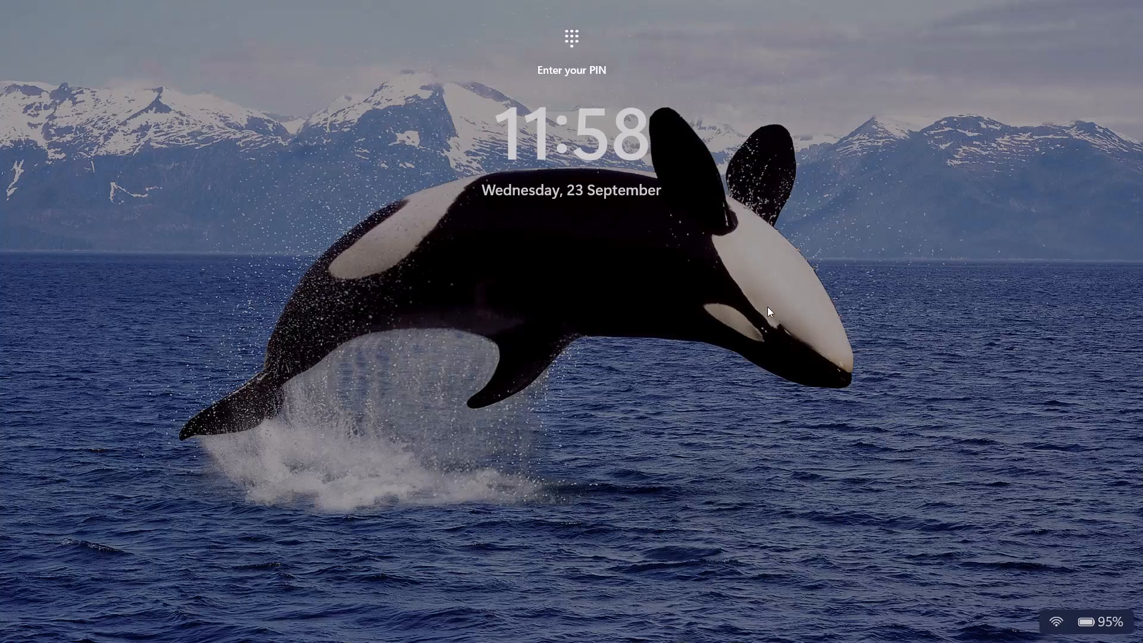
Set the building's front wall face as the work plane for the extrusion sketch.
{"action": "key", "text": "space"}
{"action": "scroll", "coordinate": [722, 374], "scroll_direction": "down", "scroll_amount": 1}
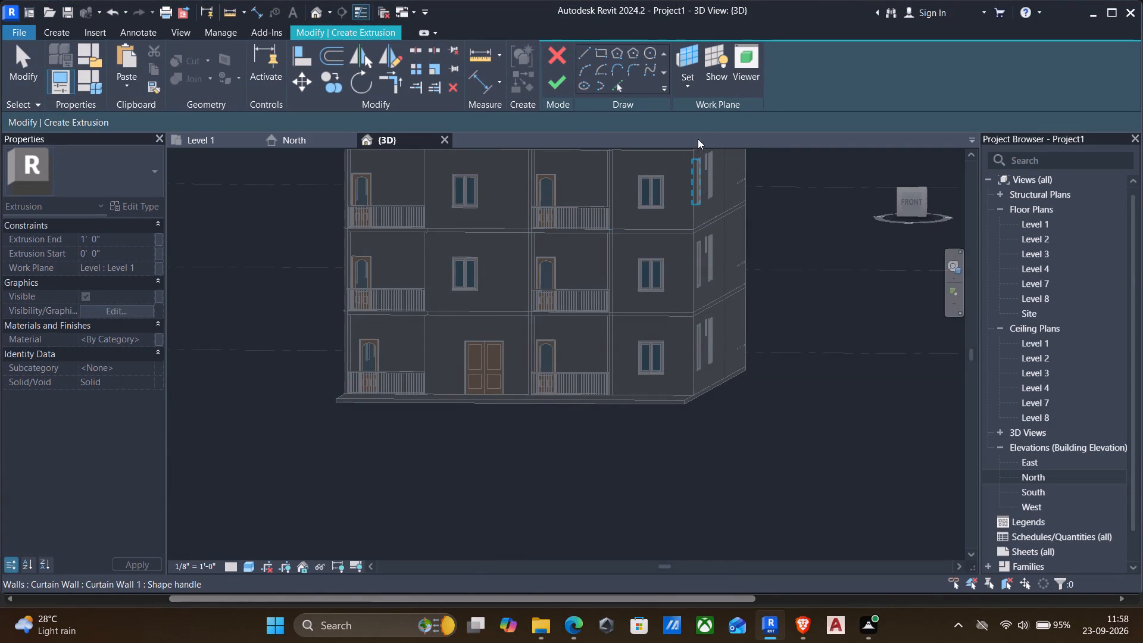
{"action": "left_click", "coordinate": [687, 86]}
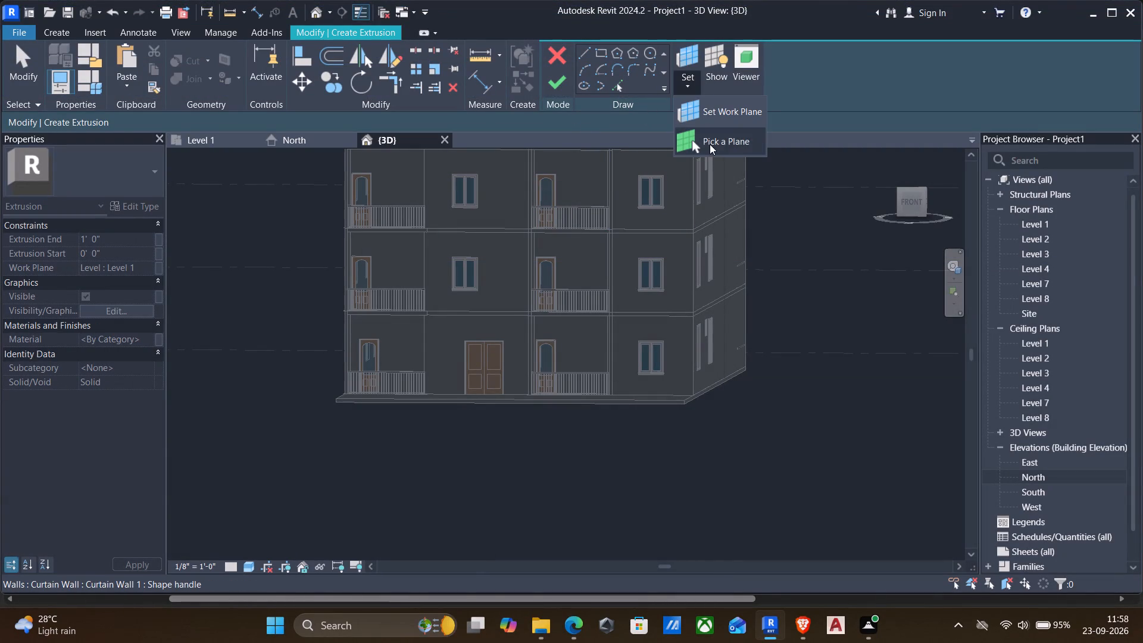
{"action": "left_click", "coordinate": [710, 144]}
{"action": "left_click", "coordinate": [470, 316]}
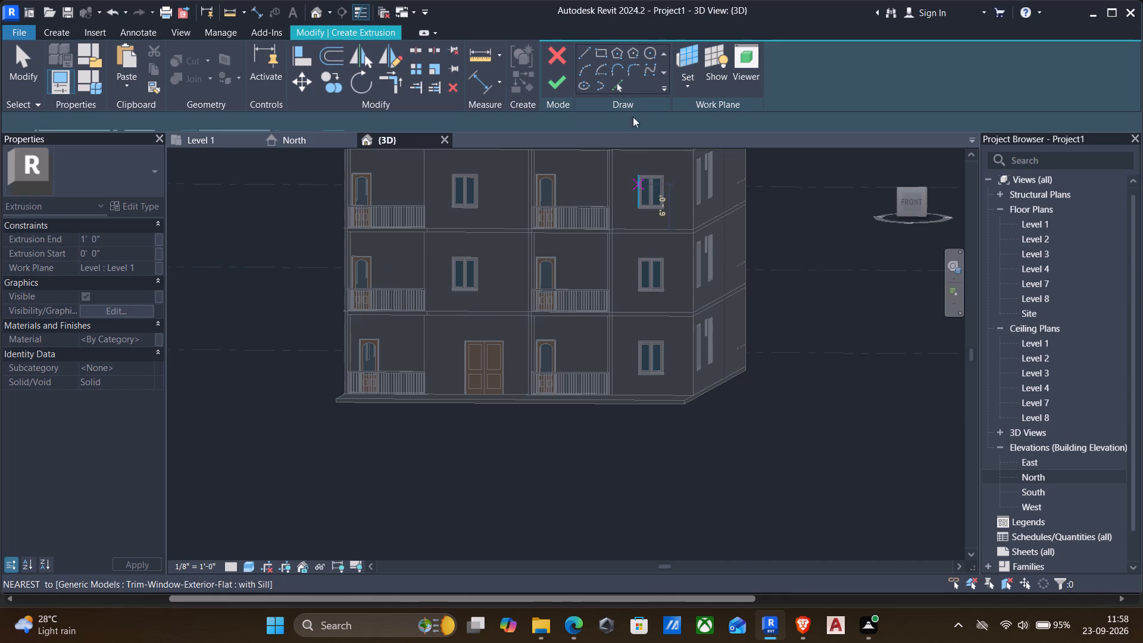
Sketch a rectangle about 46' 6" by 11' 6" across the full front facade, covering the storey between Level 2 and Level 3.
{"action": "left_click", "coordinate": [603, 57]}
{"action": "scroll", "coordinate": [363, 296], "scroll_direction": "up", "scroll_amount": 3}
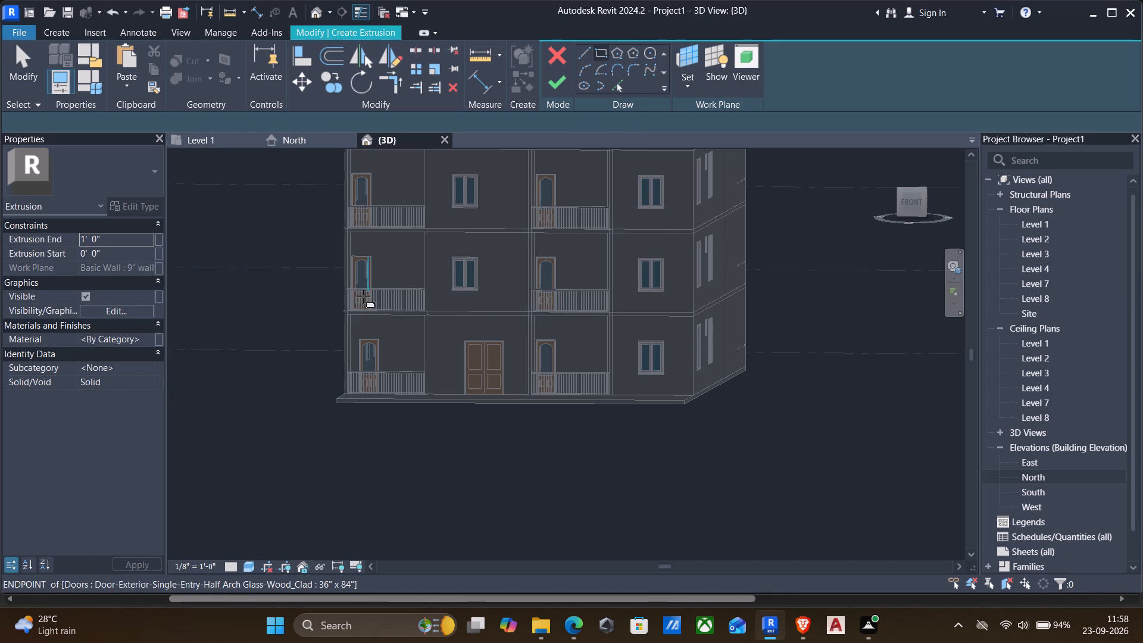
{"action": "scroll", "coordinate": [392, 363], "scroll_direction": "up", "scroll_amount": 3}
{"action": "scroll", "coordinate": [371, 342], "scroll_direction": "down", "scroll_amount": 4}
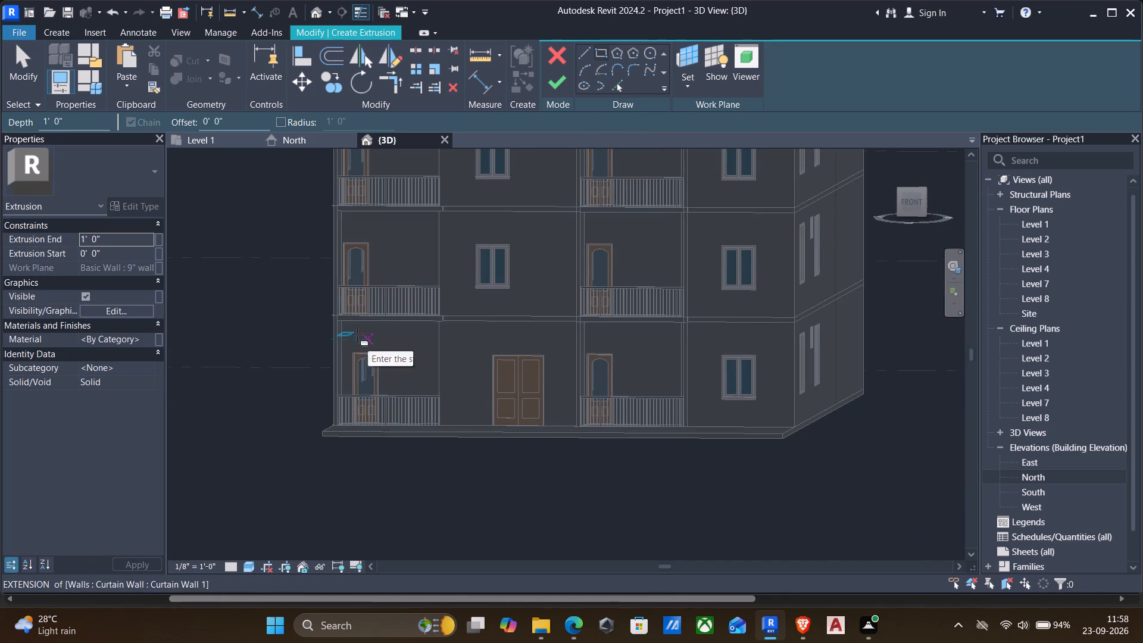
{"action": "left_click", "coordinate": [798, 321]}
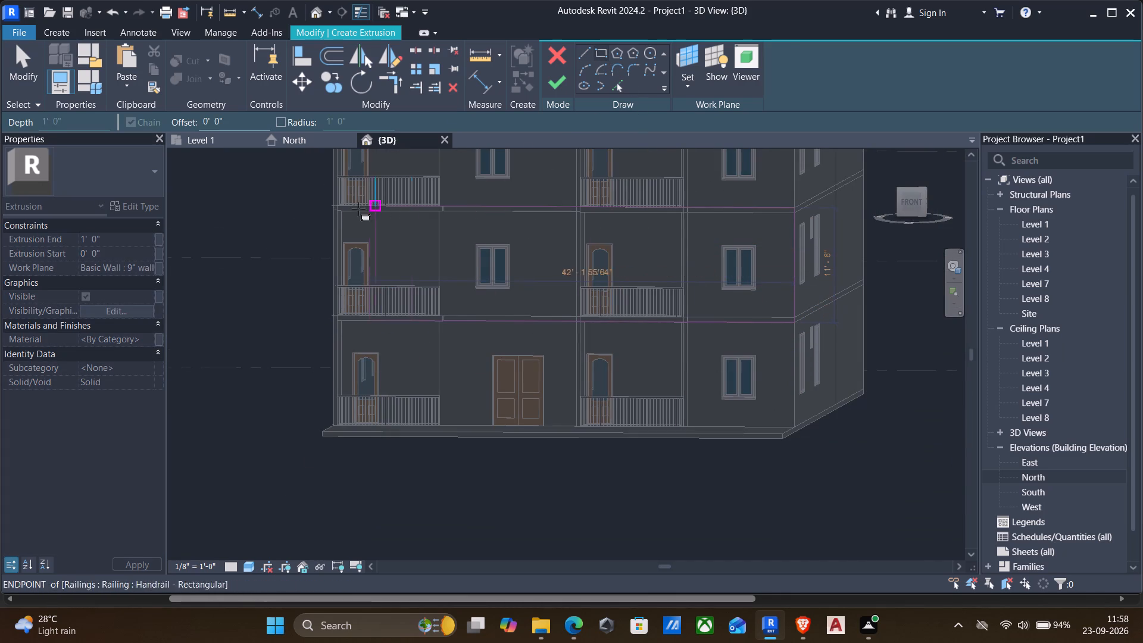
{"action": "left_click", "coordinate": [332, 207]}
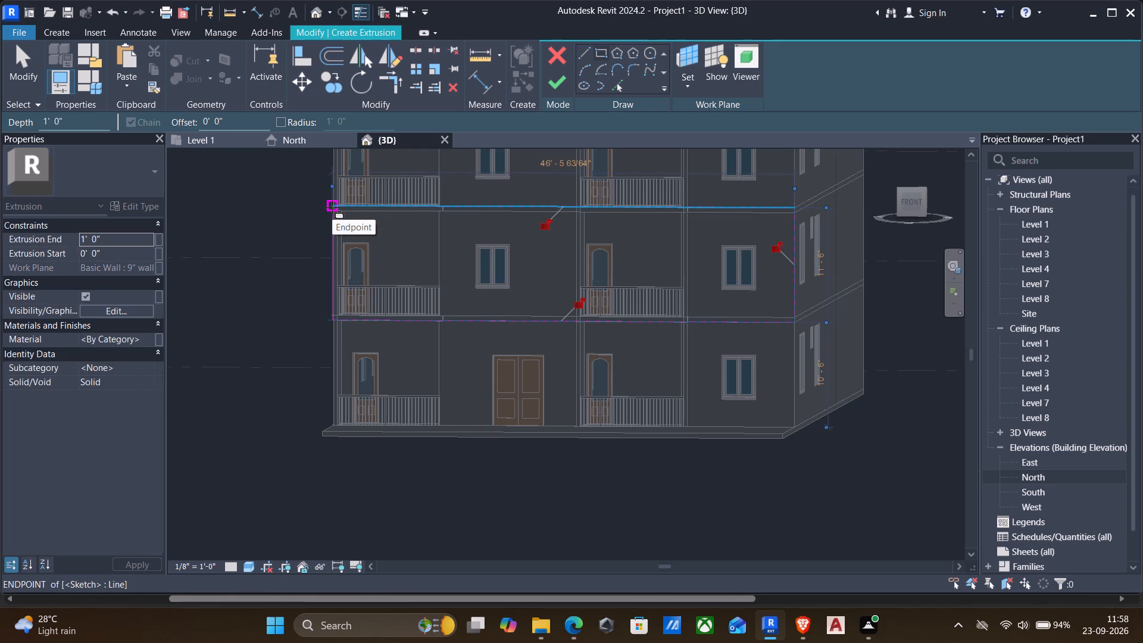
{"action": "key", "text": "Escape"}
{"action": "key", "text": "Escape"}
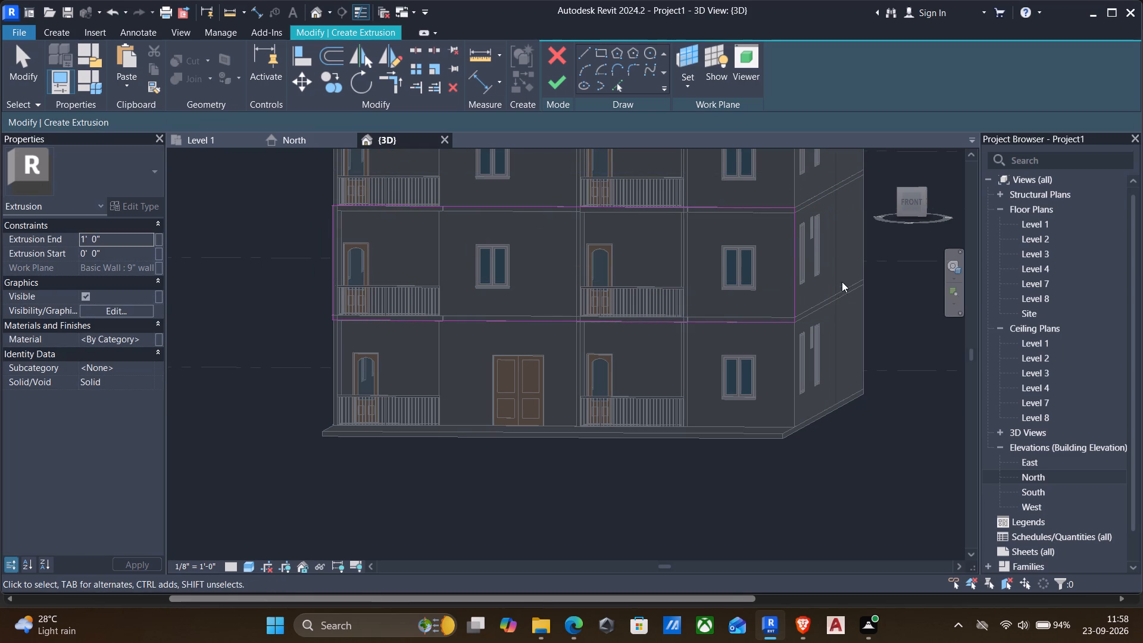
Nudge the sketched rectangle's east edge outward past the building, widening it to about 48' 6", checking it in the North elevation.
{"action": "left_click", "coordinate": [794, 295]}
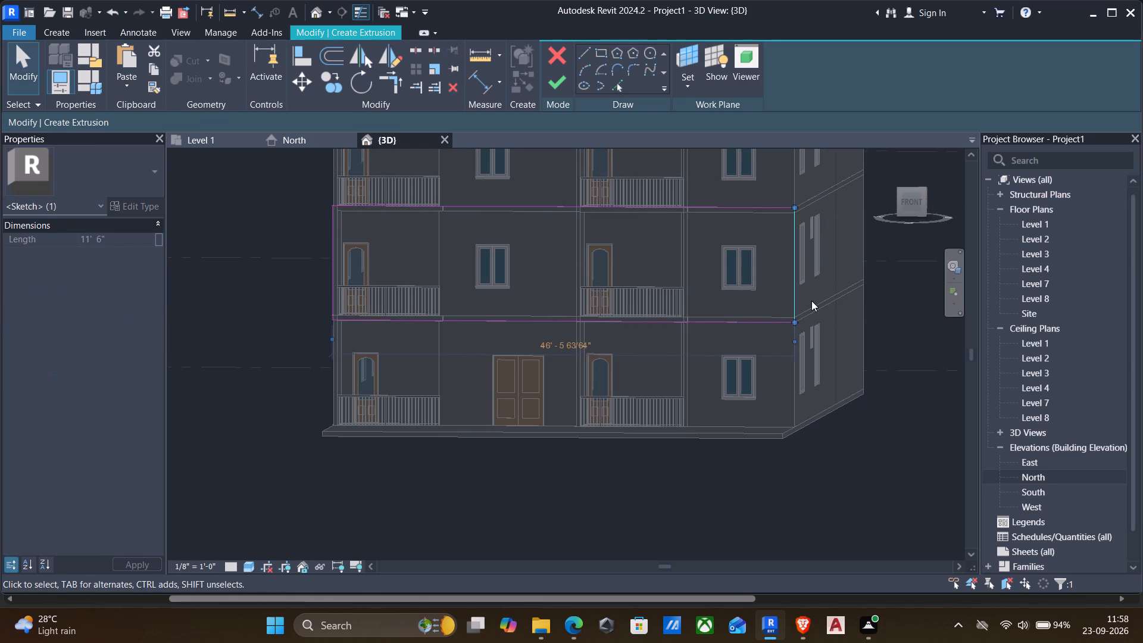
{"action": "key", "text": "Right"}
{"action": "key", "text": "Right"}
{"action": "key", "text": "Right"}
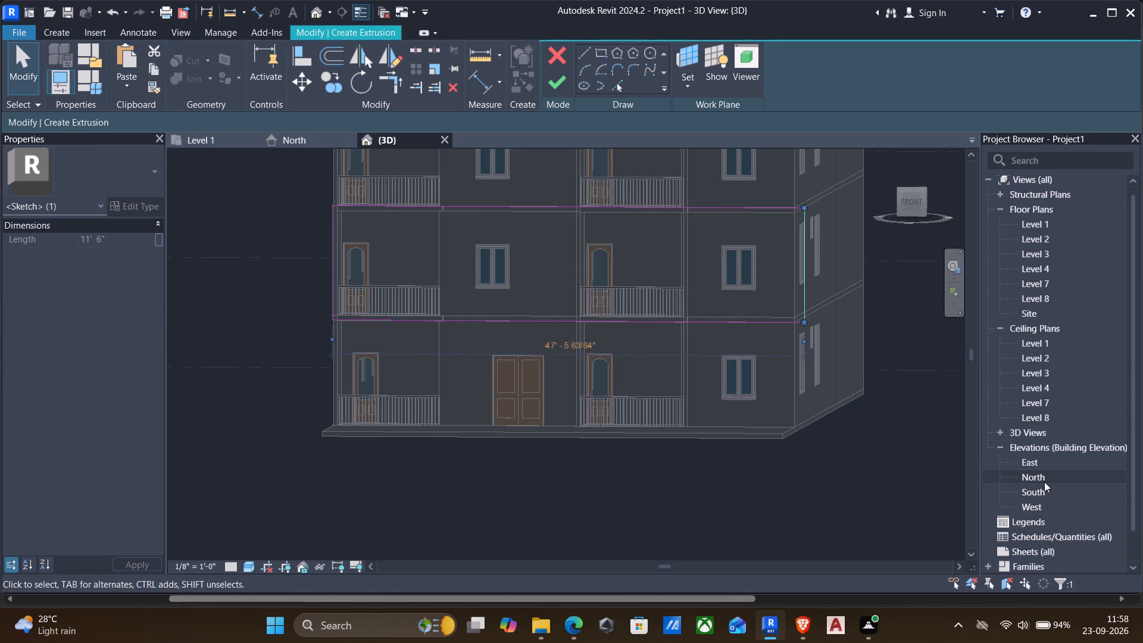
{"action": "double_click", "coordinate": [1038, 476]}
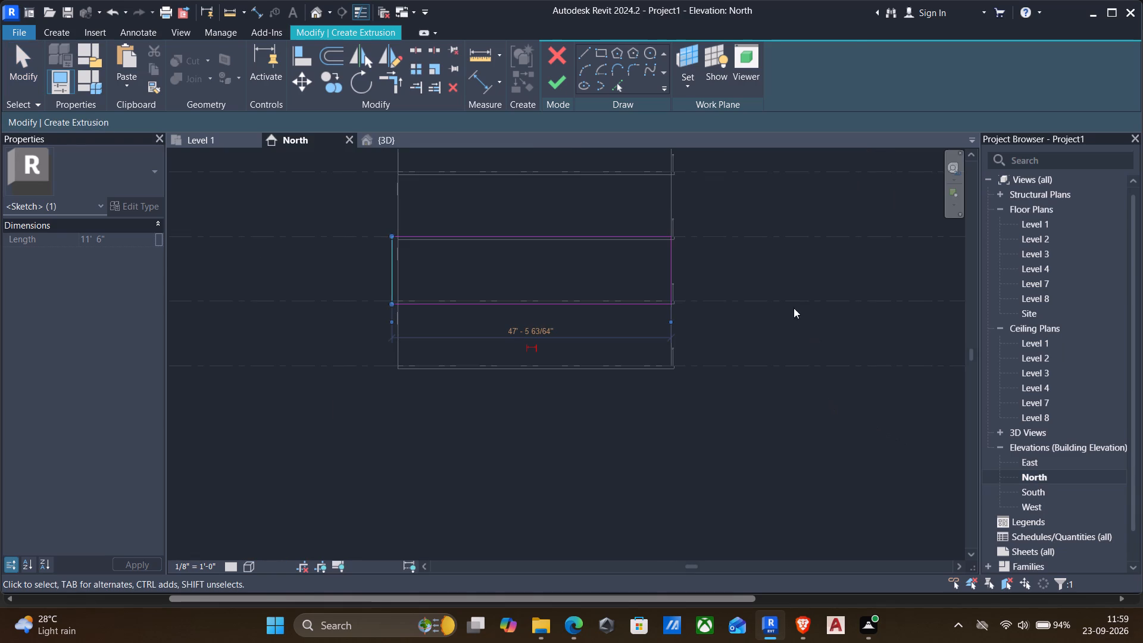
{"action": "key", "text": "Right"}
{"action": "key", "text": "Right"}
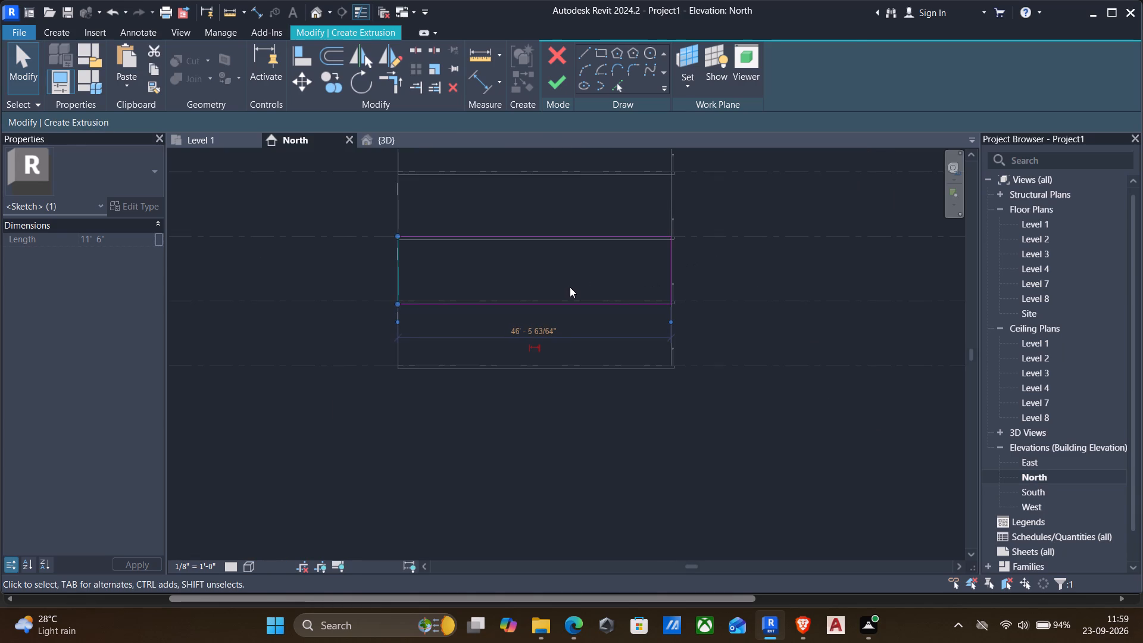
{"action": "key", "text": "Right"}
{"action": "key", "text": "Right"}
{"action": "key", "text": "Right"}
{"action": "key", "text": "Left"}
{"action": "key", "text": "Left"}
{"action": "key", "text": "Left"}
{"action": "key", "text": "Left"}
{"action": "key", "text": "Left"}
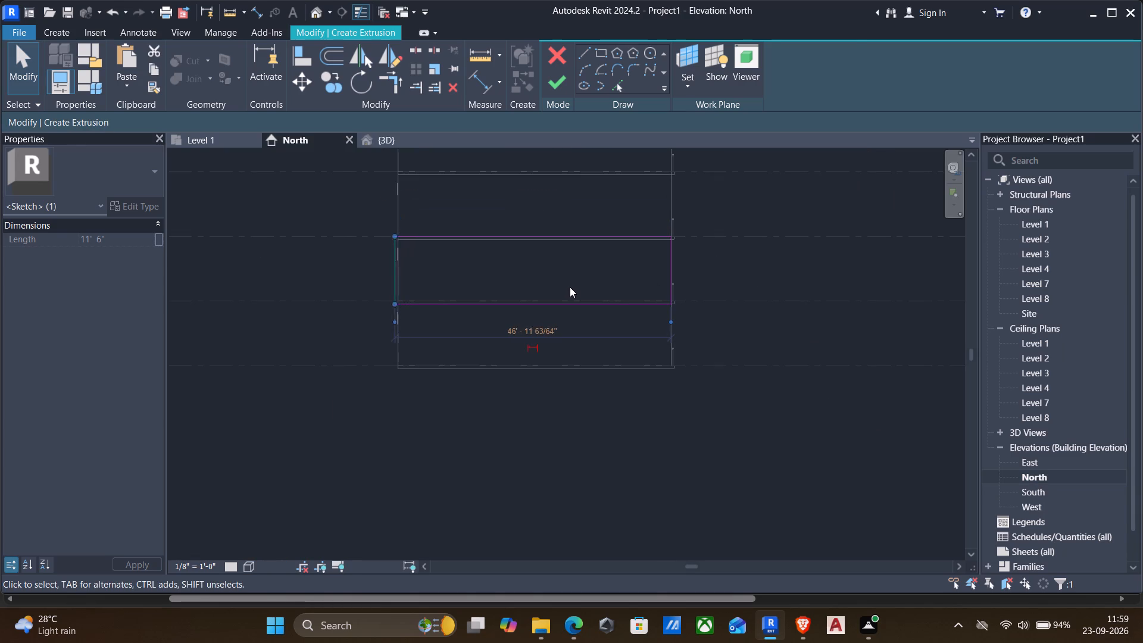
{"action": "key", "text": "Left"}
{"action": "key", "text": "Left"}
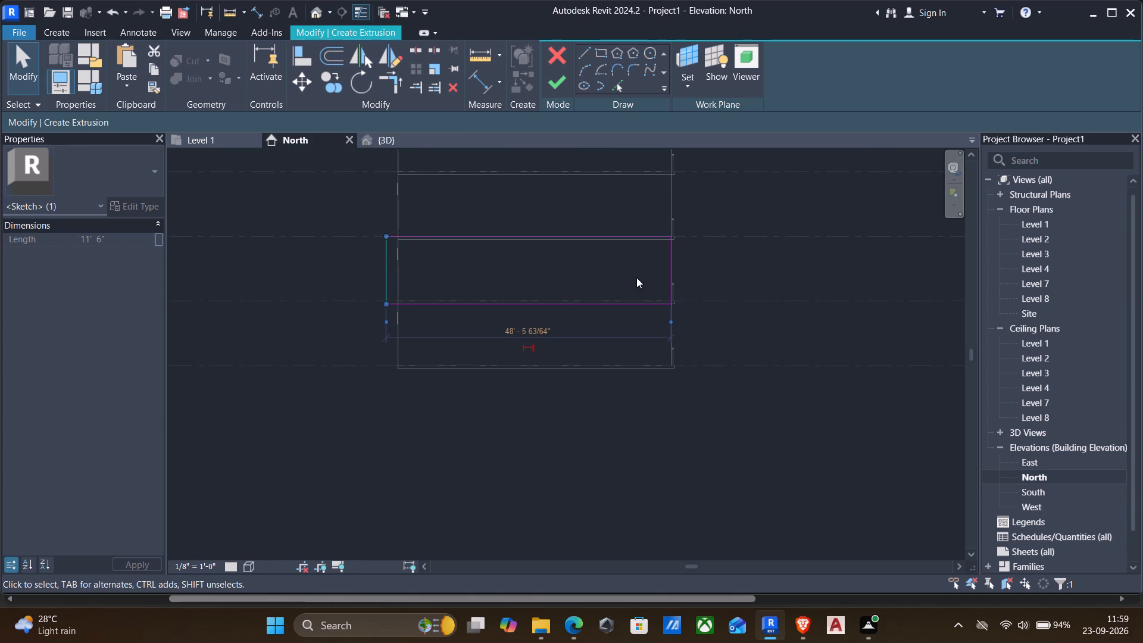
{"action": "key", "text": "Escape"}
Nudge the rectangle's west edge outward past the building to about 50' 6" total width and finish the sketch as a 1' extrusion.
{"action": "left_click", "coordinate": [673, 273]}
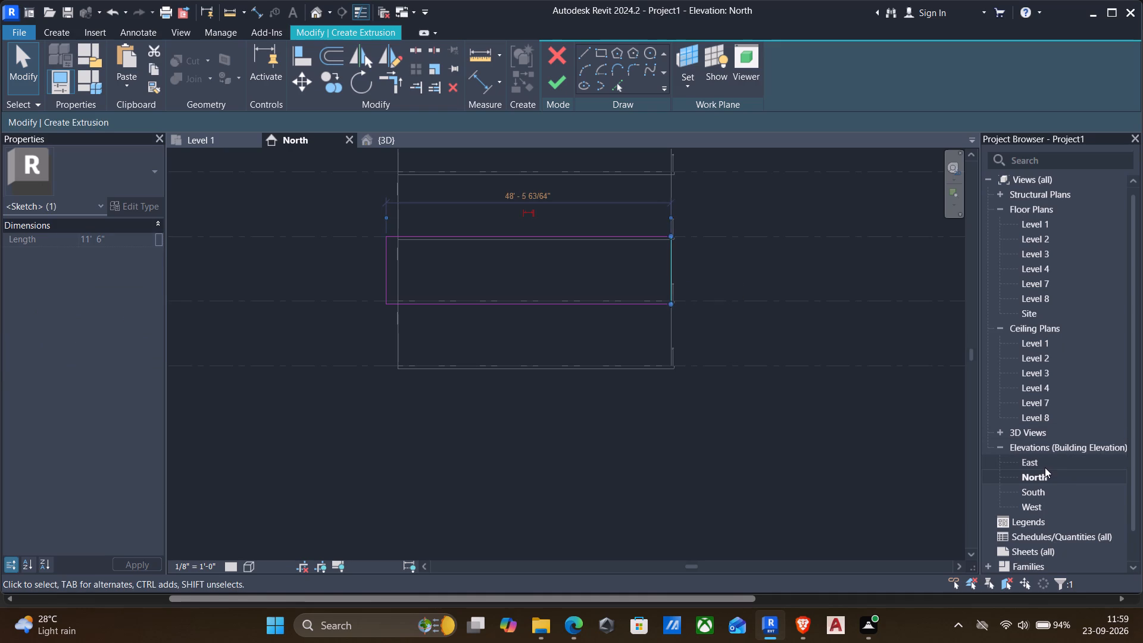
{"action": "scroll", "coordinate": [1045, 467], "scroll_direction": "down", "scroll_amount": 1}
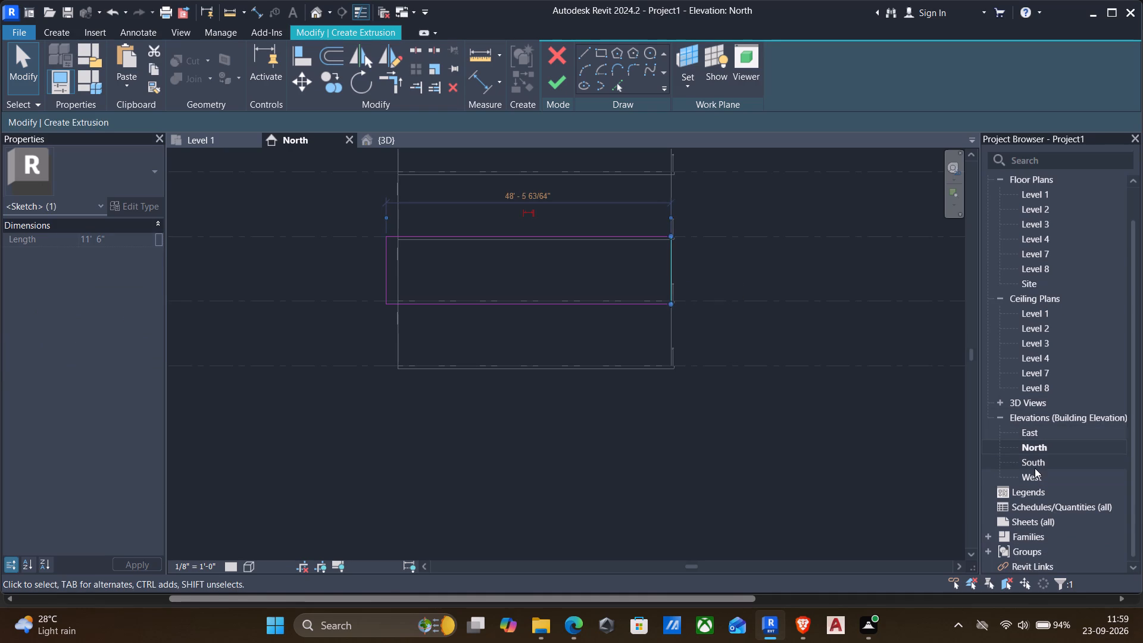
{"action": "key", "text": "Right"}
{"action": "key", "text": "Right"}
{"action": "key", "text": "Right"}
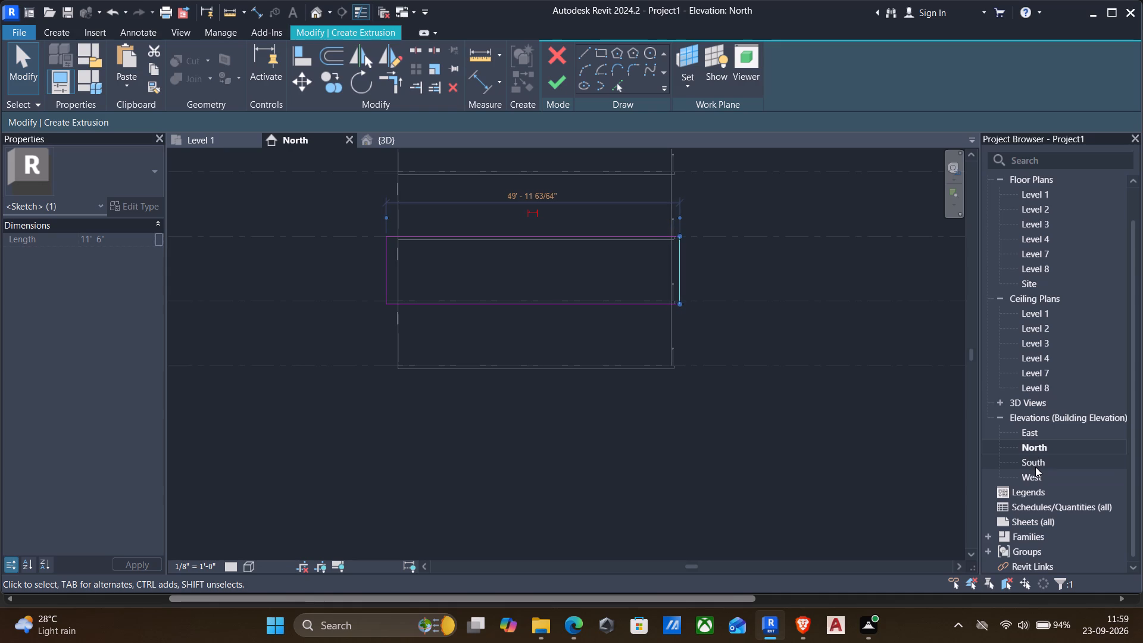
{"action": "key", "text": "Right"}
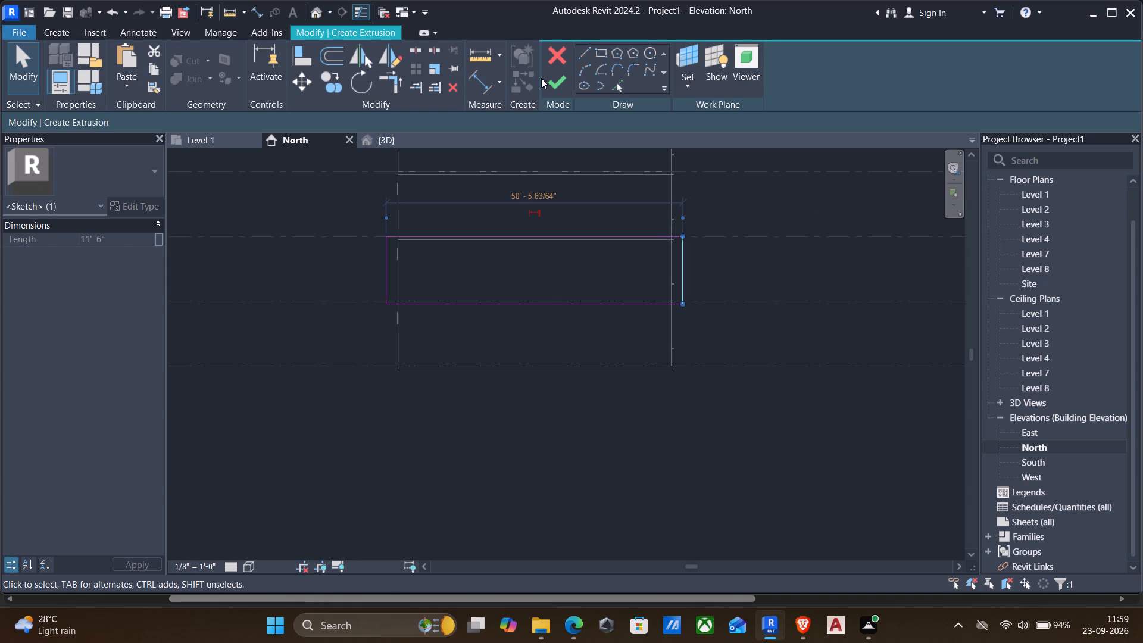
{"action": "left_click", "coordinate": [554, 83]}
In the 3D view, pull the extrusion's west side face inward, close to the building's edge.
{"action": "scroll", "coordinate": [700, 264], "scroll_direction": "down", "scroll_amount": 1}
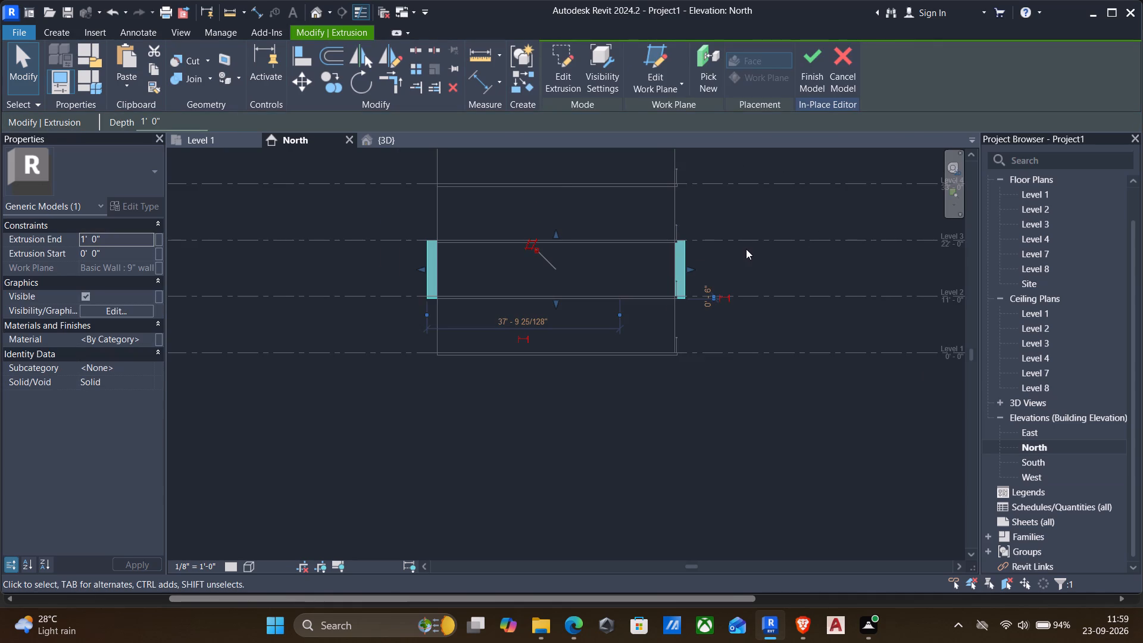
{"action": "middle_click_drag", "start_coordinate": [752, 279], "coordinate": [689, 317], "text": "shift"}
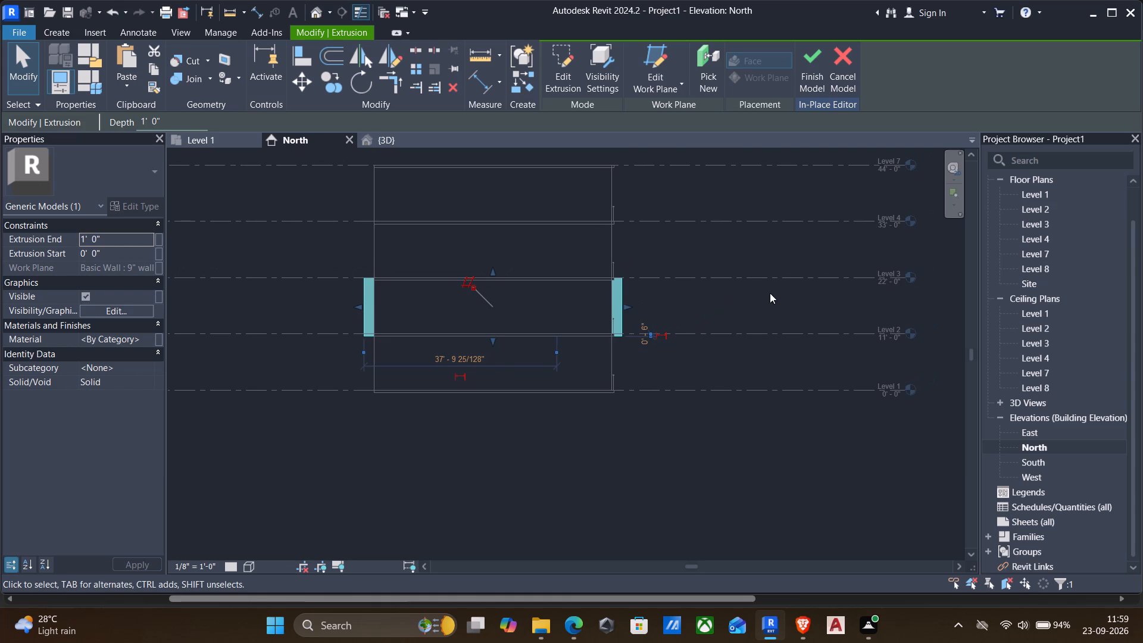
{"action": "left_click", "coordinate": [317, 14]}
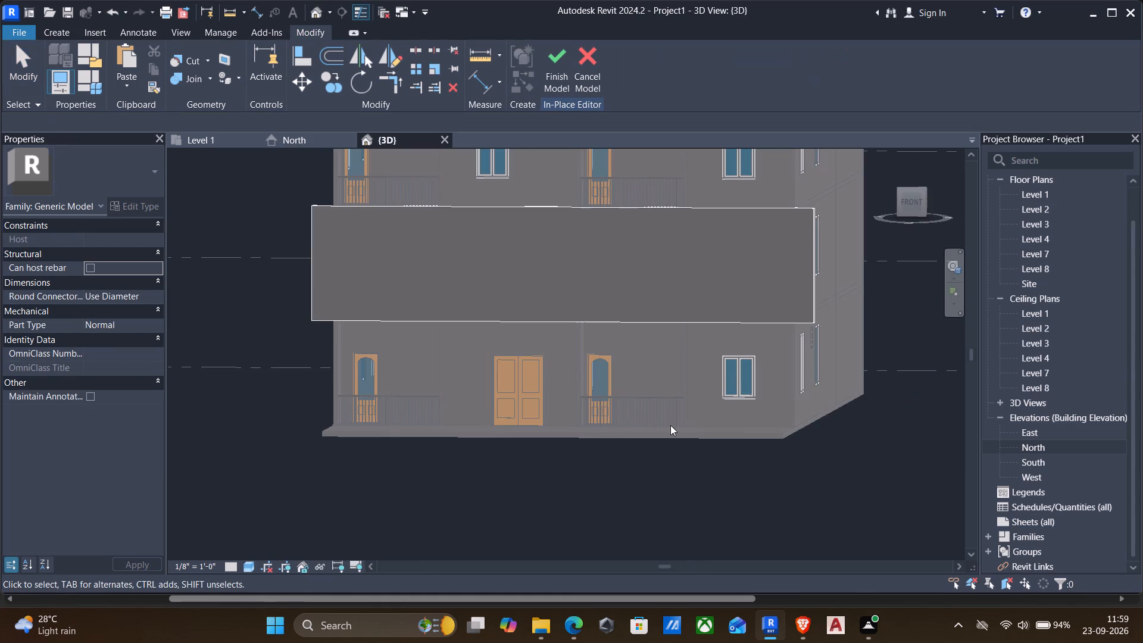
{"action": "scroll", "coordinate": [650, 416], "scroll_direction": "down", "scroll_amount": 2}
{"action": "middle_click_drag", "start_coordinate": [652, 414], "coordinate": [611, 440], "text": "shift"}
{"action": "scroll", "coordinate": [616, 438], "scroll_direction": "down", "scroll_amount": 2}
{"action": "middle_click_drag", "start_coordinate": [512, 367], "coordinate": [563, 358], "text": "shift"}
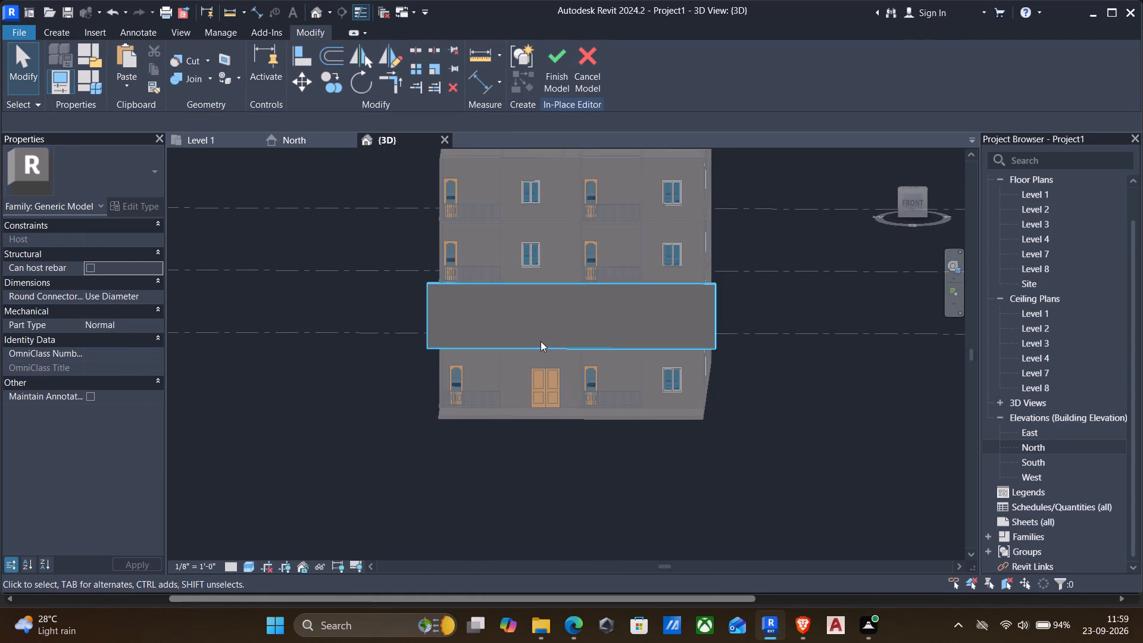
{"action": "left_click", "coordinate": [430, 308]}
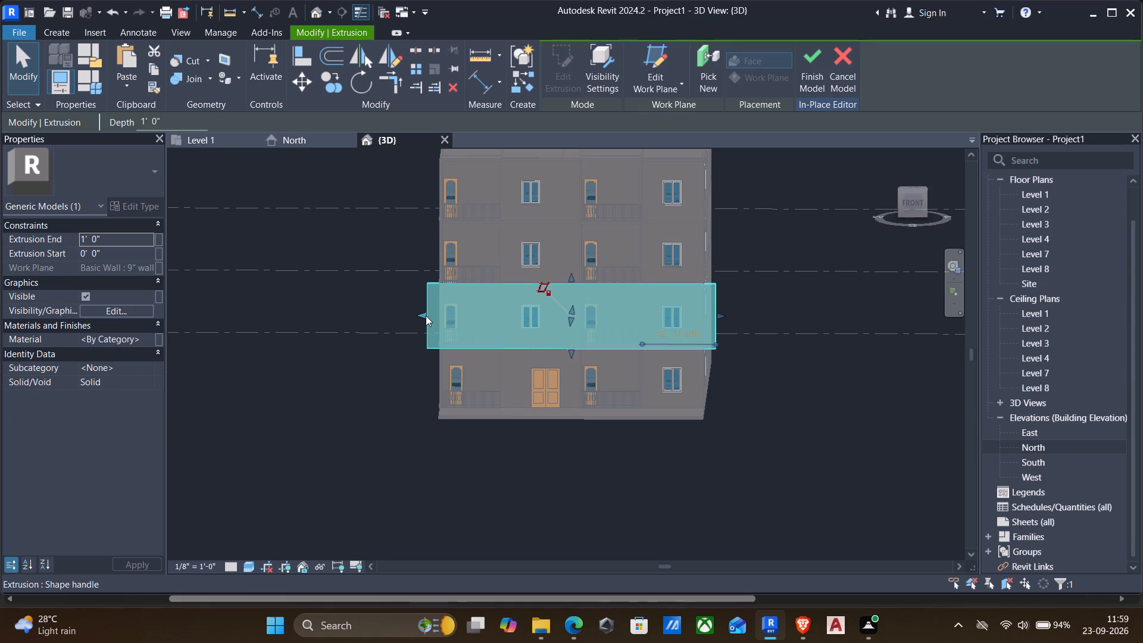
{"action": "left_click_drag", "start_coordinate": [424, 315], "coordinate": [432, 315]}
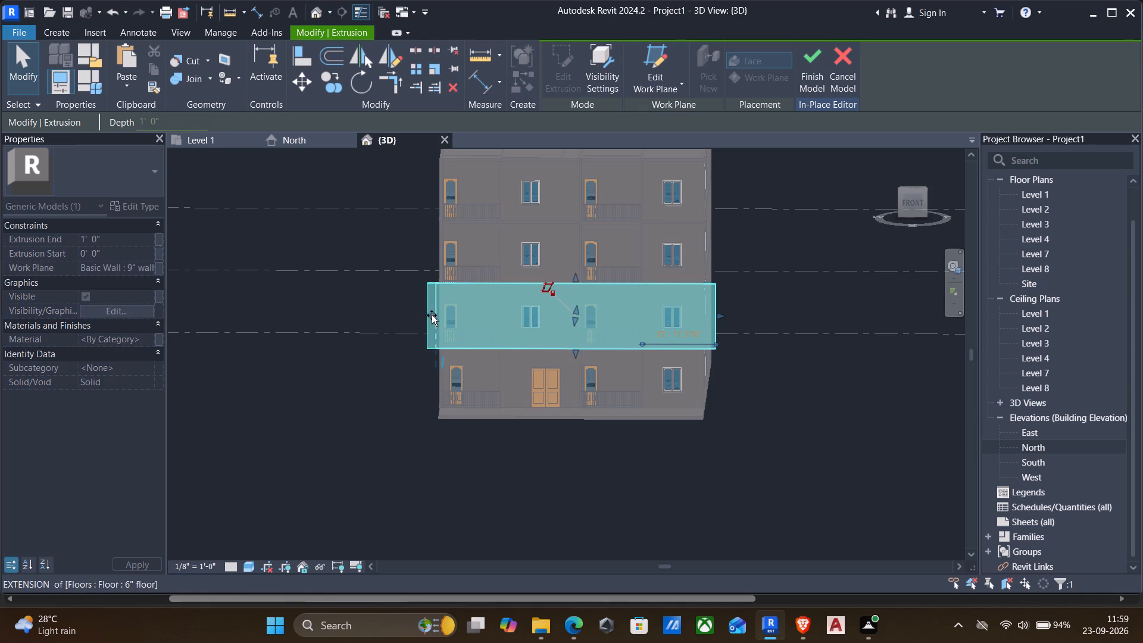
{"action": "left_click_drag", "start_coordinate": [432, 315], "coordinate": [430, 316]}
{"action": "scroll", "coordinate": [430, 316], "scroll_direction": "up", "scroll_amount": 3}
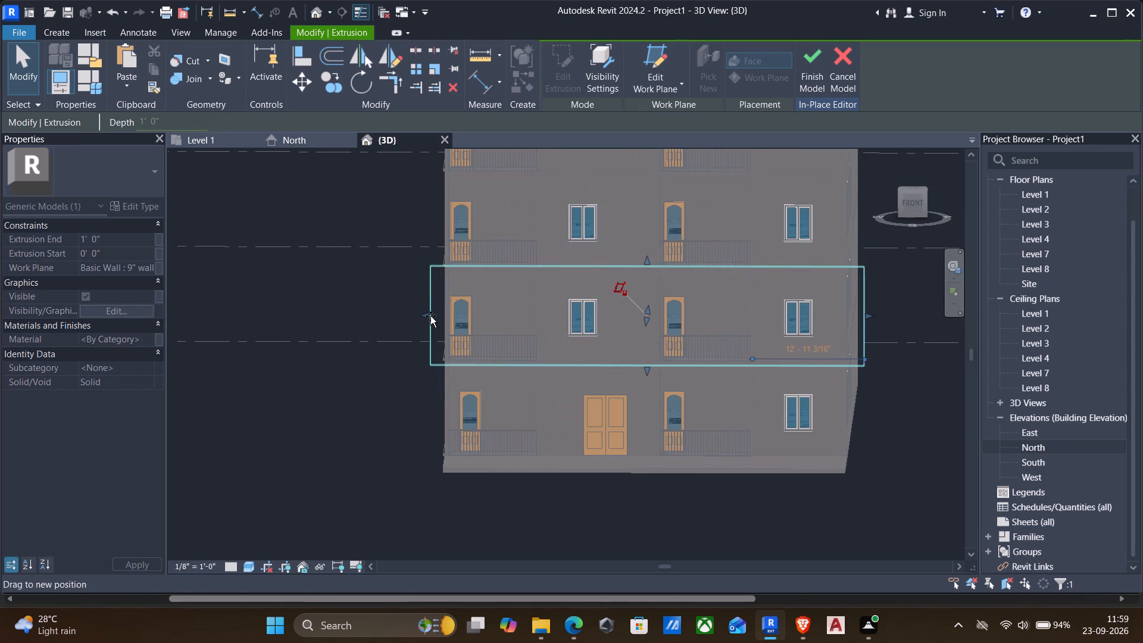
{"action": "left_click_drag", "start_coordinate": [430, 316], "coordinate": [433, 317]}
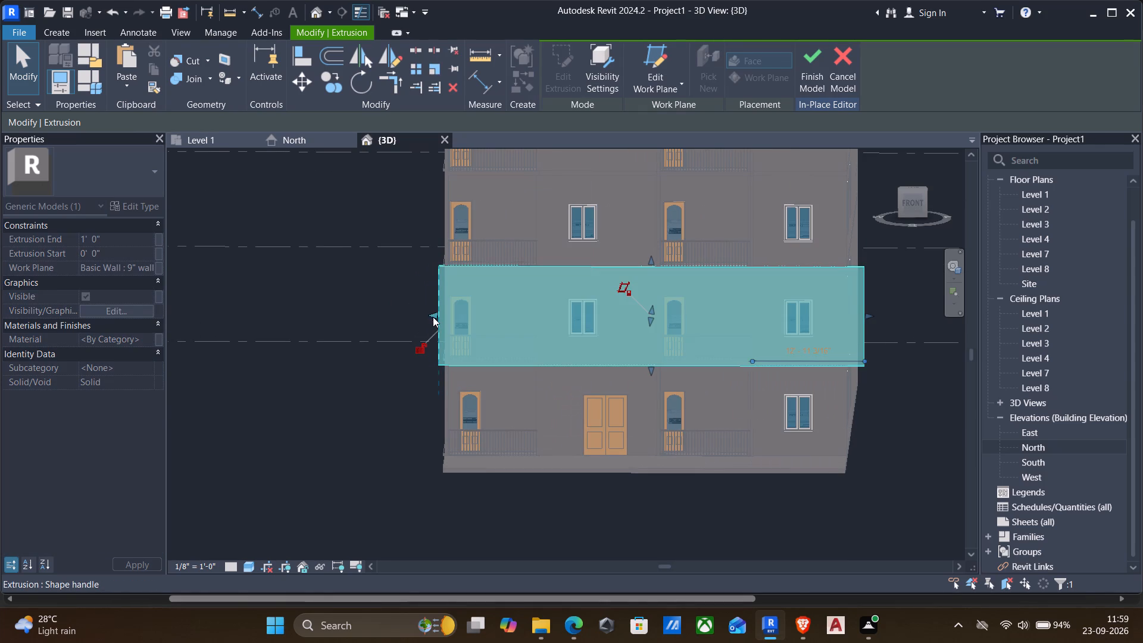
{"action": "key", "text": "Escape"}
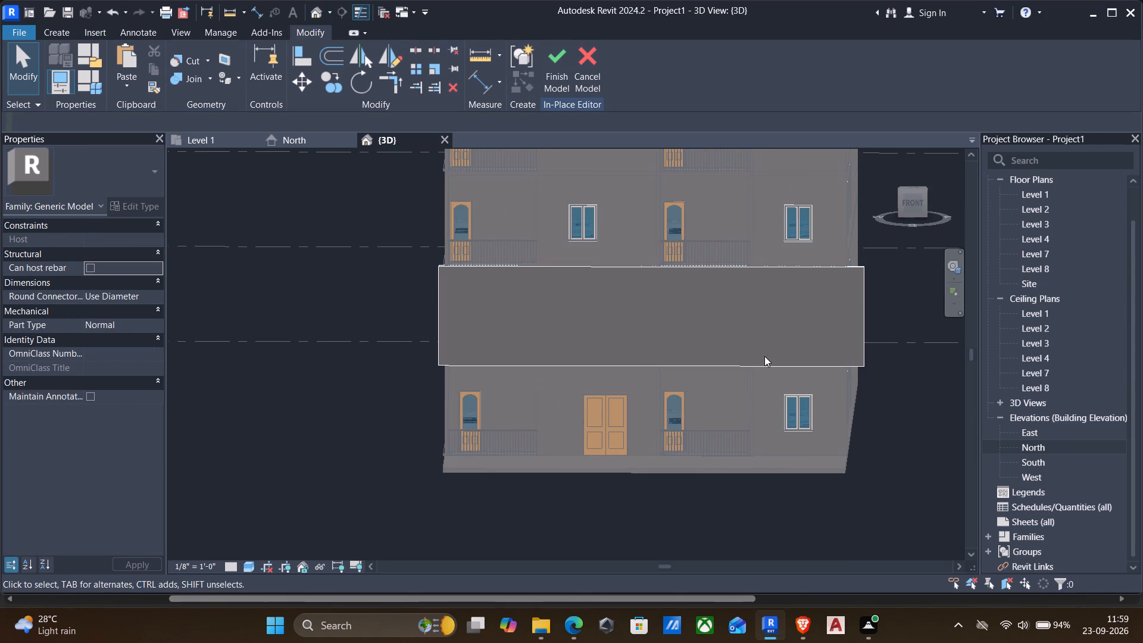
Stretch the extrusion's start backward through the building and past its rear wall, to a depth of about 86'.
{"action": "middle_click_drag", "start_coordinate": [765, 356], "coordinate": [708, 367], "text": "shift"}
{"action": "scroll", "coordinate": [672, 367], "scroll_direction": "down", "scroll_amount": 2}
{"action": "middle_click_drag", "start_coordinate": [663, 375], "coordinate": [479, 364]}
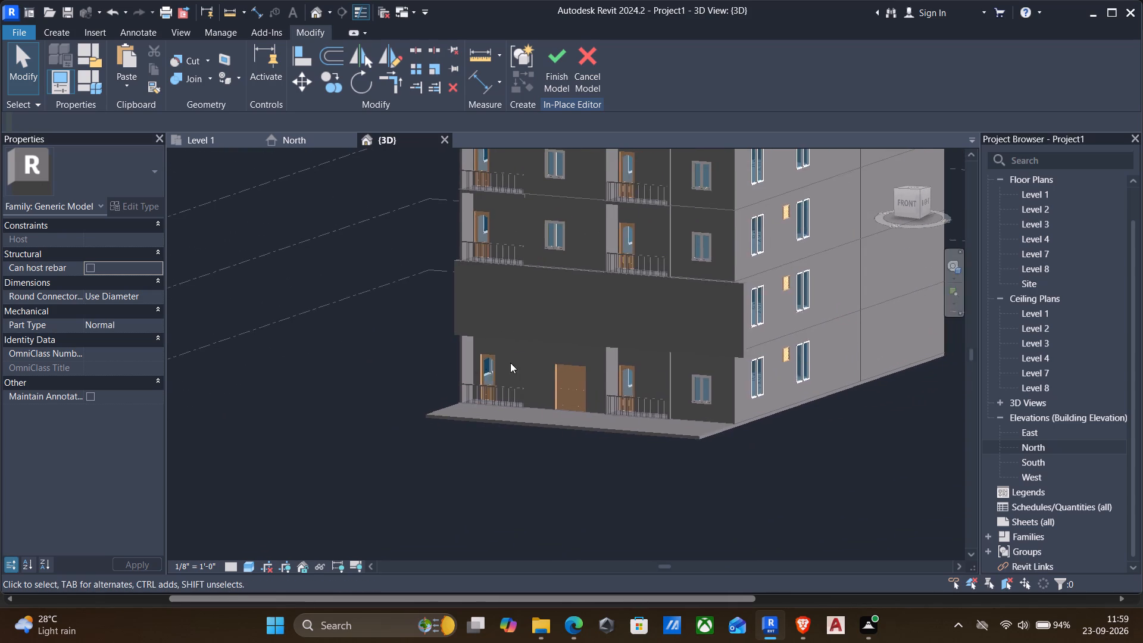
{"action": "scroll", "coordinate": [723, 294], "scroll_direction": "up", "scroll_amount": 3}
{"action": "middle_click_drag", "start_coordinate": [791, 345], "coordinate": [750, 336], "text": "shift"}
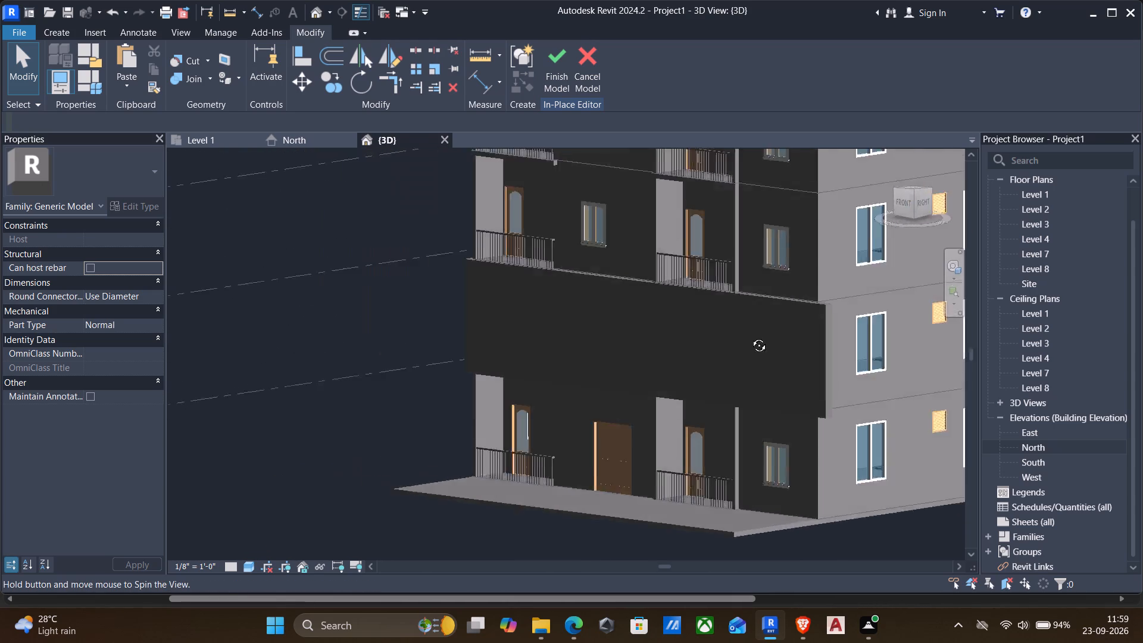
{"action": "middle_click_drag", "start_coordinate": [750, 336], "coordinate": [737, 332], "text": "shift"}
{"action": "scroll", "coordinate": [737, 332], "scroll_direction": "up", "scroll_amount": 1}
{"action": "scroll", "coordinate": [786, 345], "scroll_direction": "down", "scroll_amount": 4}
{"action": "scroll", "coordinate": [955, 432], "scroll_direction": "down", "scroll_amount": 3}
{"action": "scroll", "coordinate": [648, 395], "scroll_direction": "down", "scroll_amount": 3}
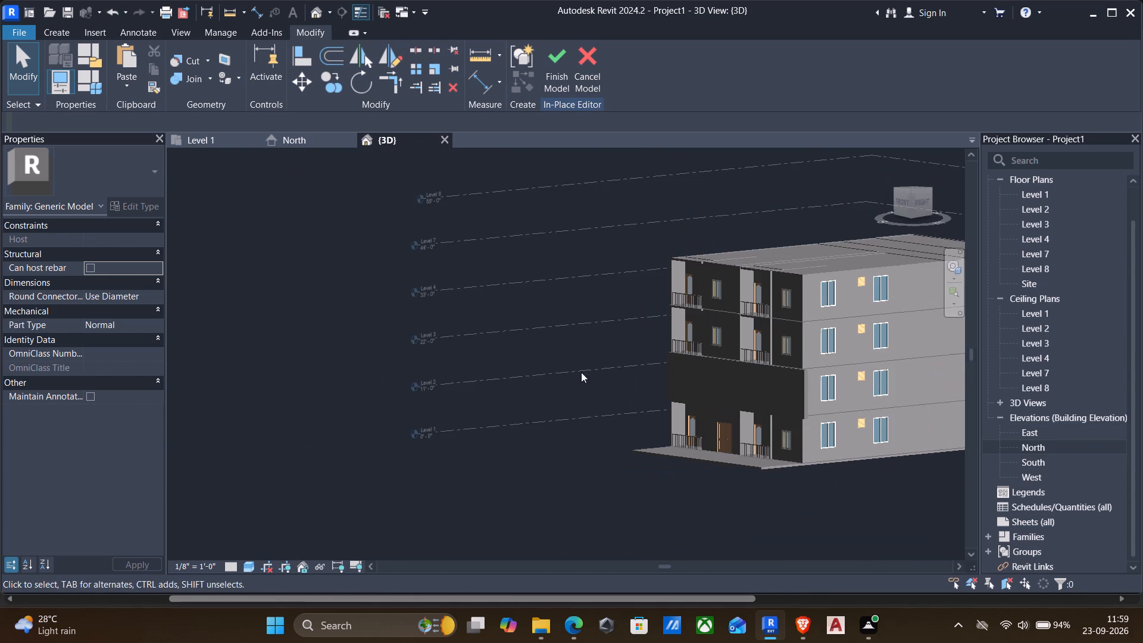
{"action": "middle_click_drag", "start_coordinate": [581, 372], "coordinate": [370, 353]}
{"action": "left_click", "coordinate": [597, 364]}
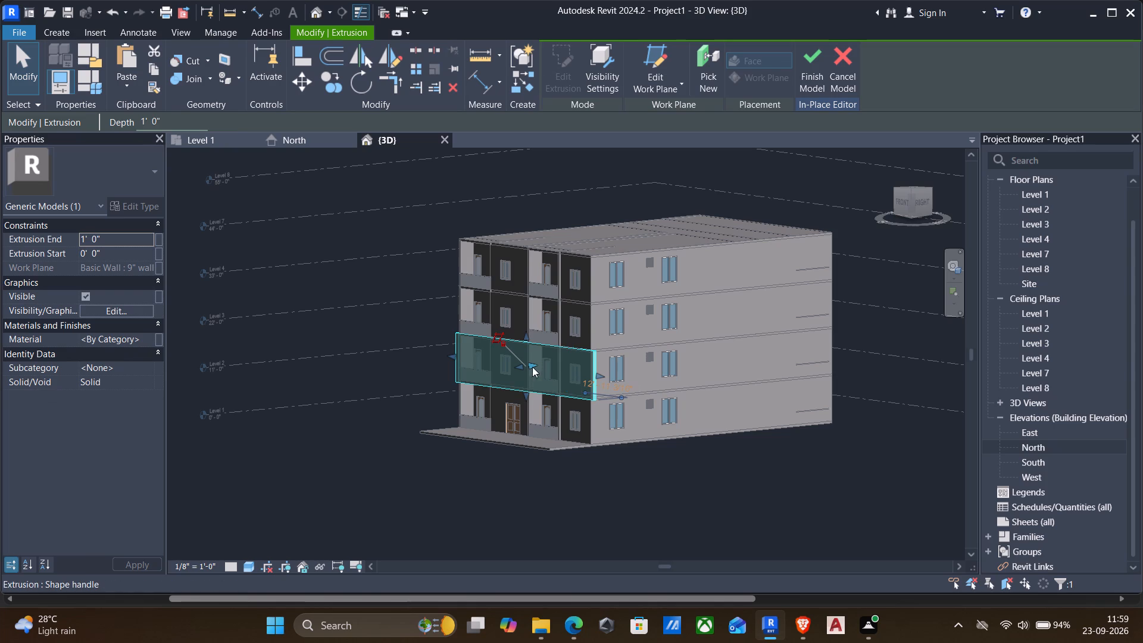
{"action": "left_click_drag", "start_coordinate": [530, 366], "coordinate": [805, 335]}
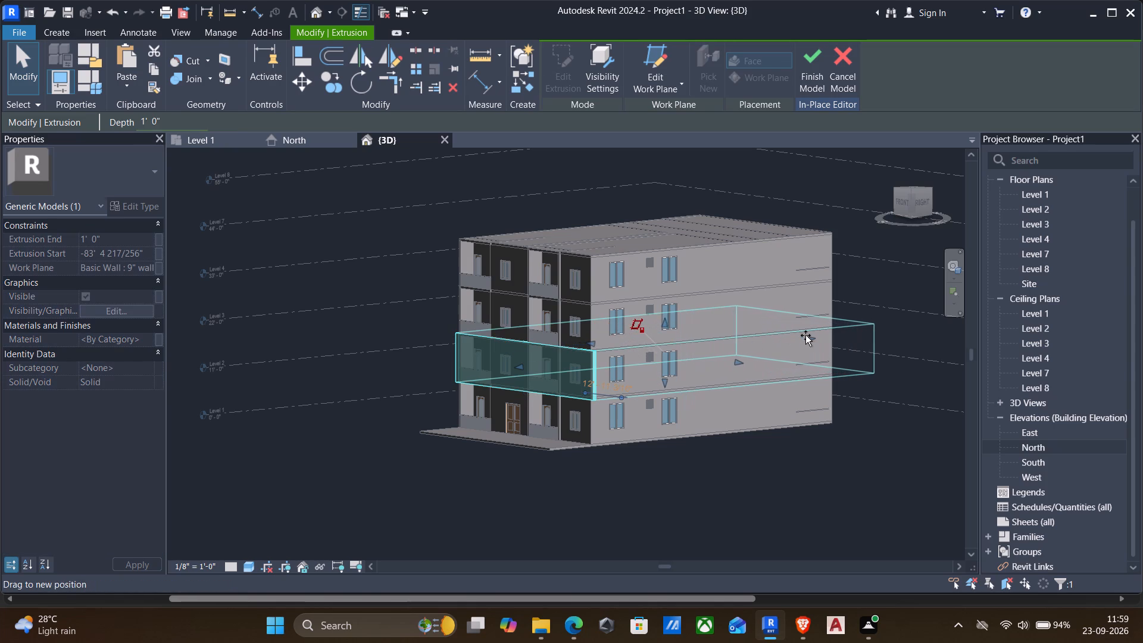
{"action": "left_click_drag", "start_coordinate": [805, 335], "coordinate": [806, 335]}
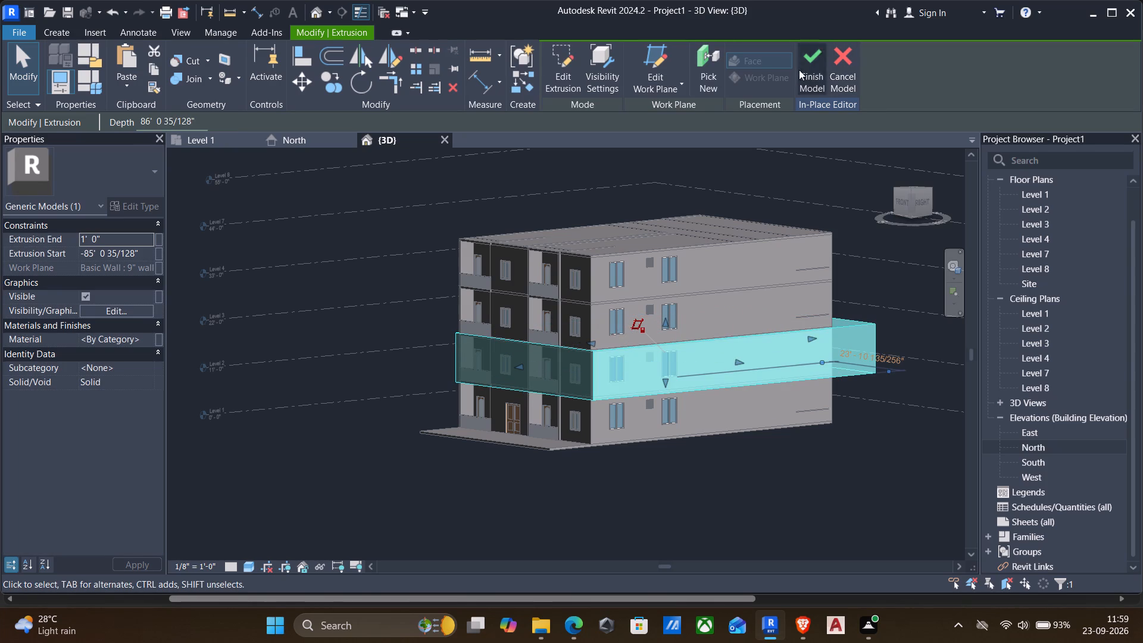
Finish the in-place model without saving the project.
{"action": "left_click", "coordinate": [808, 63]}
{"action": "middle_click_drag", "start_coordinate": [576, 387], "coordinate": [617, 369], "text": "shift"}
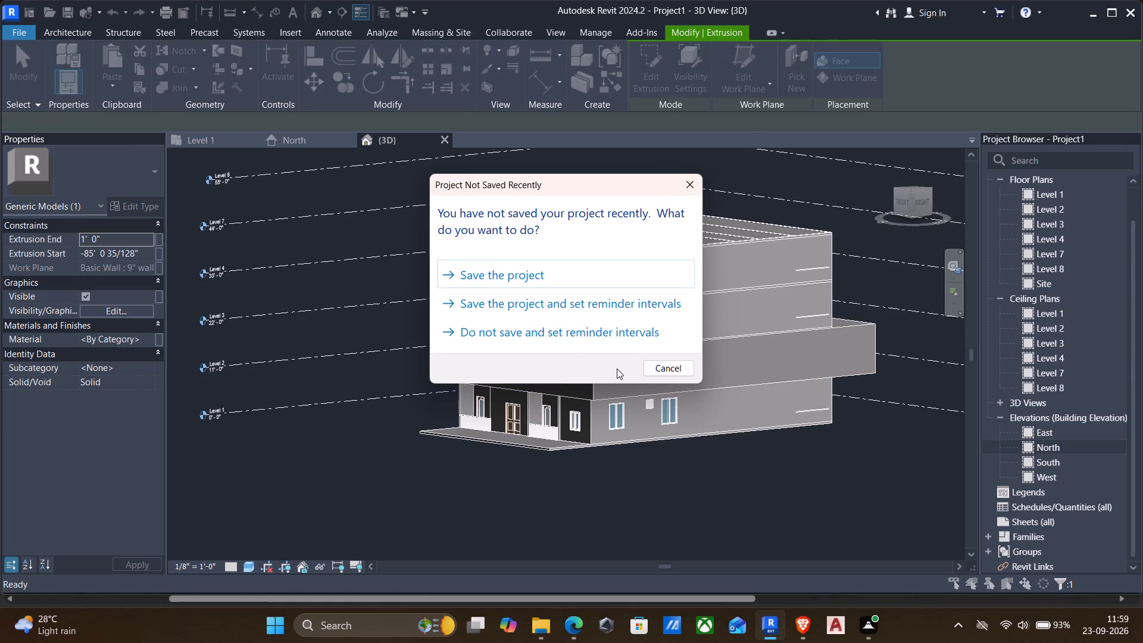
{"action": "middle_click_drag", "start_coordinate": [617, 369], "coordinate": [620, 368], "text": "shift"}
{"action": "left_click", "coordinate": [648, 363]}
{"action": "scroll", "coordinate": [518, 373], "scroll_direction": "down", "scroll_amount": 2}
{"action": "middle_click_drag", "start_coordinate": [513, 397], "coordinate": [516, 397], "text": "shift"}
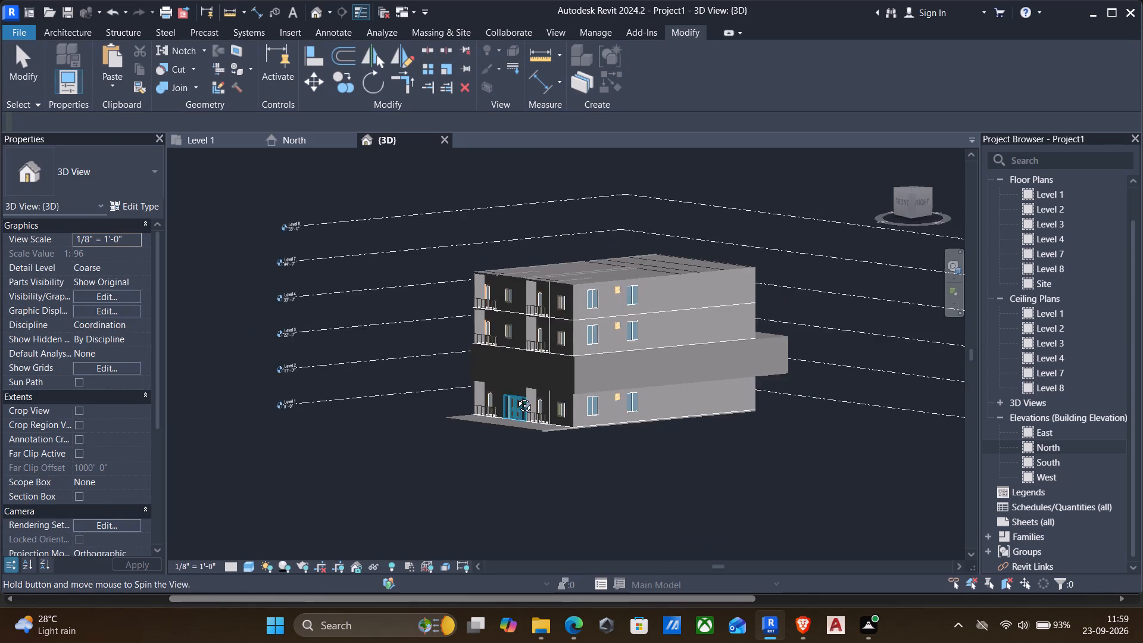
Inspect the extrusion around Level 2 from several sides in 3D and in the North elevation.
{"action": "middle_click_drag", "start_coordinate": [516, 397], "coordinate": [695, 382], "text": "shift"}
{"action": "middle_click_drag", "start_coordinate": [650, 388], "coordinate": [752, 373]}
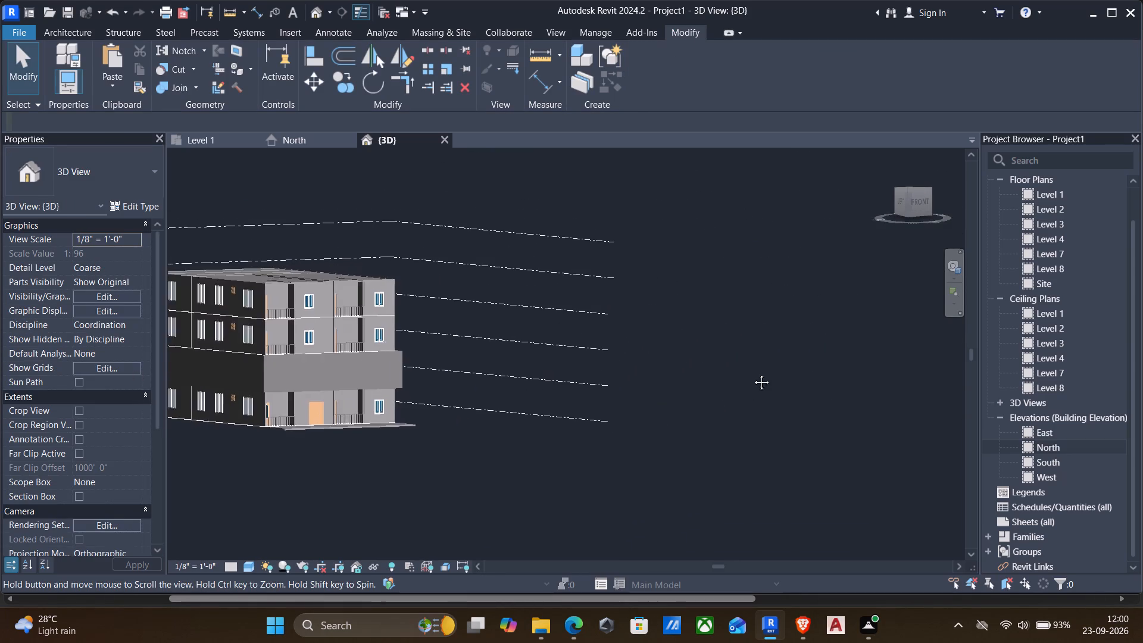
{"action": "middle_click_drag", "start_coordinate": [752, 373], "coordinate": [829, 369]}
{"action": "middle_click_drag", "start_coordinate": [801, 372], "coordinate": [731, 380], "text": "shift"}
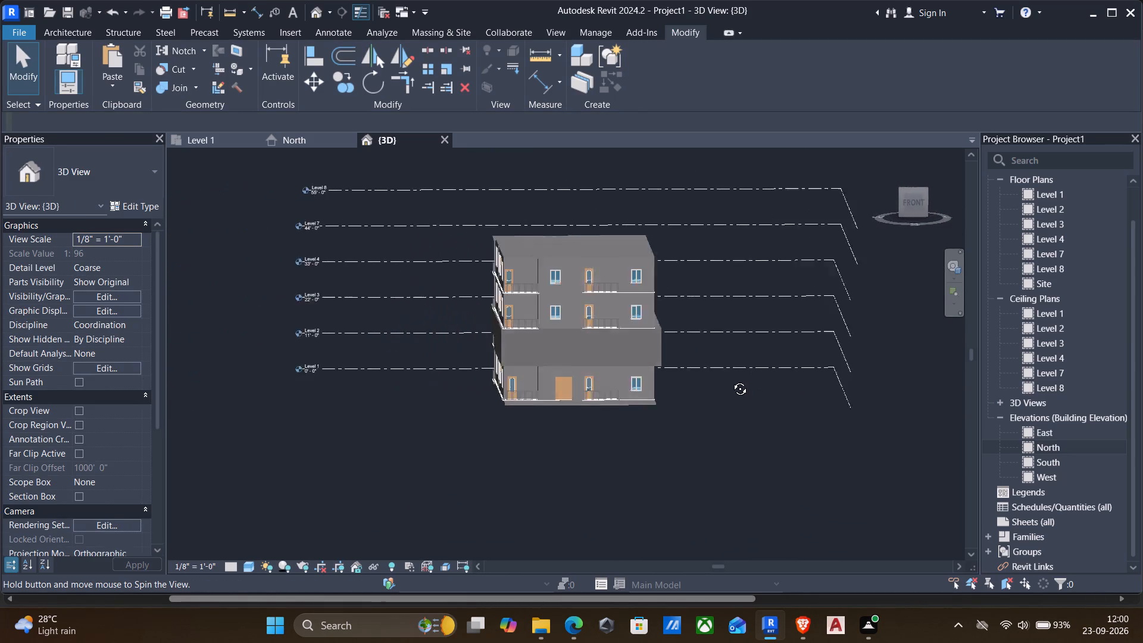
{"action": "middle_click_drag", "start_coordinate": [731, 380], "coordinate": [689, 363], "text": "shift"}
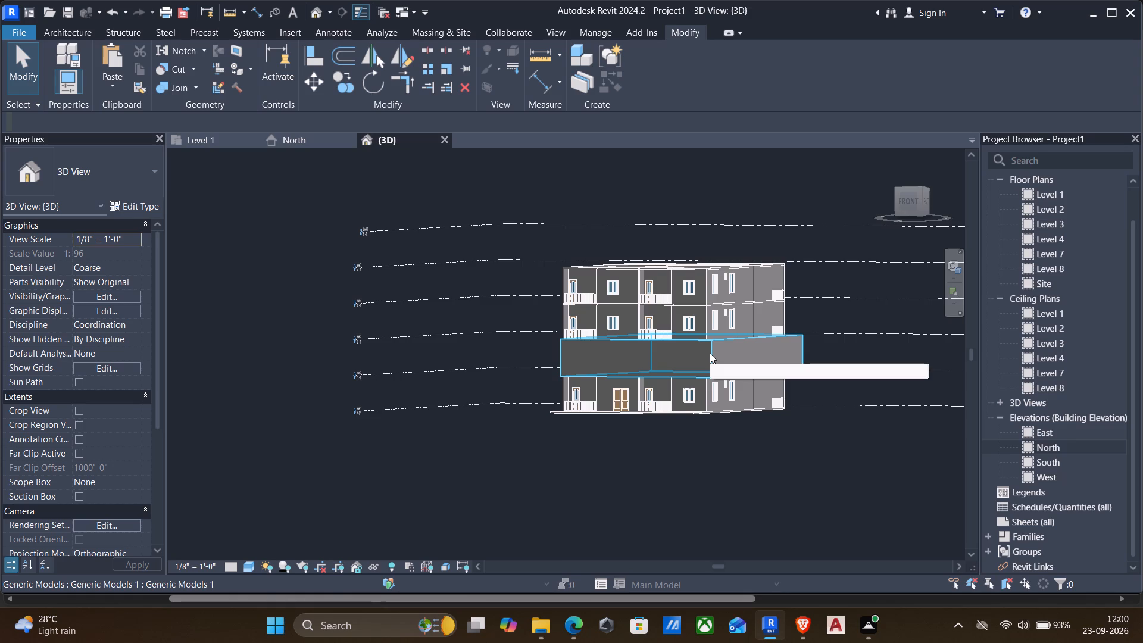
{"action": "left_click", "coordinate": [710, 353]}
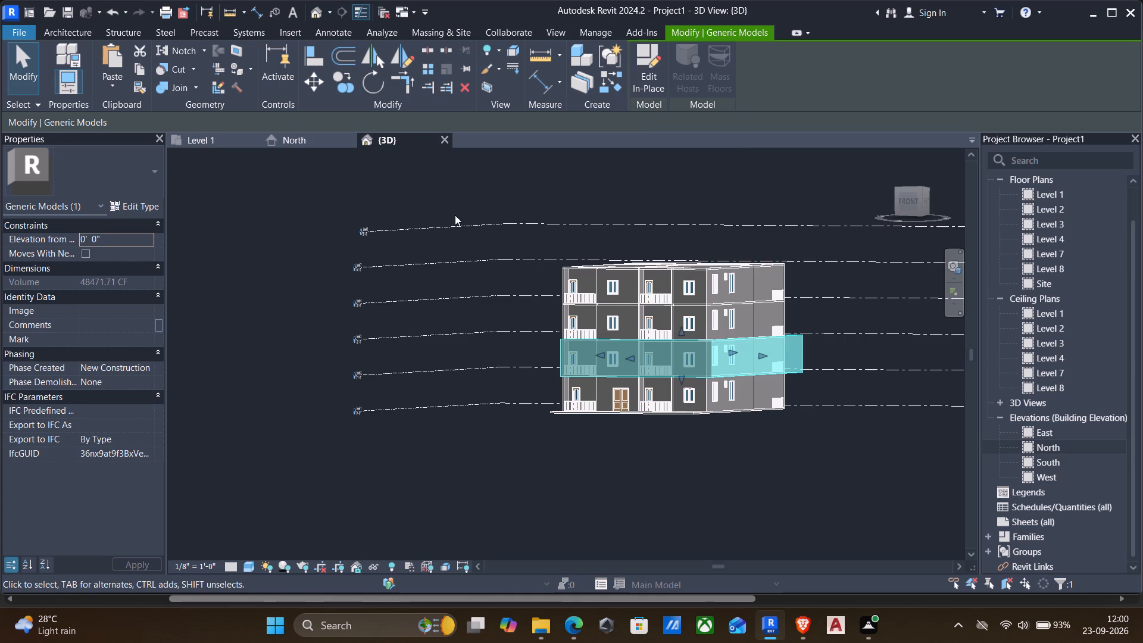
{"action": "key", "text": "Escape"}
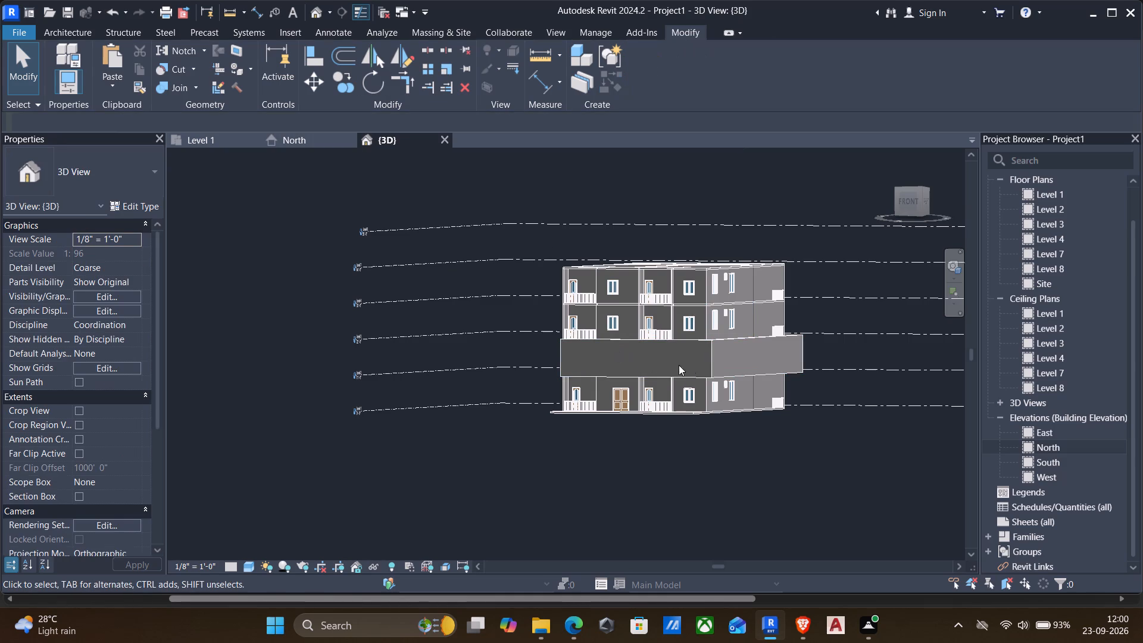
{"action": "double_click", "coordinate": [1061, 448]}
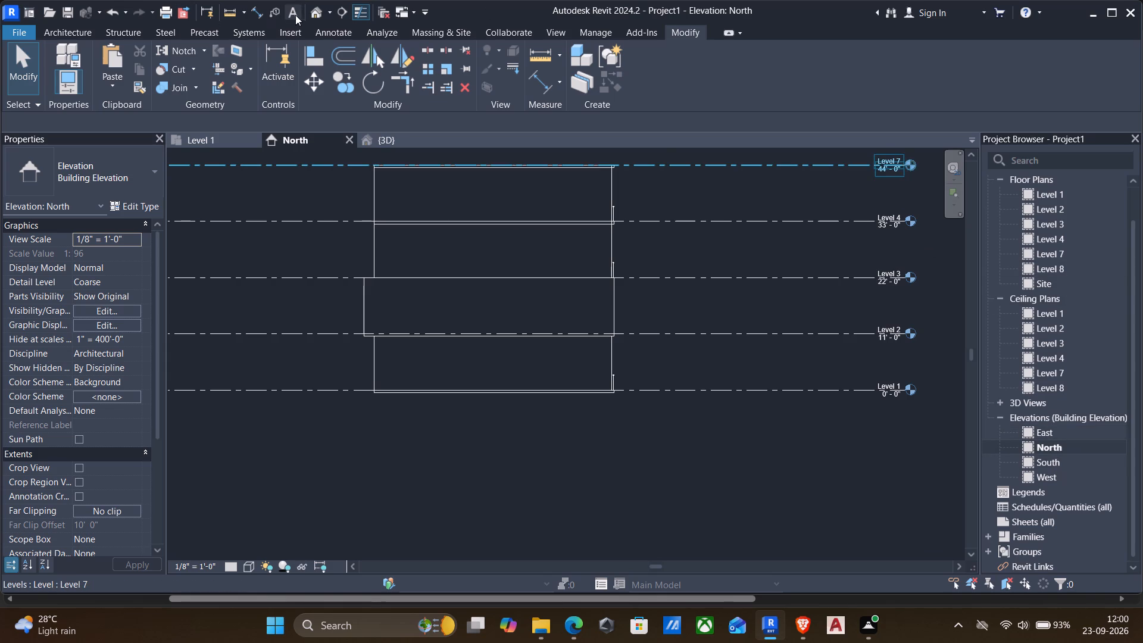
{"action": "left_click", "coordinate": [316, 15]}
{"action": "scroll", "coordinate": [727, 391], "scroll_direction": "up", "scroll_amount": 3}
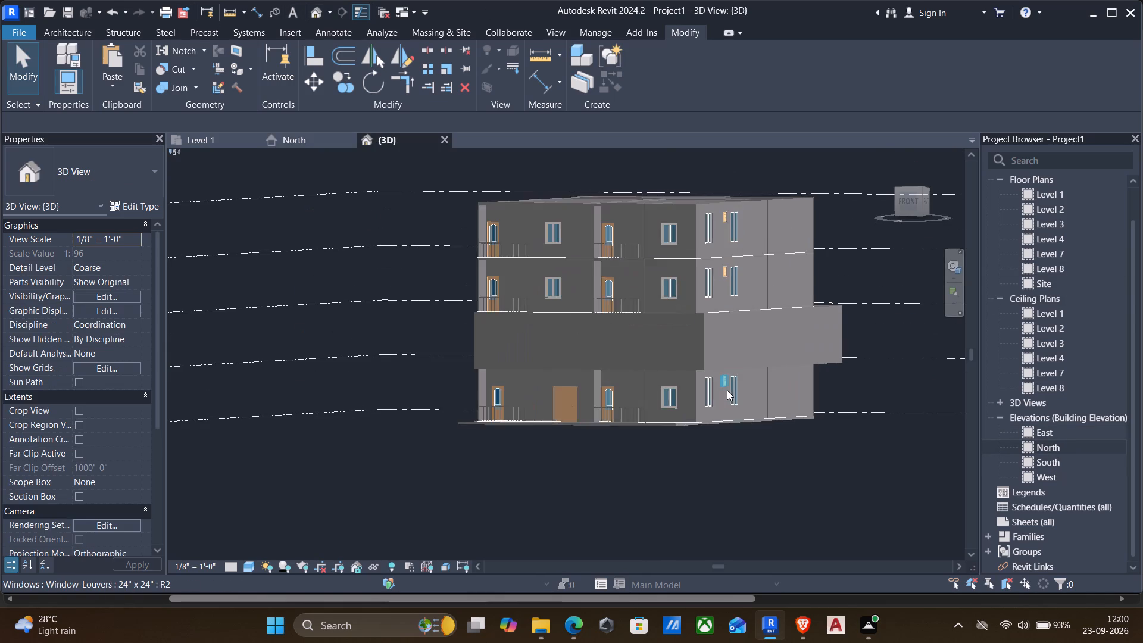
{"action": "middle_click_drag", "start_coordinate": [610, 403], "coordinate": [648, 393], "text": "shift"}
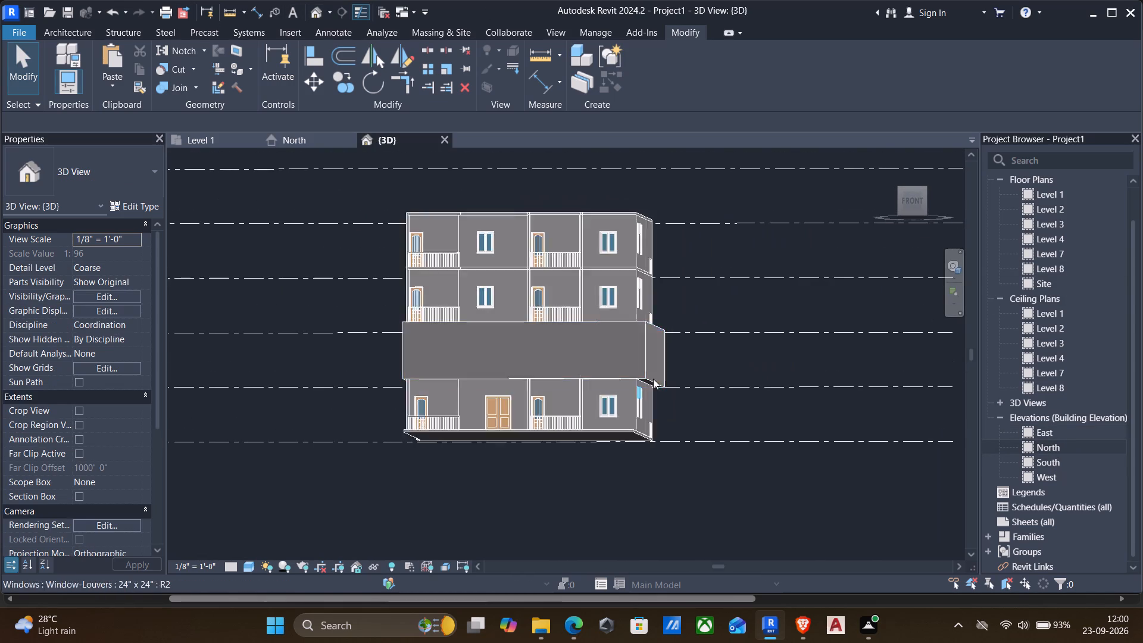
{"action": "scroll", "coordinate": [654, 380], "scroll_direction": "up", "scroll_amount": 1}
{"action": "middle_click_drag", "start_coordinate": [646, 373], "coordinate": [638, 392], "text": "shift"}
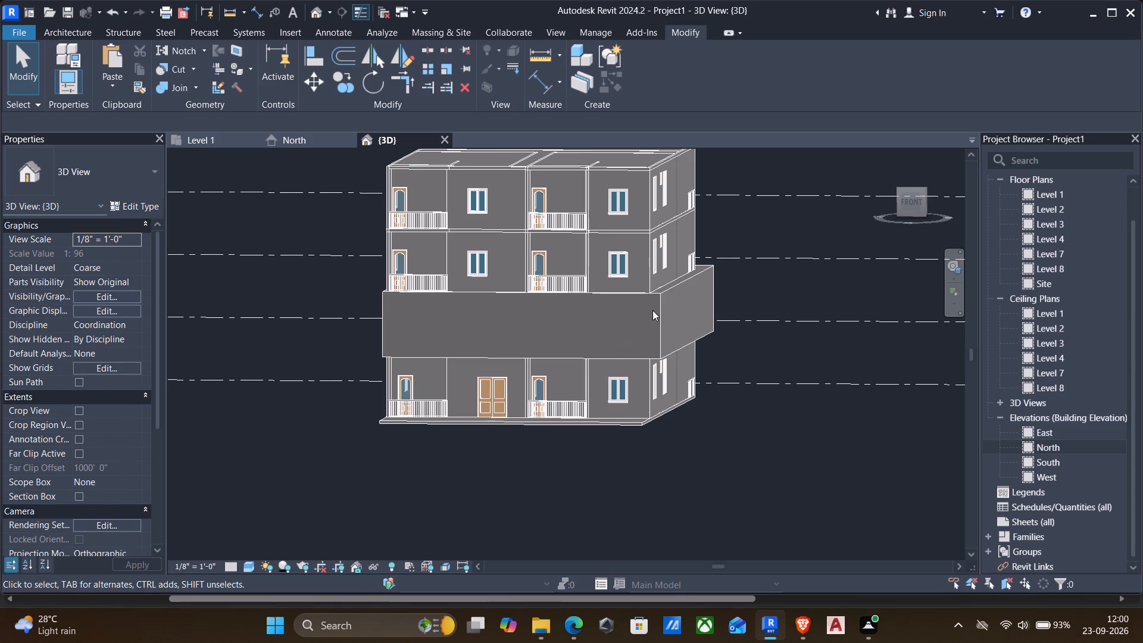
Delete the in-place generic model that wraps the Level 2 storey.
{"action": "left_click", "coordinate": [668, 299]}
{"action": "left_click", "coordinate": [661, 296]}
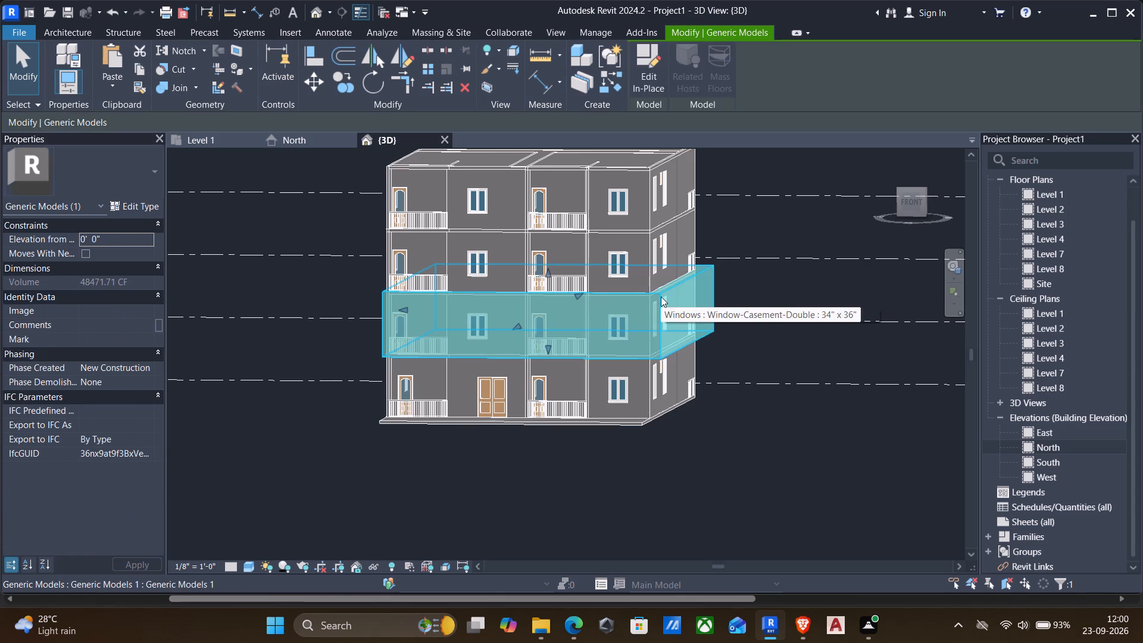
{"action": "key", "text": "Delete"}
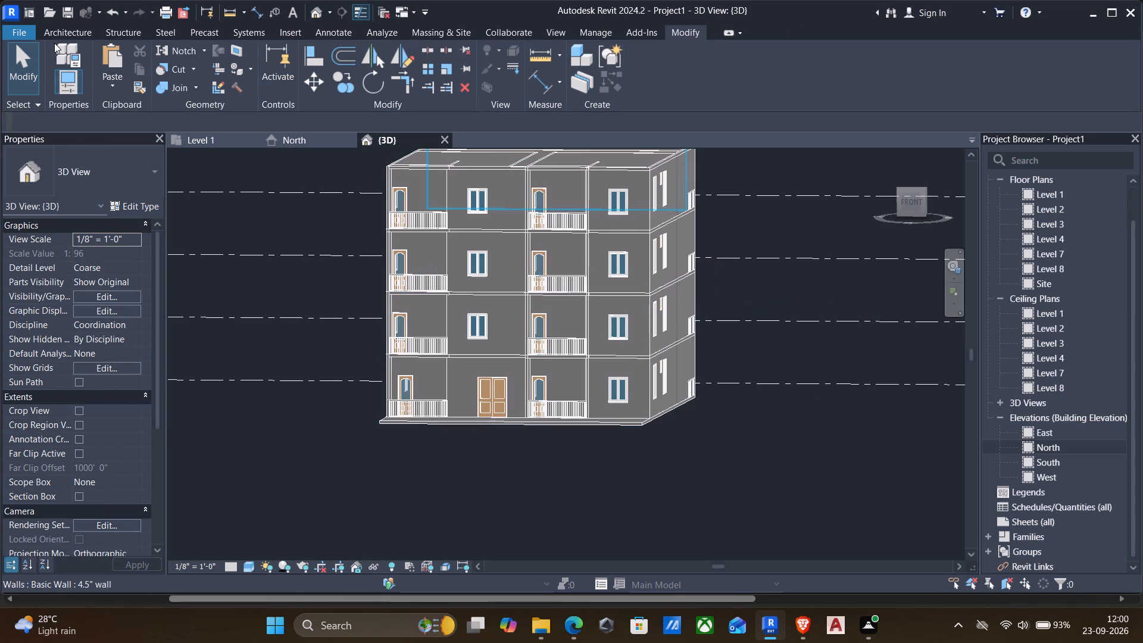
Start a new in-place model in the Generic Models category under the name Generic Models 1.
{"action": "left_click", "coordinate": [85, 31]}
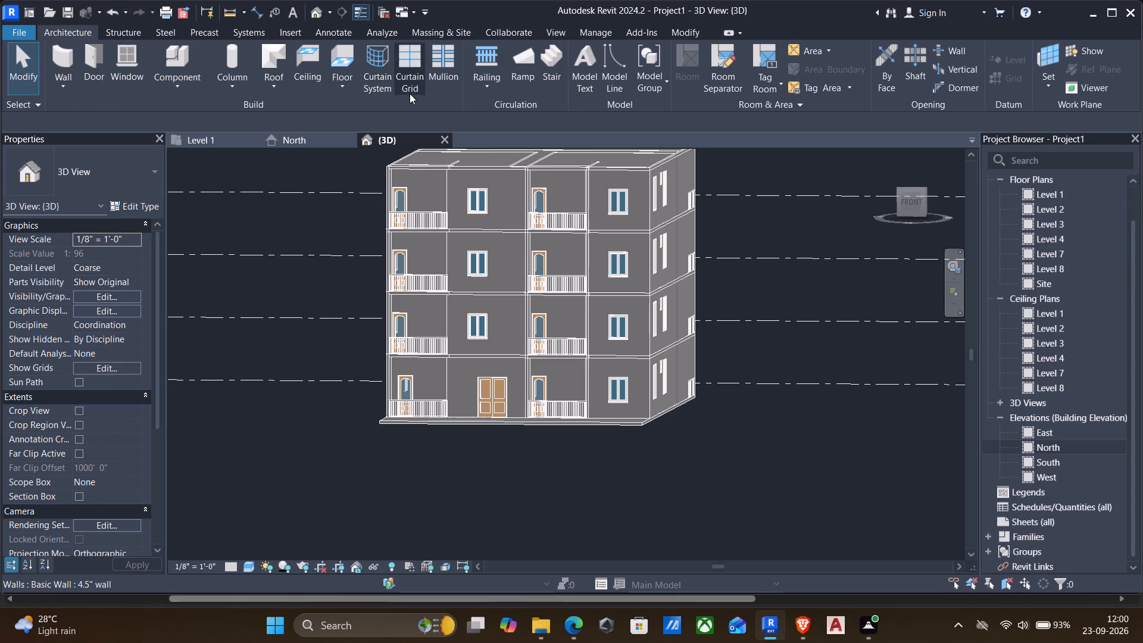
{"action": "left_click", "coordinate": [181, 82]}
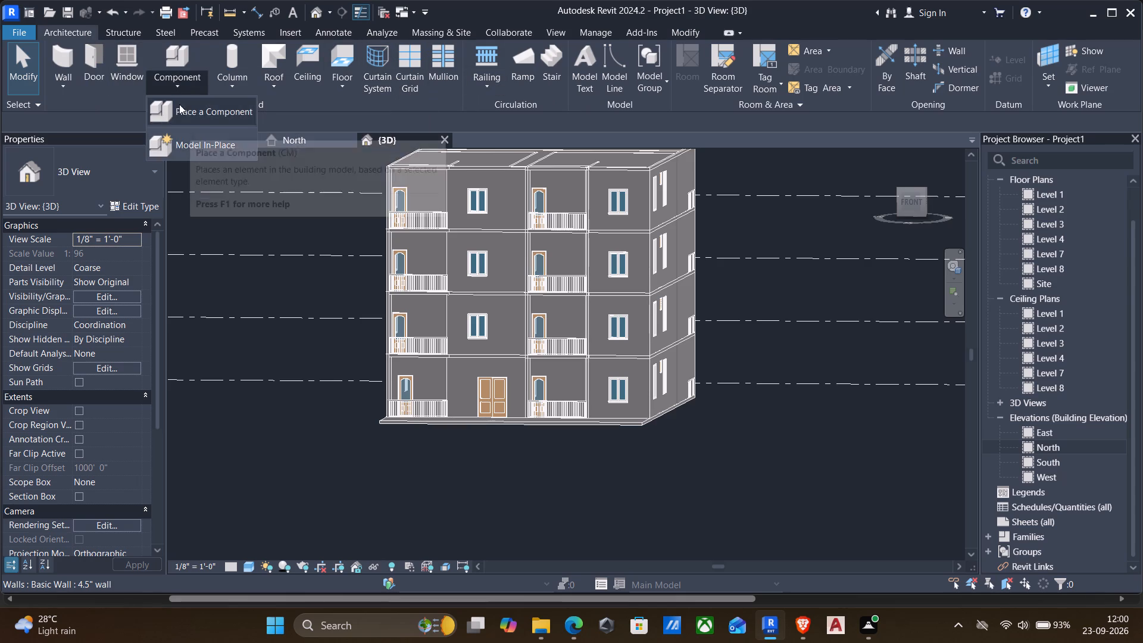
{"action": "left_click", "coordinate": [199, 144]}
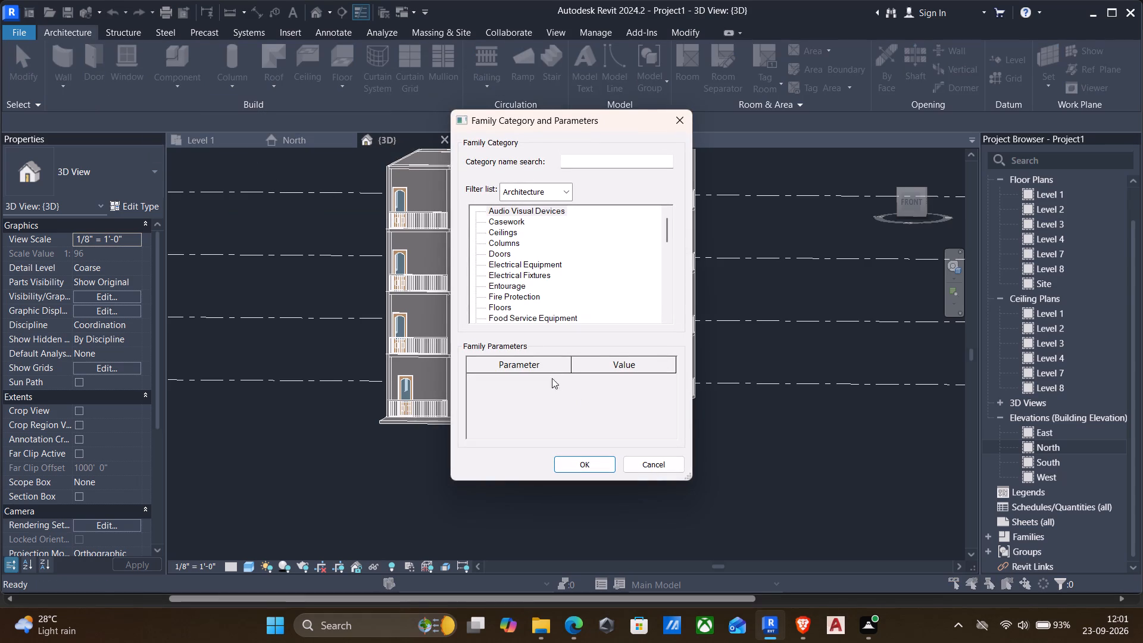
{"action": "scroll", "coordinate": [491, 260], "scroll_direction": "down", "scroll_amount": 9}
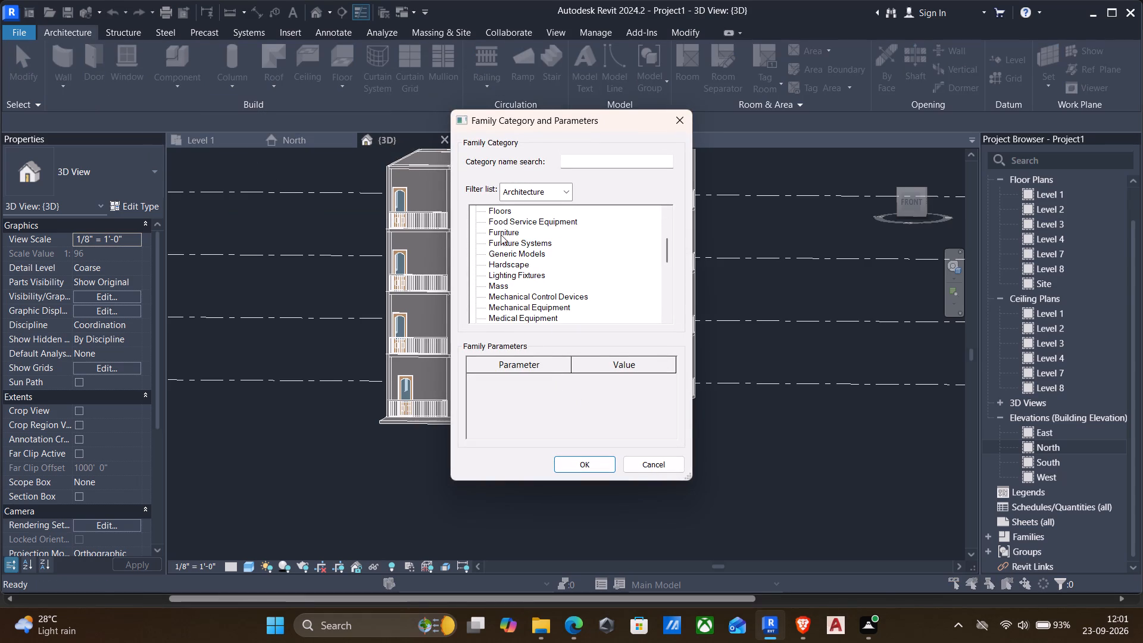
{"action": "left_click", "coordinate": [511, 254]}
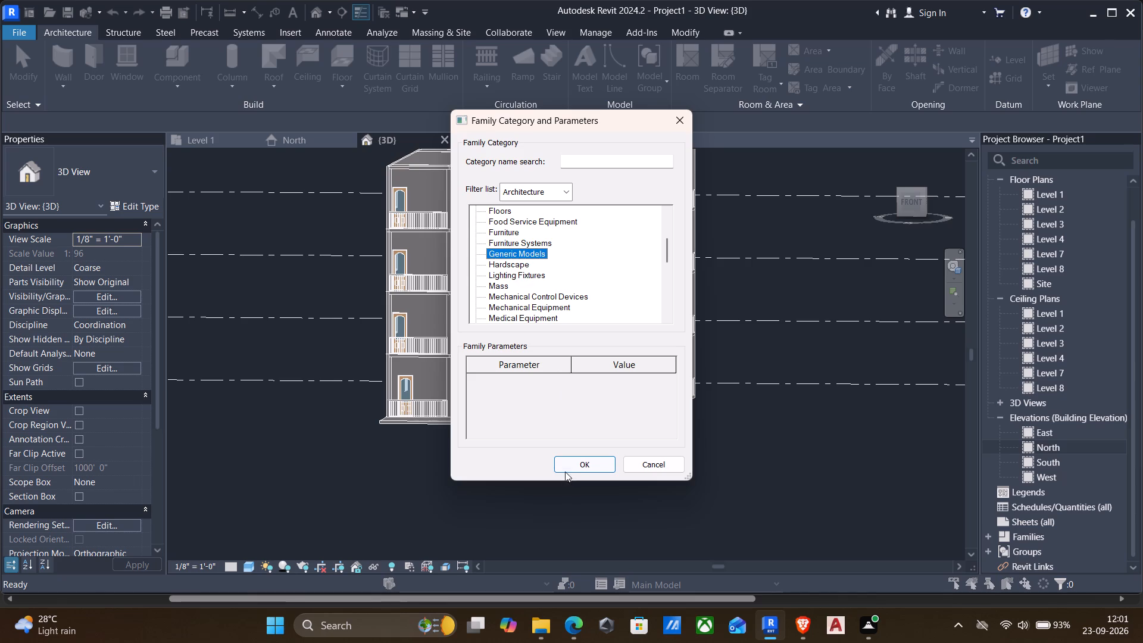
{"action": "left_click", "coordinate": [571, 462]}
{"action": "left_click", "coordinate": [582, 331]}
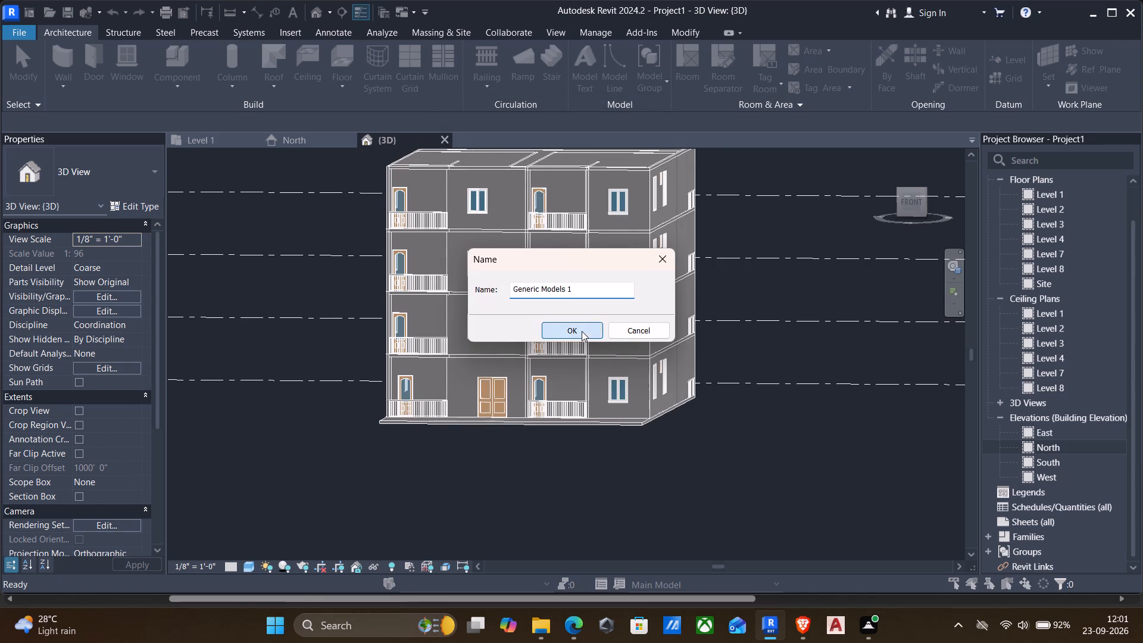
Begin an extrusion and set its work plane by picking the front face of the floor slab at Level 2.
{"action": "scroll", "coordinate": [519, 323], "scroll_direction": "up", "scroll_amount": 2}
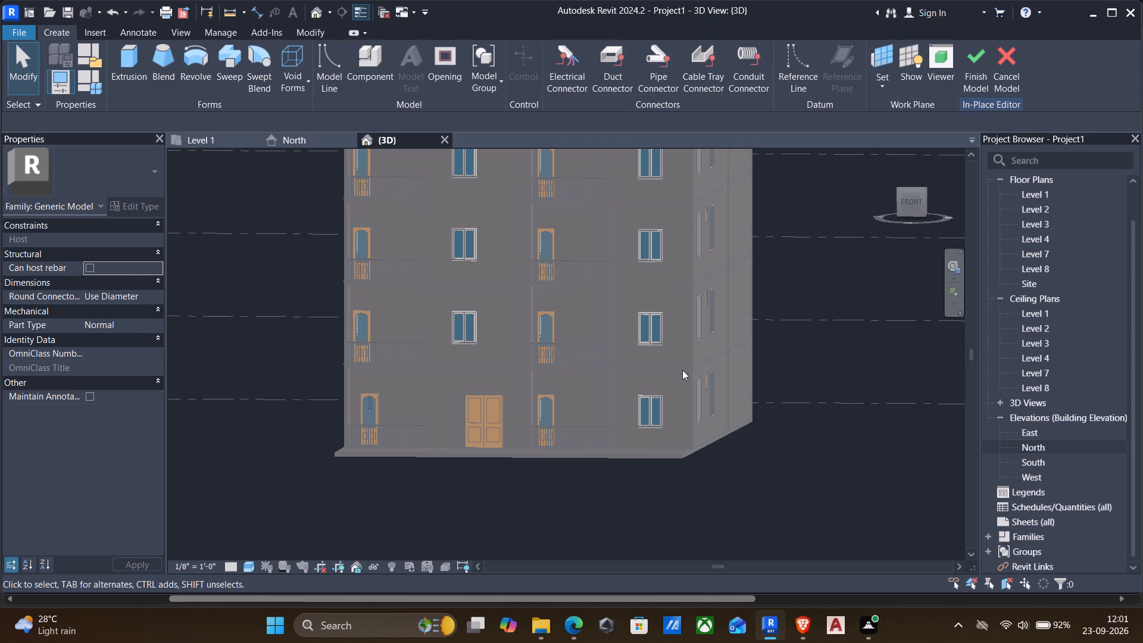
{"action": "left_click", "coordinate": [122, 59]}
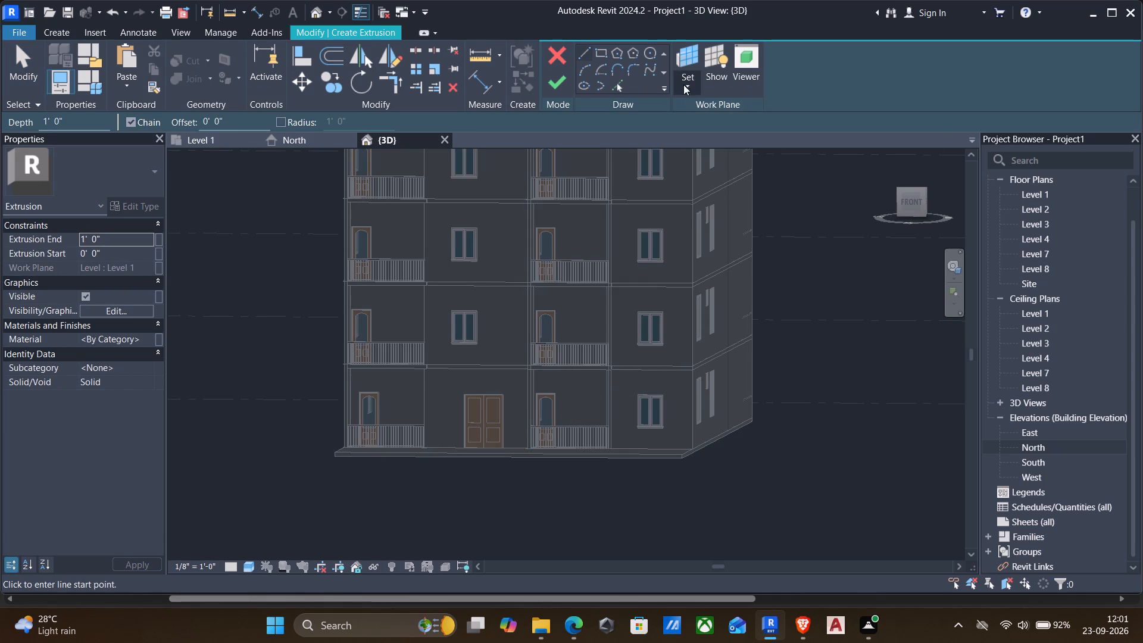
{"action": "left_click", "coordinate": [691, 93]}
{"action": "left_click", "coordinate": [710, 143]}
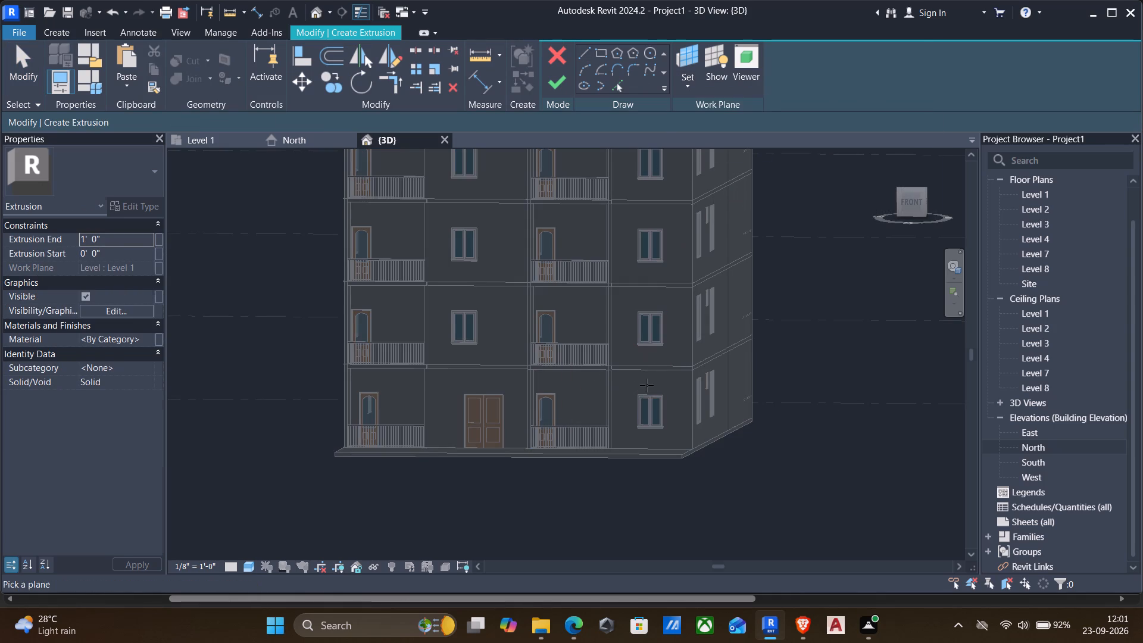
{"action": "left_click", "coordinate": [647, 369]}
{"action": "scroll", "coordinate": [647, 367], "scroll_direction": "up", "scroll_amount": 4}
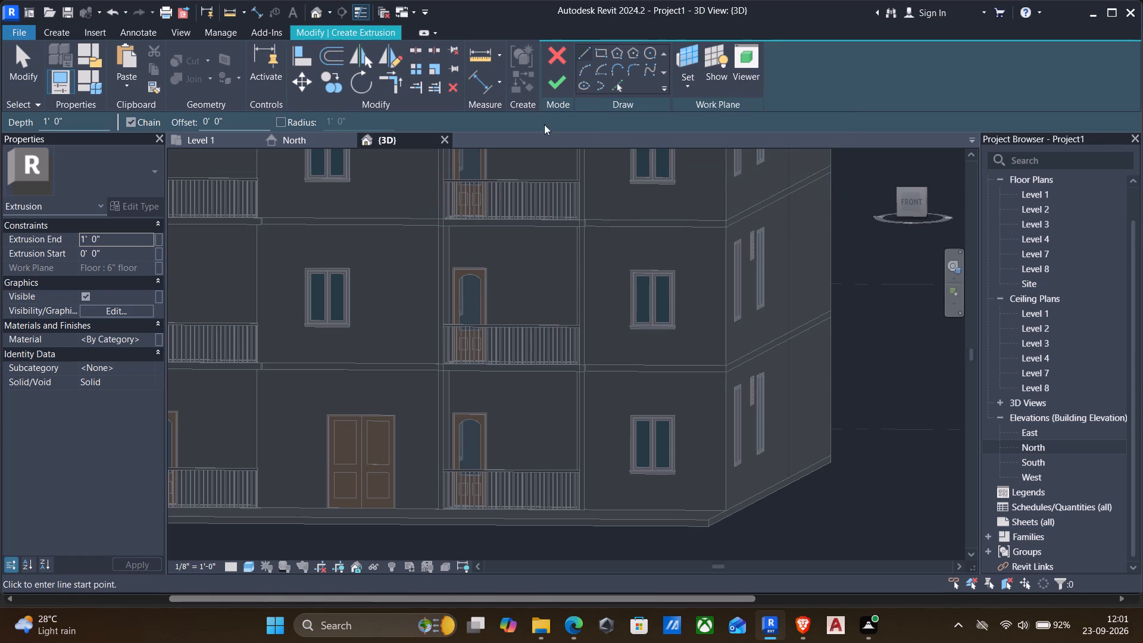
Sketch a rectangle about 46' 4" by 11' 6" across the Level 2 storey's front, from the lower slab's east corner to the upper slab's west corner.
{"action": "left_click", "coordinate": [597, 48]}
{"action": "scroll", "coordinate": [559, 228], "scroll_direction": "down", "scroll_amount": 2}
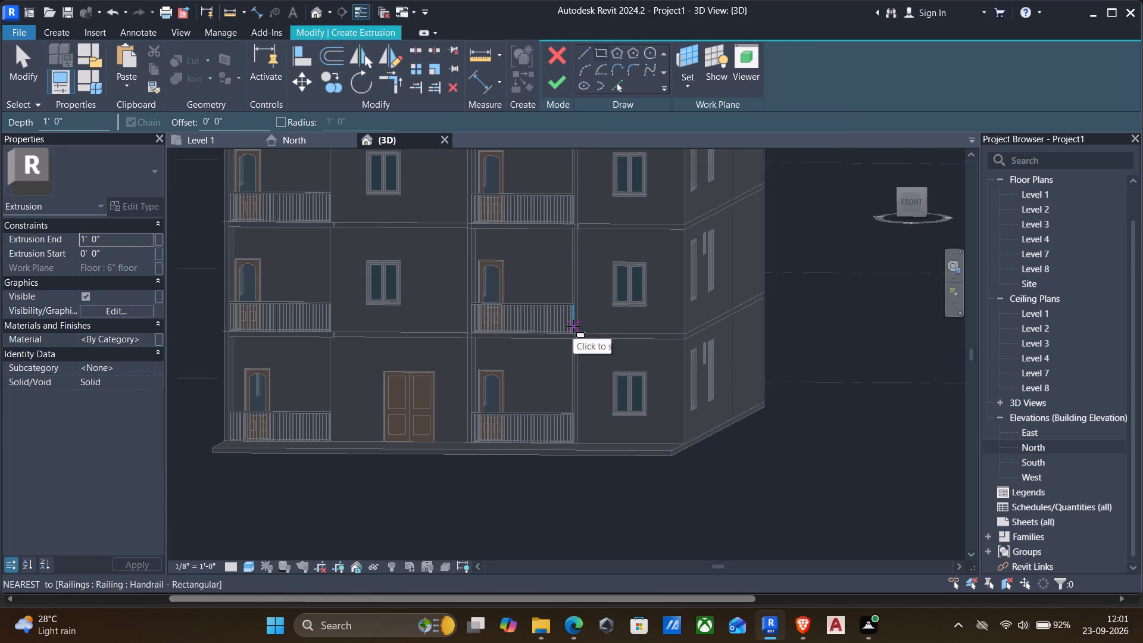
{"action": "left_click", "coordinate": [688, 342]}
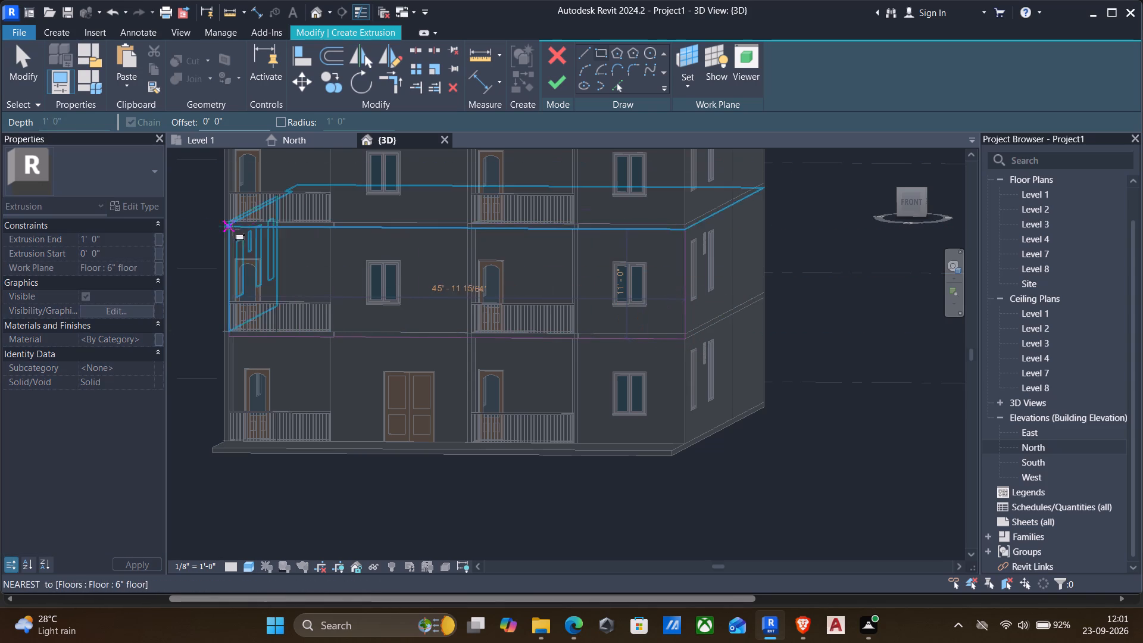
{"action": "scroll", "coordinate": [228, 228], "scroll_direction": "up", "scroll_amount": 3}
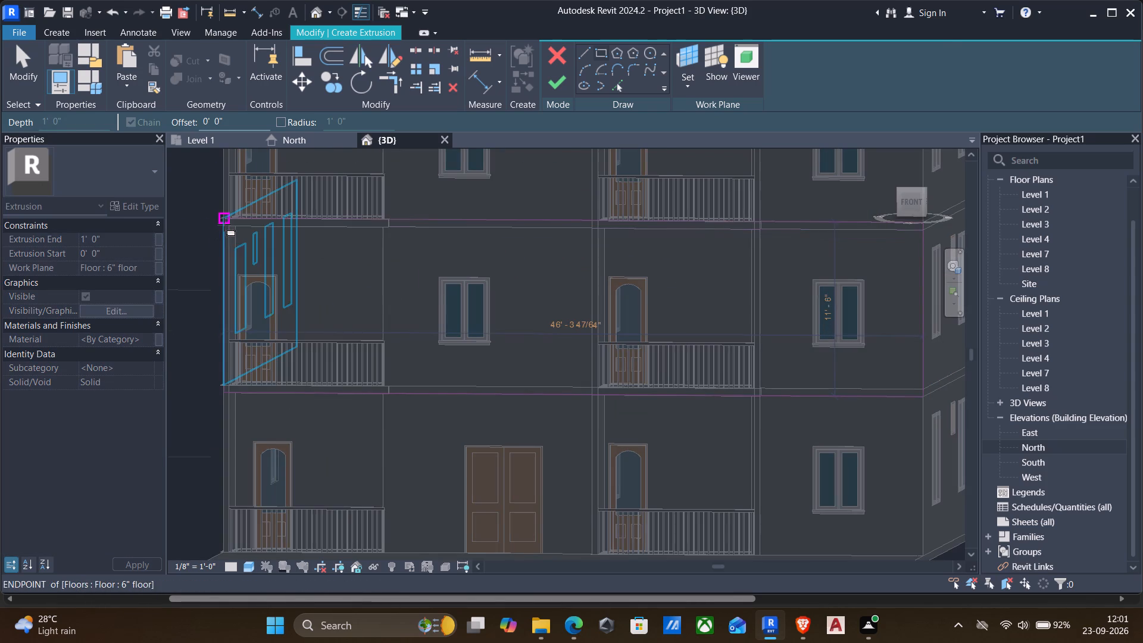
{"action": "left_click", "coordinate": [224, 224]}
{"action": "key", "text": "Escape"}
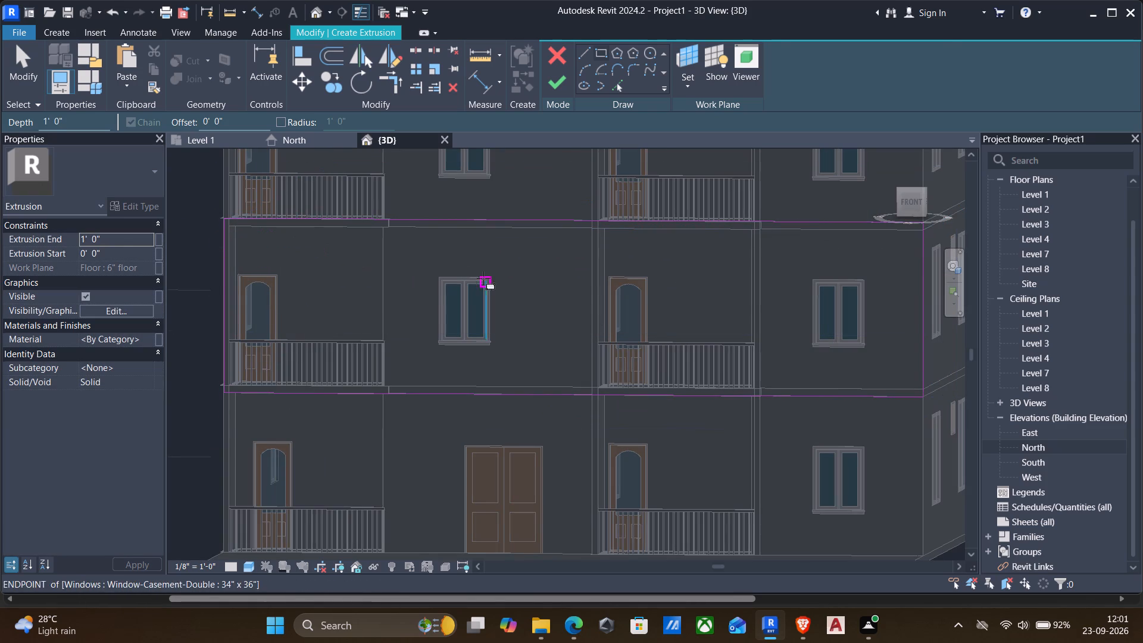
{"action": "key", "text": "Escape"}
{"action": "middle_click_drag", "start_coordinate": [748, 292], "coordinate": [565, 280]}
{"action": "key", "text": "Escape"}
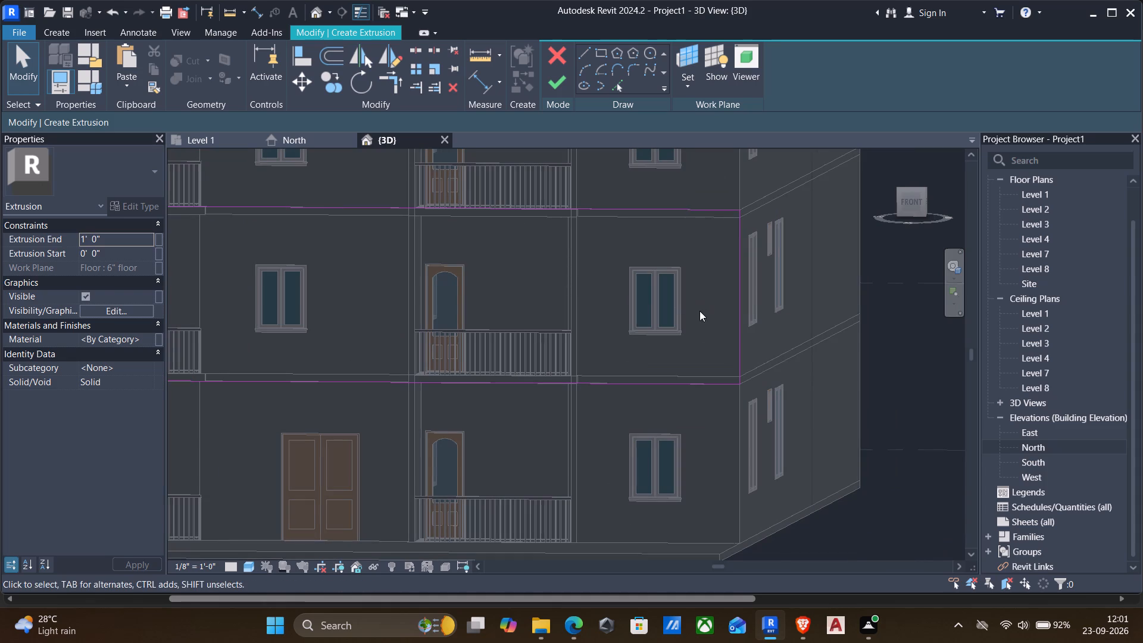
Nudge the rectangle's east edge outward past the building's side wall by 1' 6".
{"action": "left_click", "coordinate": [736, 331]}
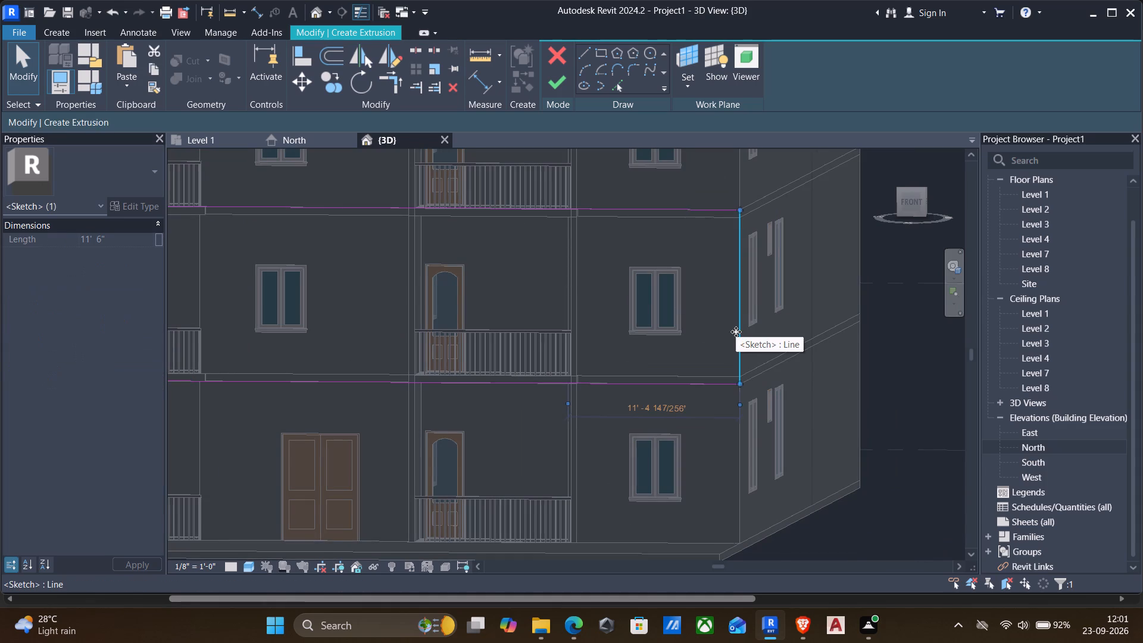
{"action": "key", "text": "Right"}
{"action": "key", "text": "Right"}
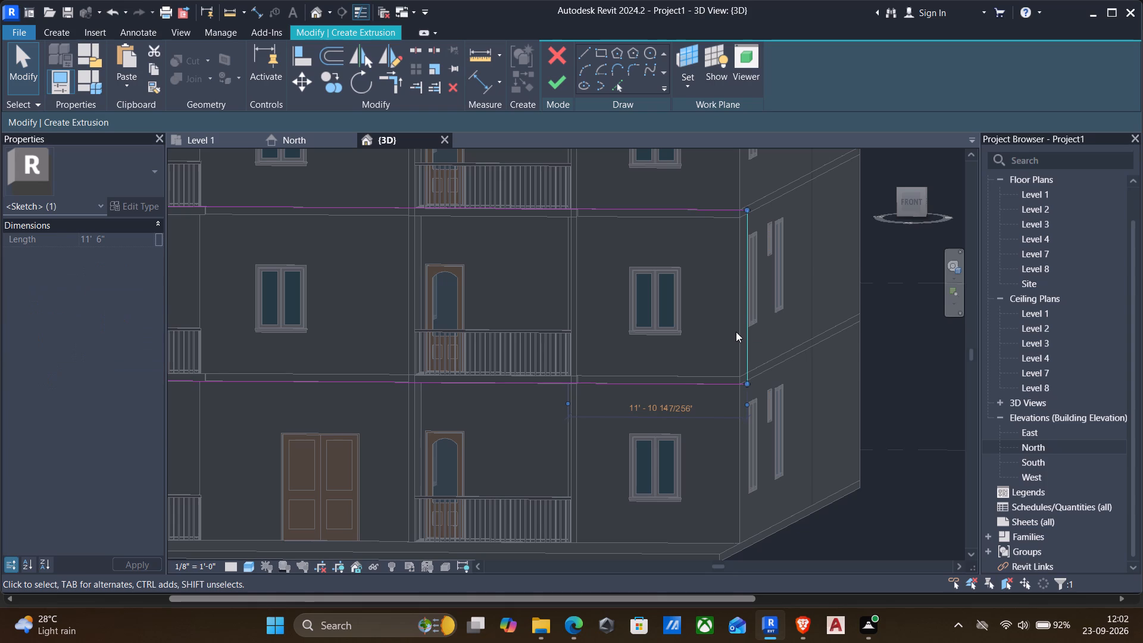
{"action": "key", "text": "Right"}
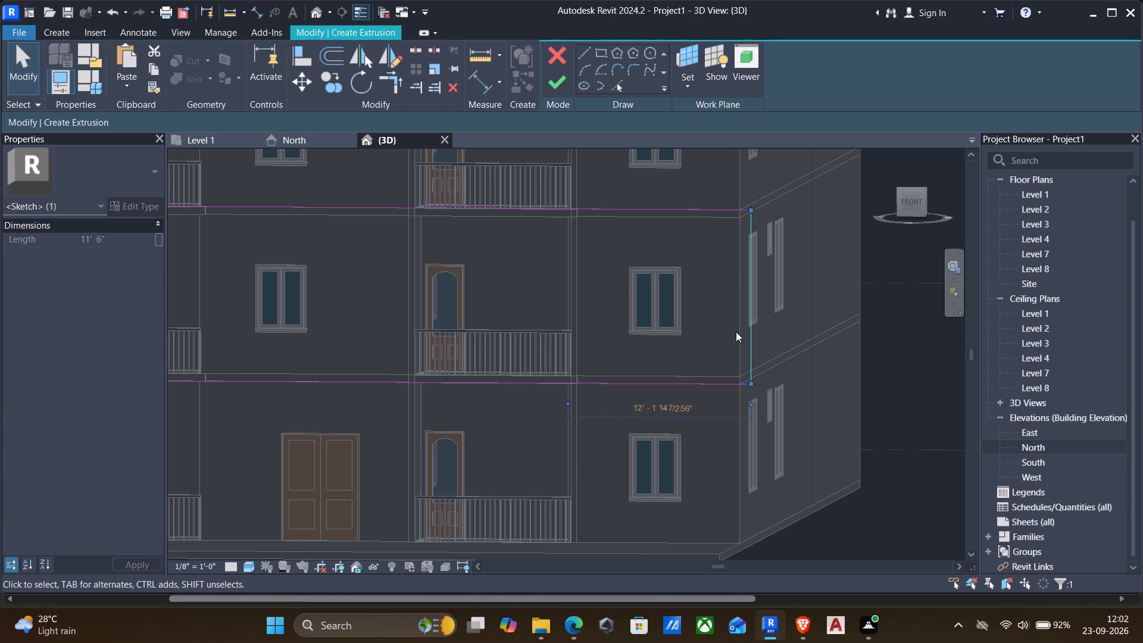
{"action": "key", "text": "Right"}
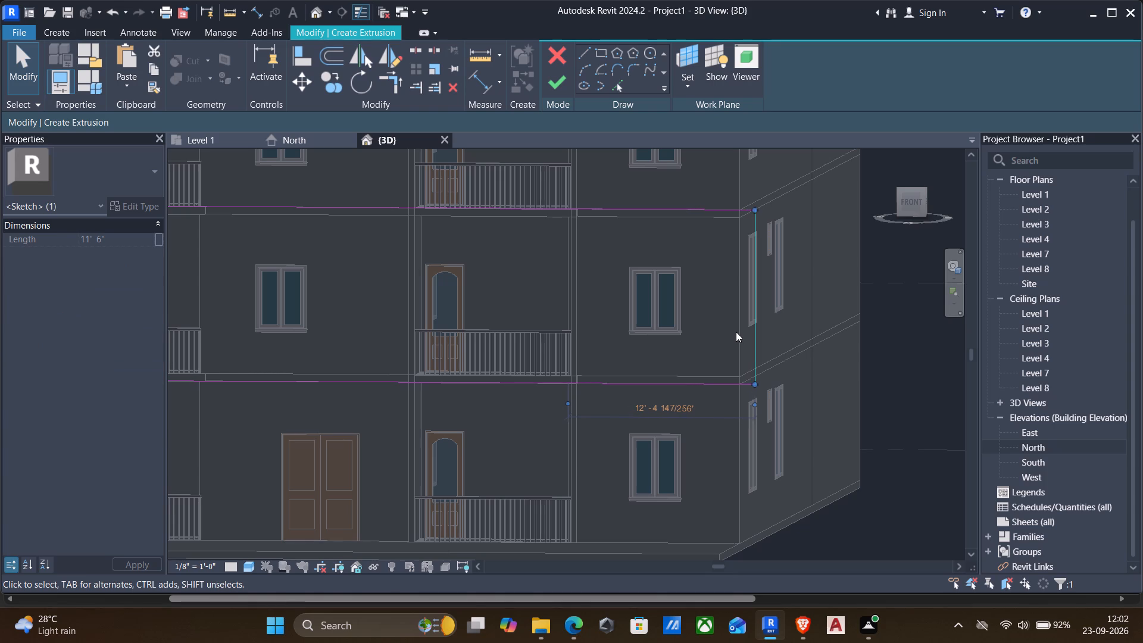
{"action": "key", "text": "Right"}
{"action": "key", "text": "Right"}
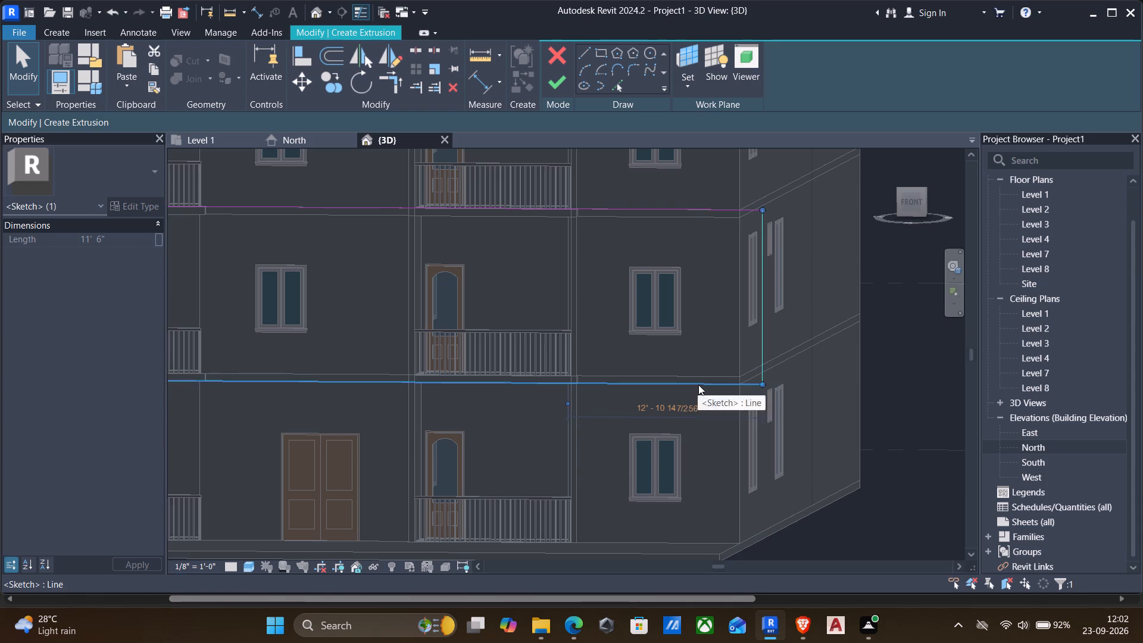
{"action": "key", "text": "Escape"}
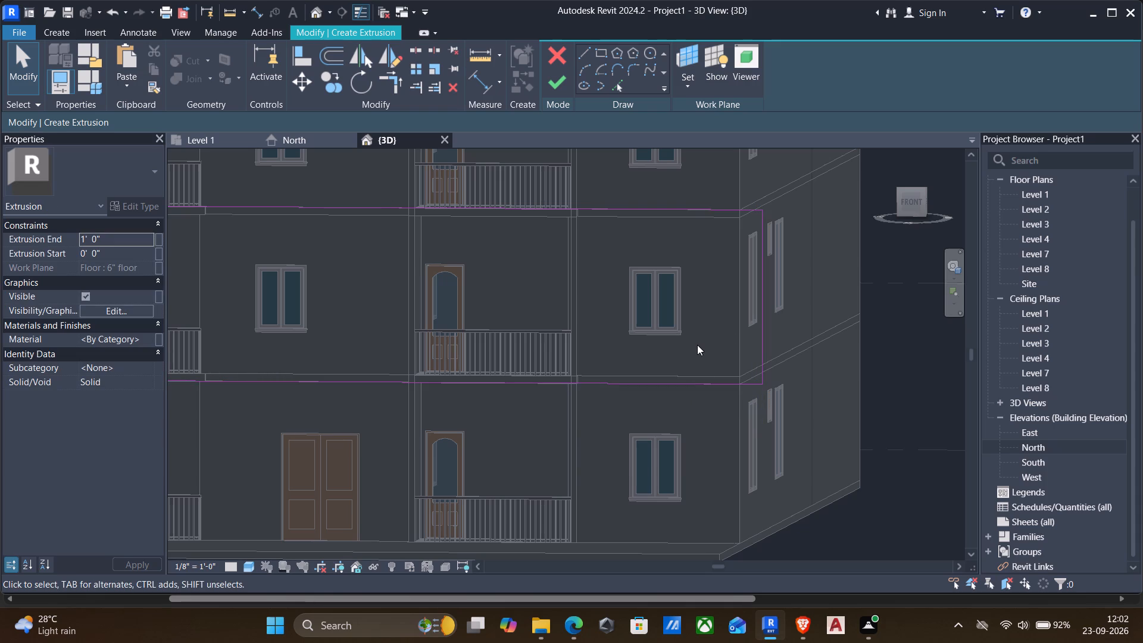
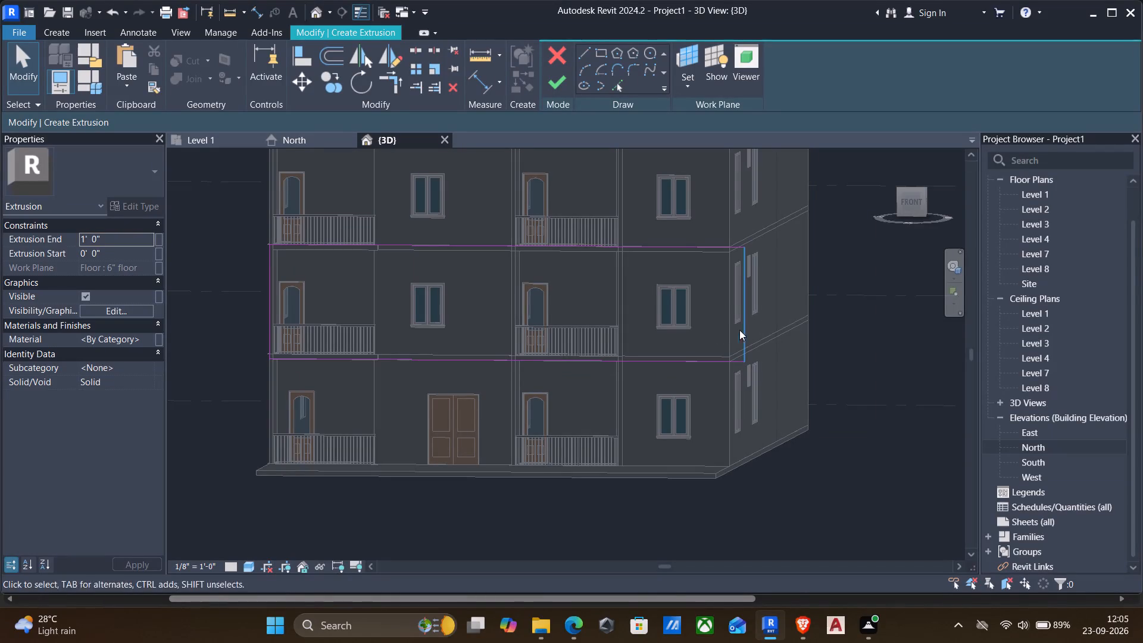
Complete the Level 2 front panel as a 1' deep extrusion and finish the in-place model.
{"action": "middle_click_drag", "start_coordinate": [696, 333], "coordinate": [717, 328], "text": "shift"}
{"action": "middle_click_drag", "start_coordinate": [661, 332], "coordinate": [719, 324]}
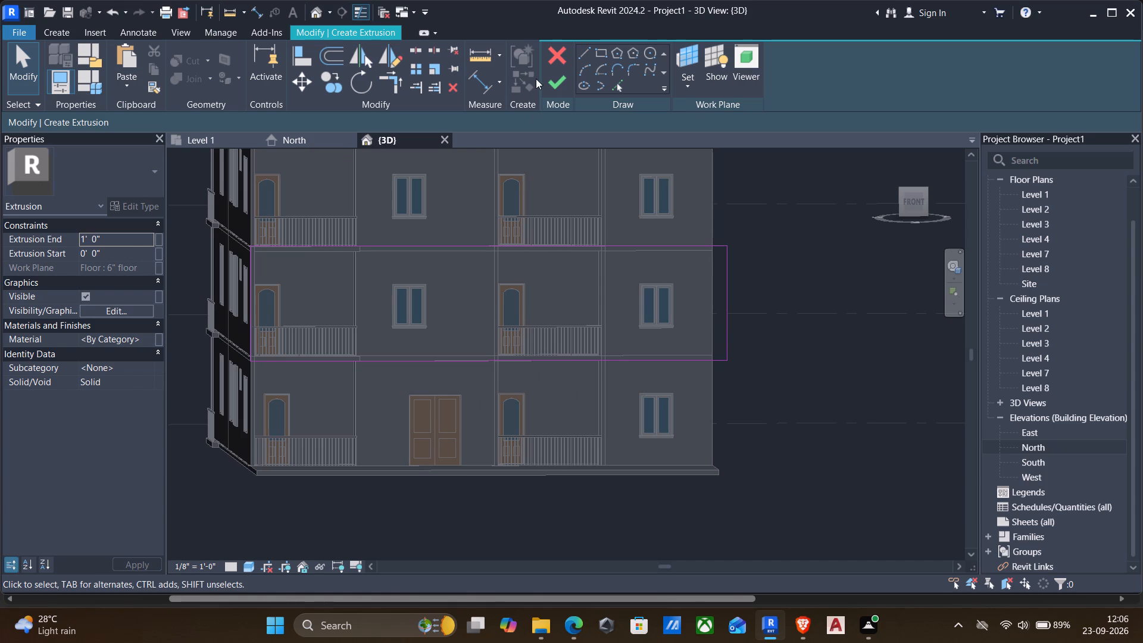
{"action": "left_click", "coordinate": [557, 79]}
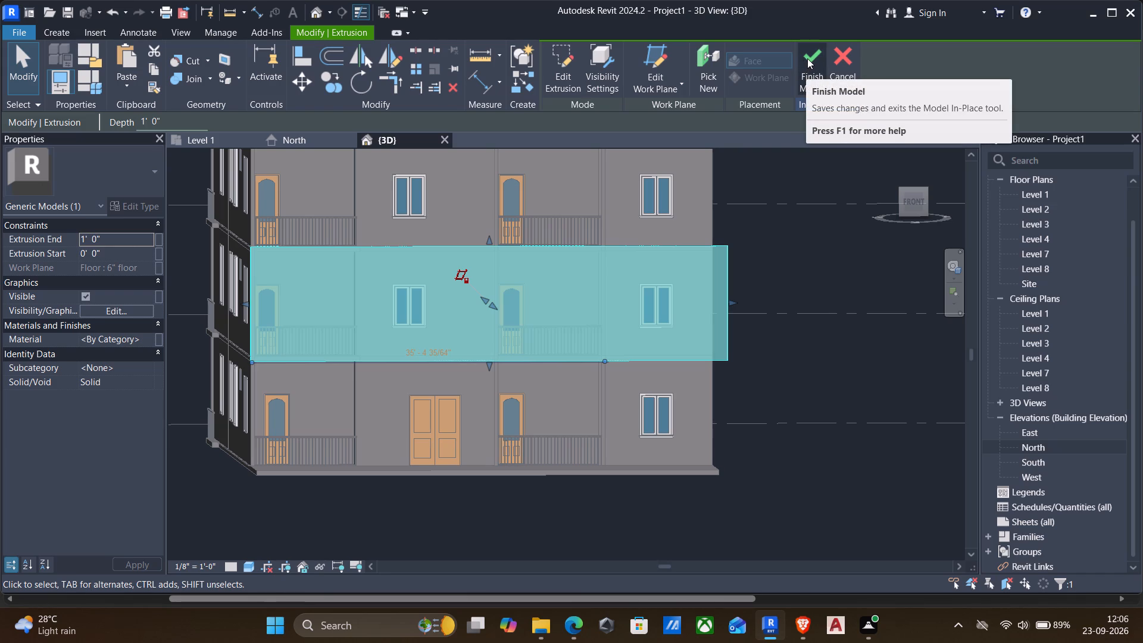
{"action": "left_click", "coordinate": [807, 58]}
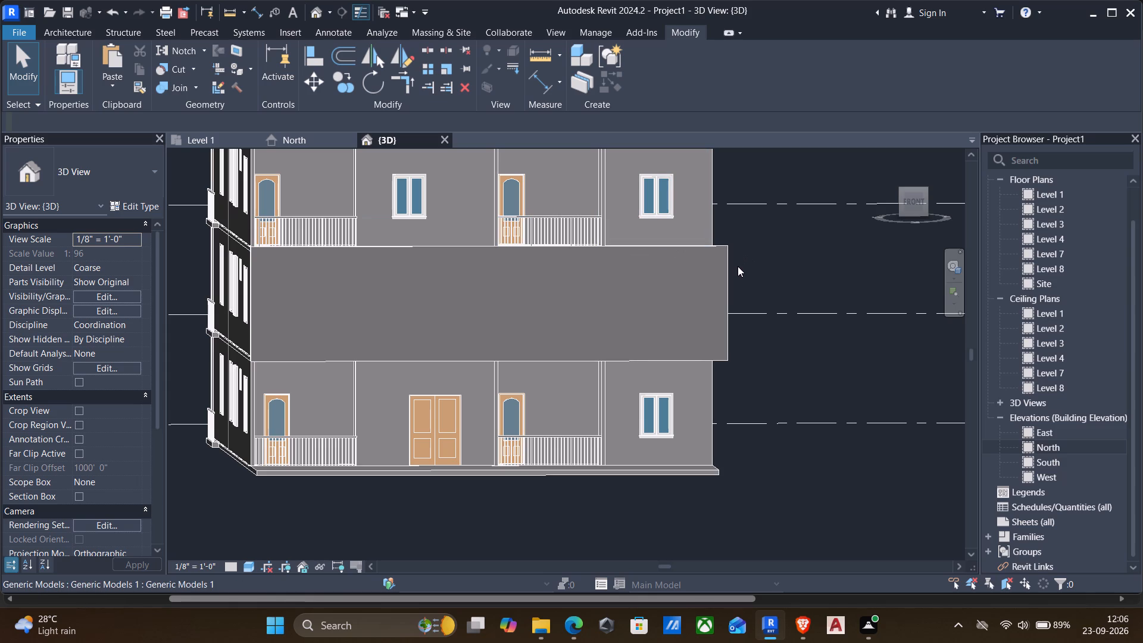
Open the new Level 2 front panel for in-place editing.
{"action": "left_click", "coordinate": [71, 32]}
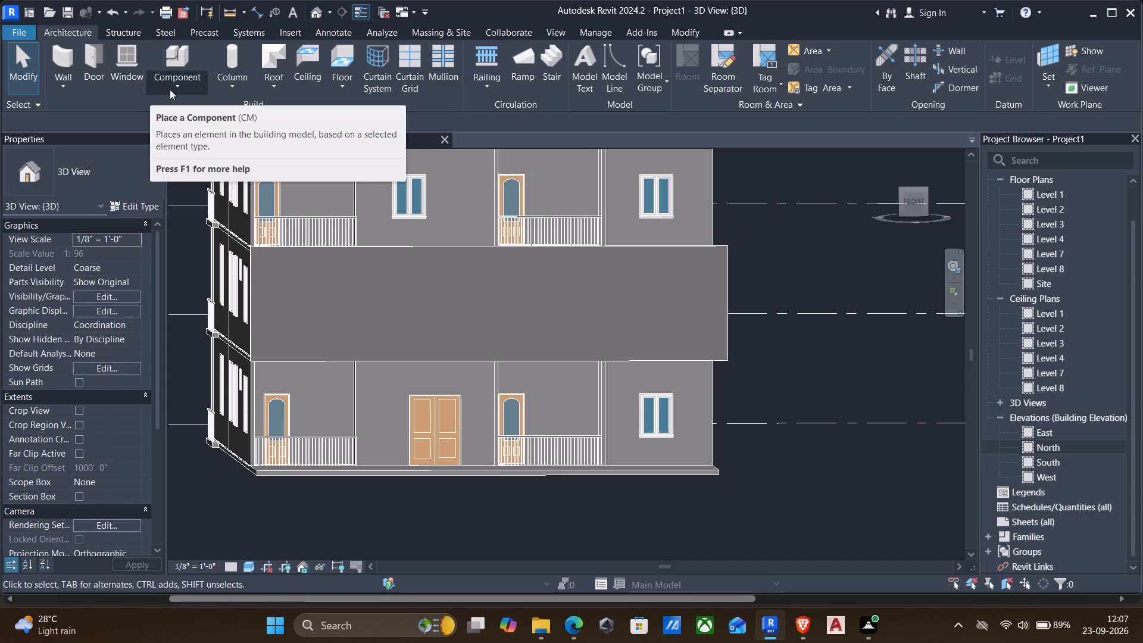
{"action": "key", "text": "Escape"}
{"action": "left_click", "coordinate": [351, 246]}
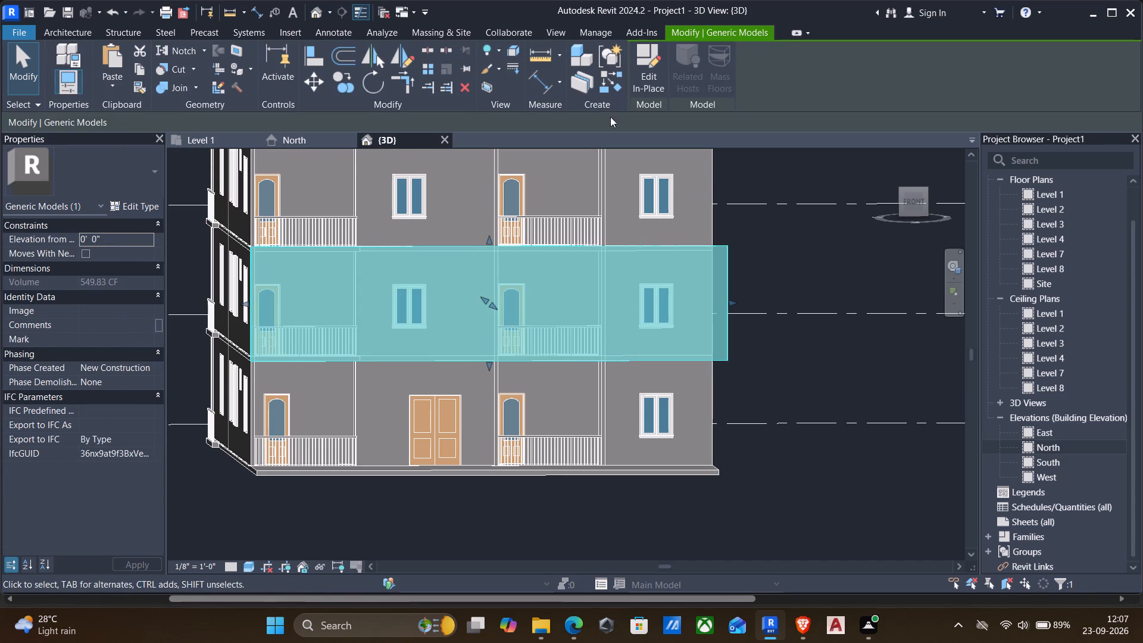
{"action": "left_click", "coordinate": [647, 78]}
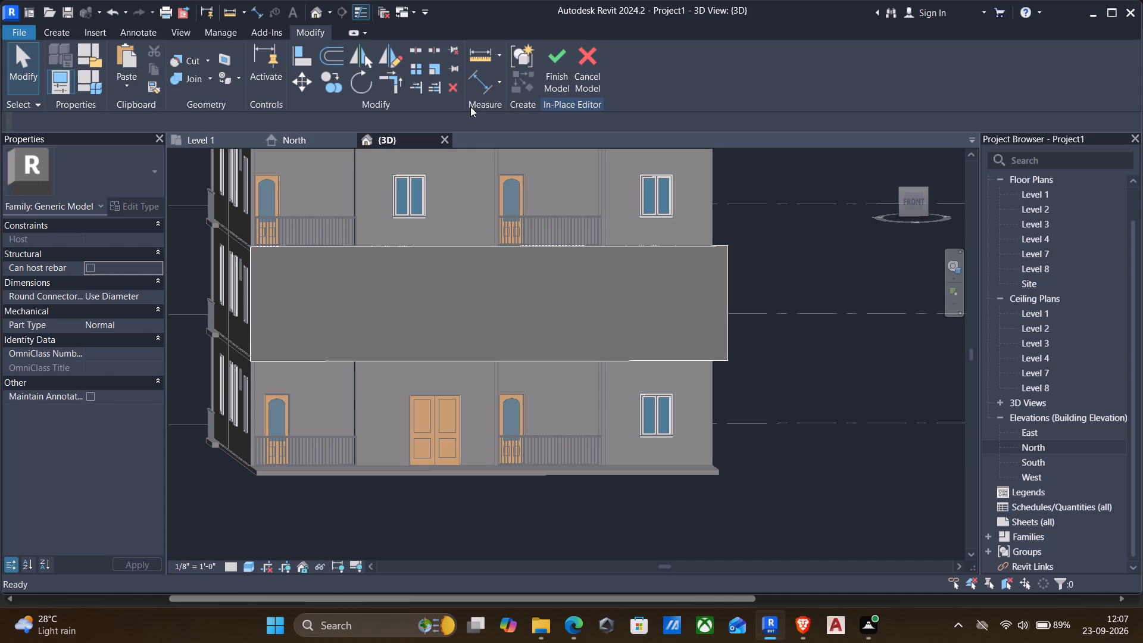
Begin a void extrusion and set its work plane by picking the front face of the panel.
{"action": "left_click", "coordinate": [64, 37]}
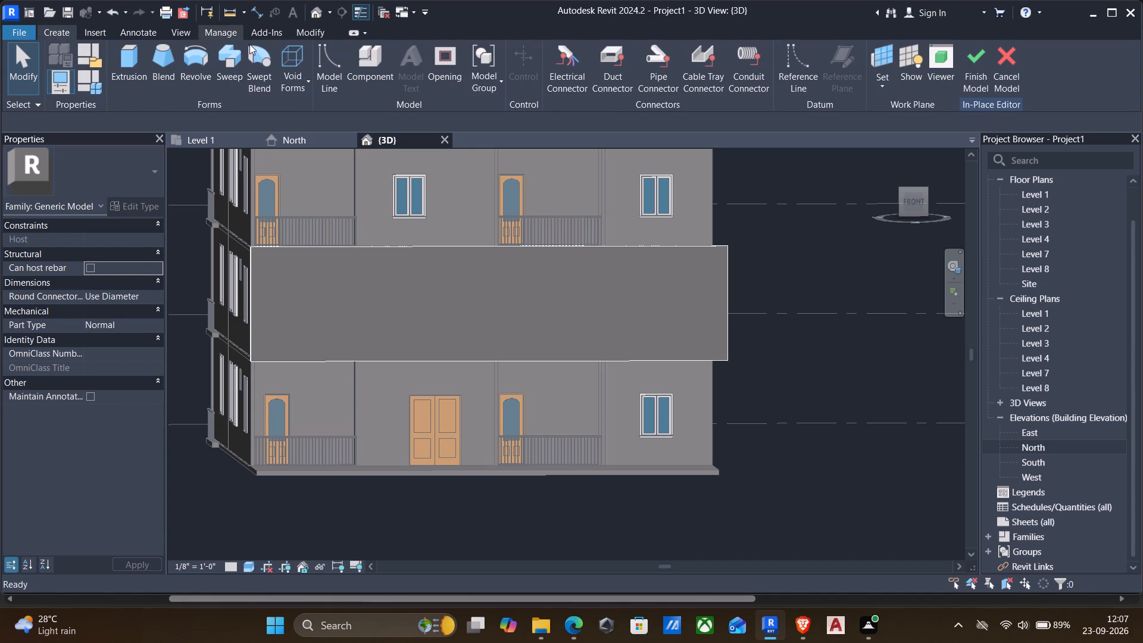
{"action": "left_click", "coordinate": [298, 65]}
{"action": "left_click", "coordinate": [308, 117]}
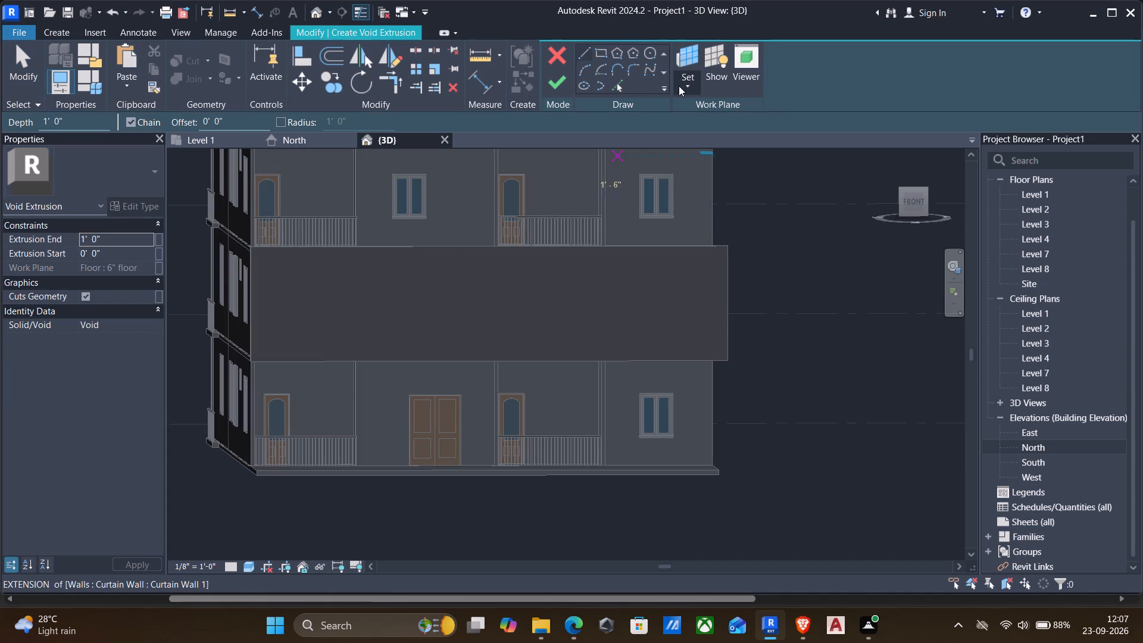
{"action": "left_click", "coordinate": [679, 86]}
{"action": "left_click_drag", "start_coordinate": [696, 143], "coordinate": [666, 152]}
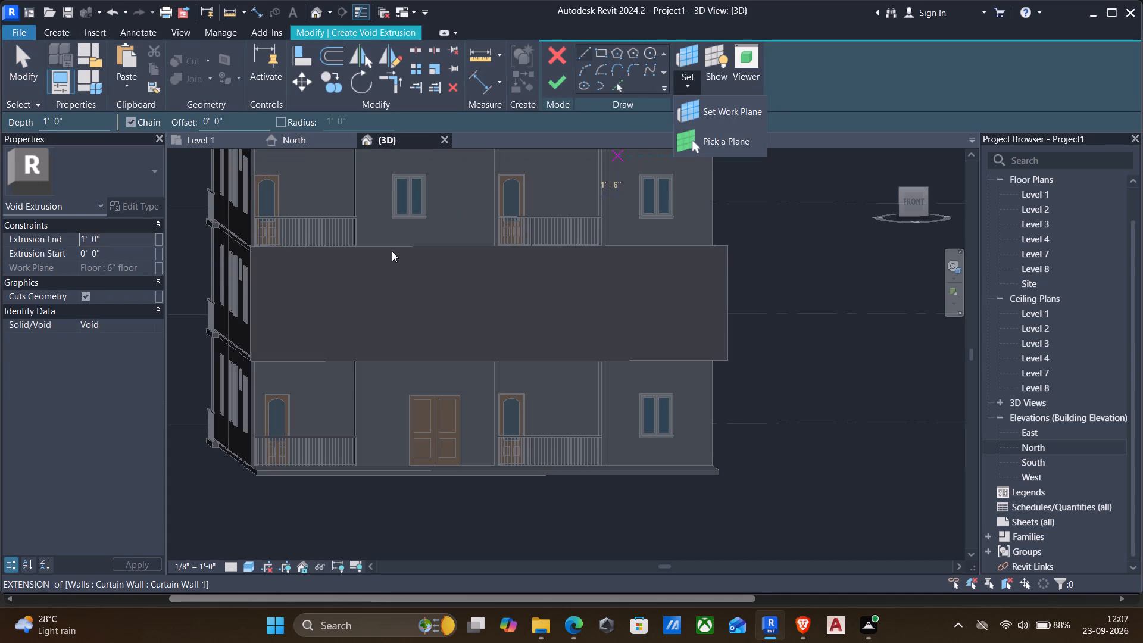
{"action": "left_click", "coordinate": [734, 139]}
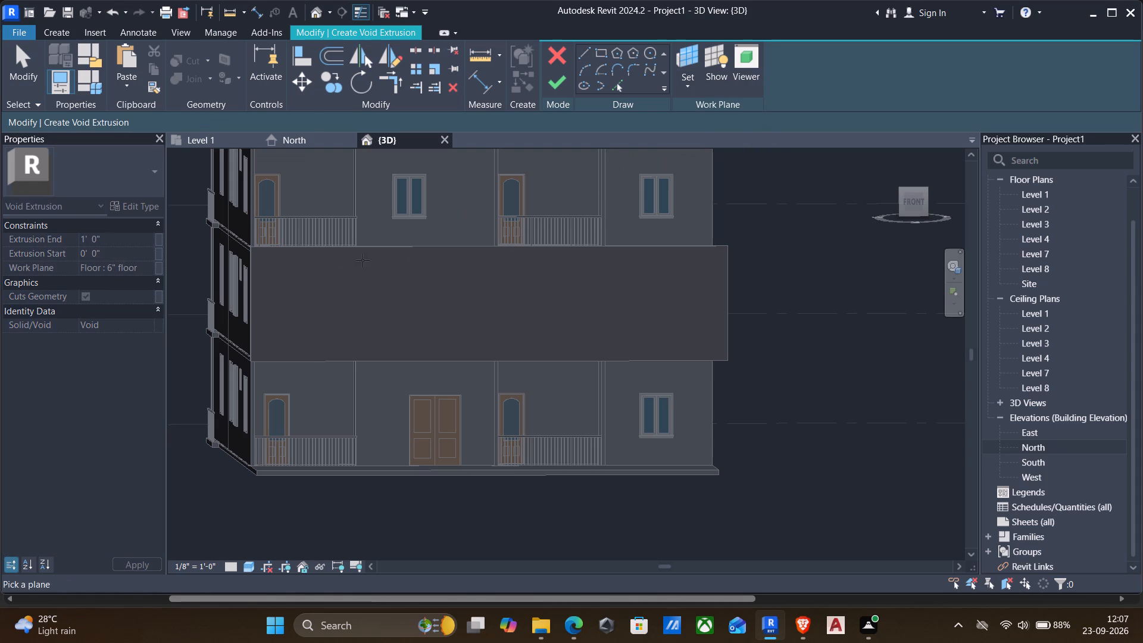
{"action": "left_click", "coordinate": [361, 250]}
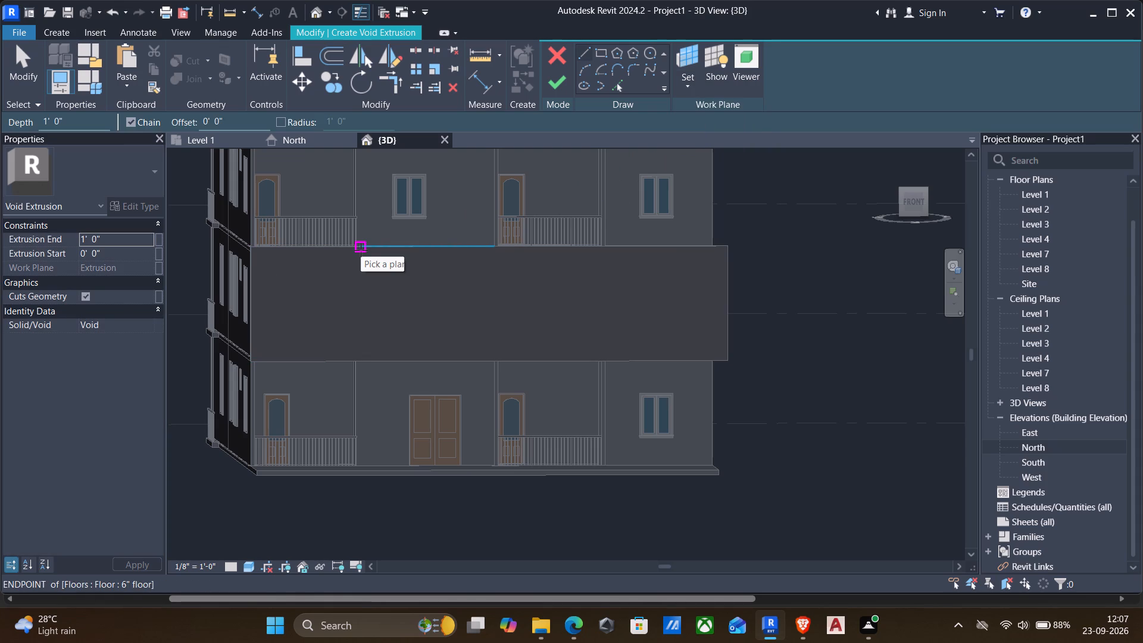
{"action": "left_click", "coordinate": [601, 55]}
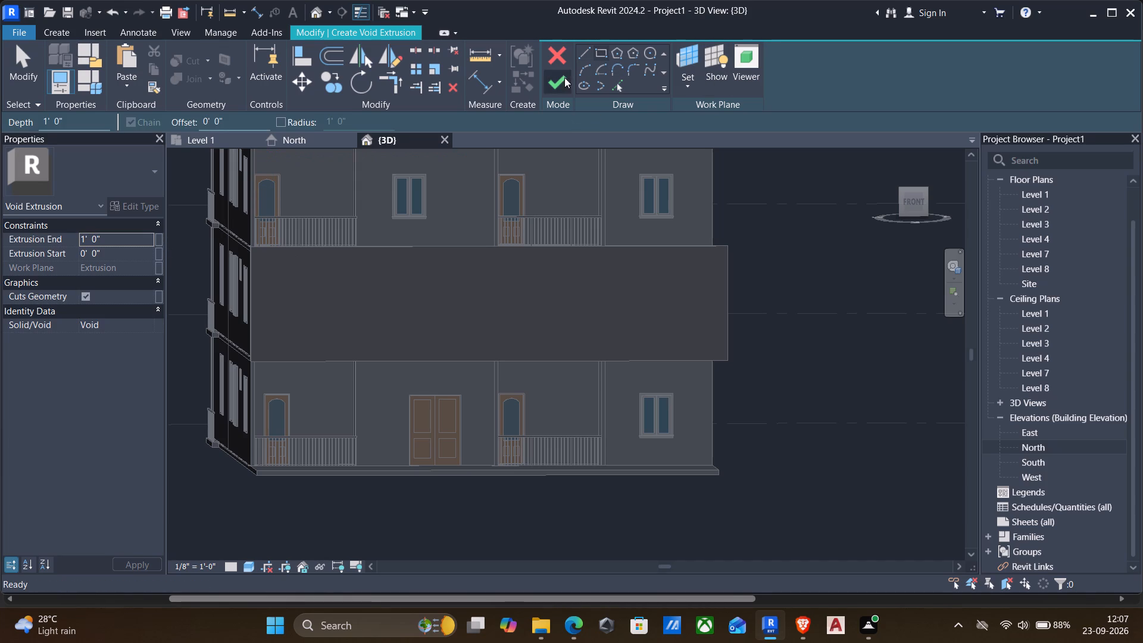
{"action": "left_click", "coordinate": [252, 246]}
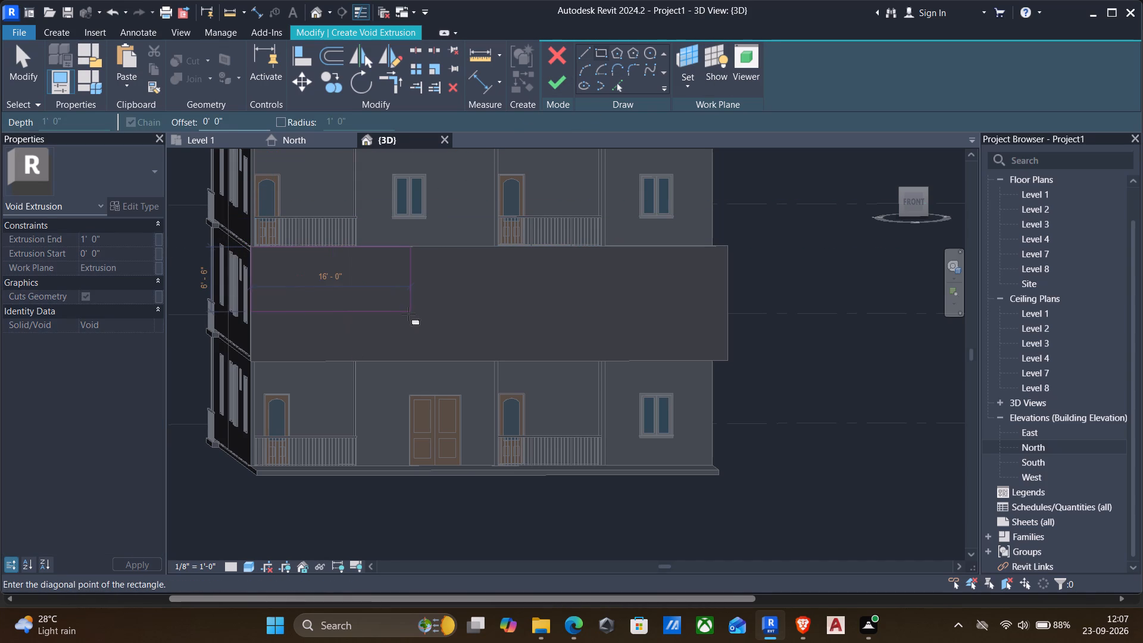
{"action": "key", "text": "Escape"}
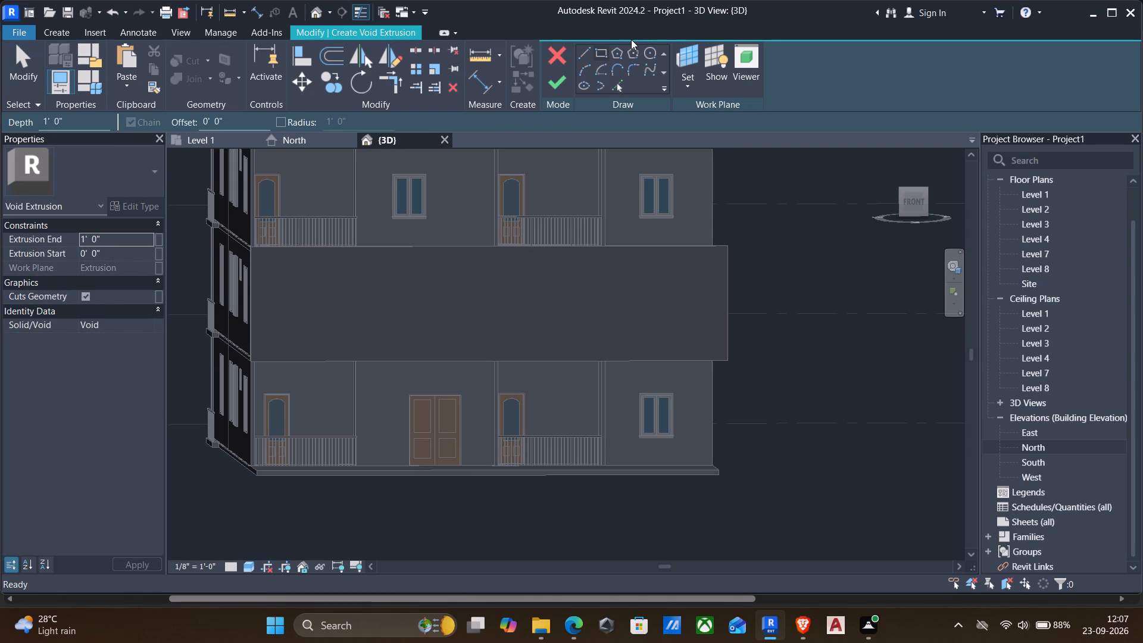
Sketch a void rectangle about 45' 10" by 9' 6", offset 1' inward from the panel's opposite corners.
{"action": "left_click", "coordinate": [594, 51]}
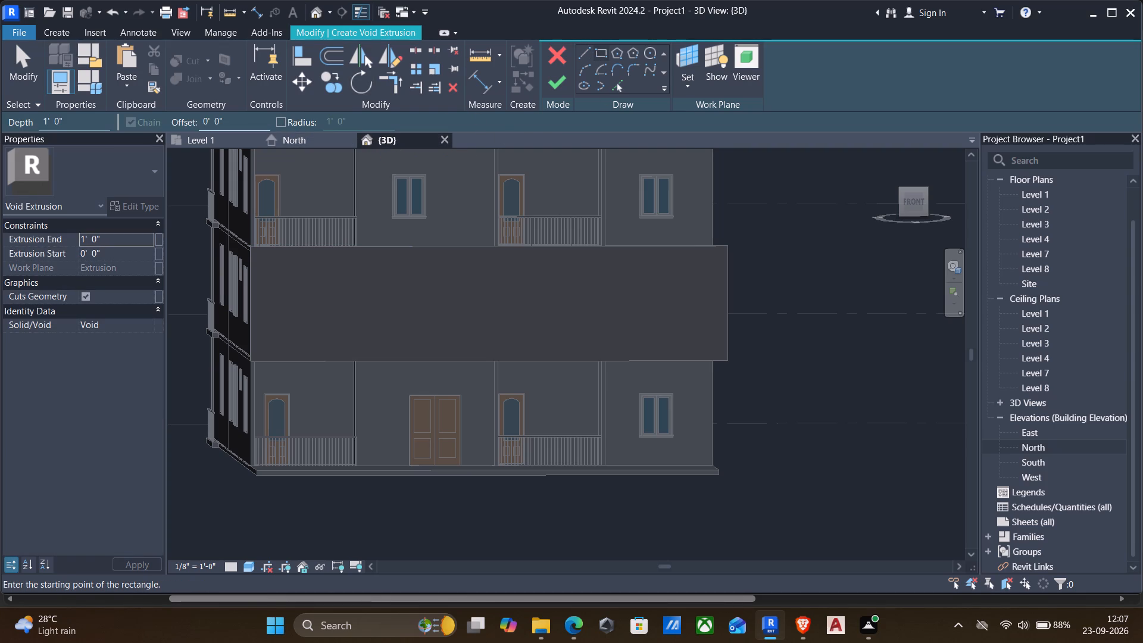
{"action": "left_click_drag", "start_coordinate": [246, 121], "coordinate": [168, 121]}
{"action": "type", "text": "1'"}
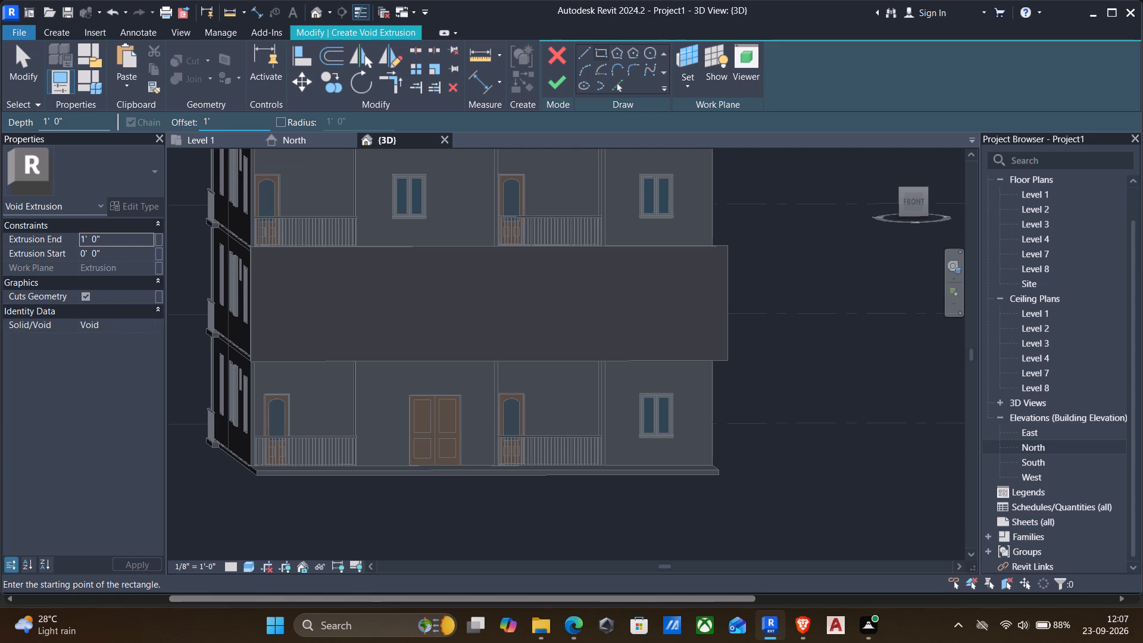
{"action": "key", "text": "Return"}
{"action": "left_click", "coordinate": [251, 247]}
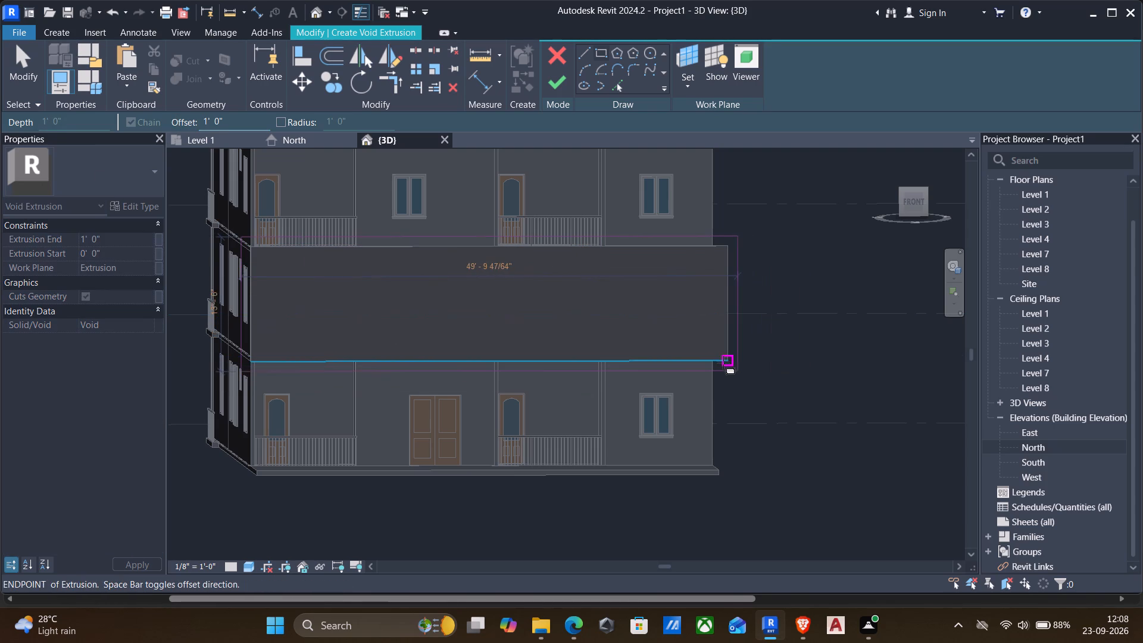
{"action": "key", "text": "space"}
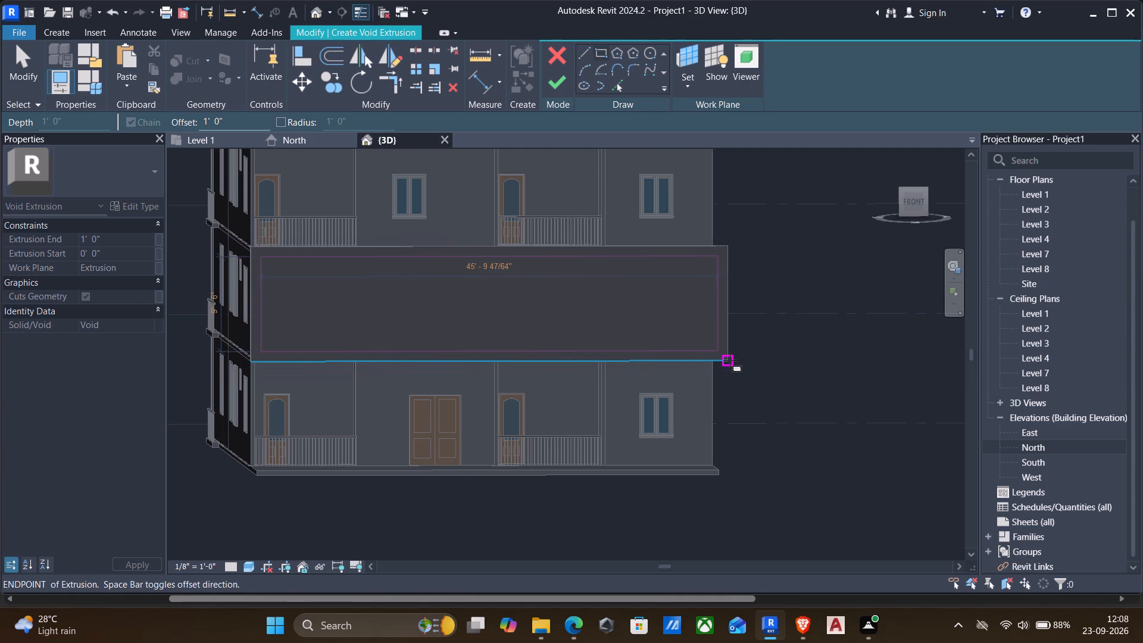
{"action": "left_click", "coordinate": [730, 360]}
{"action": "key", "text": "Escape"}
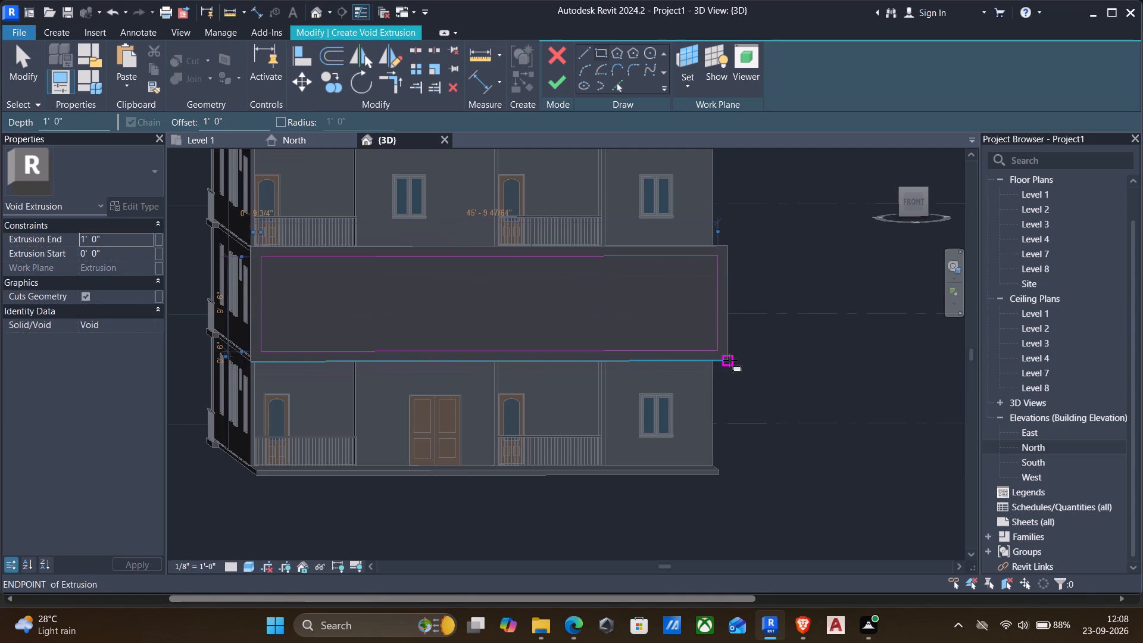
{"action": "key", "text": "Escape"}
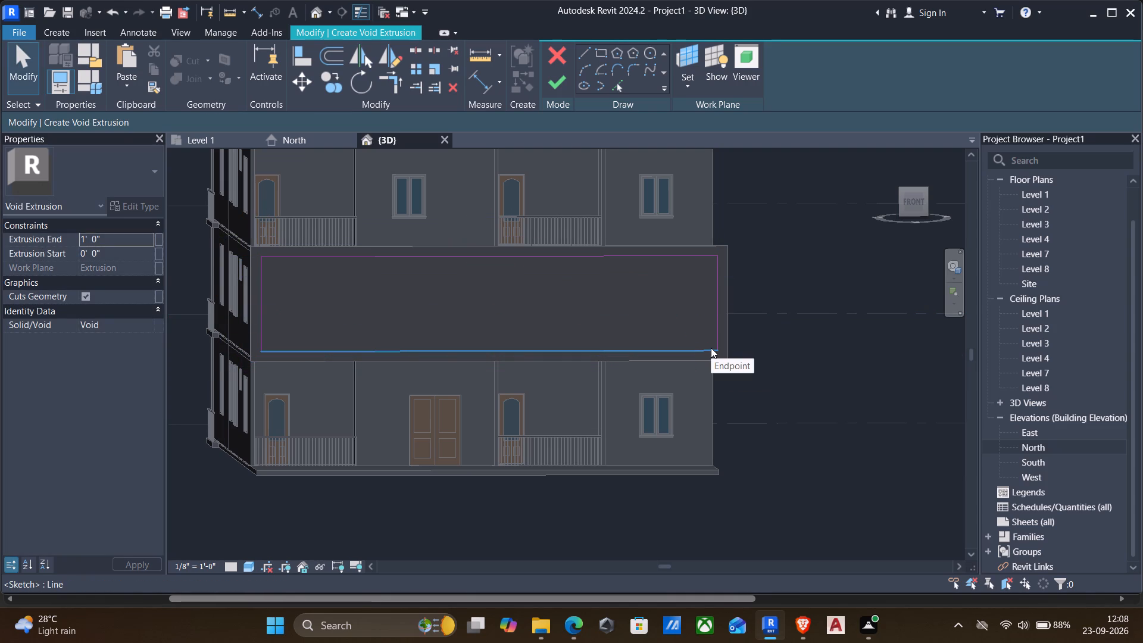
Nudge the void rectangle's bottom edge upward by 8".
{"action": "left_click", "coordinate": [711, 348]}
{"action": "key", "text": "Up"}
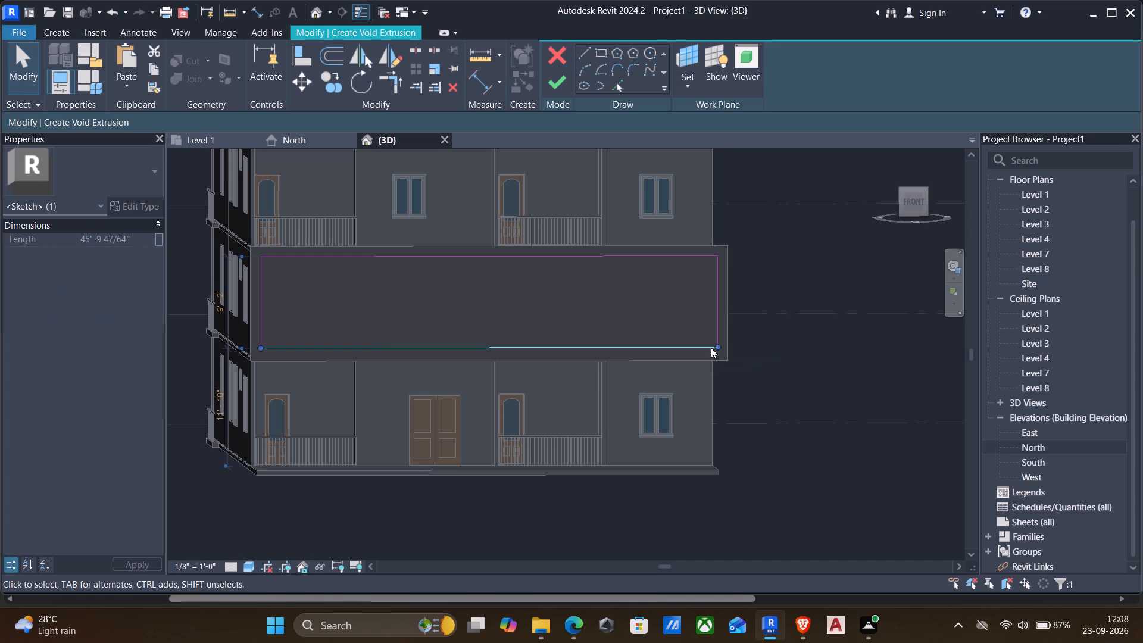
{"action": "key", "text": "Up"}
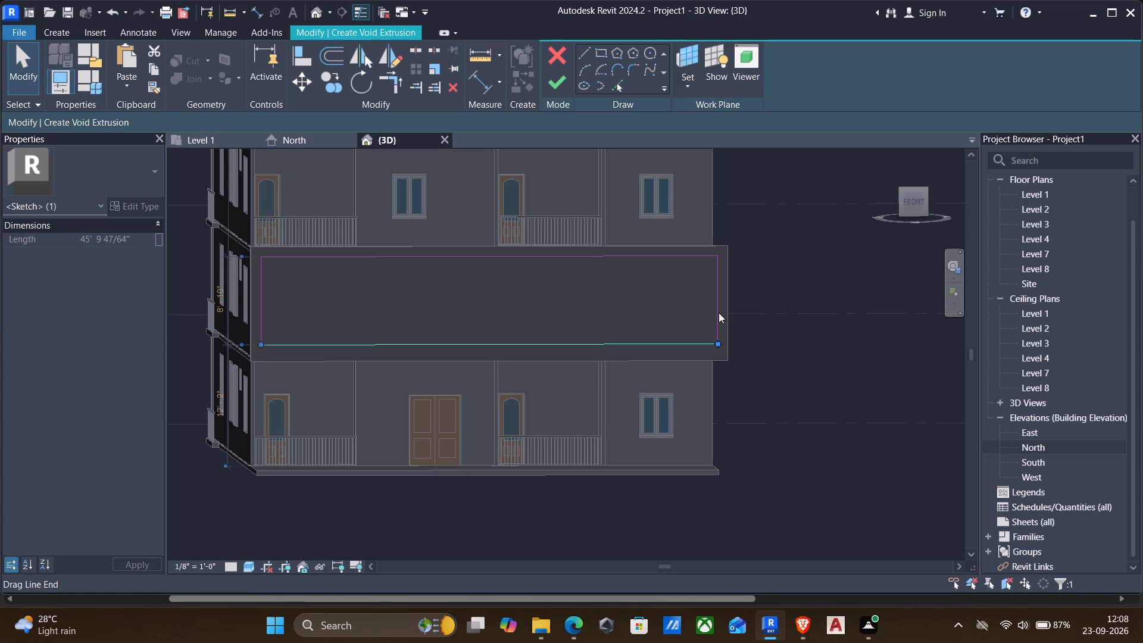
Nudge the void rectangle's east edge inward by 1' 4", narrowing the rectangle to about 44' 6".
{"action": "left_click", "coordinate": [717, 311]}
{"action": "key", "text": "Left"}
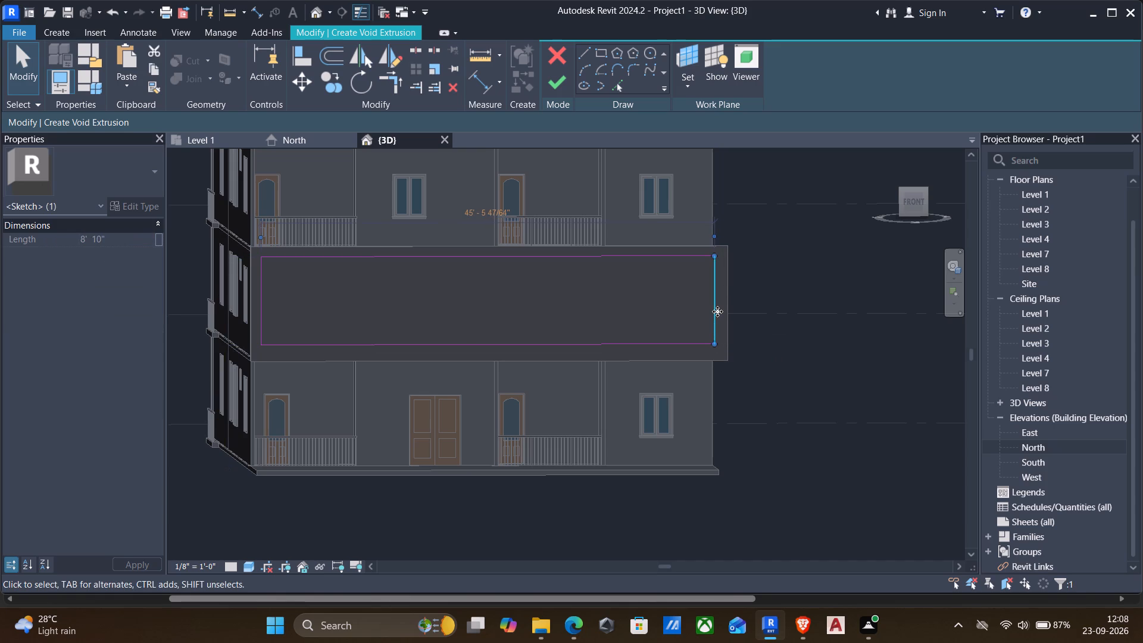
{"action": "key", "text": "Left"}
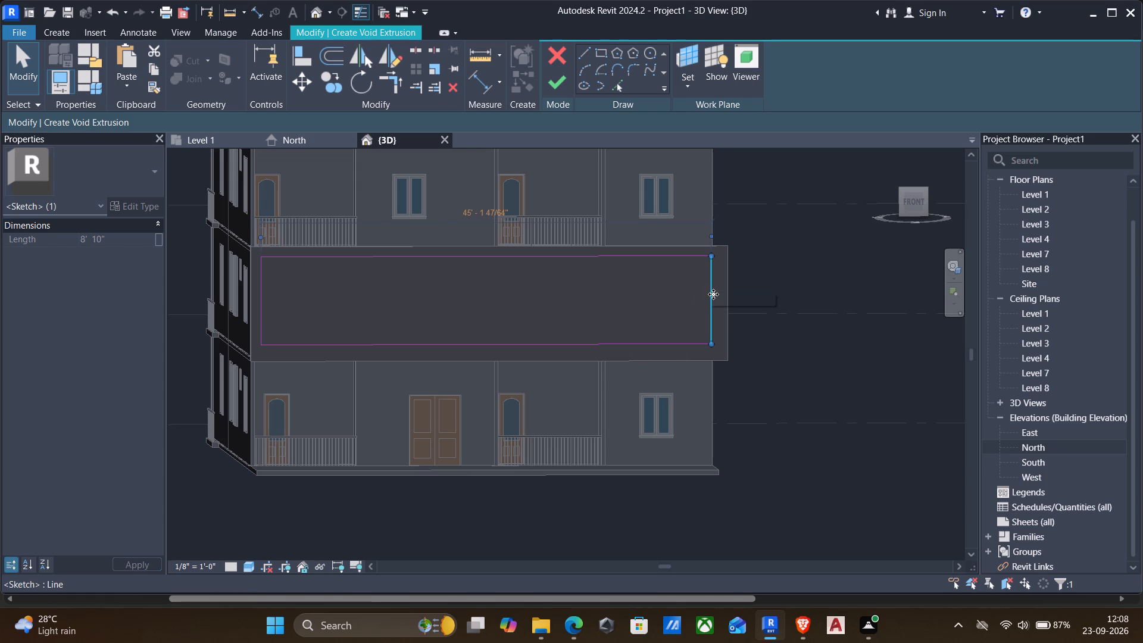
{"action": "left_click", "coordinate": [710, 316]}
{"action": "key", "text": "Left"}
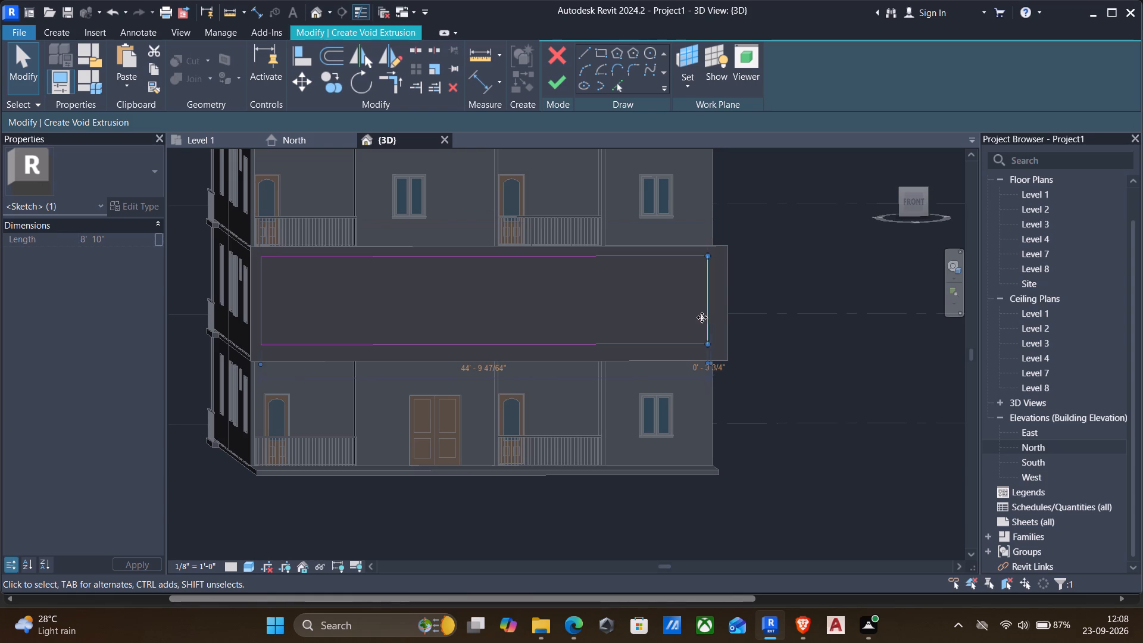
{"action": "key", "text": "Left"}
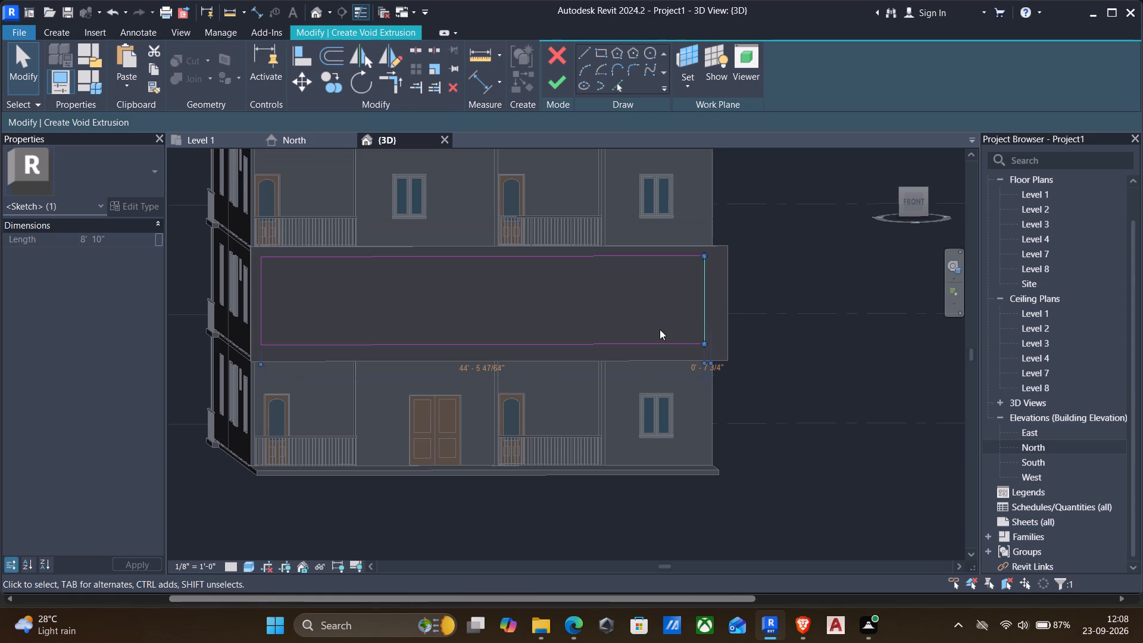
{"action": "key", "text": "Escape"}
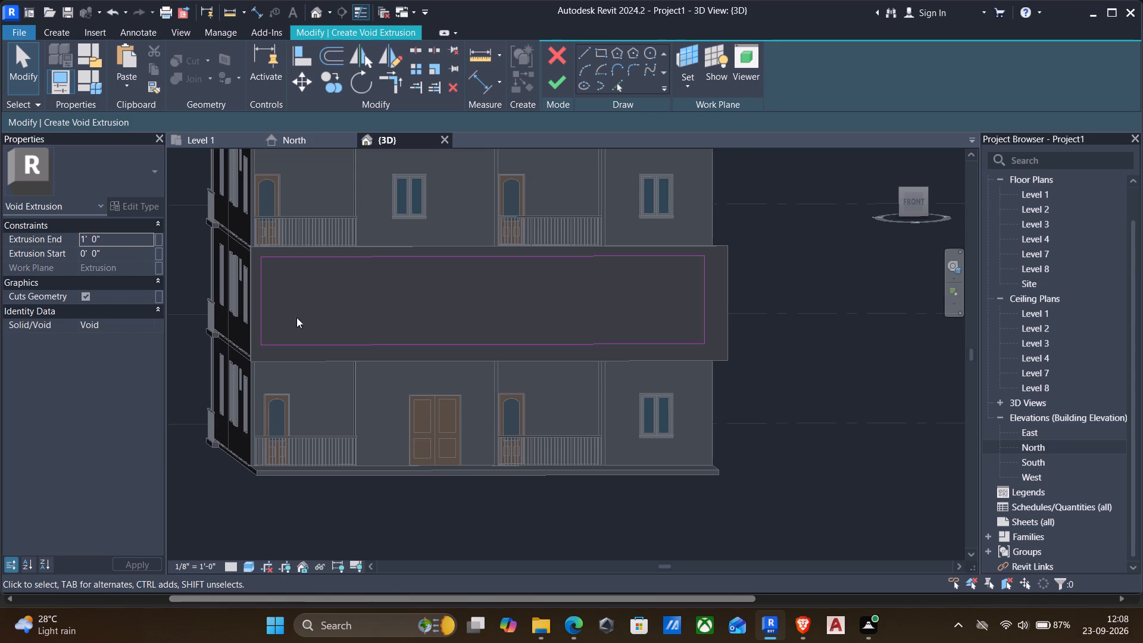
Complete the void, stretch its depth to about 11' 2" to cut the opening through the panel, and finish the in-place model.
{"action": "left_click", "coordinate": [560, 88]}
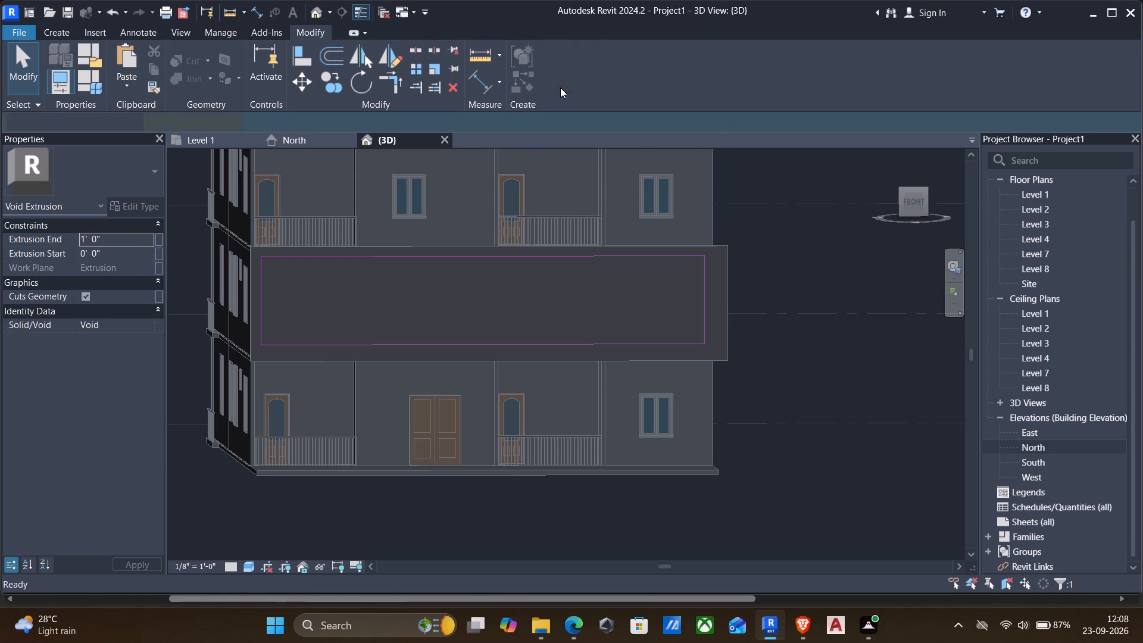
{"action": "middle_click_drag", "start_coordinate": [765, 173], "coordinate": [740, 195], "text": "shift"}
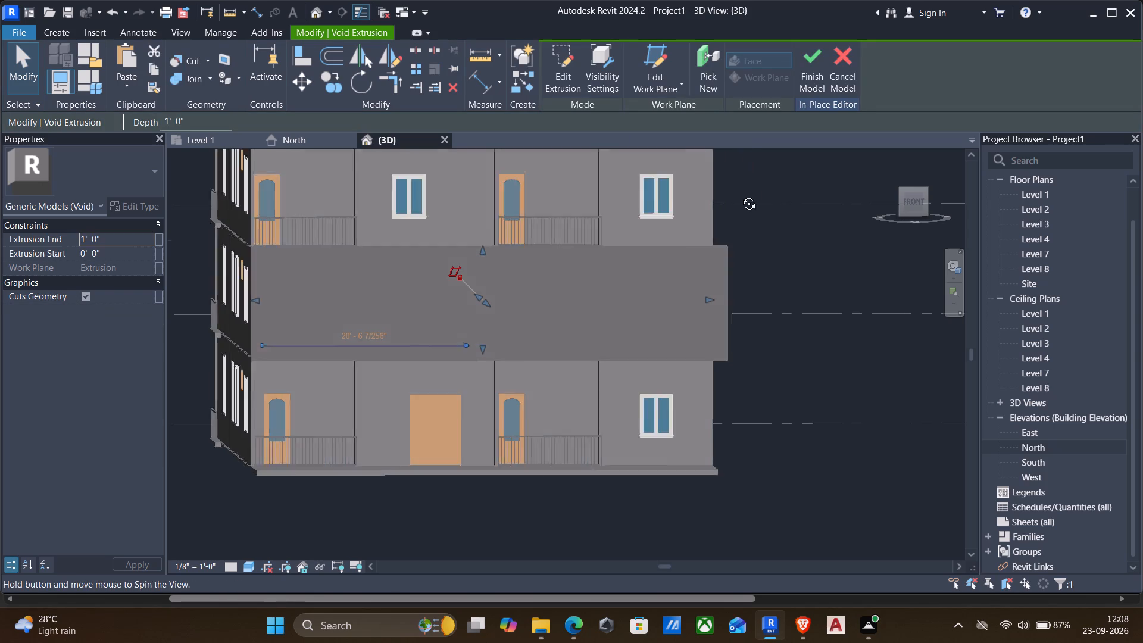
{"action": "middle_click_drag", "start_coordinate": [740, 195], "coordinate": [697, 214], "text": "shift"}
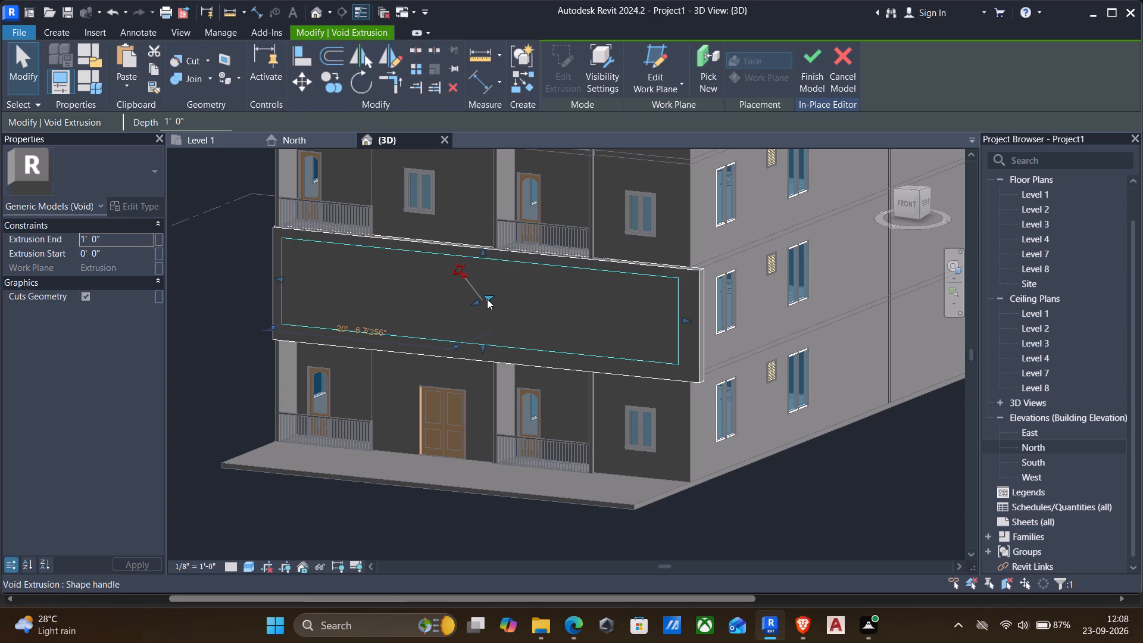
{"action": "left_click_drag", "start_coordinate": [487, 299], "coordinate": [525, 275]}
{"action": "left_click", "coordinate": [808, 52]}
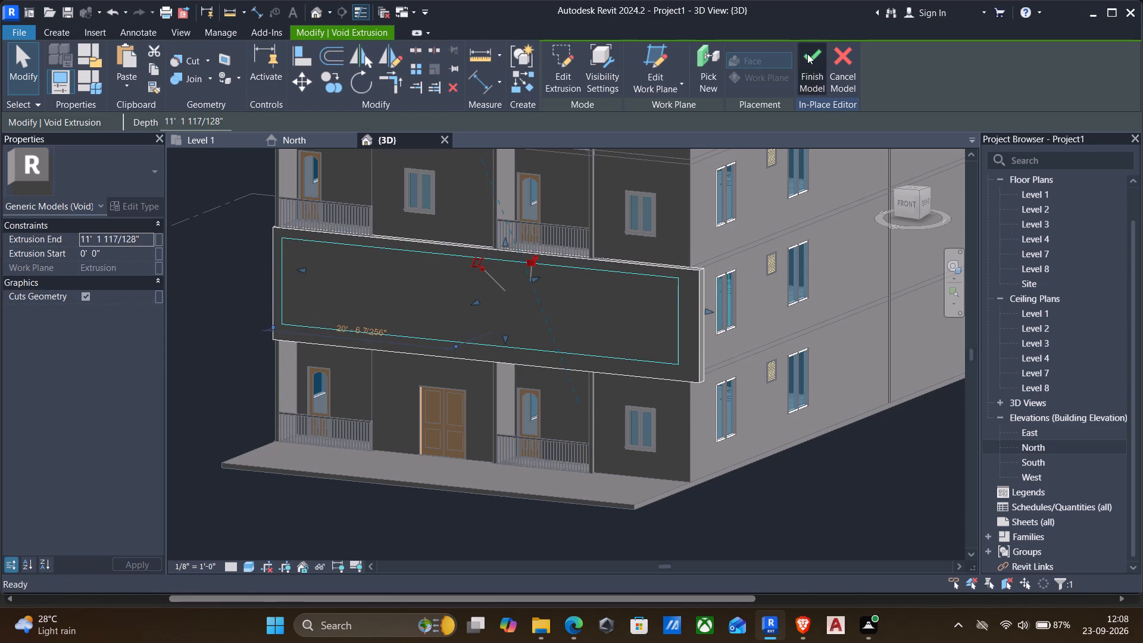
Examine the cut frame around the Level 2 front from several angles and close up.
{"action": "scroll", "coordinate": [754, 111], "scroll_direction": "down", "scroll_amount": 3}
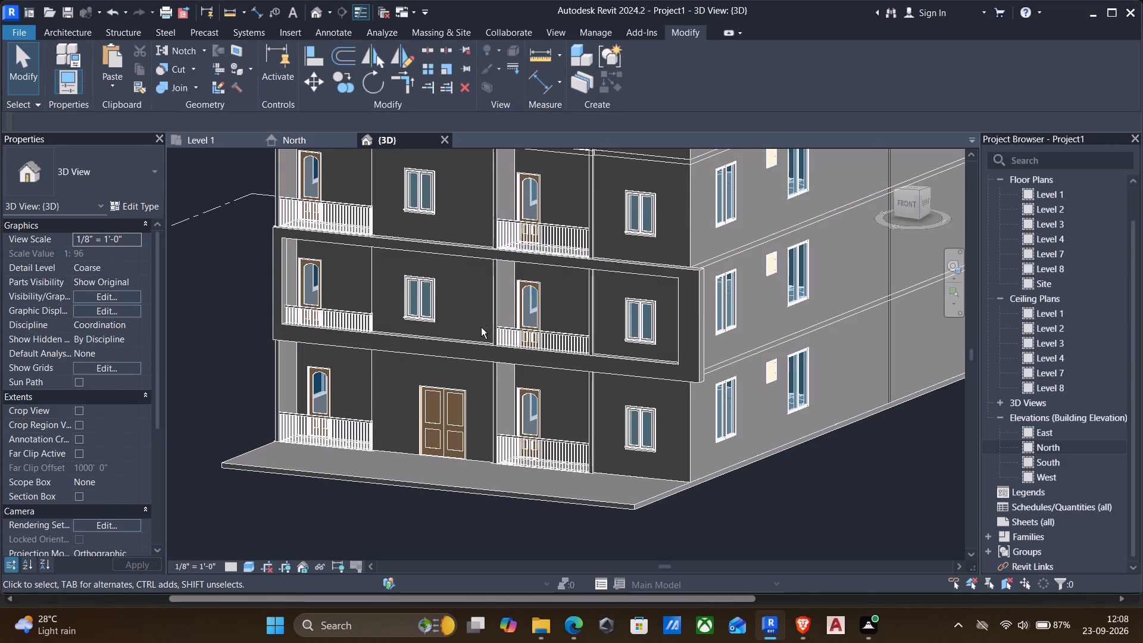
{"action": "middle_click_drag", "start_coordinate": [484, 327], "coordinate": [465, 389], "text": "shift"}
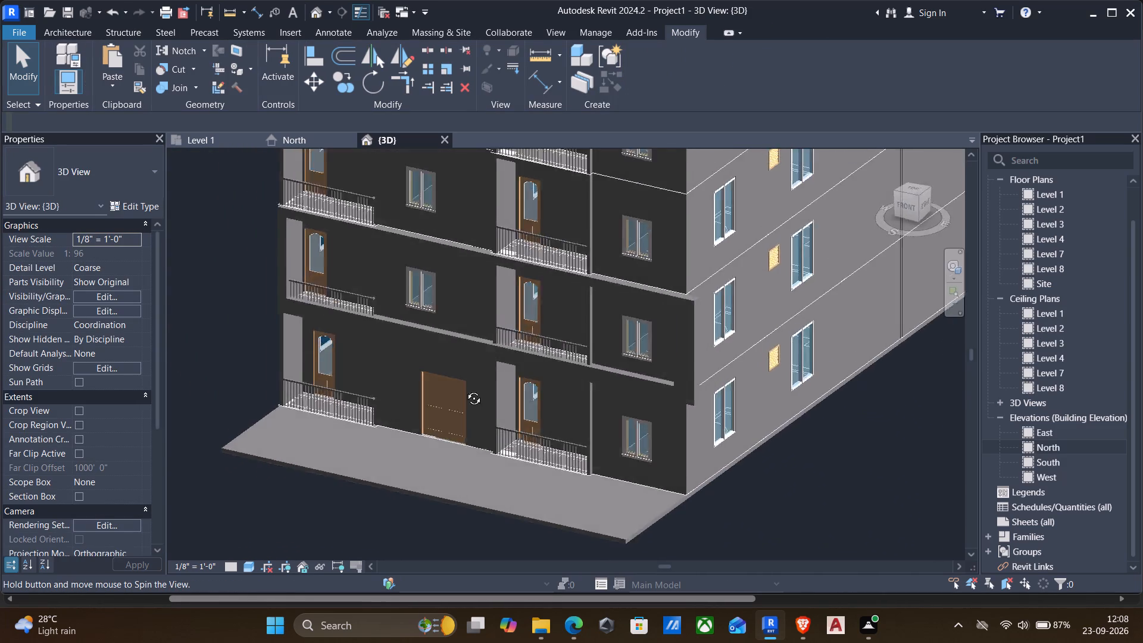
{"action": "middle_click_drag", "start_coordinate": [465, 389], "coordinate": [430, 406], "text": "shift"}
{"action": "scroll", "coordinate": [450, 349], "scroll_direction": "up", "scroll_amount": 2}
{"action": "middle_click_drag", "start_coordinate": [449, 342], "coordinate": [498, 332], "text": "shift"}
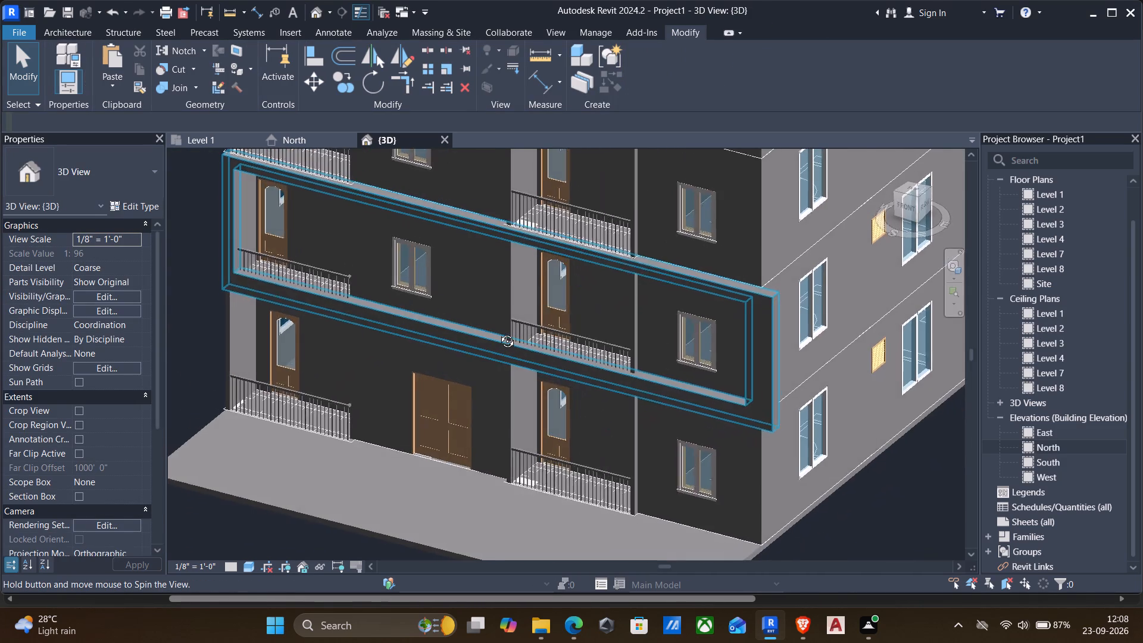
{"action": "middle_click_drag", "start_coordinate": [498, 332], "coordinate": [526, 301], "text": "shift"}
{"action": "scroll", "coordinate": [666, 298], "scroll_direction": "up", "scroll_amount": 2}
{"action": "middle_click_drag", "start_coordinate": [669, 308], "coordinate": [632, 258]}
{"action": "scroll", "coordinate": [632, 258], "scroll_direction": "down", "scroll_amount": 3}
{"action": "middle_click_drag", "start_coordinate": [648, 320], "coordinate": [685, 296], "text": "shift"}
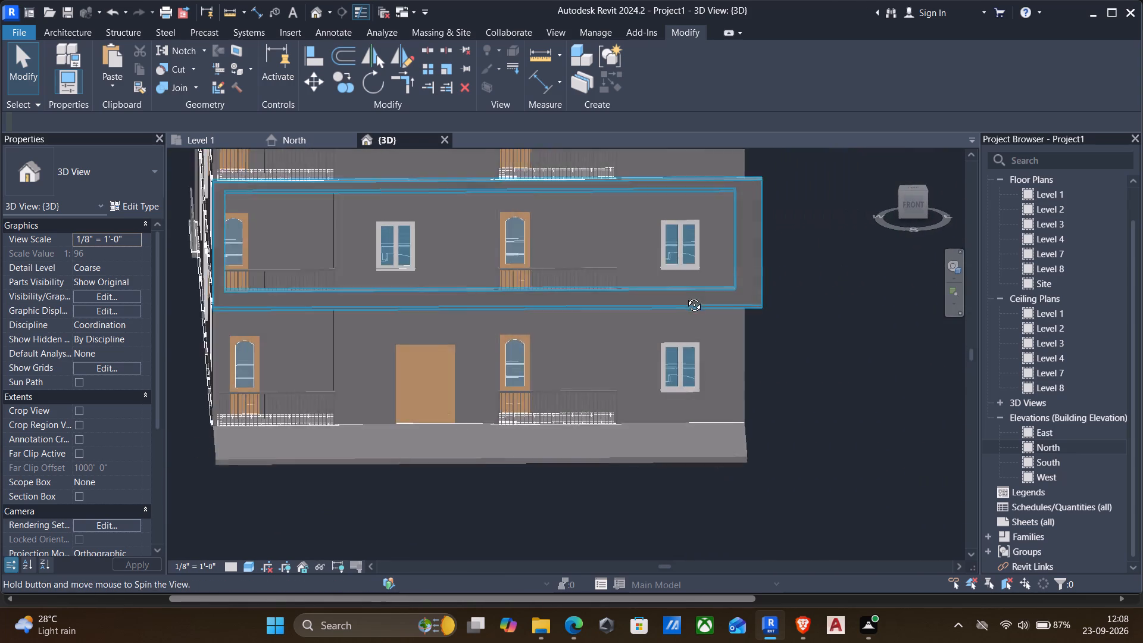
{"action": "middle_click_drag", "start_coordinate": [685, 296], "coordinate": [690, 296], "text": "shift"}
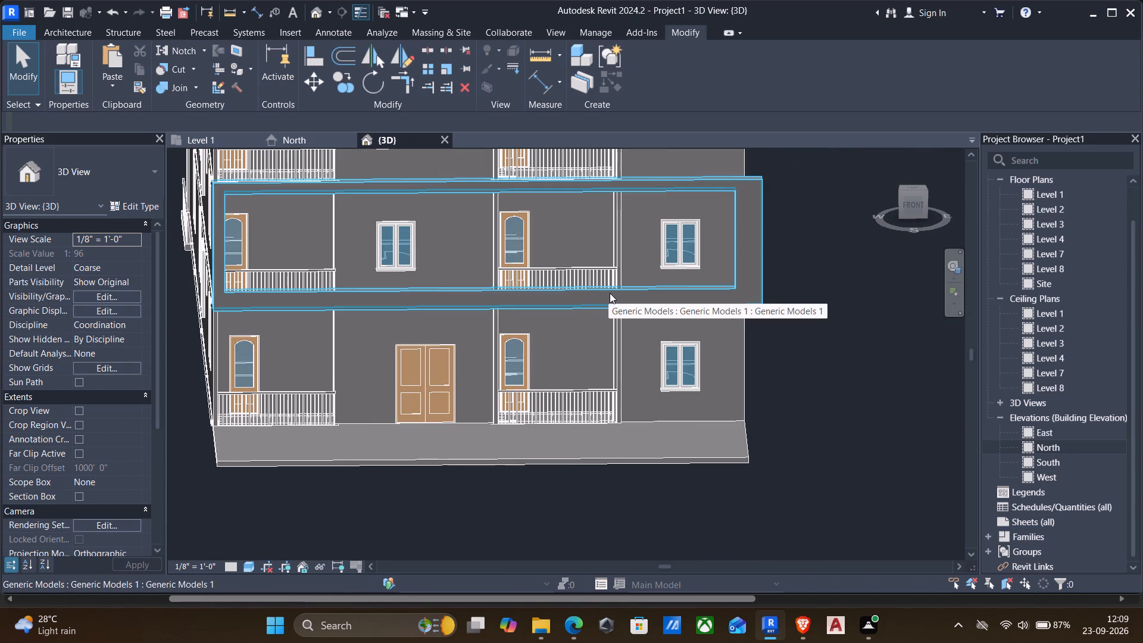
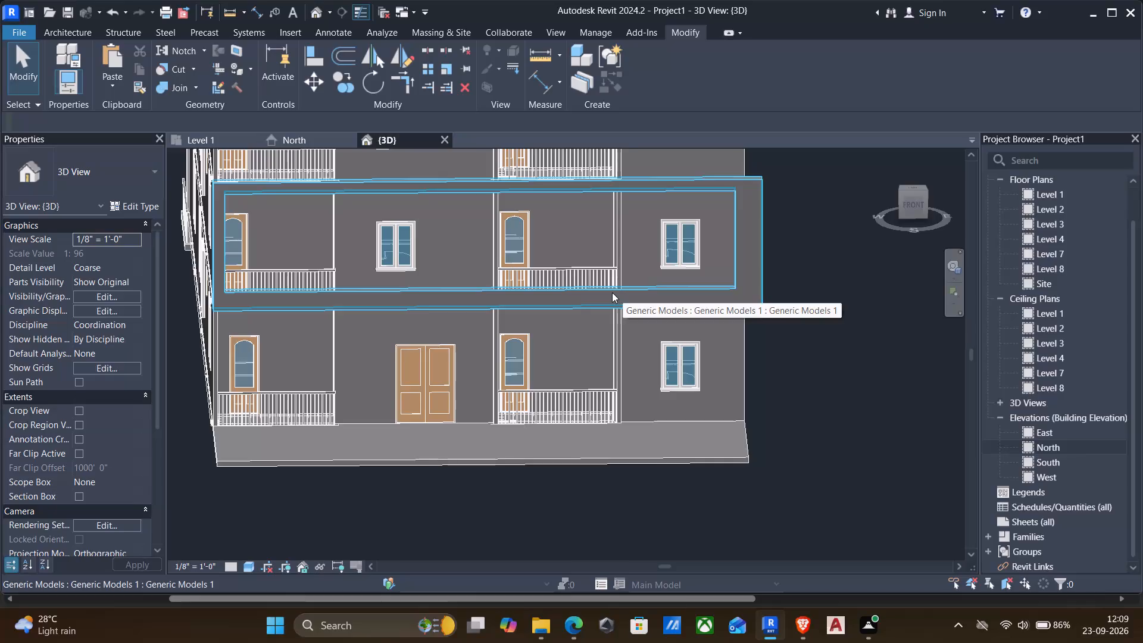
Open the frame around the Level 2 front for in-place editing.
{"action": "middle_click_drag", "start_coordinate": [614, 288], "coordinate": [506, 292], "text": "shift"}
{"action": "scroll", "coordinate": [496, 296], "scroll_direction": "down", "scroll_amount": 1}
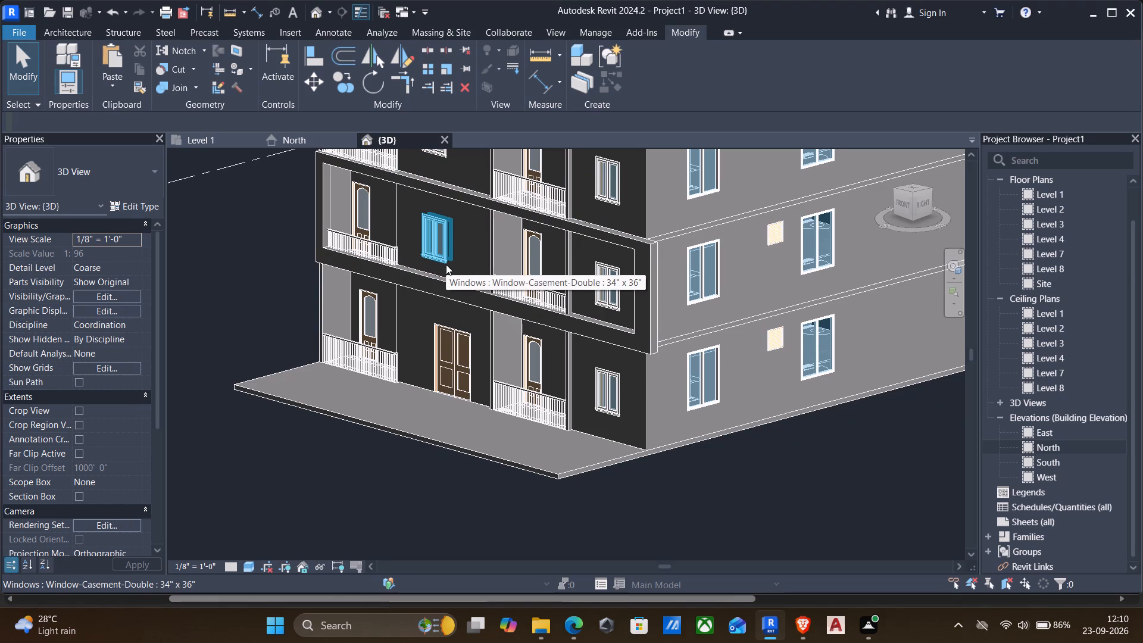
{"action": "middle_click_drag", "start_coordinate": [494, 262], "coordinate": [549, 257], "text": "shift"}
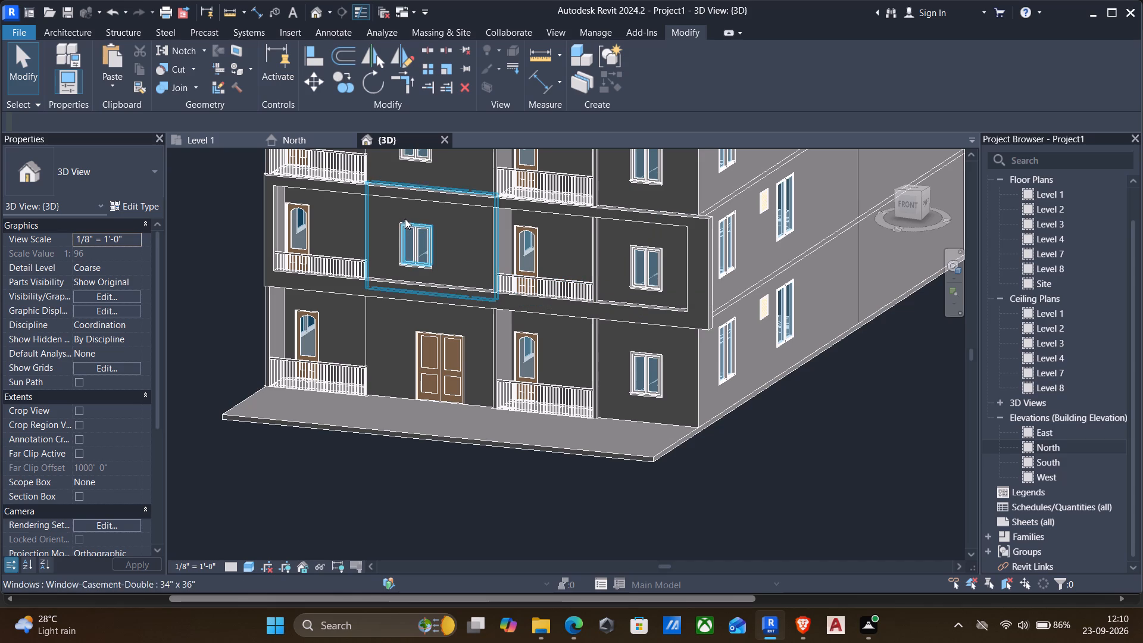
{"action": "middle_click_drag", "start_coordinate": [358, 218], "coordinate": [387, 222], "text": "shift"}
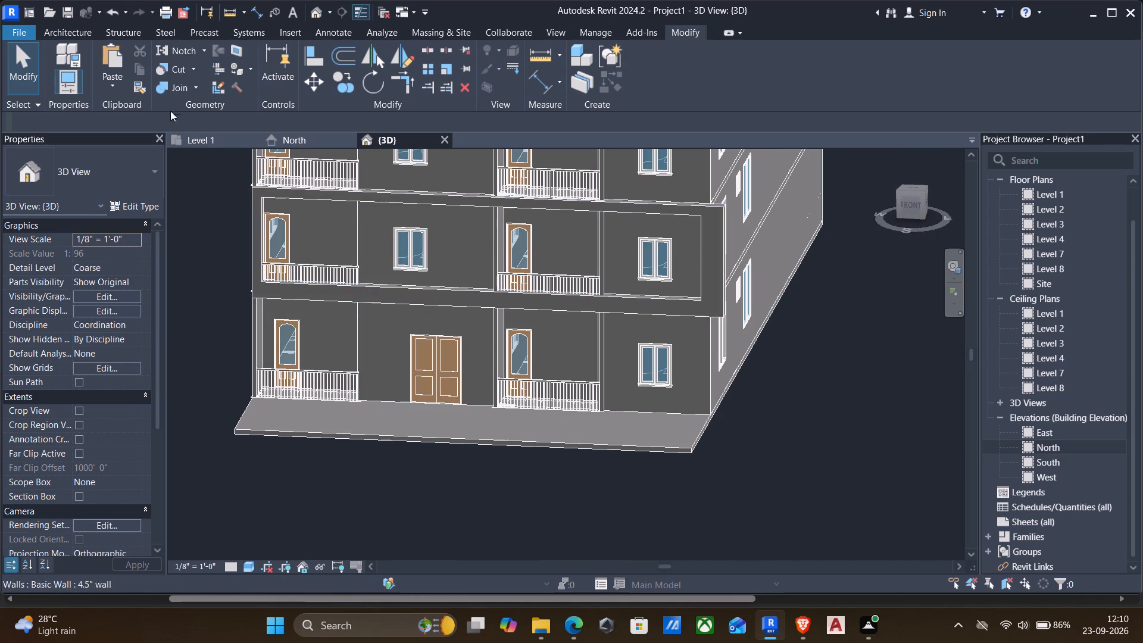
{"action": "left_click", "coordinate": [461, 288]}
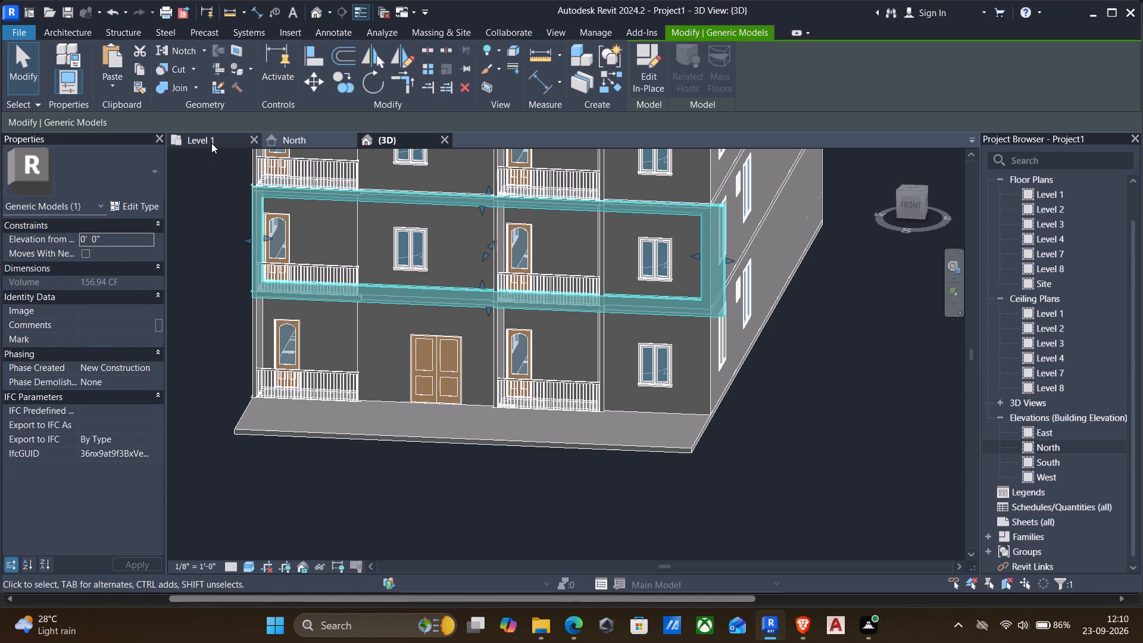
{"action": "left_click", "coordinate": [642, 73]}
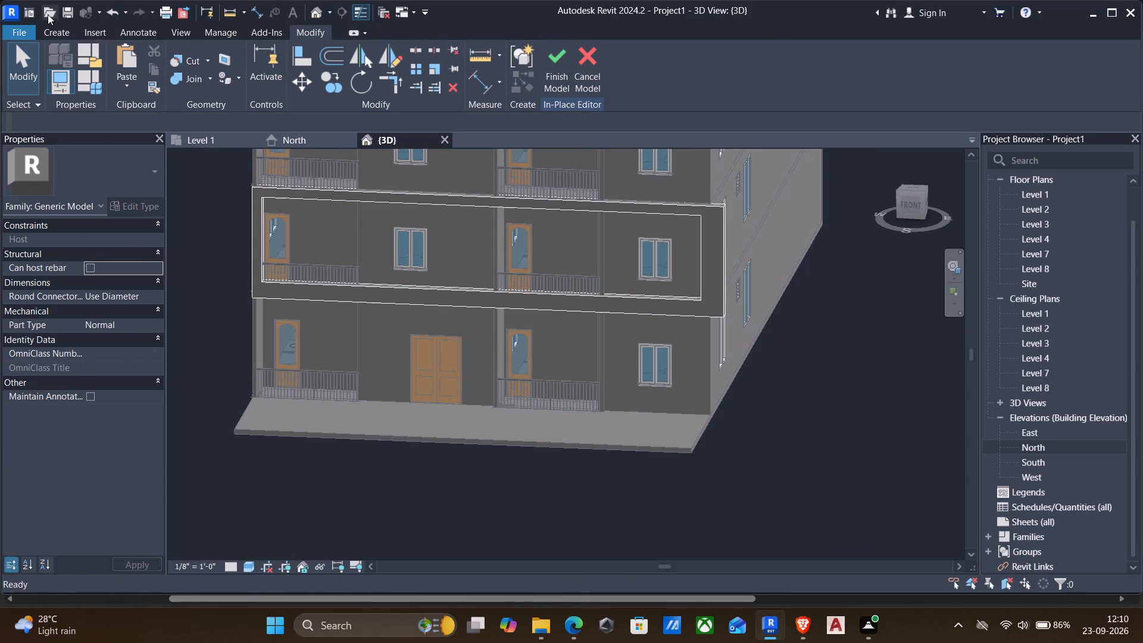
Start an extrusion on the frame's front face and sketch a rectangle about 13' 10" by 1' 8" on its bottom band above the double door.
{"action": "left_click", "coordinate": [55, 30]}
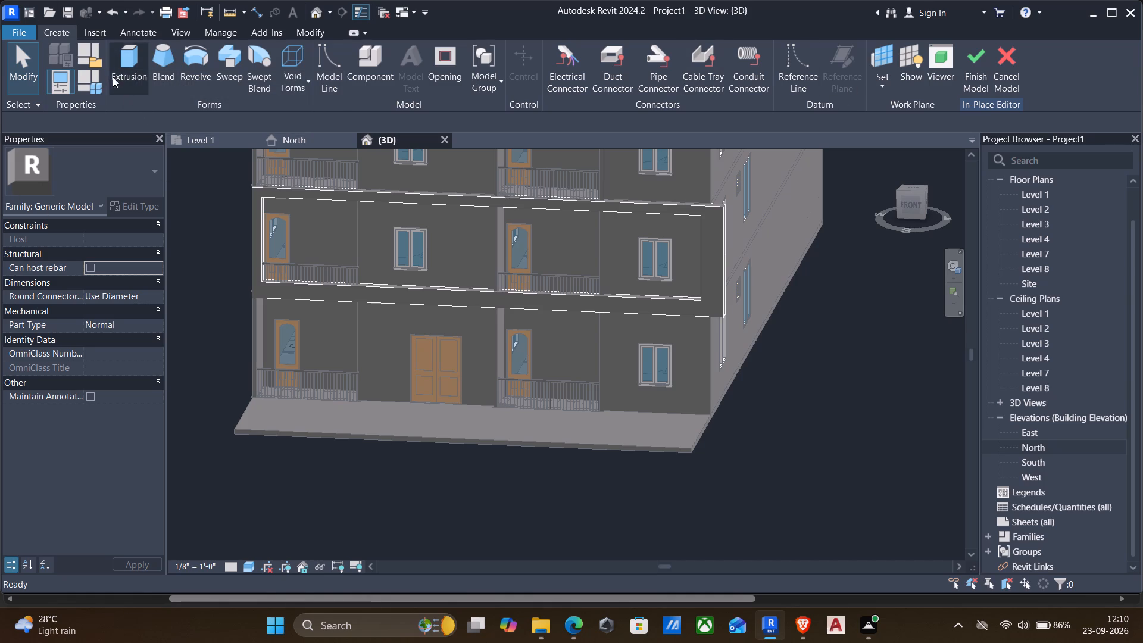
{"action": "left_click", "coordinate": [126, 59]}
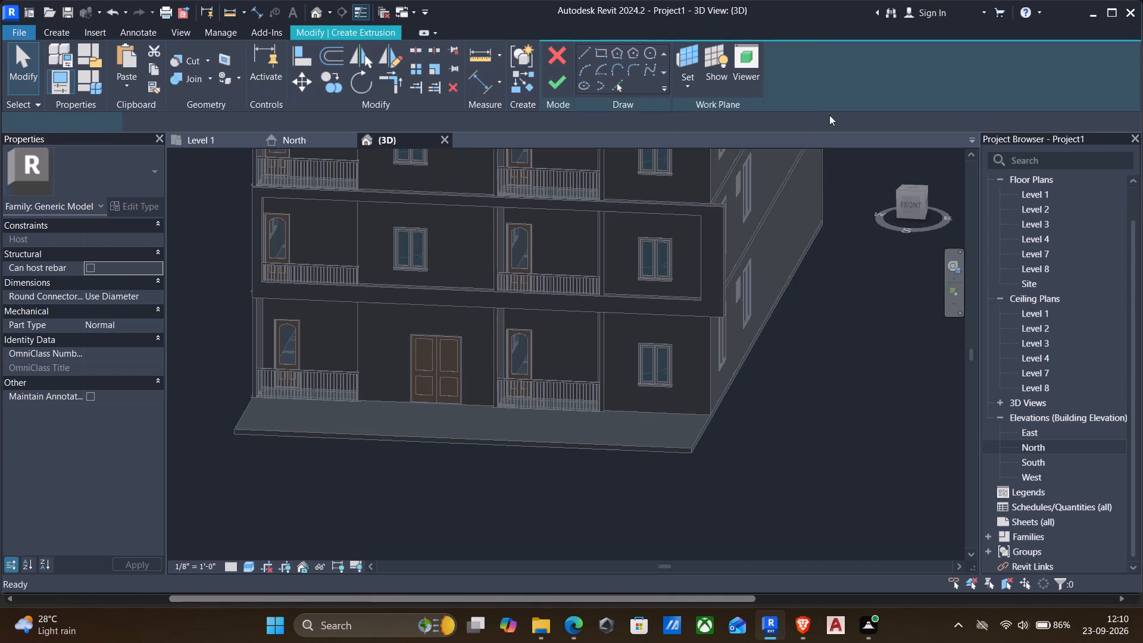
{"action": "left_click", "coordinate": [696, 86]}
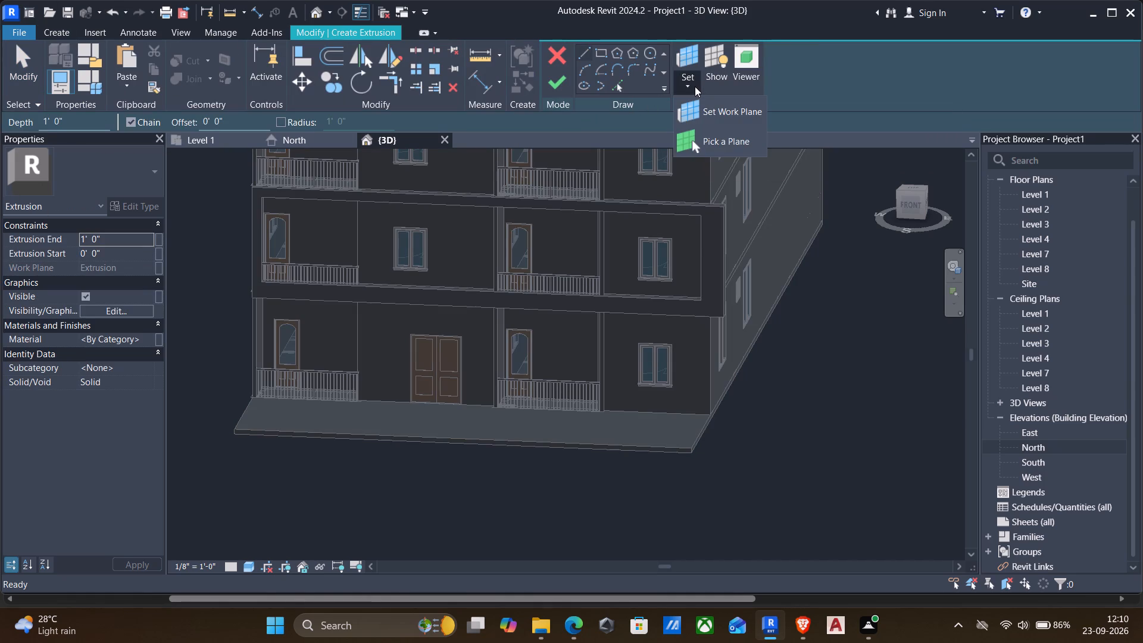
{"action": "left_click", "coordinate": [729, 143]}
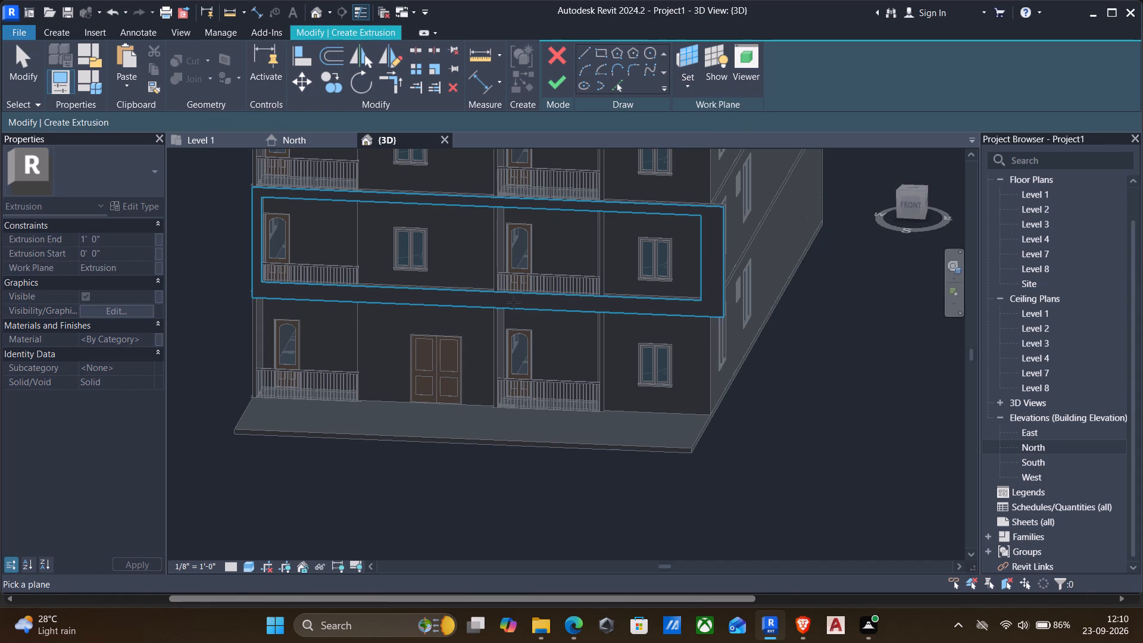
{"action": "left_click", "coordinate": [513, 302]}
{"action": "left_click", "coordinate": [357, 287]}
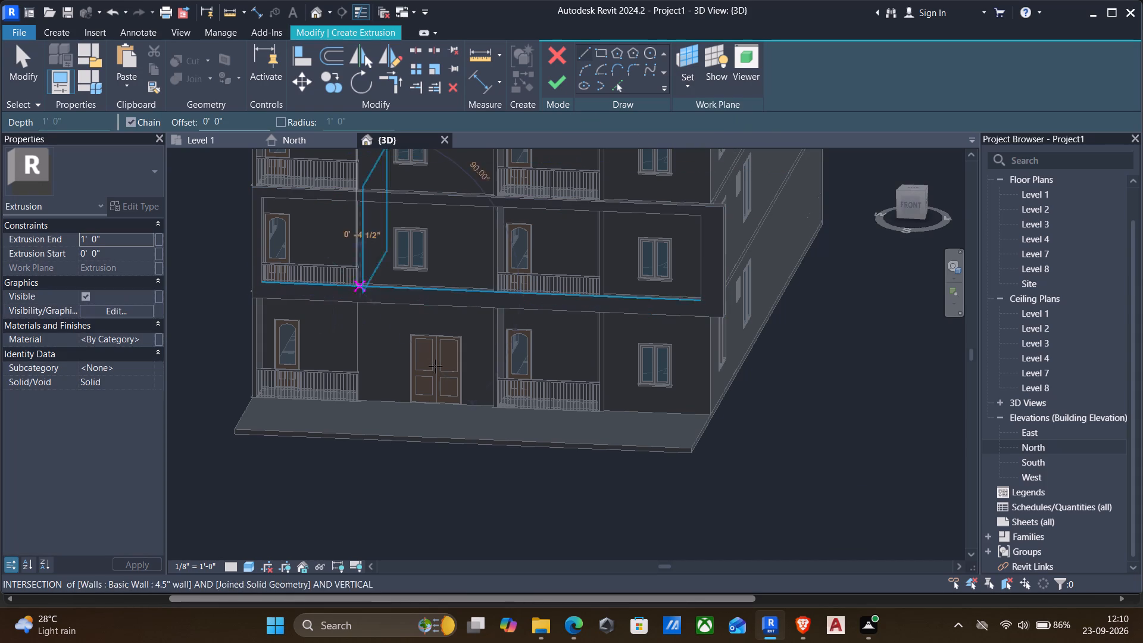
{"action": "key", "text": "Escape"}
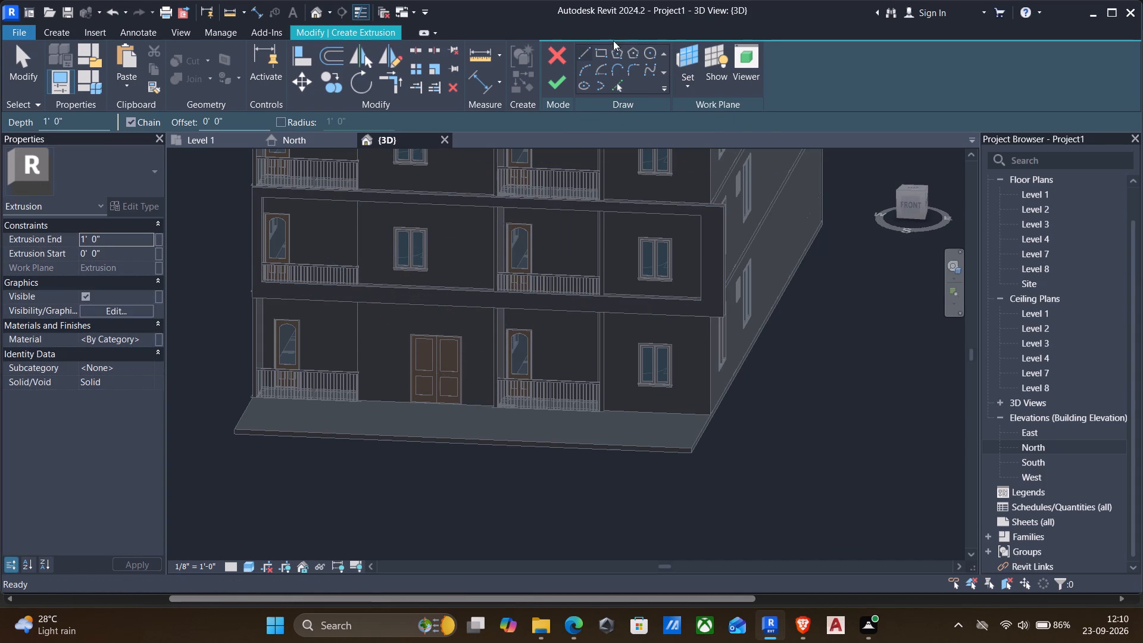
{"action": "left_click", "coordinate": [603, 51]}
{"action": "scroll", "coordinate": [352, 301], "scroll_direction": "up", "scroll_amount": 2}
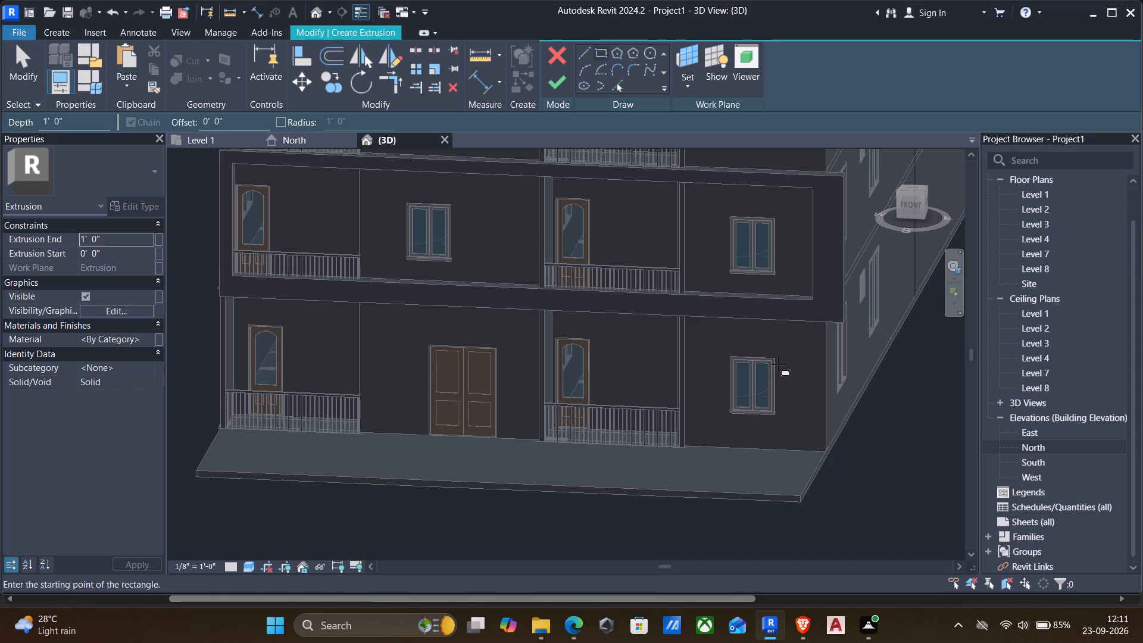
{"action": "left_click", "coordinate": [358, 302]}
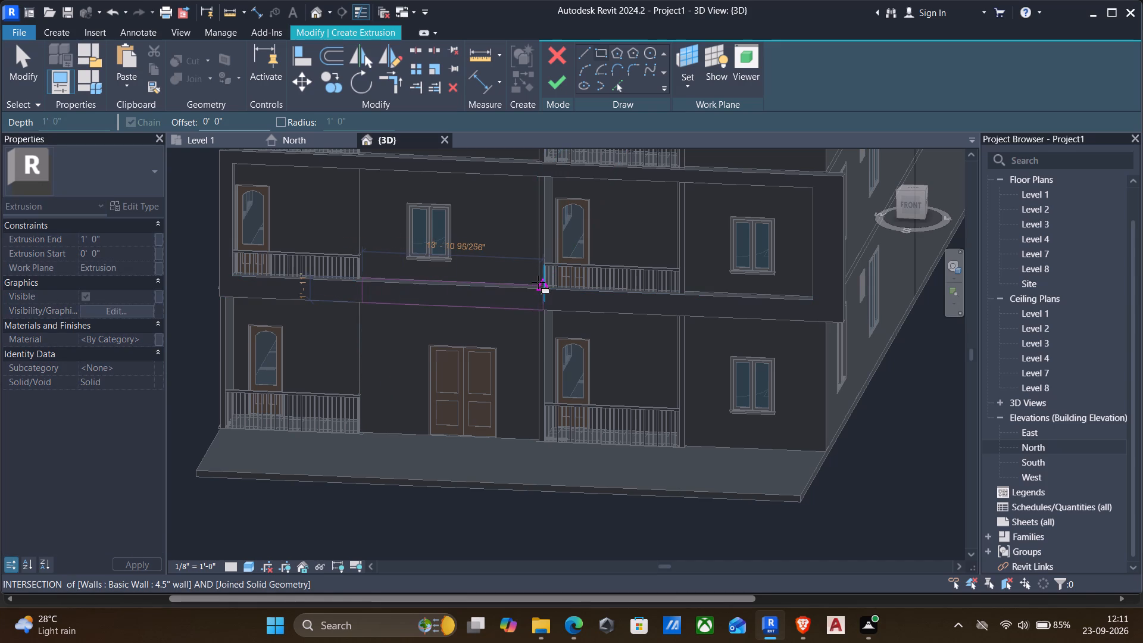
{"action": "scroll", "coordinate": [538, 282], "scroll_direction": "down", "scroll_amount": 1}
{"action": "scroll", "coordinate": [538, 282], "scroll_direction": "up", "scroll_amount": 3}
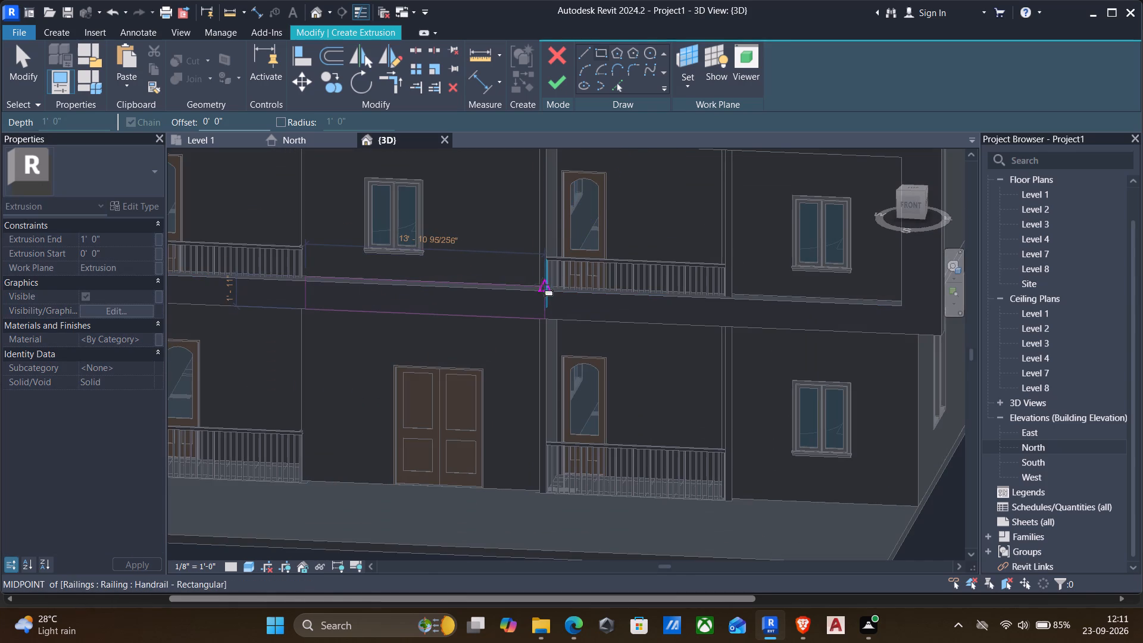
{"action": "left_click", "coordinate": [544, 291]}
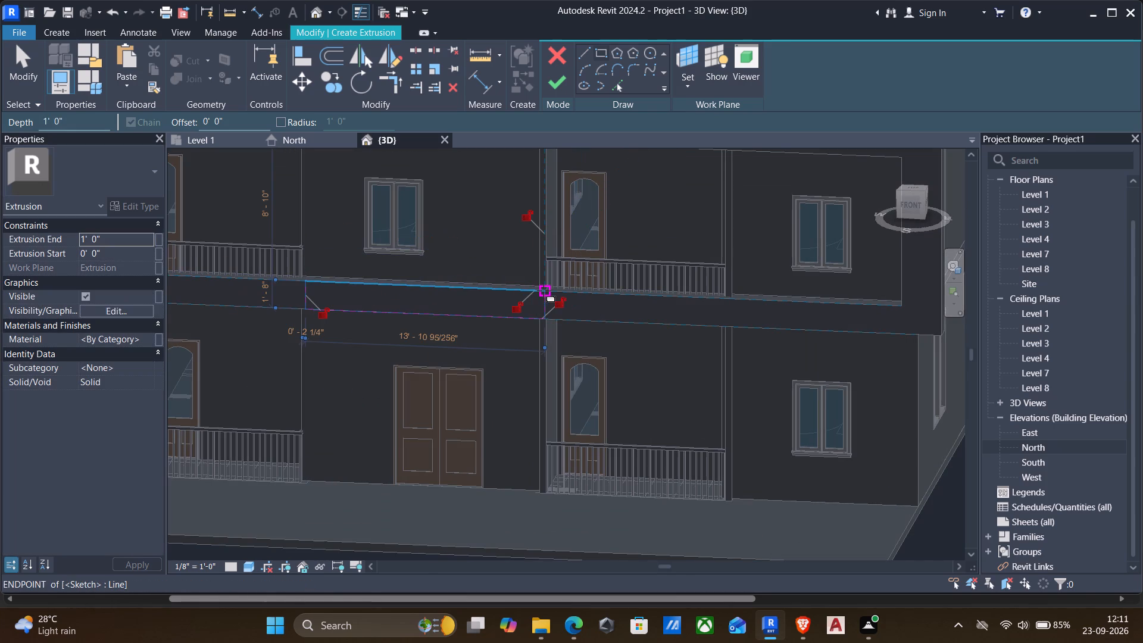
{"action": "key", "text": "Escape"}
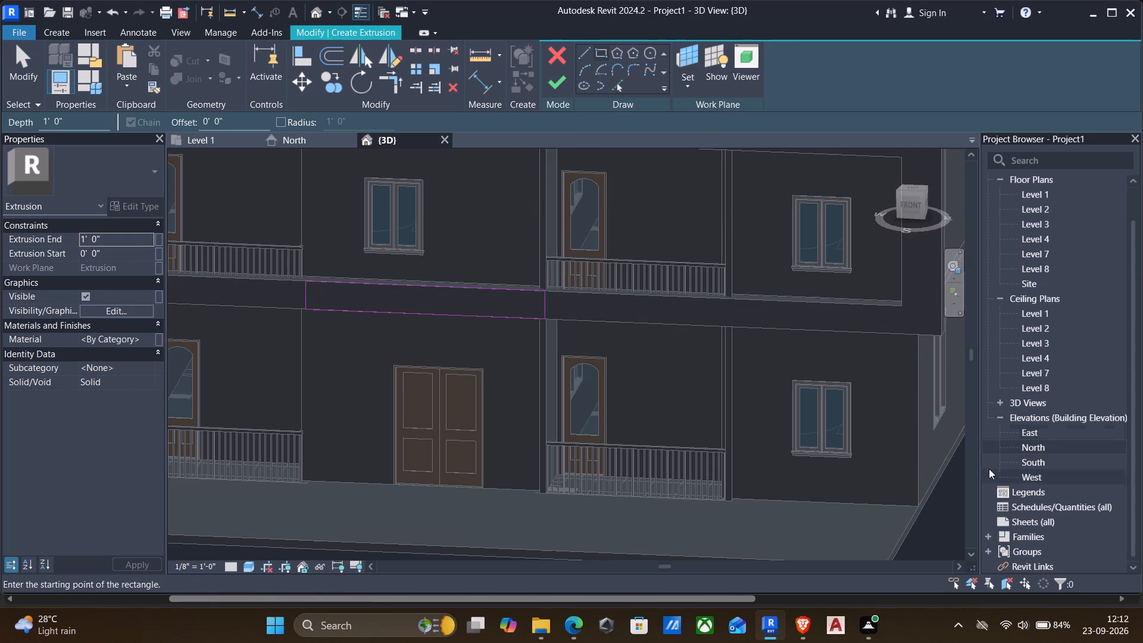
In the South elevation, nudge the rectangle's west edge outward by 4", widening the rectangle to about 14' 2".
{"action": "double_click", "coordinate": [1046, 447]}
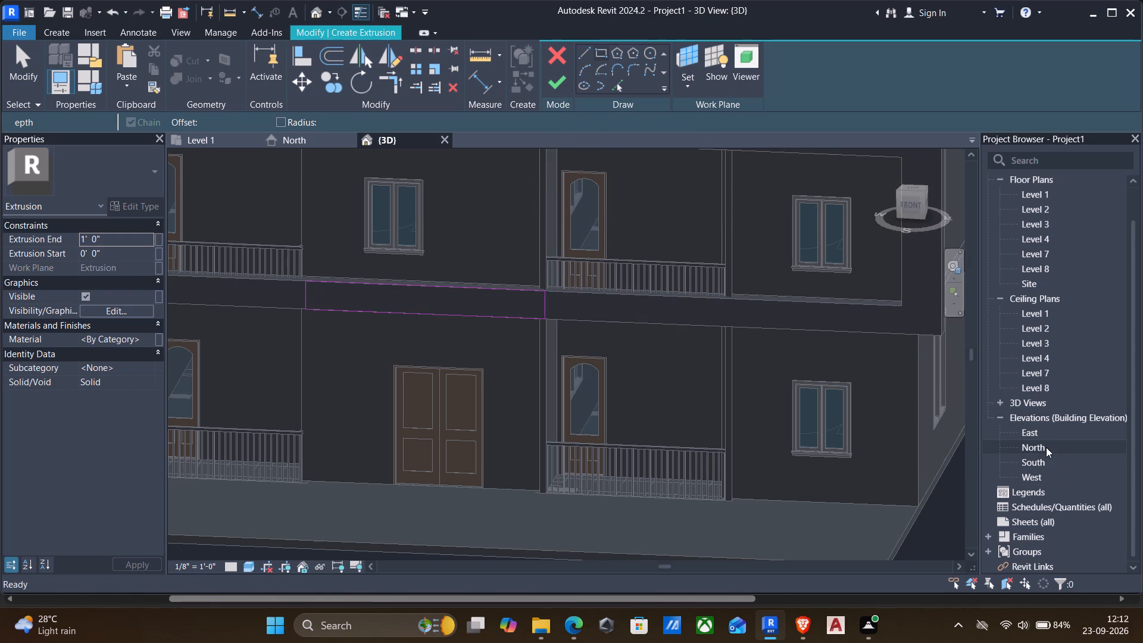
{"action": "scroll", "coordinate": [518, 327], "scroll_direction": "up", "scroll_amount": 3}
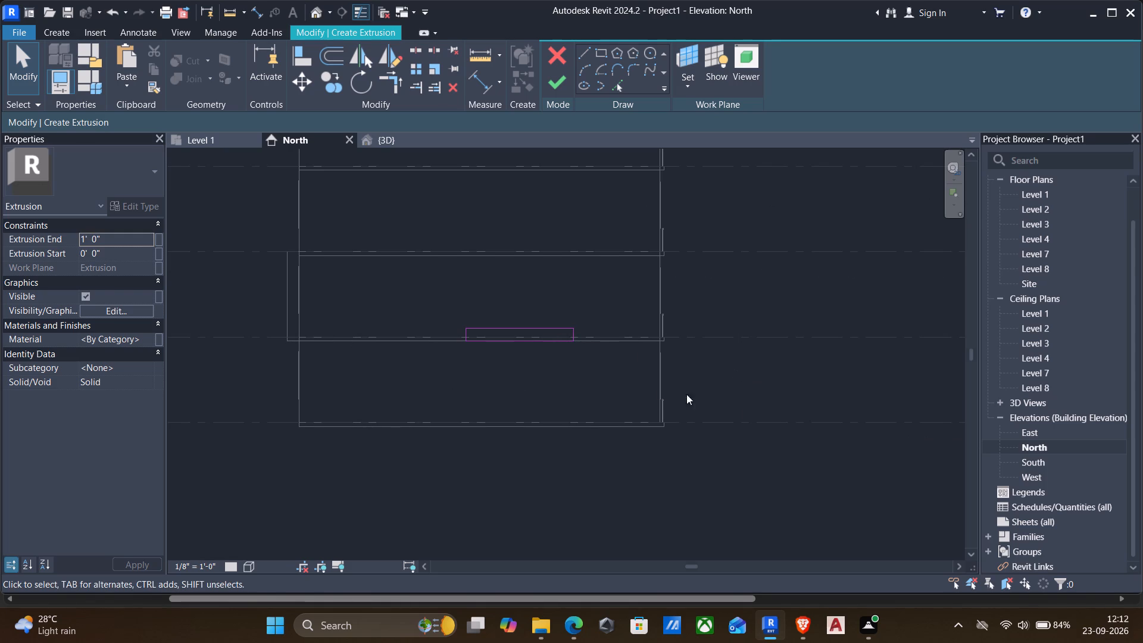
{"action": "scroll", "coordinate": [660, 388], "scroll_direction": "down", "scroll_amount": 2}
{"action": "scroll", "coordinate": [552, 335], "scroll_direction": "down", "scroll_amount": 2}
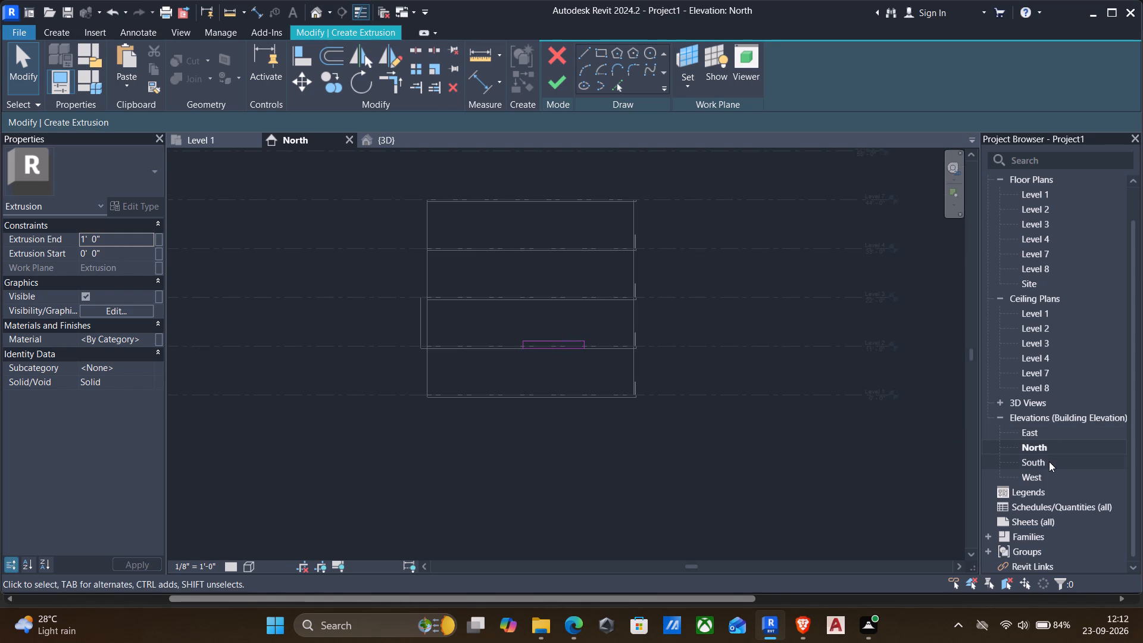
{"action": "double_click", "coordinate": [1048, 461]}
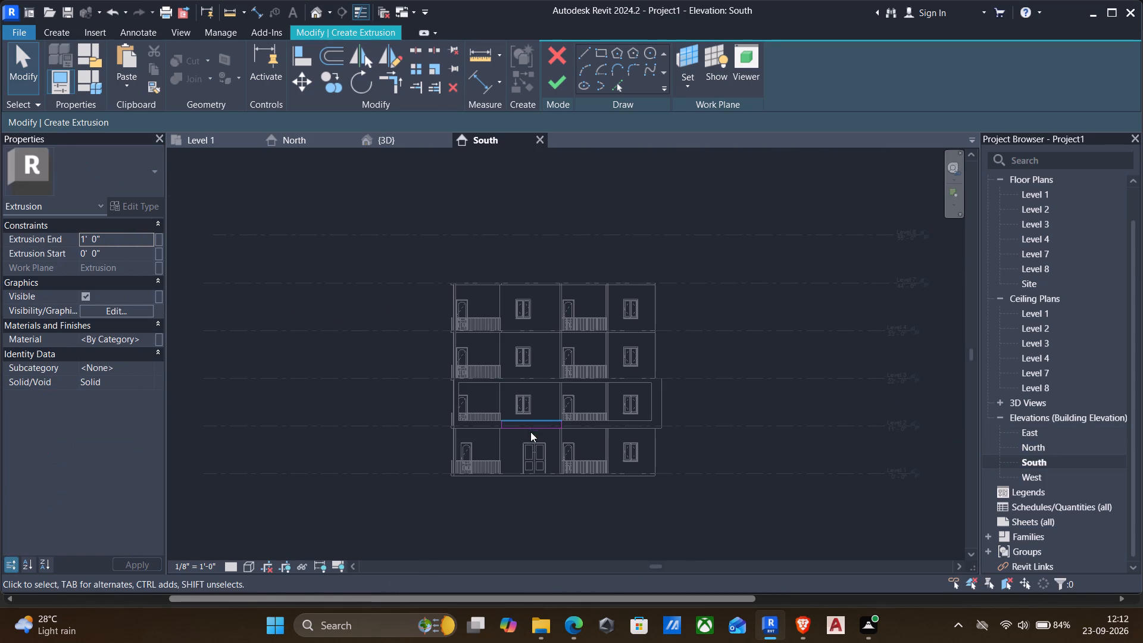
{"action": "scroll", "coordinate": [530, 432], "scroll_direction": "up", "scroll_amount": 3}
{"action": "scroll", "coordinate": [483, 420], "scroll_direction": "up", "scroll_amount": 3}
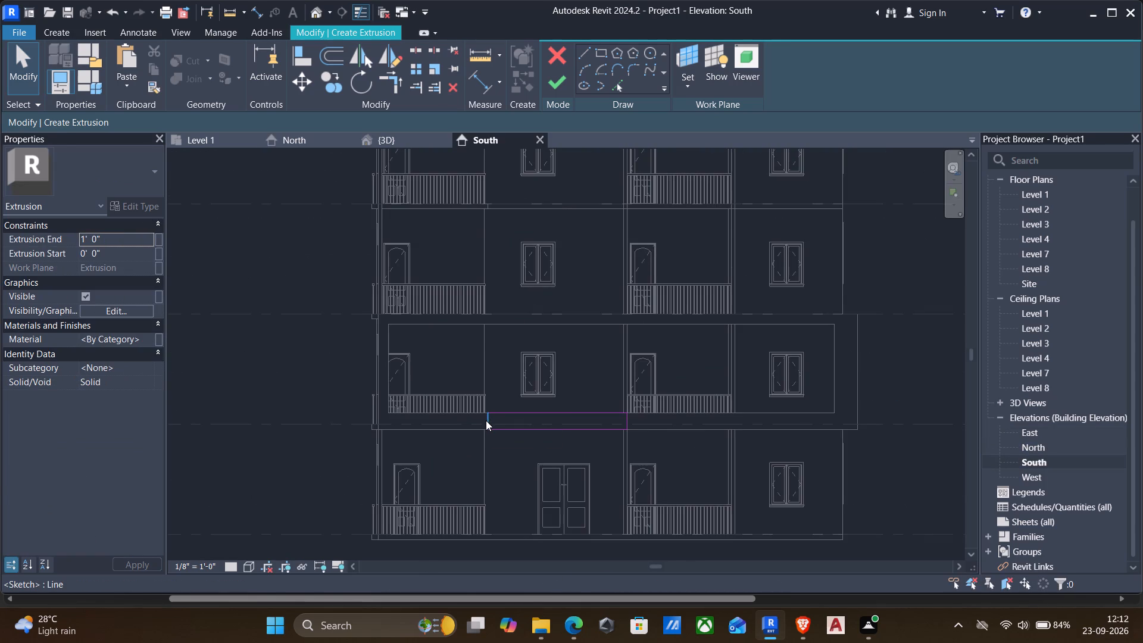
{"action": "left_click", "coordinate": [486, 420]}
{"action": "key", "text": "Left"}
{"action": "key", "text": "Left"}
{"action": "key", "text": "Right"}
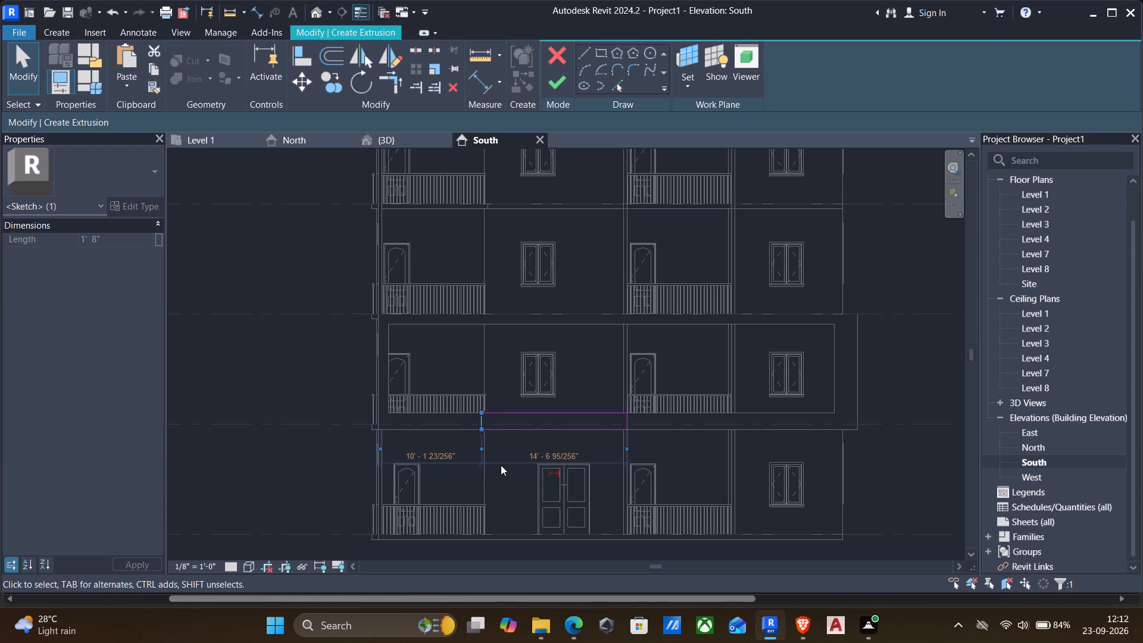
Nudge the rectangle's east edge inward by 4", narrowing the rectangle to about 13' 10".
{"action": "scroll", "coordinate": [557, 463], "scroll_direction": "up", "scroll_amount": 4}
{"action": "left_click", "coordinate": [673, 389]}
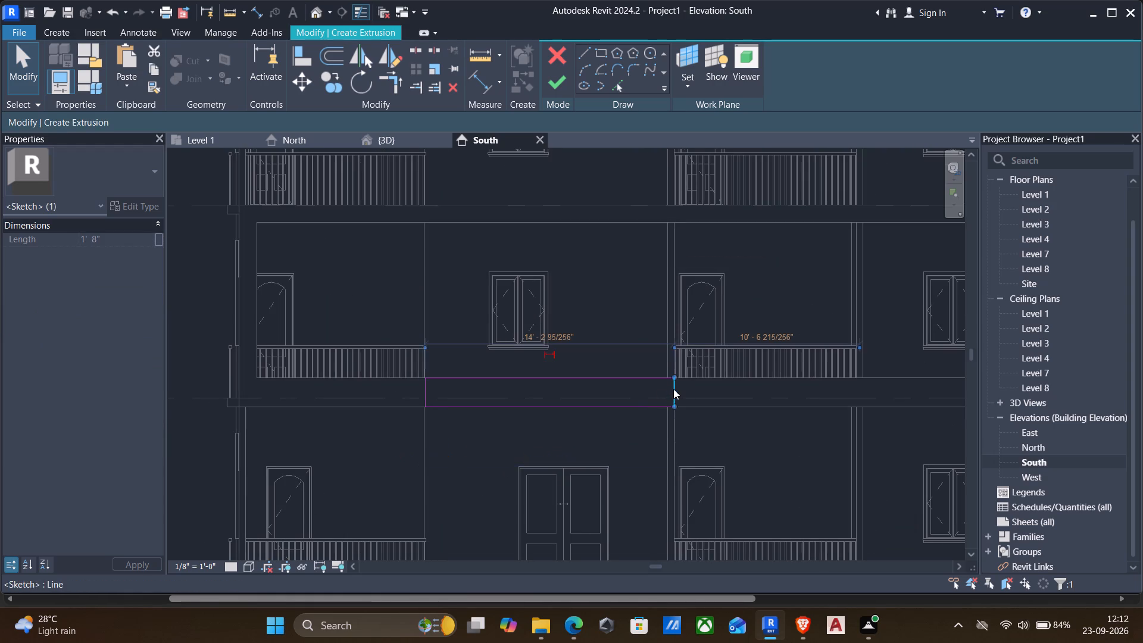
{"action": "key", "text": "Left"}
{"action": "key", "text": "Left"}
{"action": "key", "text": "Left"}
{"action": "key", "text": "Right"}
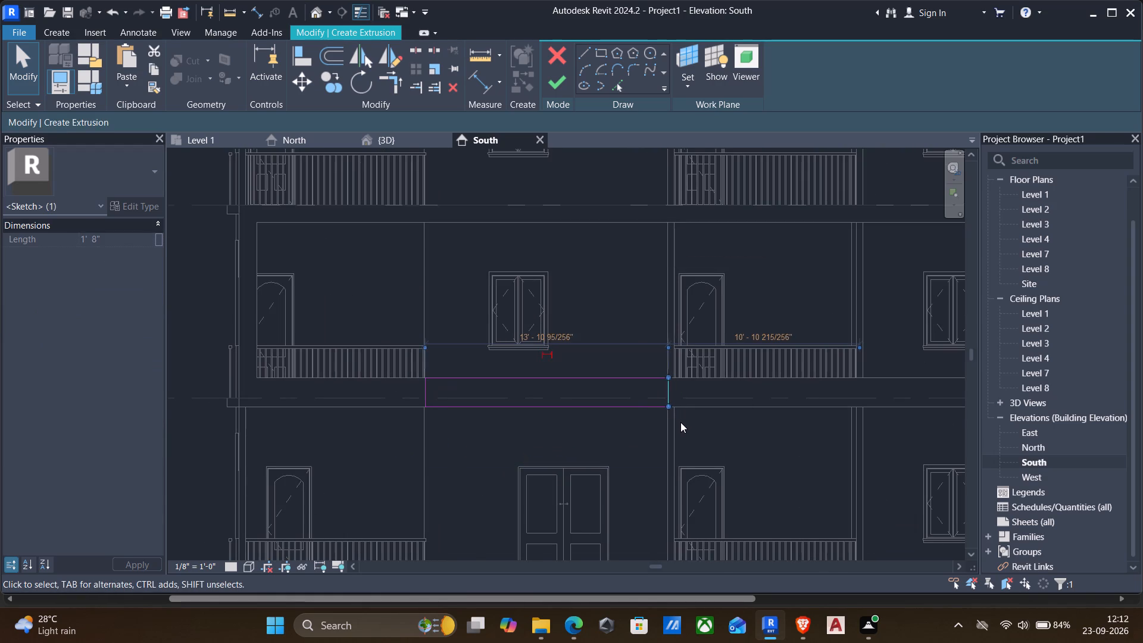
{"action": "scroll", "coordinate": [680, 422], "scroll_direction": "up", "scroll_amount": 4}
{"action": "key", "text": "Escape"}
Examine up close how the rectangle's side edges line up with the adjacent walls and balcony railings.
{"action": "scroll", "coordinate": [582, 399], "scroll_direction": "down", "scroll_amount": 4}
{"action": "scroll", "coordinate": [620, 372], "scroll_direction": "up", "scroll_amount": 5}
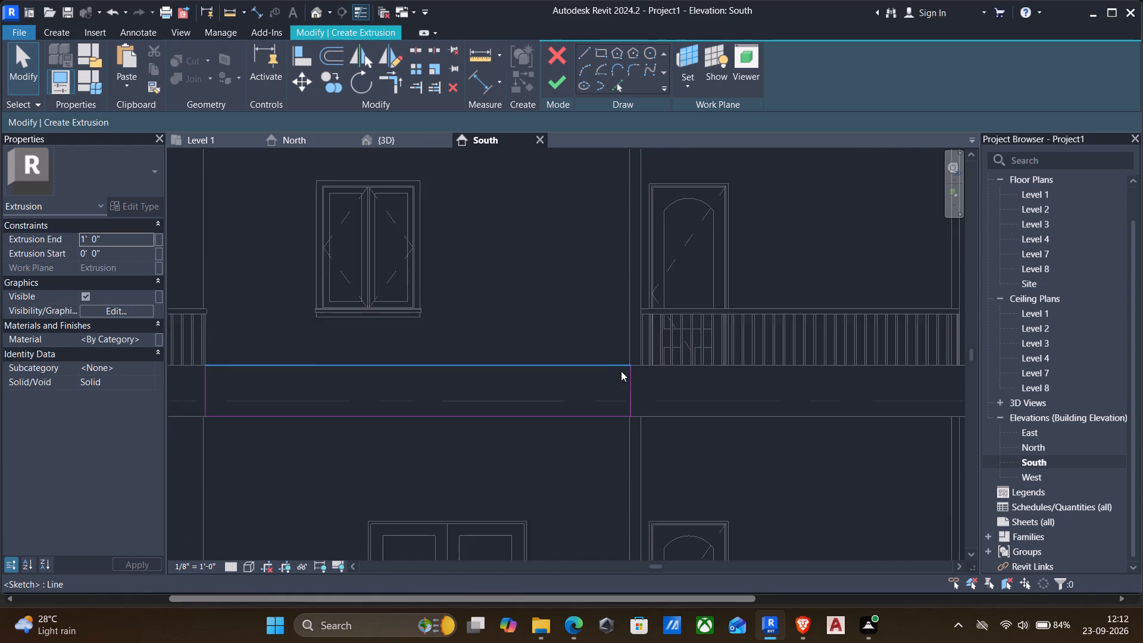
{"action": "scroll", "coordinate": [621, 371], "scroll_direction": "up", "scroll_amount": 3}
{"action": "scroll", "coordinate": [620, 447], "scroll_direction": "down", "scroll_amount": 6}
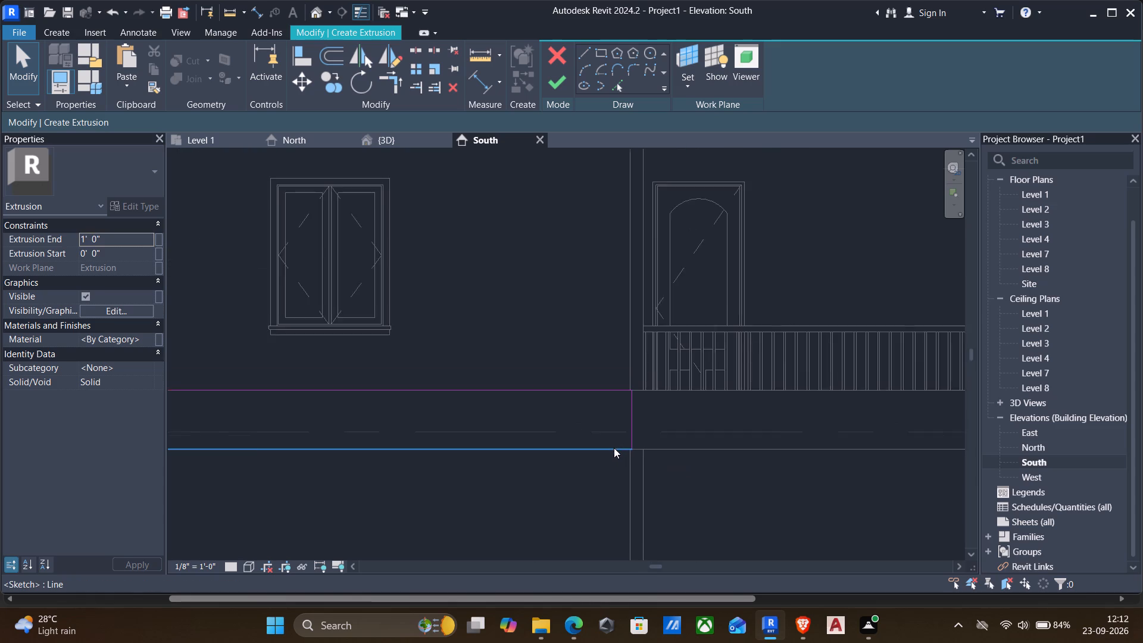
{"action": "scroll", "coordinate": [614, 448], "scroll_direction": "down", "scroll_amount": 2}
{"action": "scroll", "coordinate": [386, 422], "scroll_direction": "up", "scroll_amount": 8}
{"action": "scroll", "coordinate": [379, 436], "scroll_direction": "down", "scroll_amount": 1}
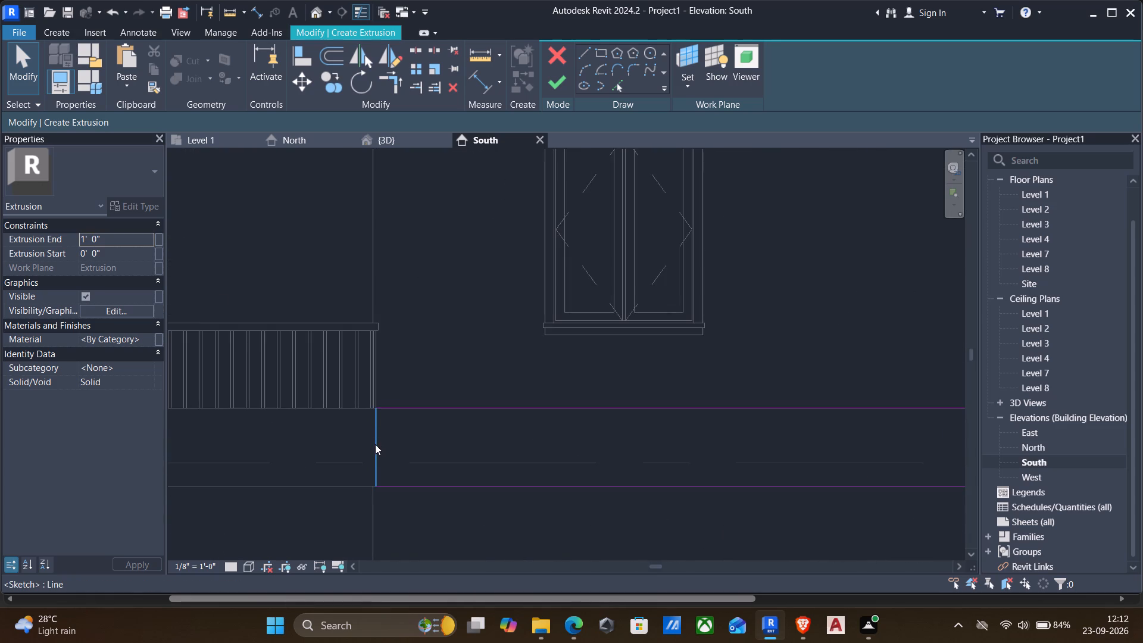
{"action": "scroll", "coordinate": [376, 445], "scroll_direction": "up", "scroll_amount": 3}
{"action": "scroll", "coordinate": [374, 457], "scroll_direction": "down", "scroll_amount": 10}
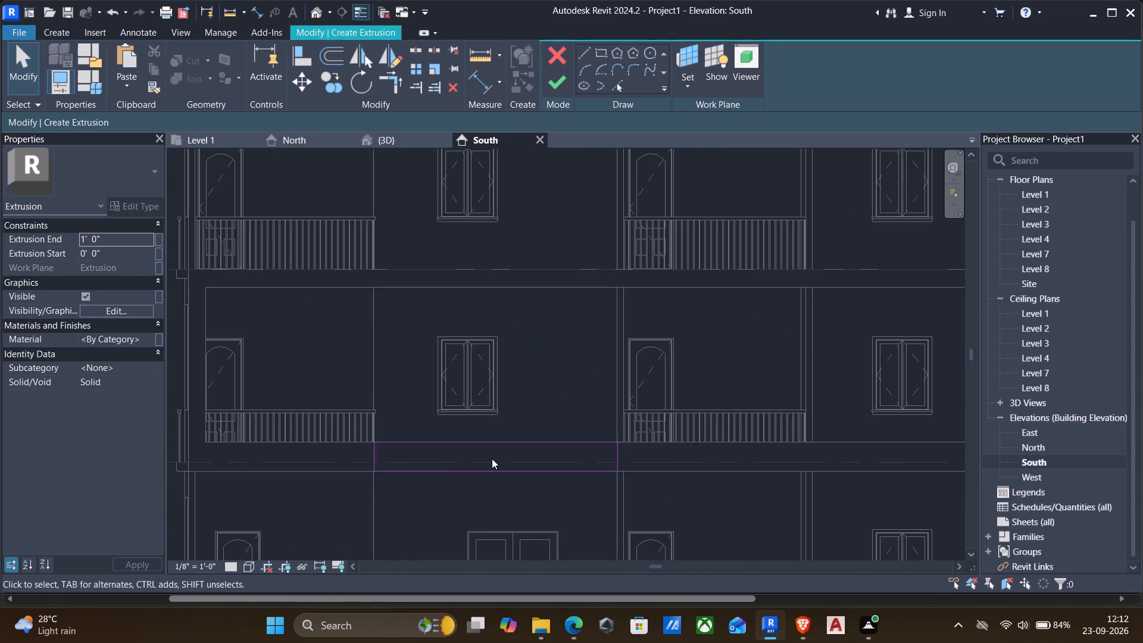
{"action": "scroll", "coordinate": [615, 466], "scroll_direction": "up", "scroll_amount": 9}
{"action": "scroll", "coordinate": [622, 422], "scroll_direction": "down", "scroll_amount": 5}
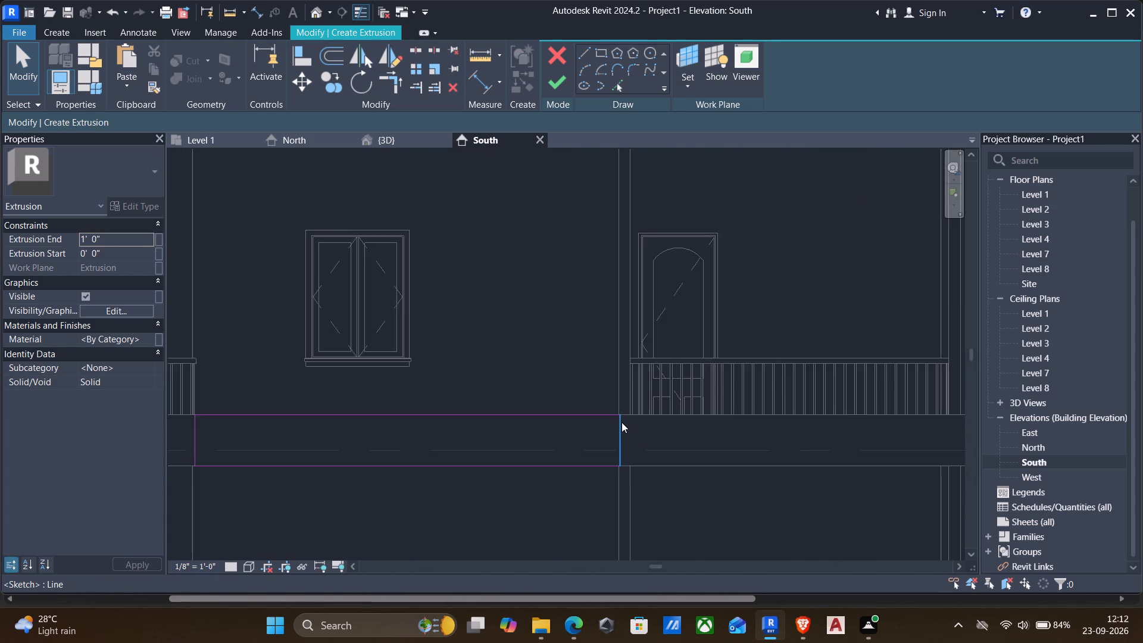
{"action": "scroll", "coordinate": [622, 422], "scroll_direction": "down", "scroll_amount": 5}
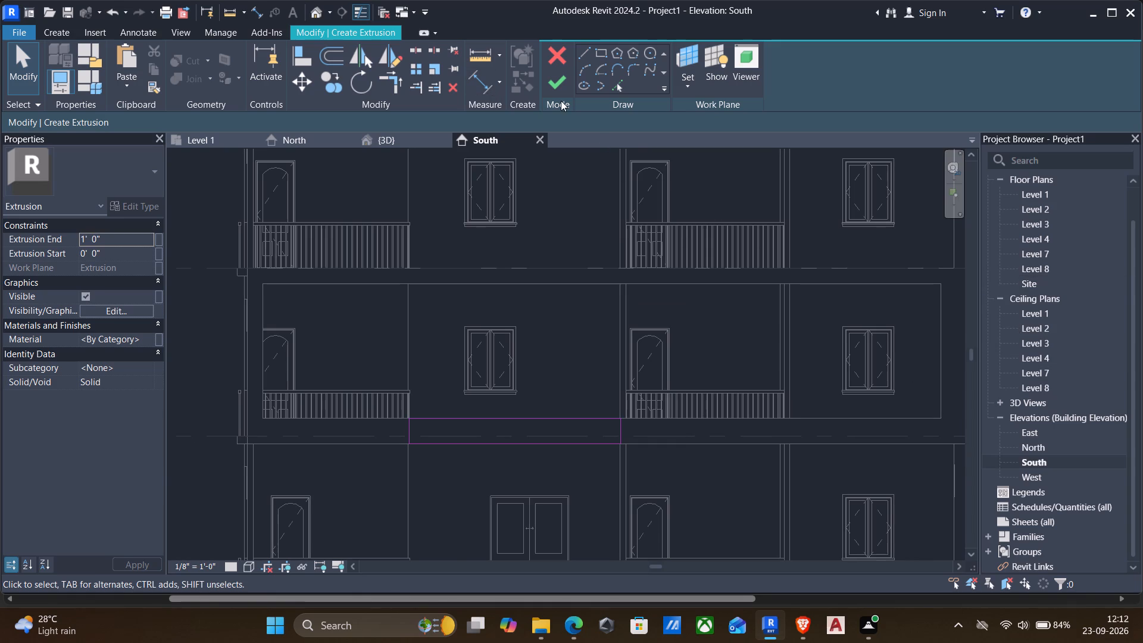
Complete the extrusion of the rectangle with a depth of 1' 0".
{"action": "left_click", "coordinate": [563, 86]}
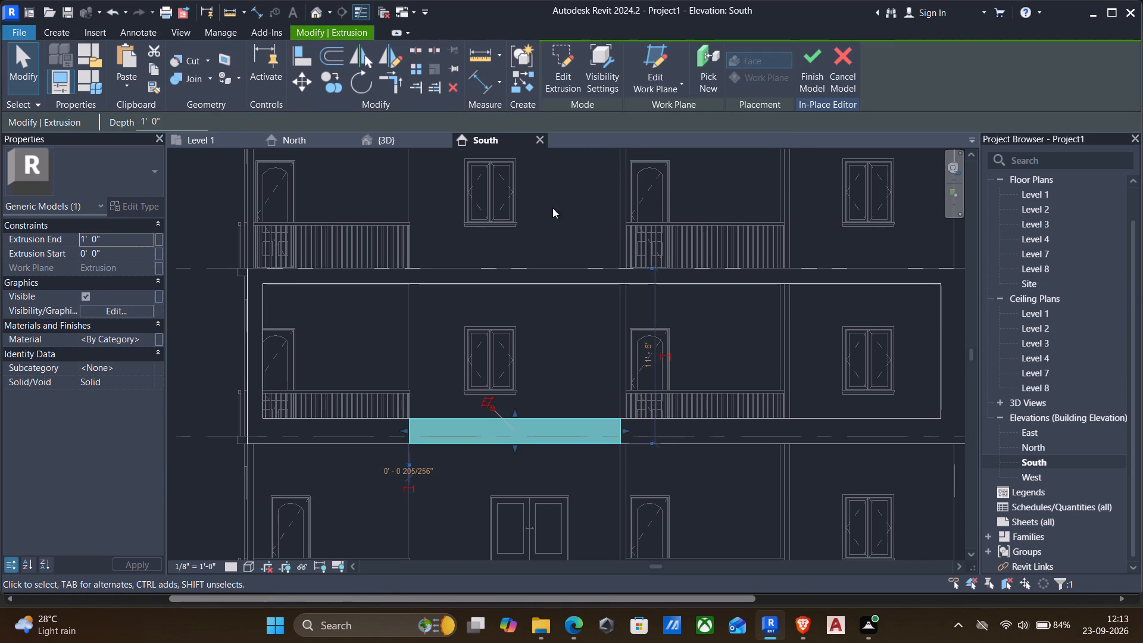
Examine in 3D how the 1' extrusion above the entrance door sits against the Level 2 frame.
{"action": "scroll", "coordinate": [545, 225], "scroll_direction": "down", "scroll_amount": 4}
{"action": "middle_click_drag", "start_coordinate": [543, 262], "coordinate": [471, 327], "text": "shift"}
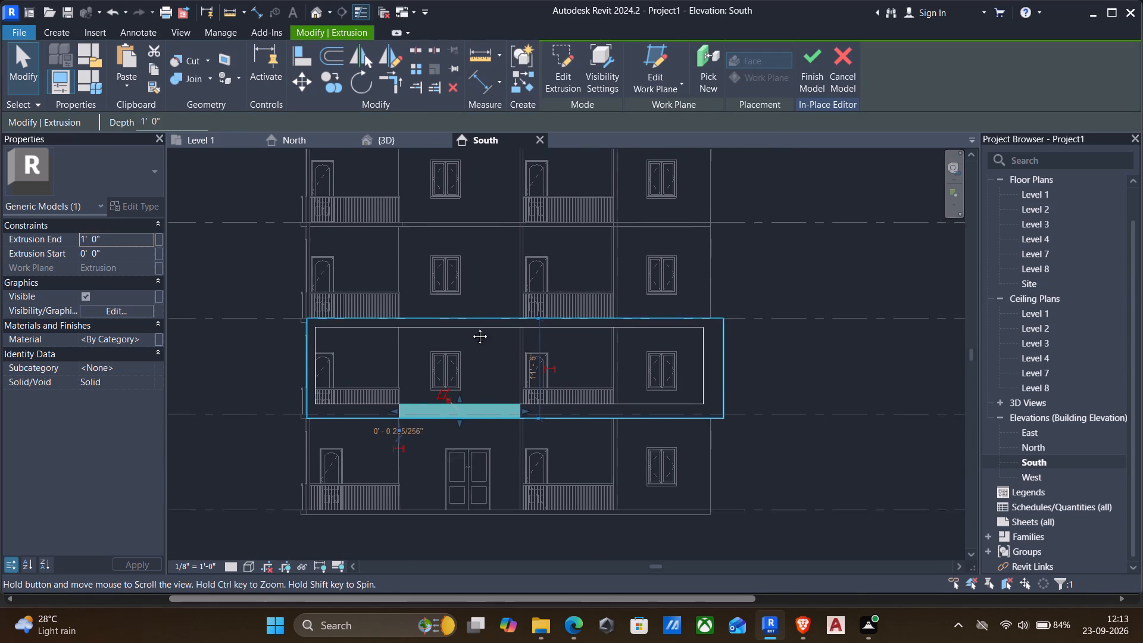
{"action": "middle_click_drag", "start_coordinate": [471, 327], "coordinate": [465, 339], "text": "shift"}
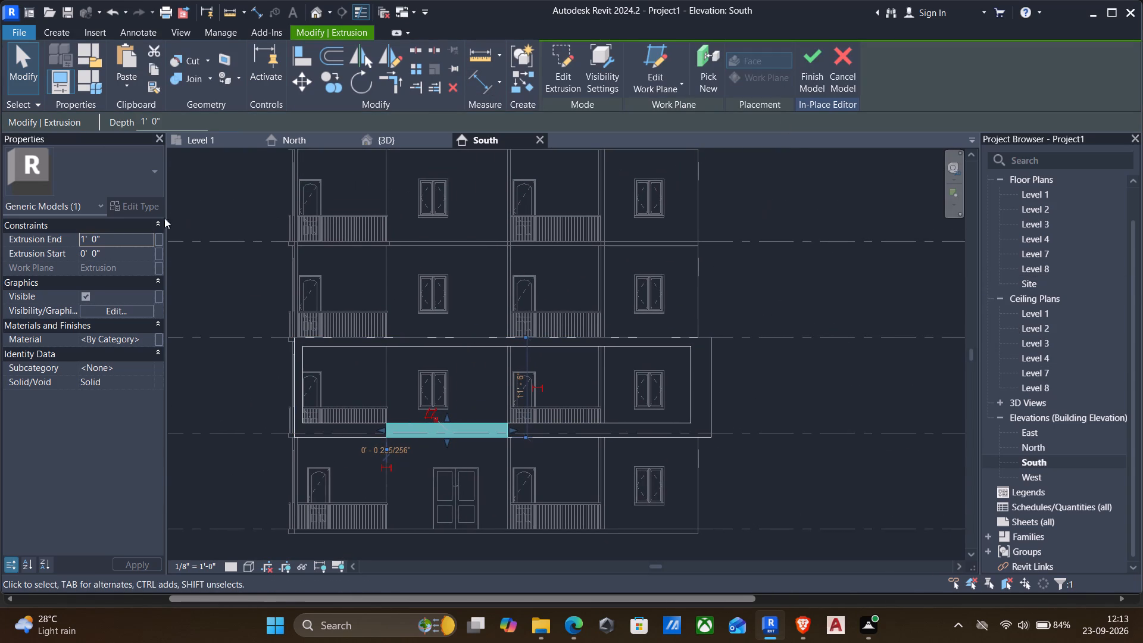
{"action": "left_click", "coordinate": [314, 11]}
{"action": "middle_click_drag", "start_coordinate": [493, 348], "coordinate": [469, 360], "text": "shift"}
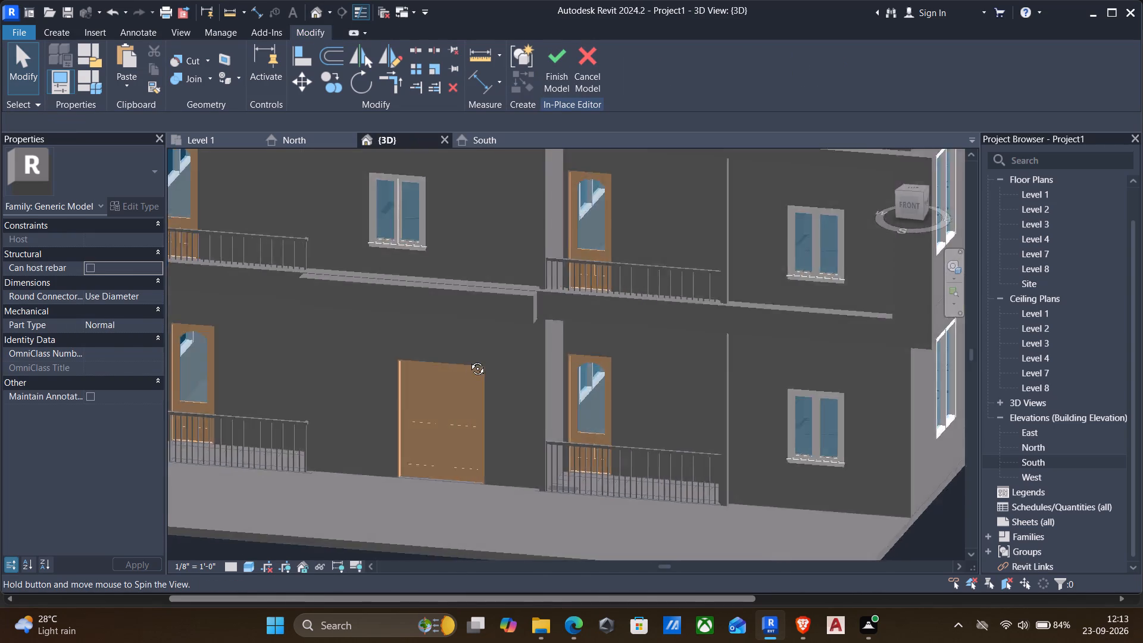
{"action": "middle_click_drag", "start_coordinate": [469, 360], "coordinate": [514, 236], "text": "shift"}
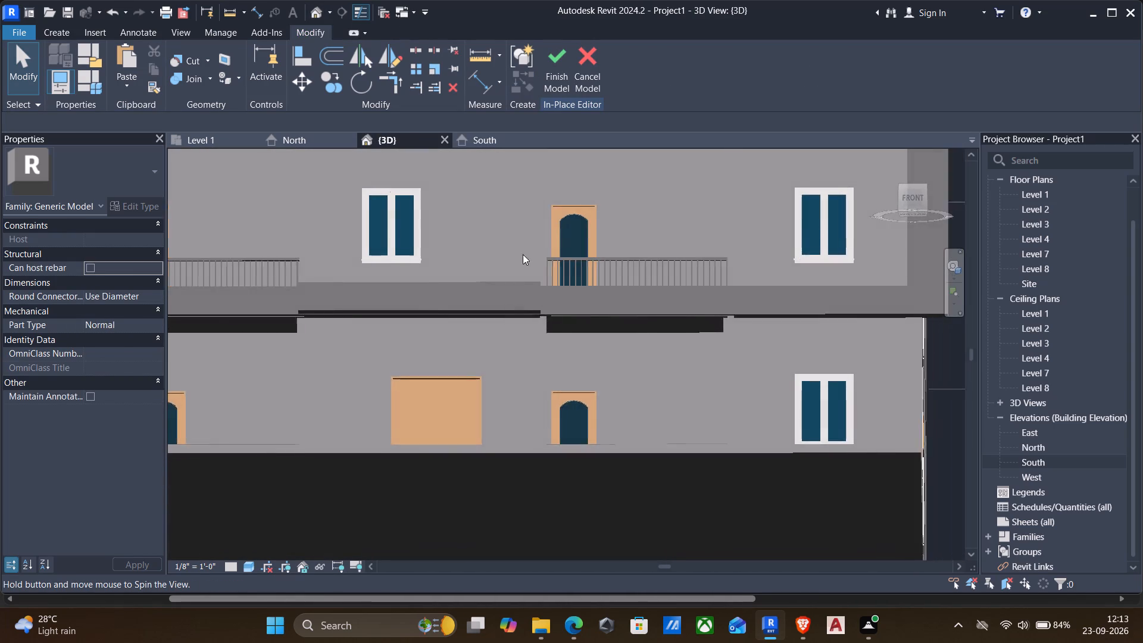
{"action": "scroll", "coordinate": [561, 317], "scroll_direction": "up", "scroll_amount": 5}
{"action": "scroll", "coordinate": [460, 345], "scroll_direction": "up", "scroll_amount": 1}
{"action": "middle_click_drag", "start_coordinate": [456, 345], "coordinate": [477, 282]}
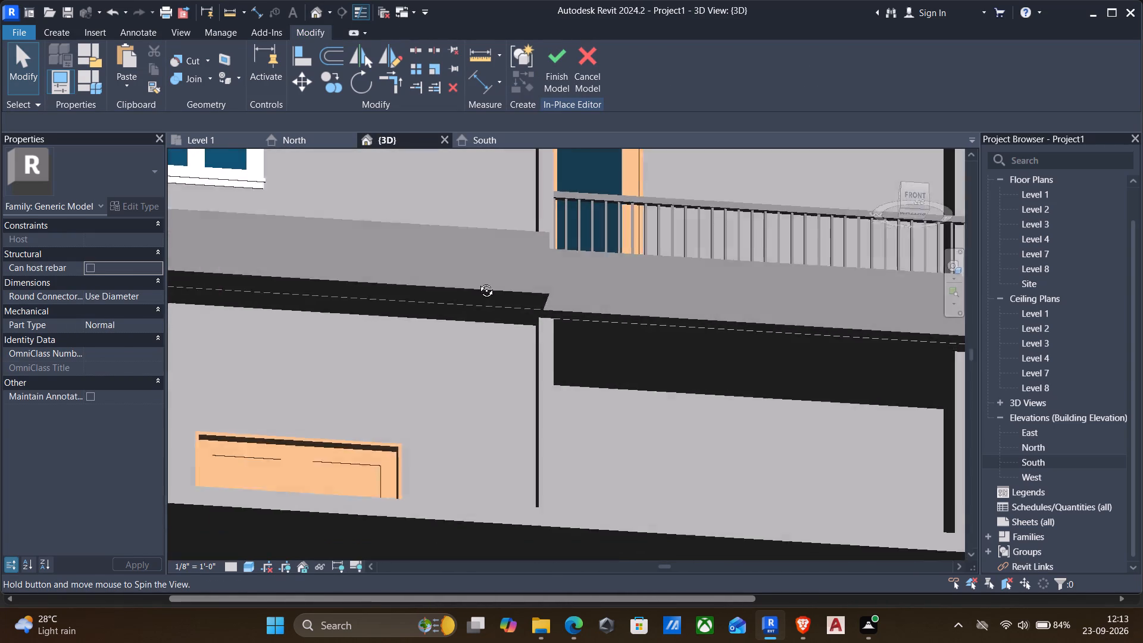
{"action": "middle_click_drag", "start_coordinate": [477, 282], "coordinate": [345, 404]}
{"action": "scroll", "coordinate": [398, 371], "scroll_direction": "down", "scroll_amount": 3}
{"action": "middle_click_drag", "start_coordinate": [397, 372], "coordinate": [452, 335]}
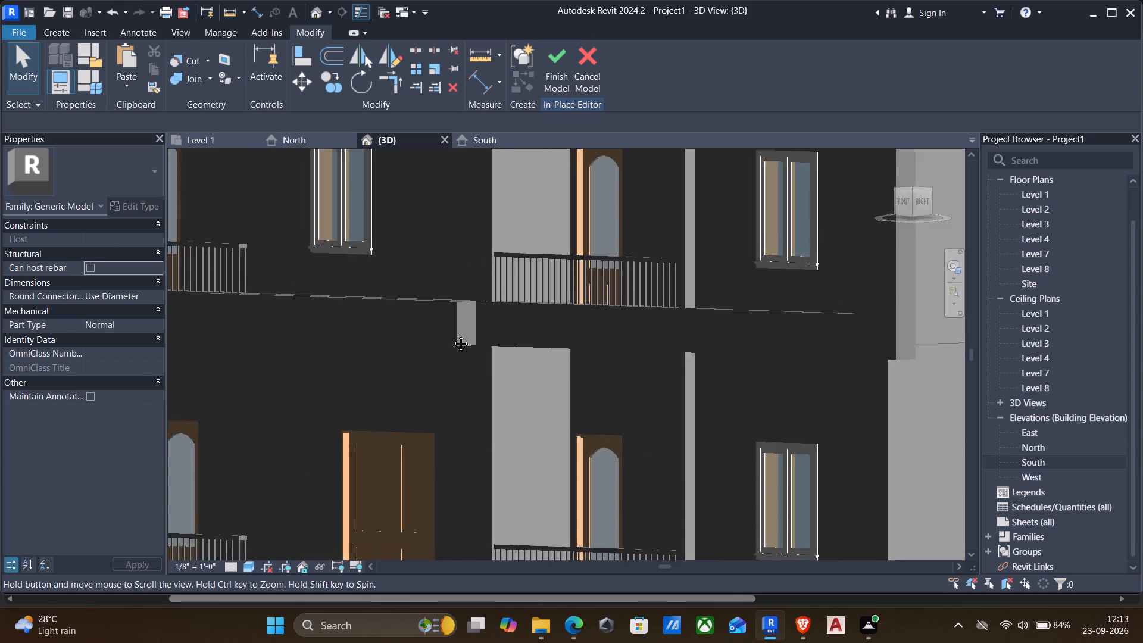
{"action": "middle_click_drag", "start_coordinate": [452, 335], "coordinate": [545, 298]}
{"action": "scroll", "coordinate": [539, 298], "scroll_direction": "down", "scroll_amount": 3}
{"action": "middle_click_drag", "start_coordinate": [496, 294], "coordinate": [501, 343], "text": "shift"}
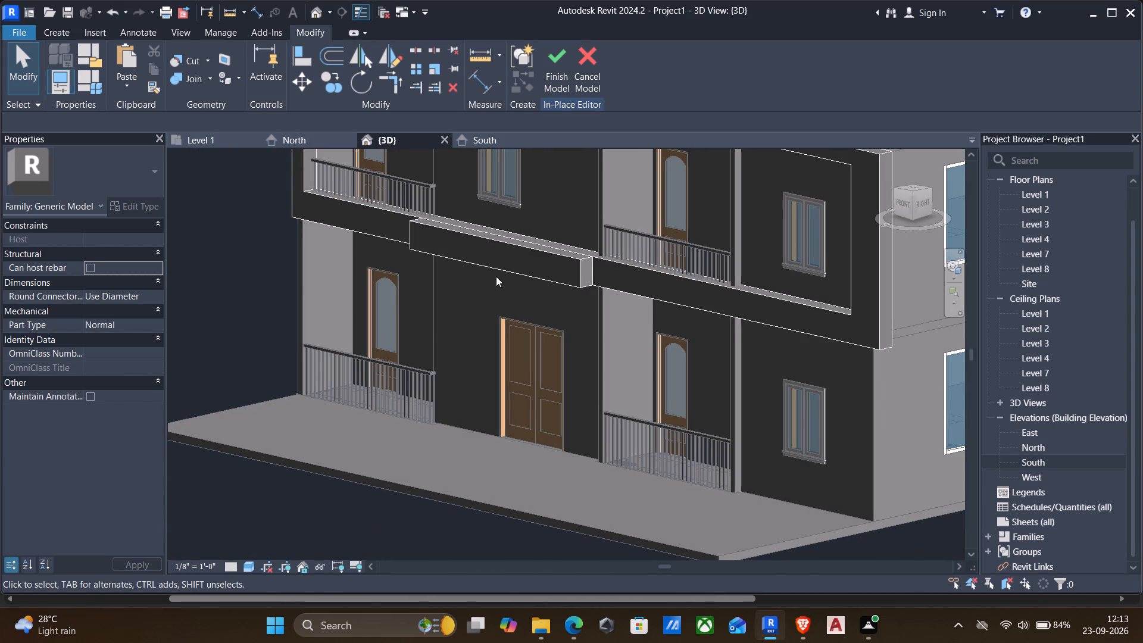
Finish the in-place frame model.
{"action": "left_click", "coordinate": [552, 55]}
Stretch the front face of the extrusion above the entrance outward into a deep canopy, giving a model volume of about 417 CF.
{"action": "left_click", "coordinate": [571, 263]}
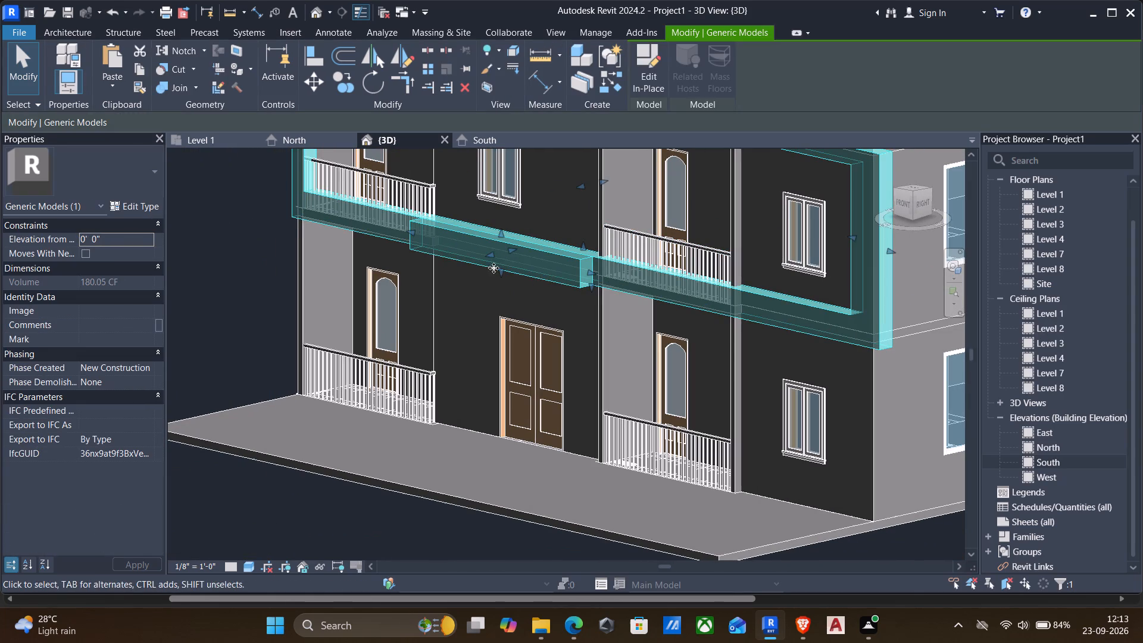
{"action": "left_click_drag", "start_coordinate": [491, 255], "coordinate": [358, 360]}
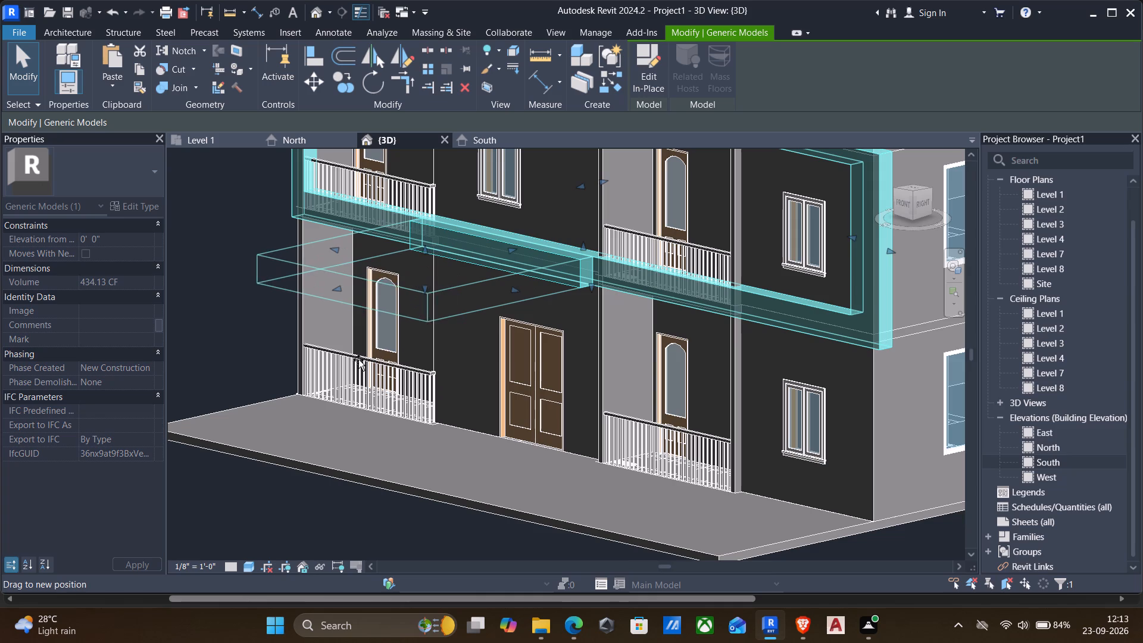
{"action": "left_click_drag", "start_coordinate": [358, 360], "coordinate": [385, 357]}
{"action": "key", "text": "Escape"}
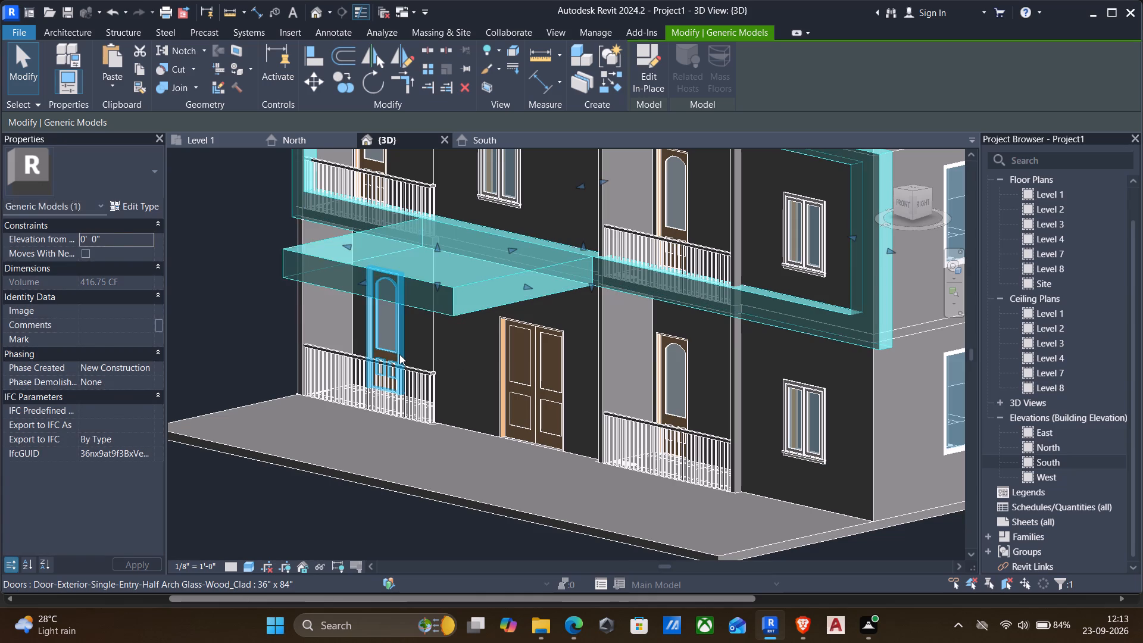
Examine the stretched canopy and the Level 2 frame from the front and the east side of the building.
{"action": "scroll", "coordinate": [348, 348], "scroll_direction": "down", "scroll_amount": 2}
{"action": "middle_click_drag", "start_coordinate": [377, 359], "coordinate": [519, 258], "text": "shift"}
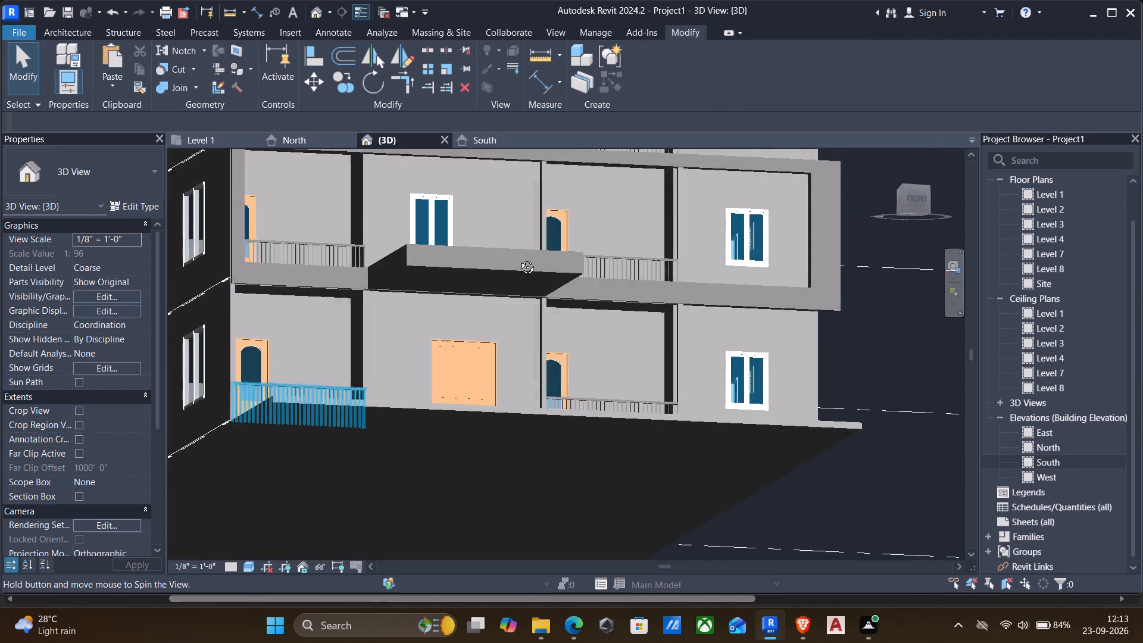
{"action": "middle_click_drag", "start_coordinate": [519, 258], "coordinate": [417, 317], "text": "shift"}
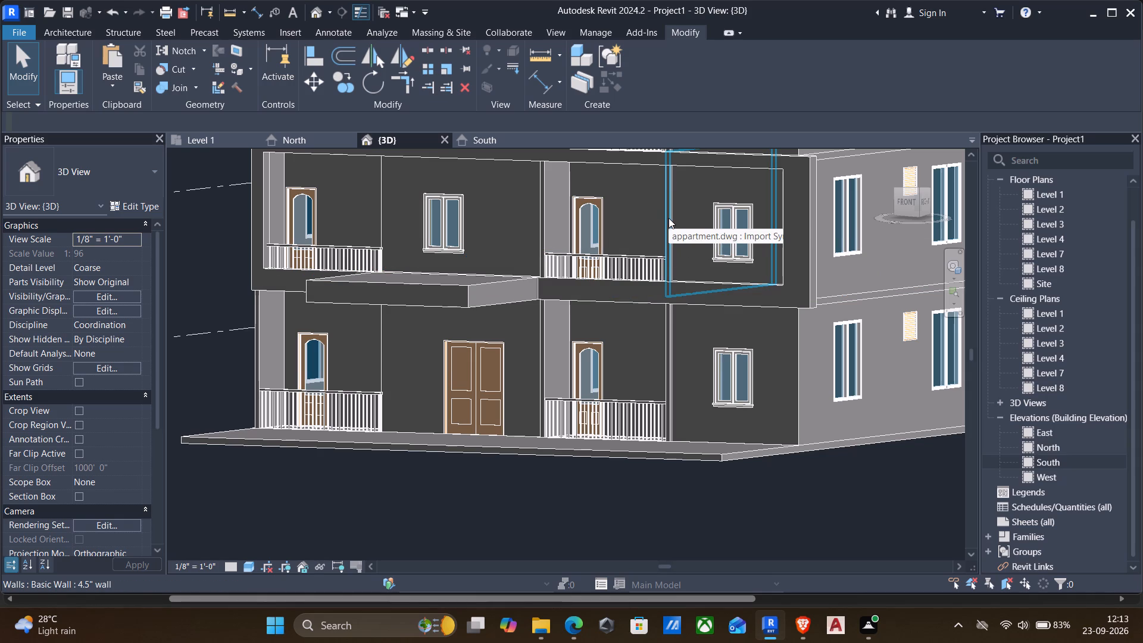
{"action": "scroll", "coordinate": [642, 198], "scroll_direction": "down", "scroll_amount": 2}
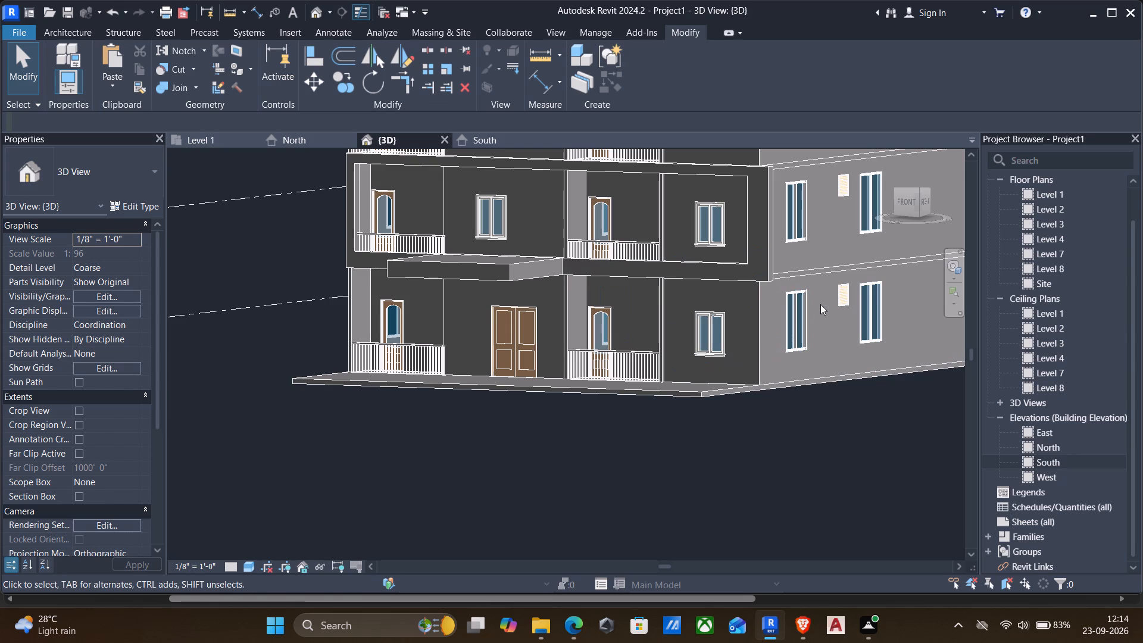
{"action": "scroll", "coordinate": [796, 271], "scroll_direction": "down", "scroll_amount": 2}
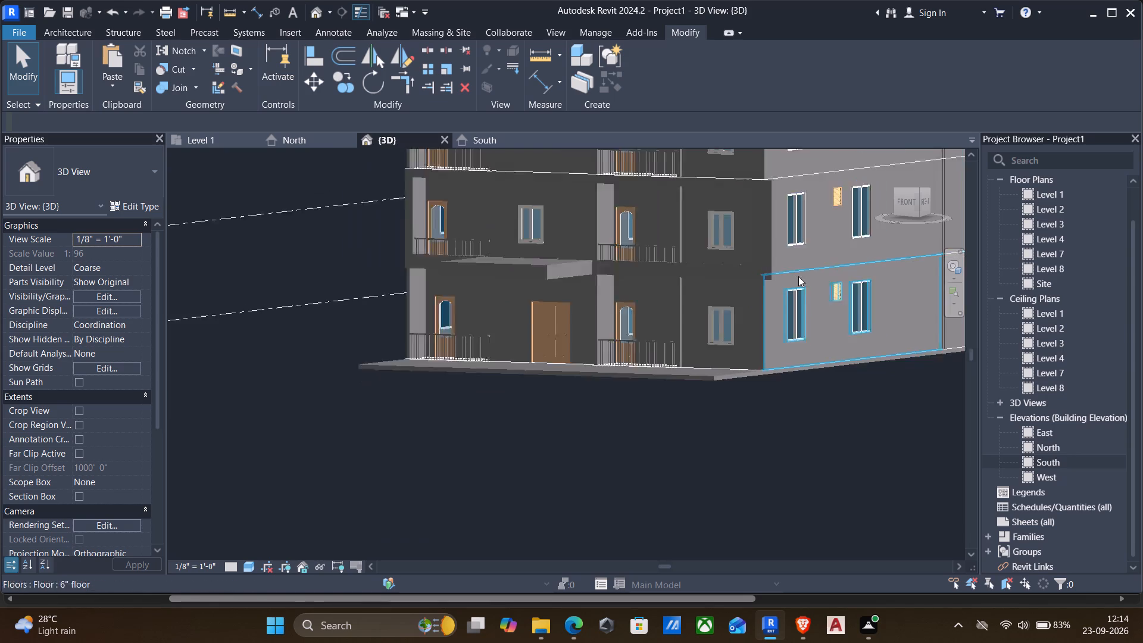
{"action": "scroll", "coordinate": [798, 276], "scroll_direction": "down", "scroll_amount": 1}
{"action": "middle_click_drag", "start_coordinate": [873, 279], "coordinate": [638, 333]}
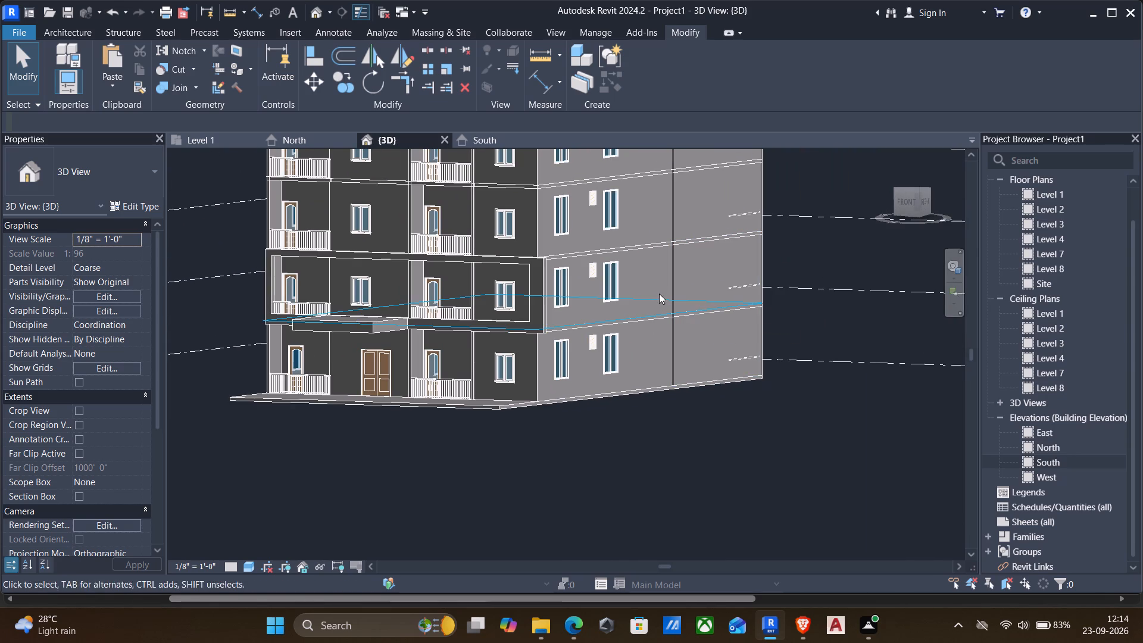
{"action": "middle_click_drag", "start_coordinate": [644, 297], "coordinate": [475, 299], "text": "shift"}
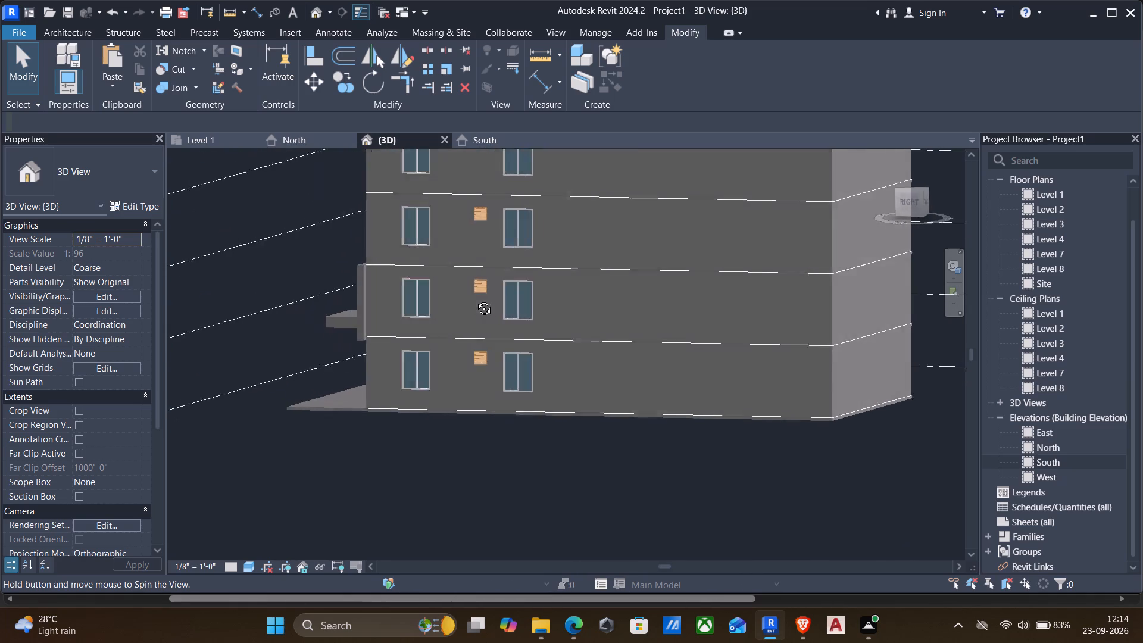
{"action": "middle_click_drag", "start_coordinate": [475, 299], "coordinate": [601, 316], "text": "shift"}
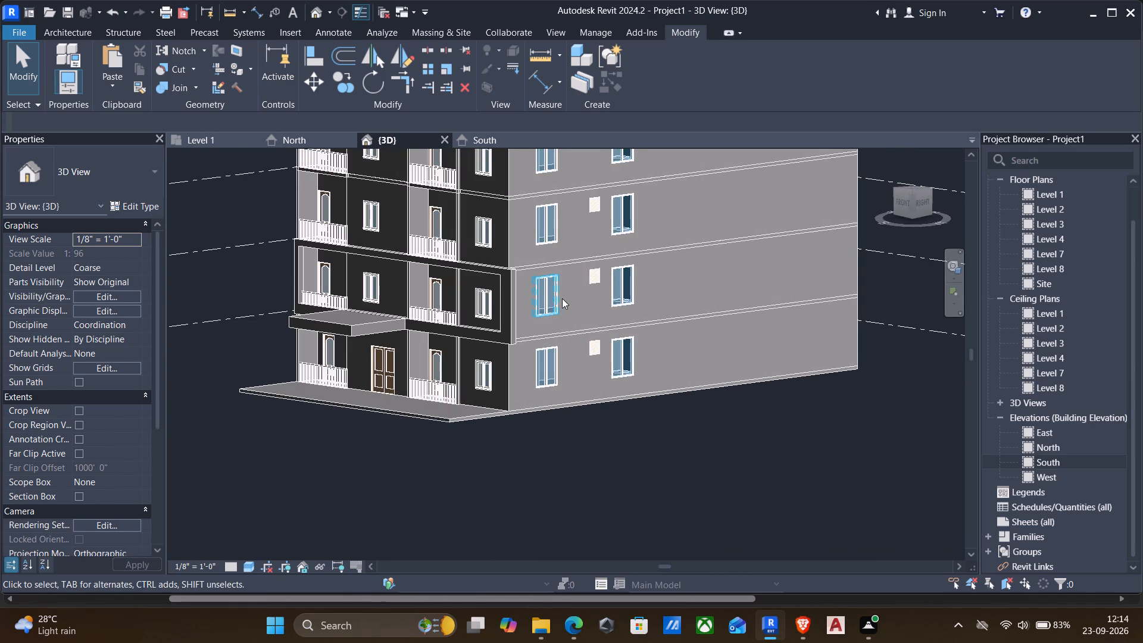
{"action": "left_click", "coordinate": [515, 315]}
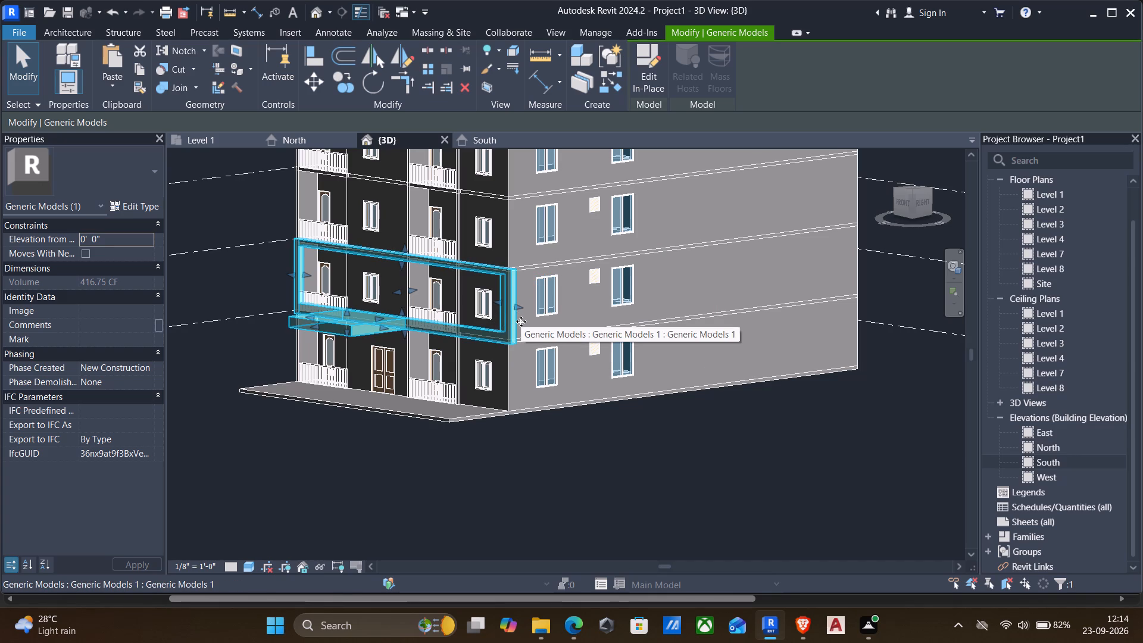
{"action": "key", "text": "Escape"}
Nudge the Level 2 4.5" wall beside the east balcony two steps toward the adjacent window, giving a wall length of about 16' 9".
{"action": "middle_click_drag", "start_coordinate": [530, 315], "coordinate": [513, 363], "text": "shift"}
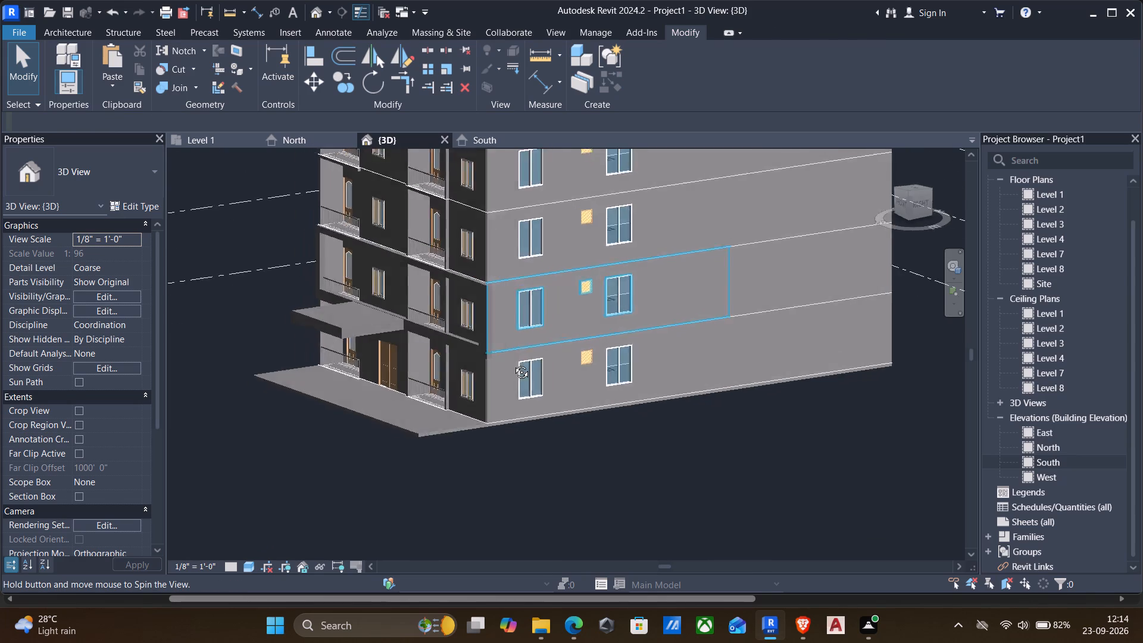
{"action": "middle_click_drag", "start_coordinate": [513, 363], "coordinate": [531, 411], "text": "shift"}
{"action": "scroll", "coordinate": [531, 411], "scroll_direction": "up", "scroll_amount": 1, "text": "shift"}
{"action": "scroll", "coordinate": [497, 331], "scroll_direction": "up", "scroll_amount": 3}
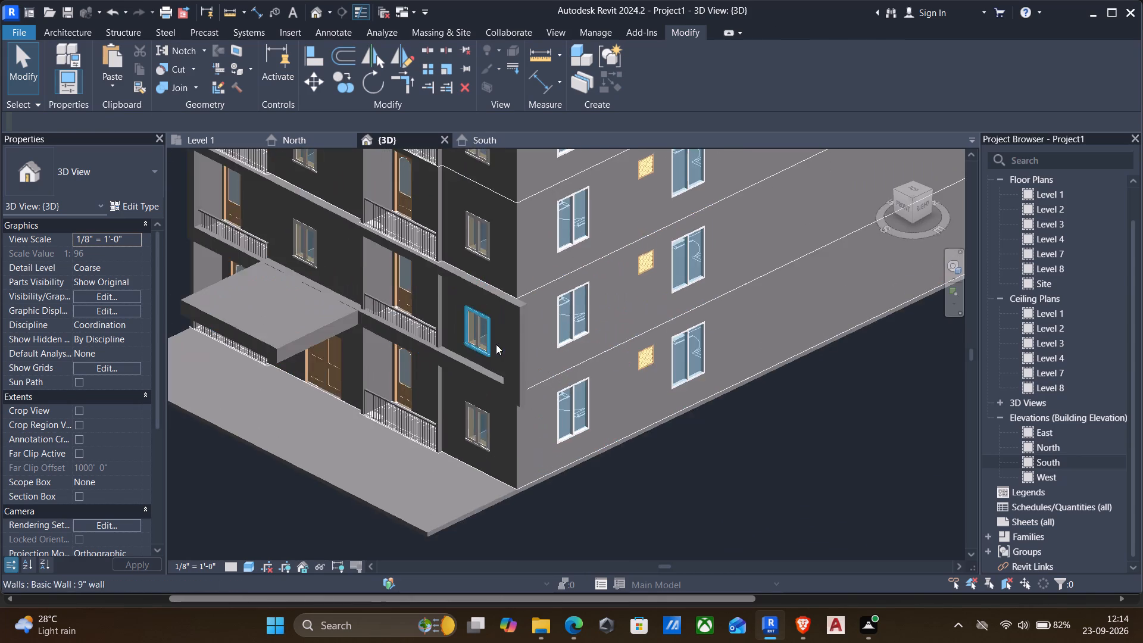
{"action": "scroll", "coordinate": [497, 350], "scroll_direction": "up", "scroll_amount": 4}
{"action": "scroll", "coordinate": [428, 358], "scroll_direction": "up", "scroll_amount": 4}
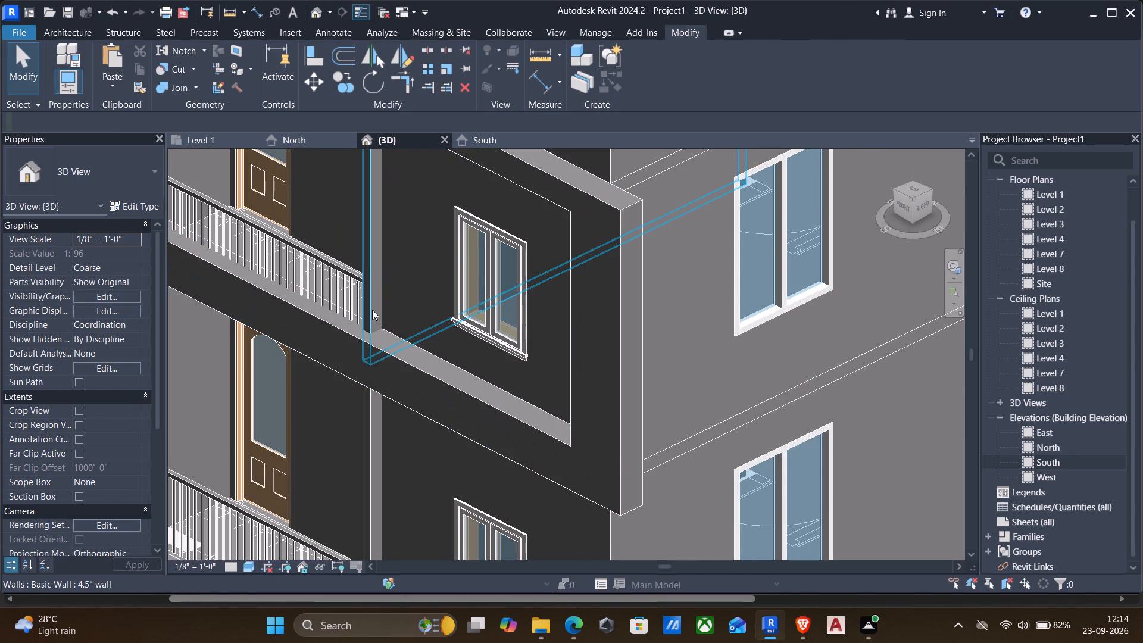
{"action": "left_click", "coordinate": [372, 310]}
{"action": "scroll", "coordinate": [402, 268], "scroll_direction": "down", "scroll_amount": 4}
{"action": "middle_click_drag", "start_coordinate": [428, 263], "coordinate": [467, 336]}
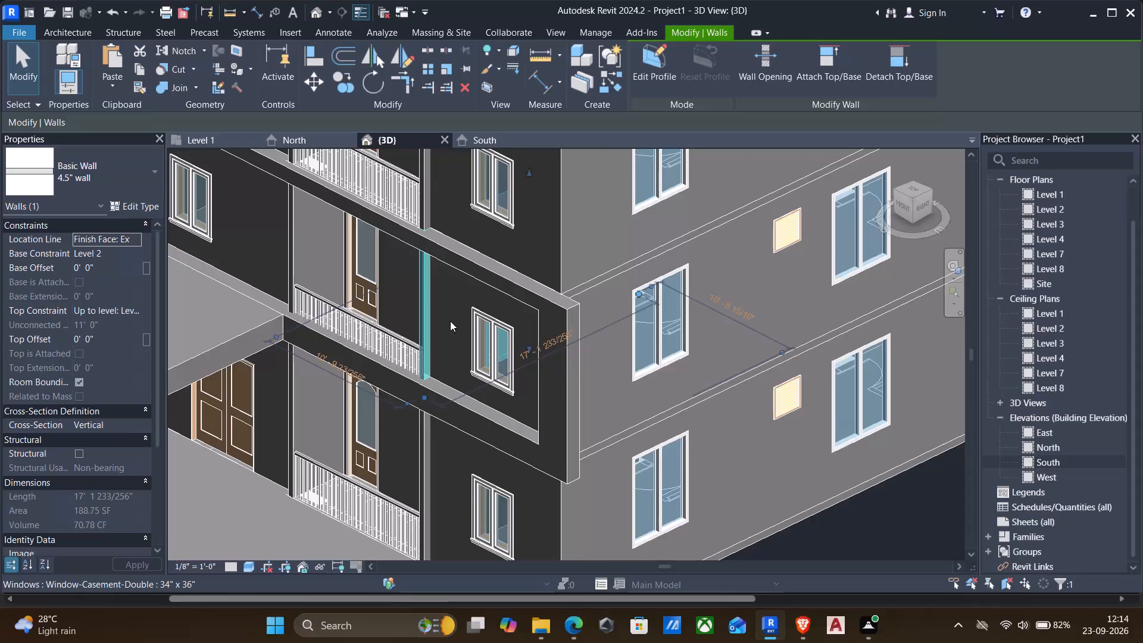
{"action": "scroll", "coordinate": [460, 319], "scroll_direction": "down", "scroll_amount": 3}
{"action": "key", "text": "Right"}
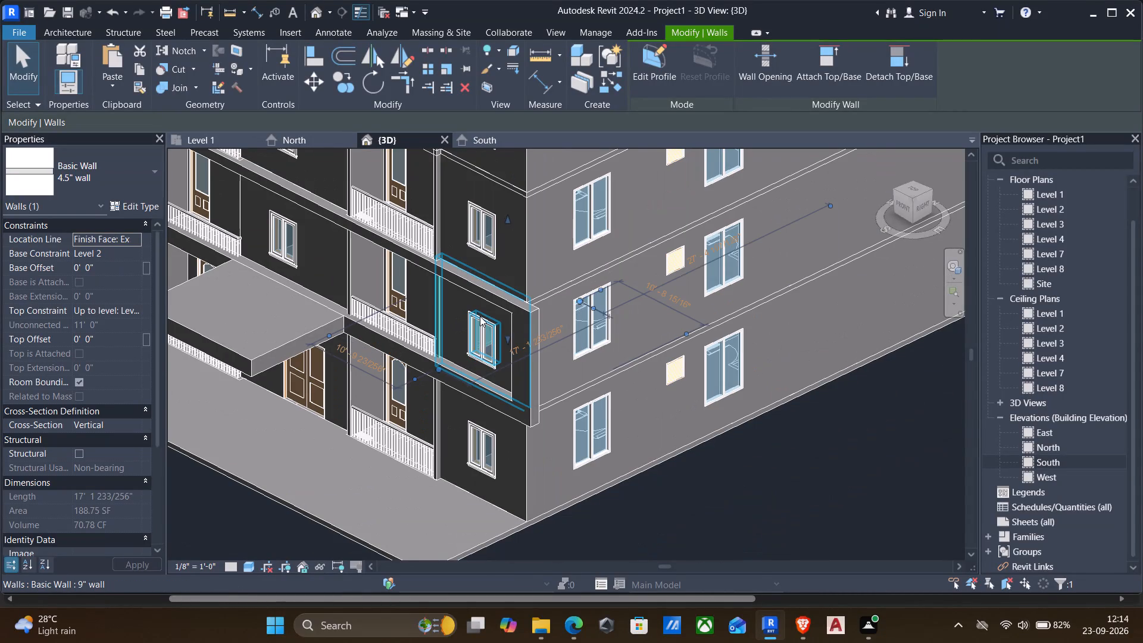
{"action": "key", "text": "Right"}
Delete the railing of the east balcony on Level 2, inside the frame.
{"action": "scroll", "coordinate": [434, 311], "scroll_direction": "up", "scroll_amount": 4}
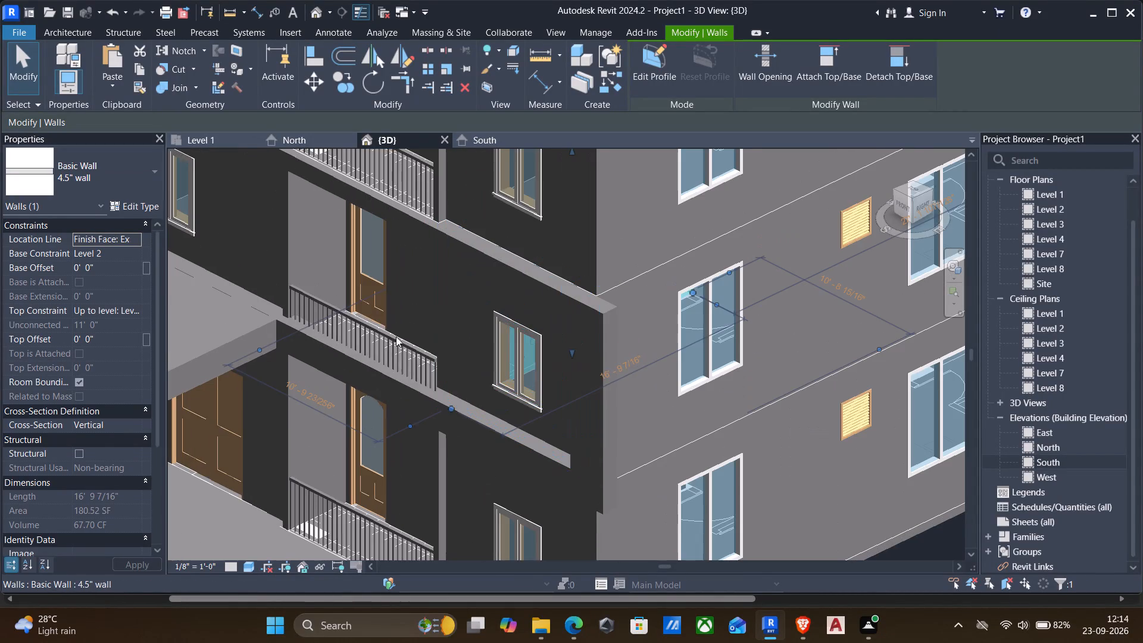
{"action": "left_click", "coordinate": [395, 339]}
{"action": "key", "text": "Delete"}
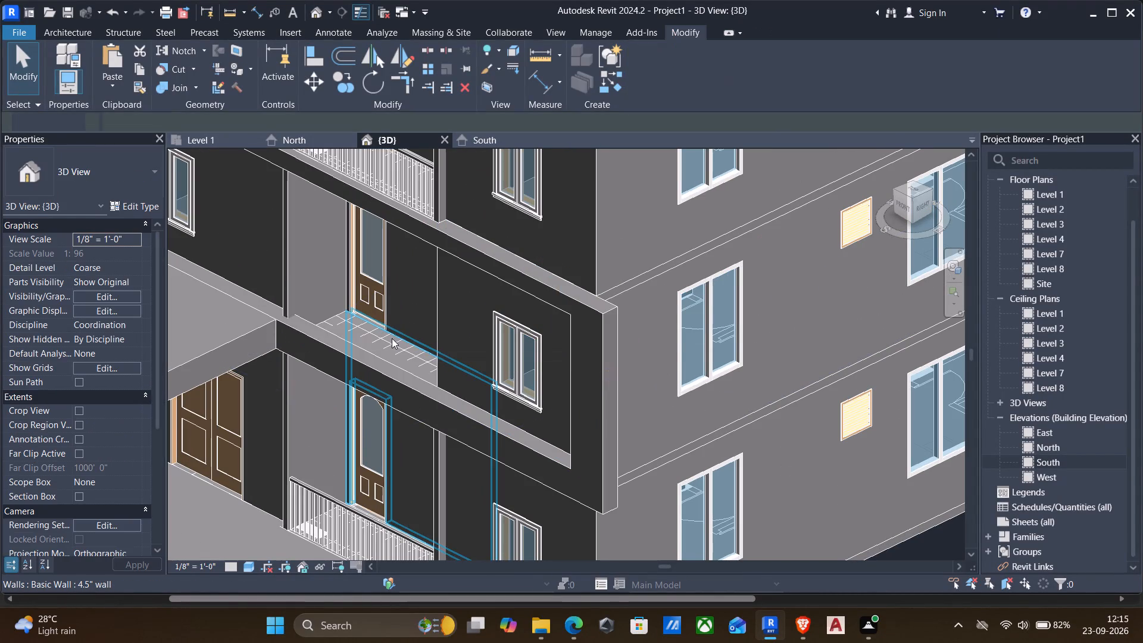
Examine the open Level 2 balcony, the frame and the entrance canopy from above and from both sides of the facade.
{"action": "scroll", "coordinate": [386, 329], "scroll_direction": "down", "scroll_amount": 2}
{"action": "scroll", "coordinate": [374, 306], "scroll_direction": "up", "scroll_amount": 4}
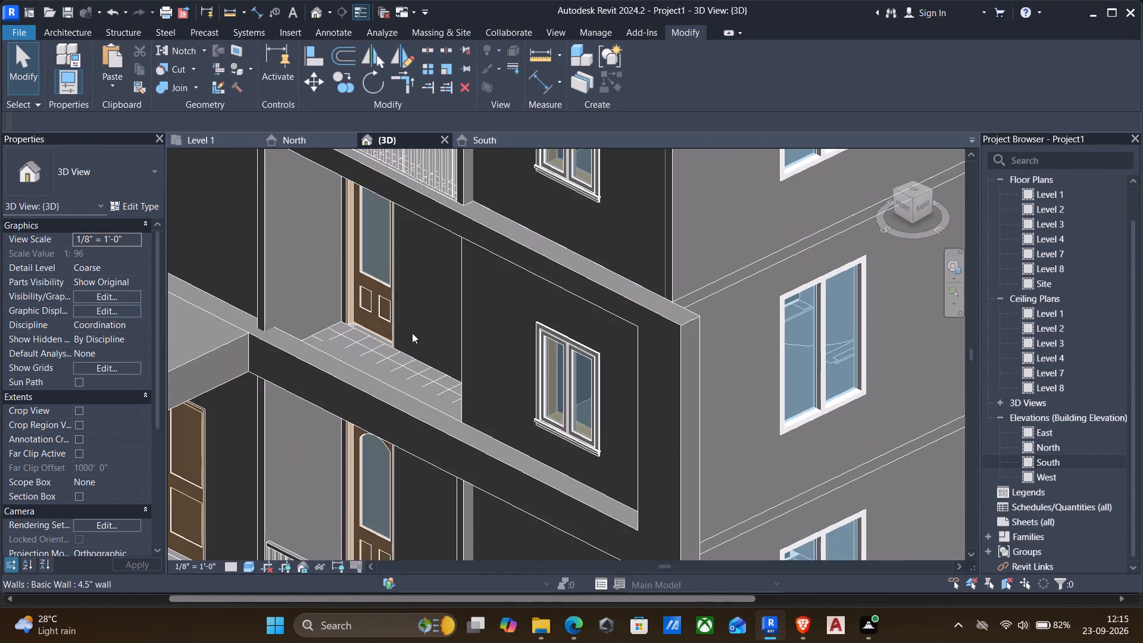
{"action": "scroll", "coordinate": [432, 353], "scroll_direction": "down", "scroll_amount": 2}
{"action": "middle_click_drag", "start_coordinate": [464, 353], "coordinate": [391, 395], "text": "shift"}
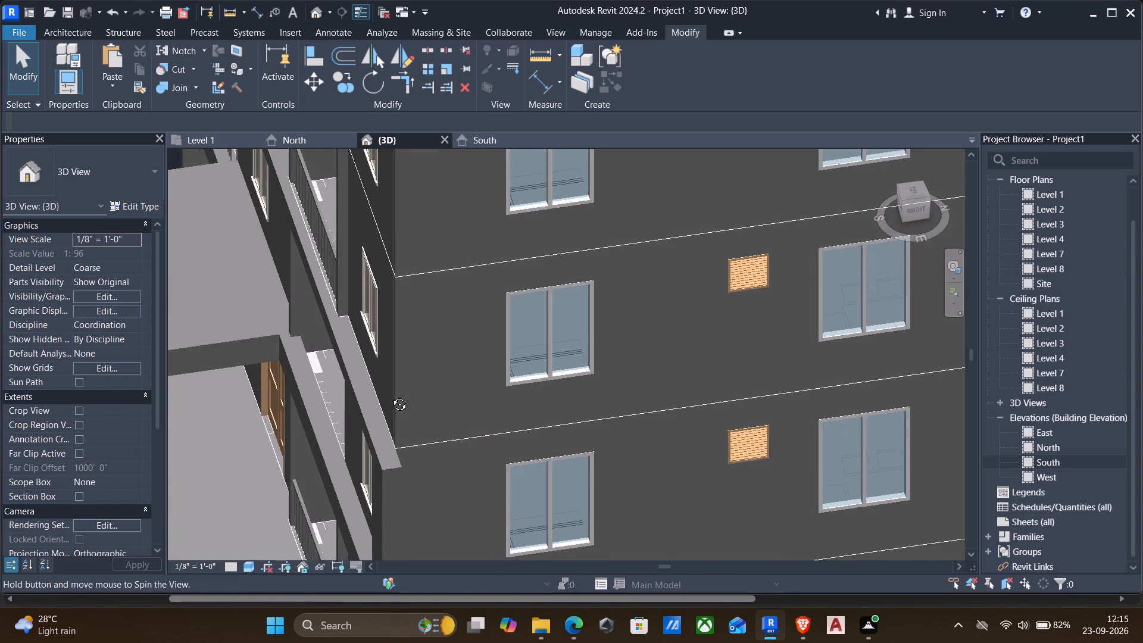
{"action": "middle_click_drag", "start_coordinate": [391, 395], "coordinate": [382, 399], "text": "shift"}
{"action": "scroll", "coordinate": [387, 394], "scroll_direction": "down", "scroll_amount": 3}
{"action": "middle_click_drag", "start_coordinate": [402, 386], "coordinate": [448, 355]}
{"action": "scroll", "coordinate": [283, 363], "scroll_direction": "up", "scroll_amount": 4}
{"action": "middle_click_drag", "start_coordinate": [420, 350], "coordinate": [585, 345], "text": "shift"}
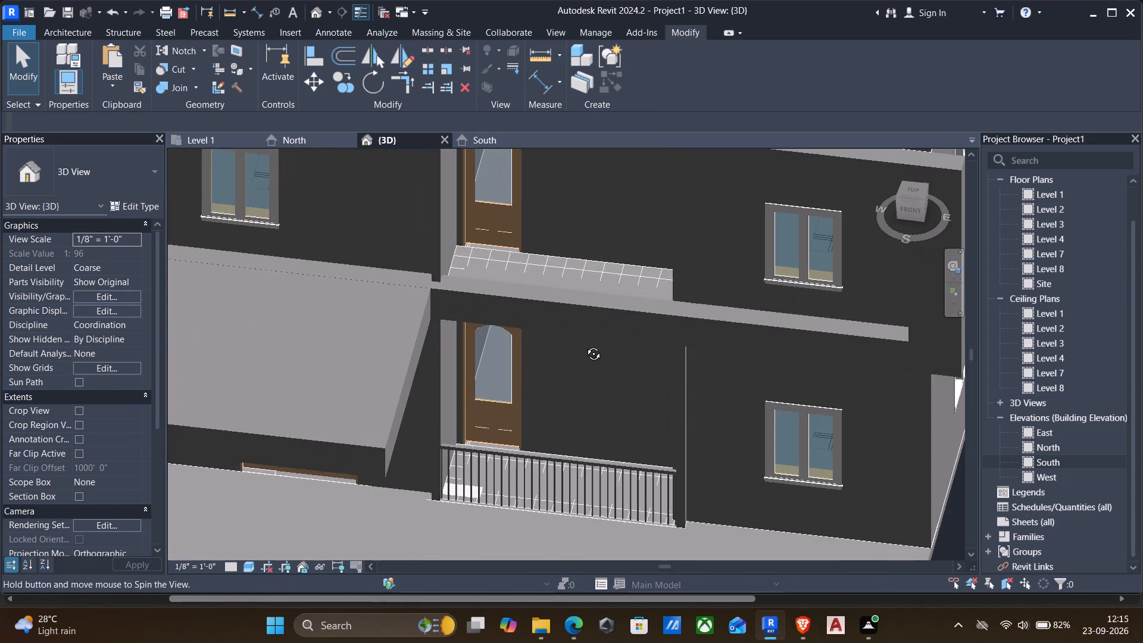
{"action": "middle_click_drag", "start_coordinate": [585, 345], "coordinate": [586, 395], "text": "shift"}
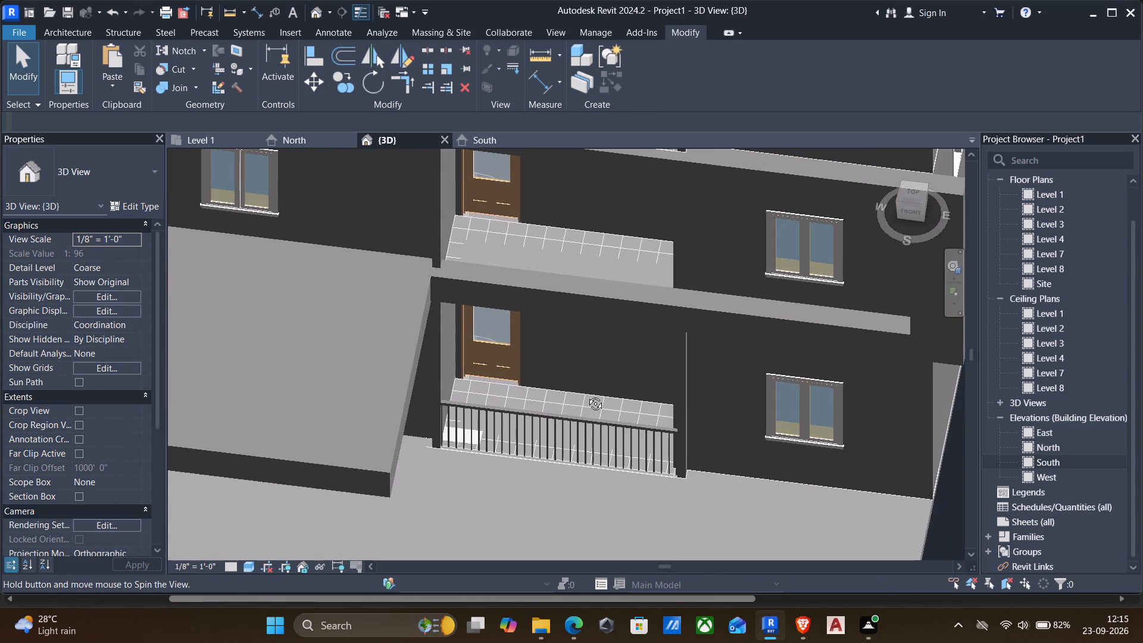
{"action": "middle_click_drag", "start_coordinate": [586, 395], "coordinate": [641, 446], "text": "shift"}
{"action": "scroll", "coordinate": [657, 398], "scroll_direction": "down", "scroll_amount": 3}
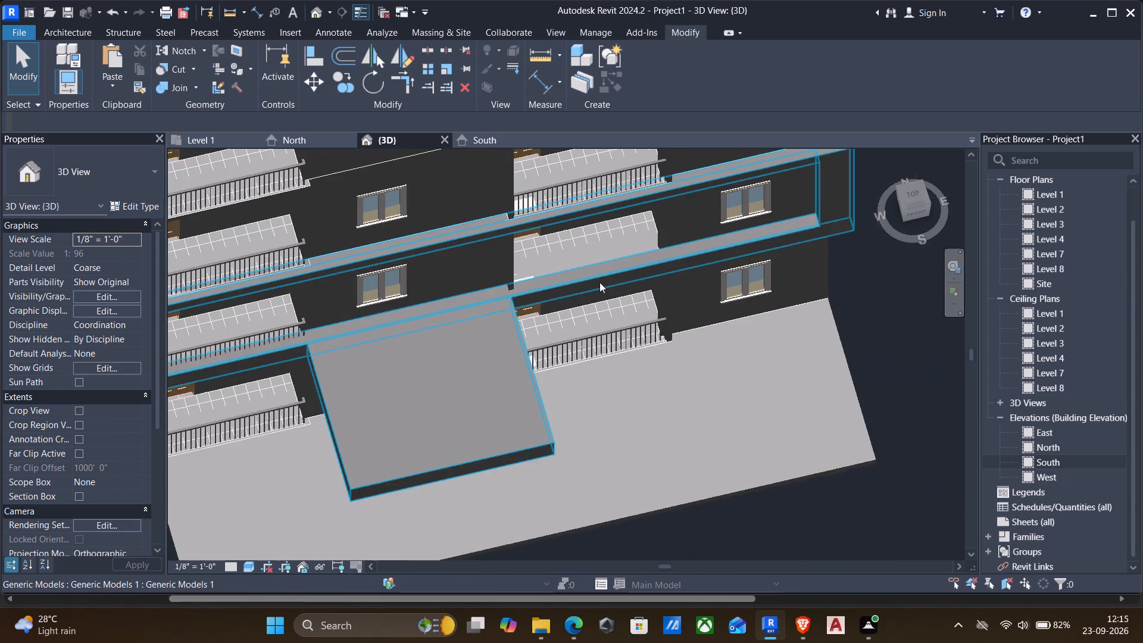
{"action": "middle_click_drag", "start_coordinate": [599, 282], "coordinate": [601, 343]}
{"action": "scroll", "coordinate": [584, 305], "scroll_direction": "up", "scroll_amount": 3, "text": "shift"}
{"action": "middle_click", "coordinate": [584, 305], "text": "shift"}
{"action": "scroll", "coordinate": [584, 305], "scroll_direction": "down", "scroll_amount": 2, "text": "shift"}
{"action": "middle_click_drag", "start_coordinate": [582, 303], "coordinate": [586, 309], "text": "shift"}
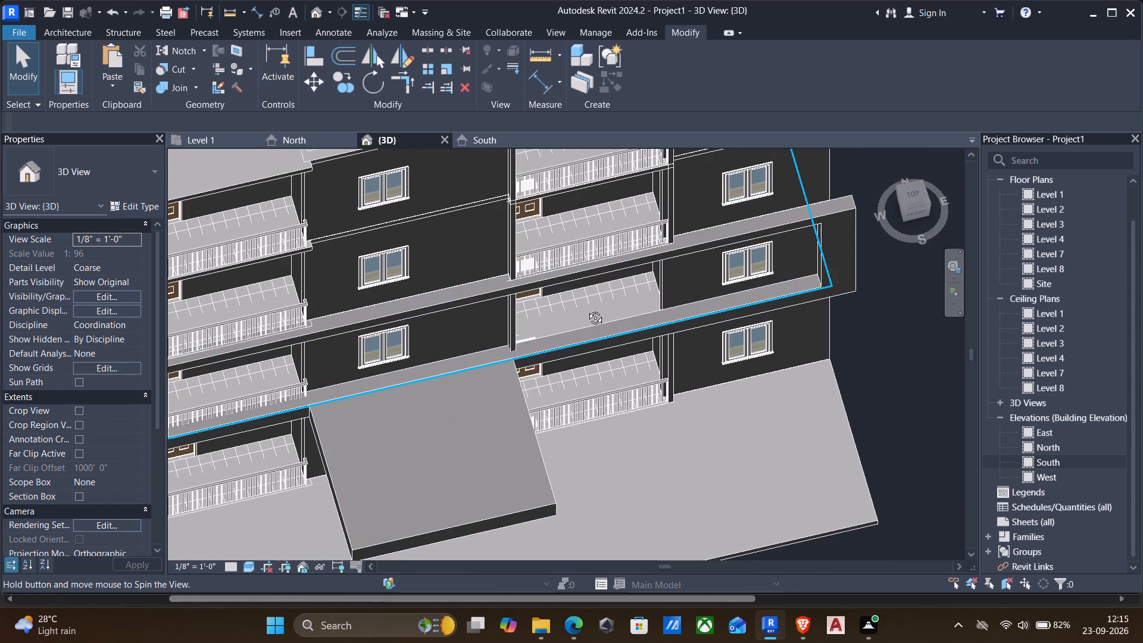
{"action": "middle_click_drag", "start_coordinate": [586, 309], "coordinate": [645, 323], "text": "shift"}
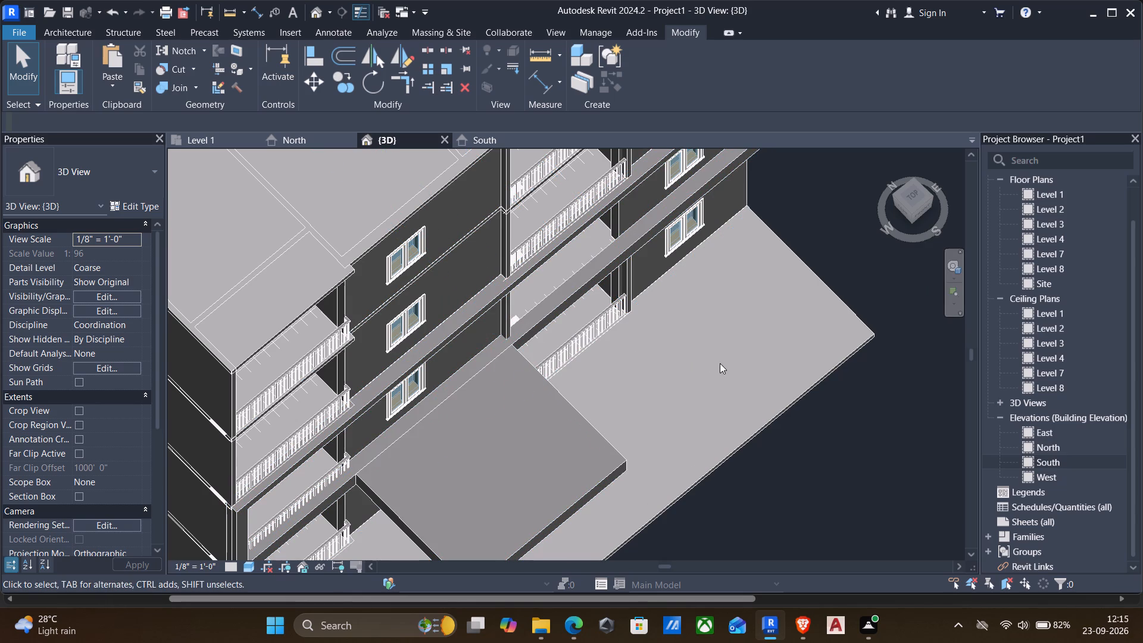
{"action": "middle_click_drag", "start_coordinate": [720, 363], "coordinate": [701, 253], "text": "shift"}
{"action": "scroll", "coordinate": [667, 251], "scroll_direction": "down", "scroll_amount": 2}
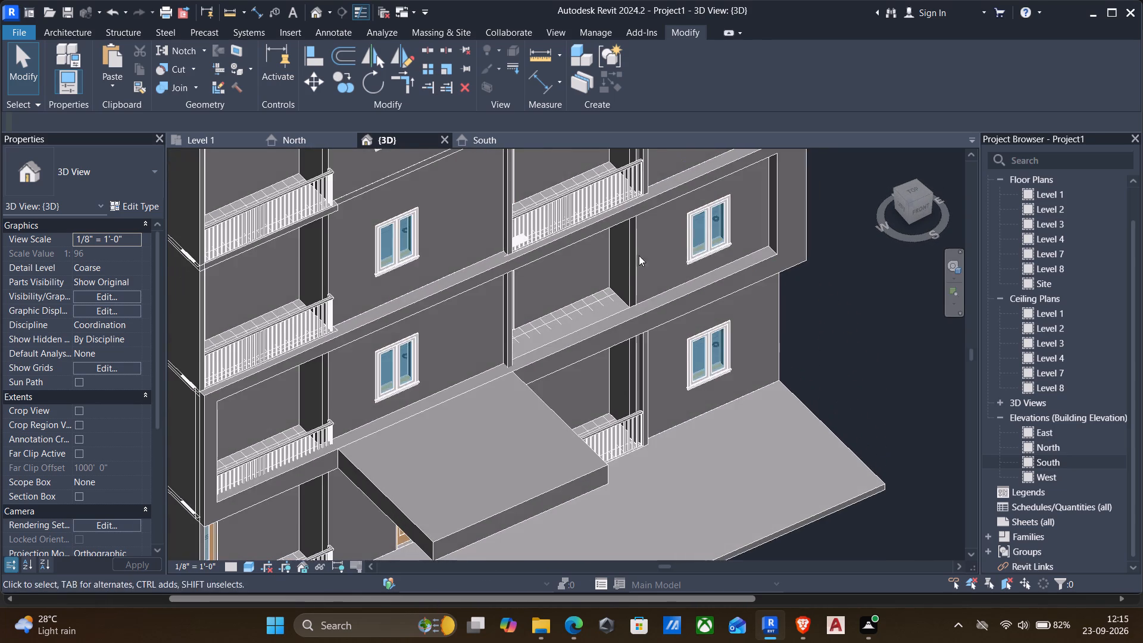
{"action": "middle_click_drag", "start_coordinate": [616, 261], "coordinate": [637, 335]}
{"action": "middle_click_drag", "start_coordinate": [639, 312], "coordinate": [676, 311], "text": "shift"}
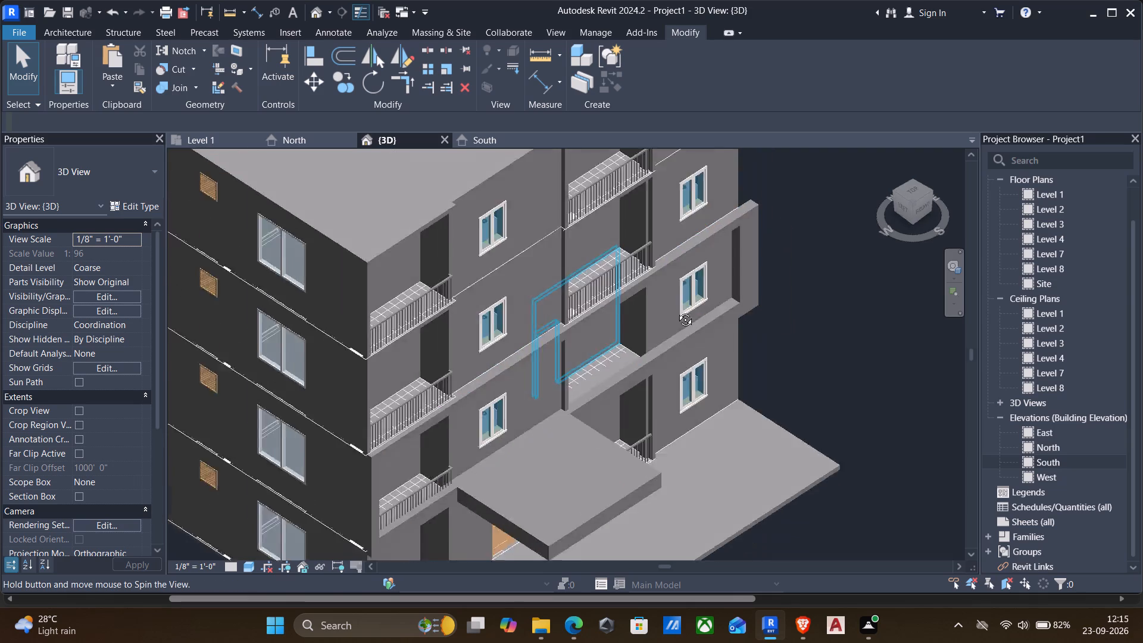
{"action": "middle_click_drag", "start_coordinate": [676, 311], "coordinate": [726, 270], "text": "shift"}
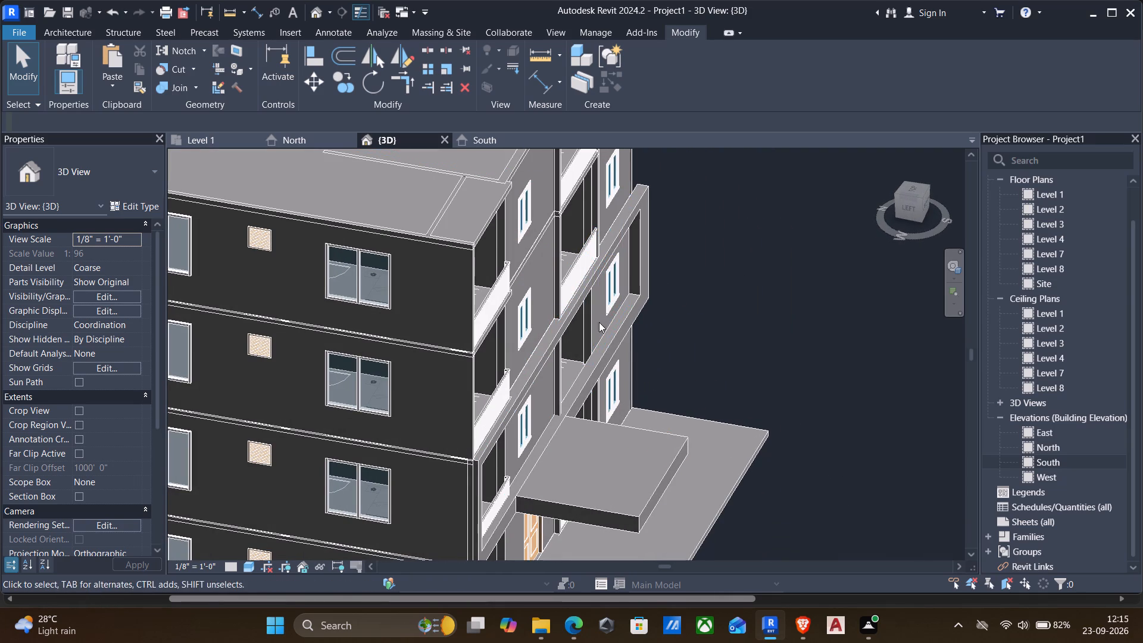
Open the Level 2 frame's generic model for in-place editing and start a new solid extrusion.
{"action": "left_click", "coordinate": [622, 328]}
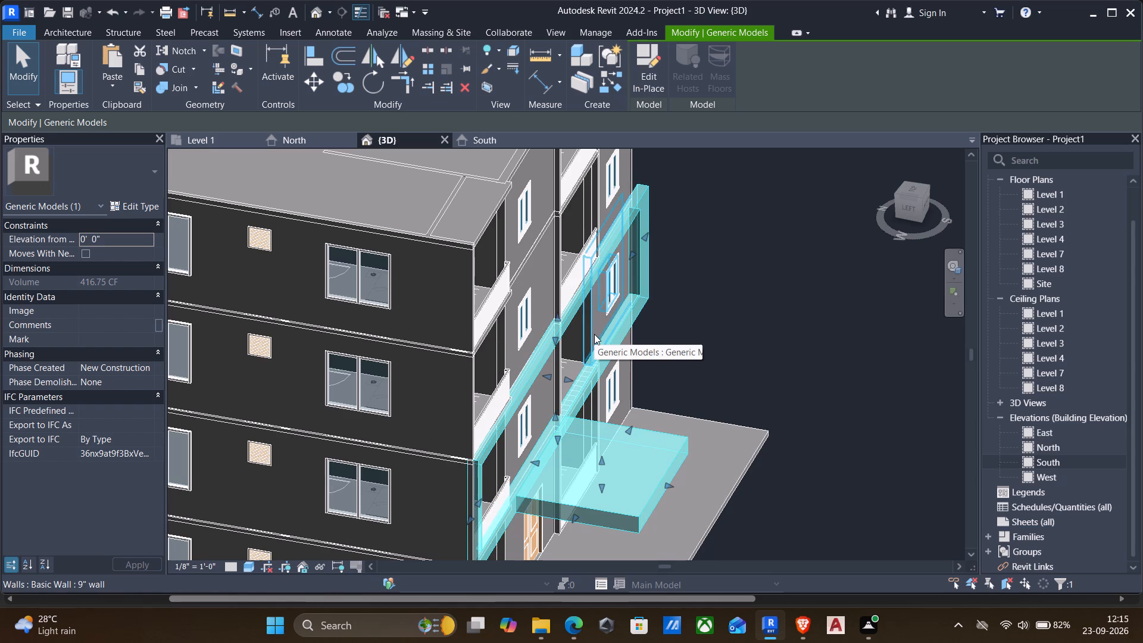
{"action": "key", "text": "Escape"}
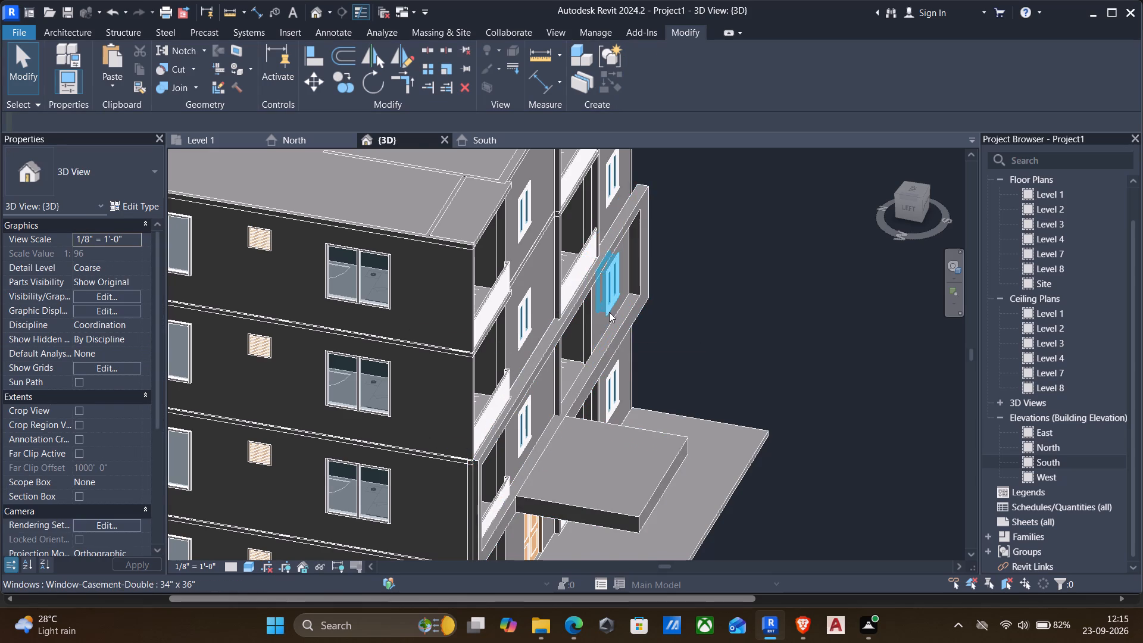
{"action": "scroll", "coordinate": [609, 312], "scroll_direction": "up", "scroll_amount": 4}
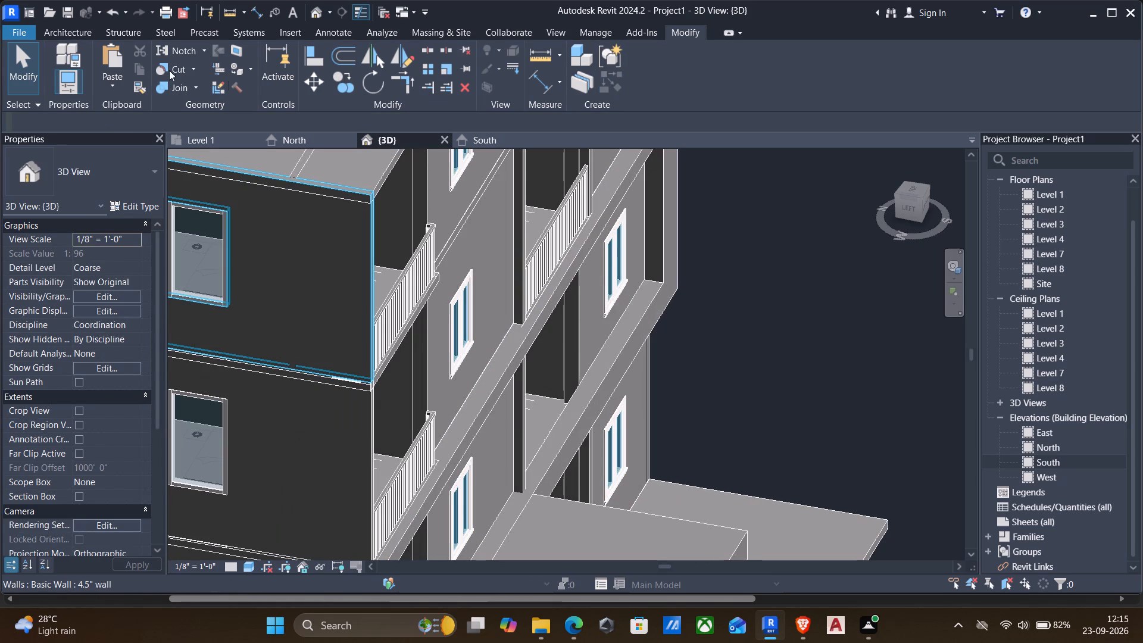
{"action": "left_click", "coordinate": [641, 320]}
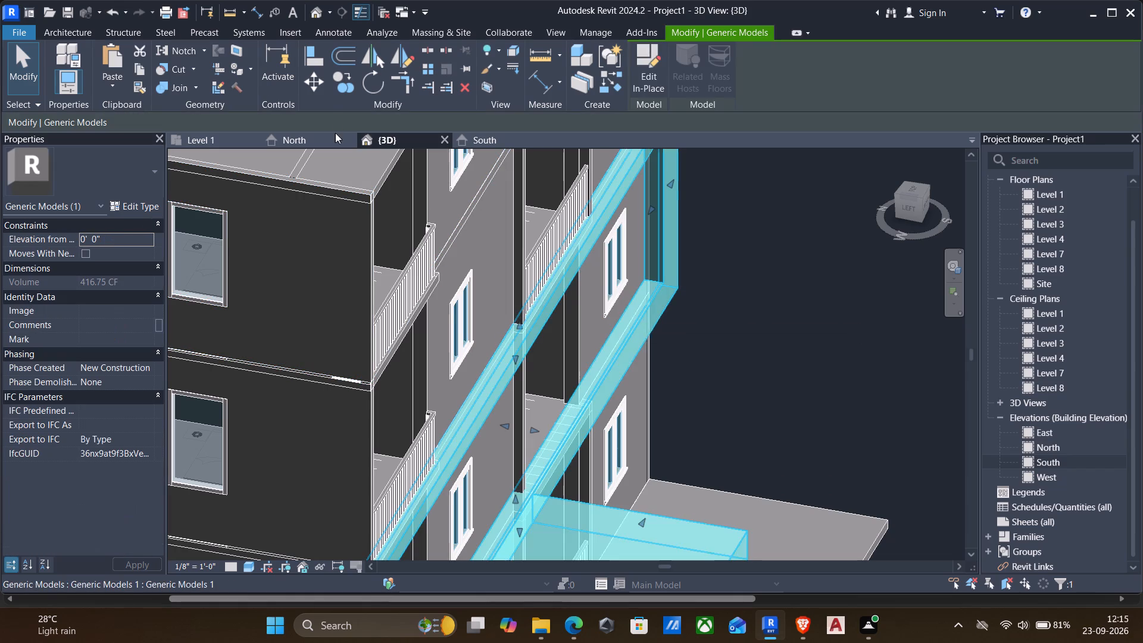
{"action": "left_click", "coordinate": [647, 75]}
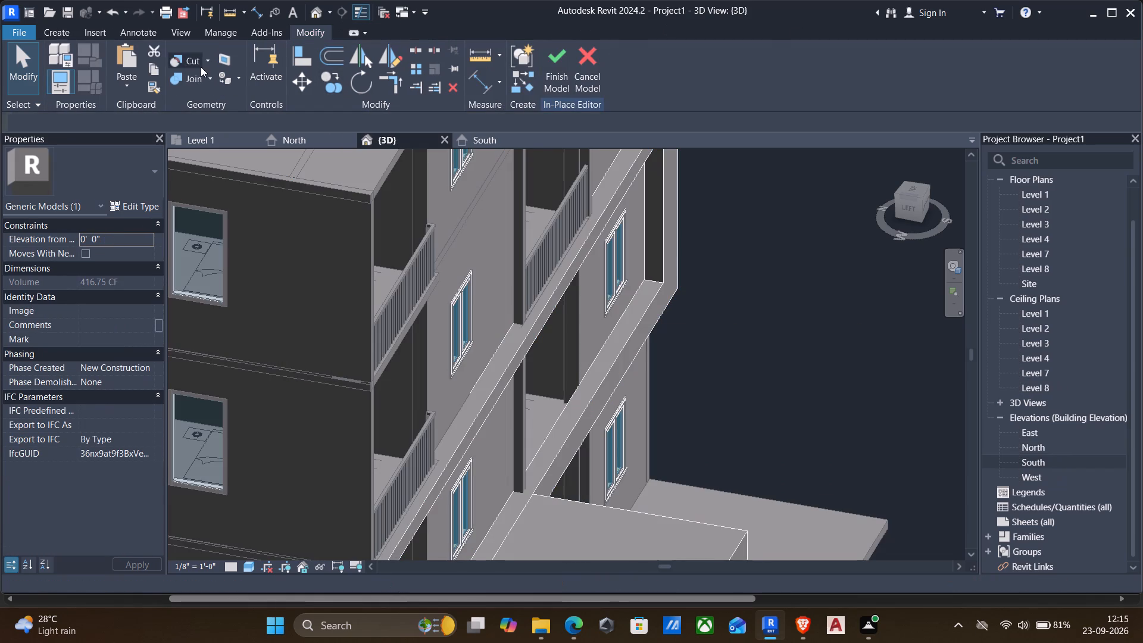
{"action": "left_click", "coordinate": [61, 31]}
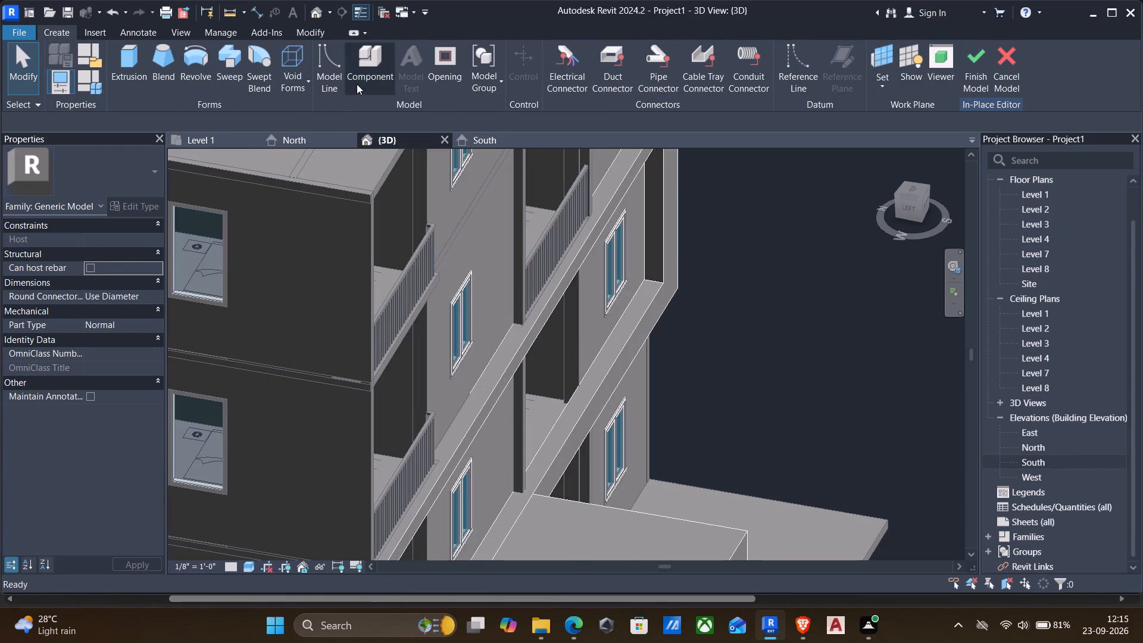
{"action": "left_click", "coordinate": [127, 65]}
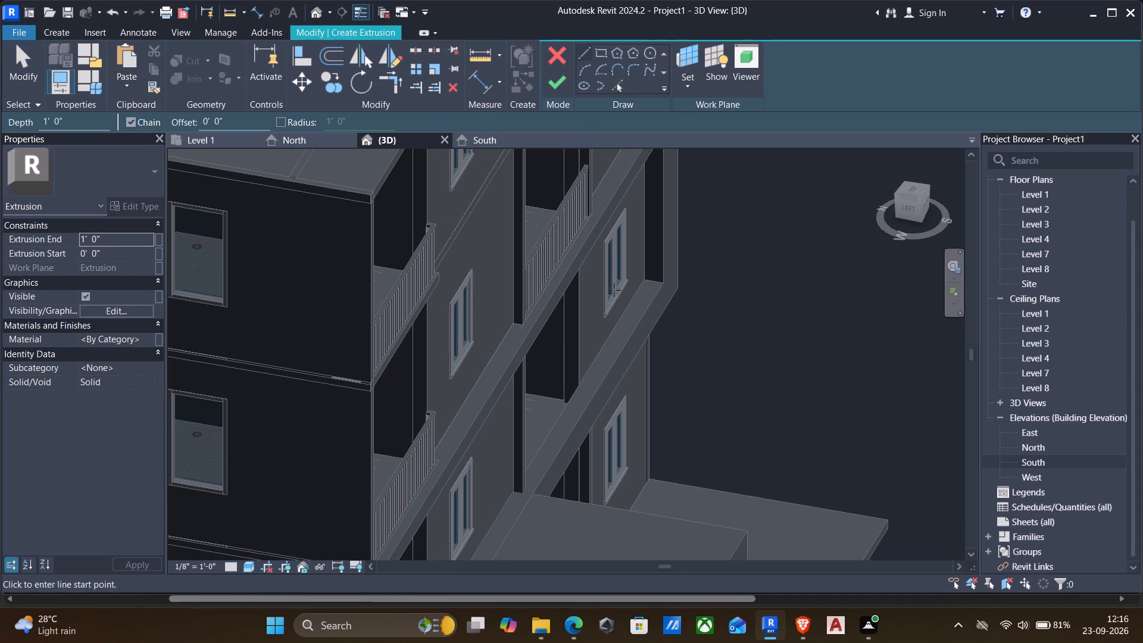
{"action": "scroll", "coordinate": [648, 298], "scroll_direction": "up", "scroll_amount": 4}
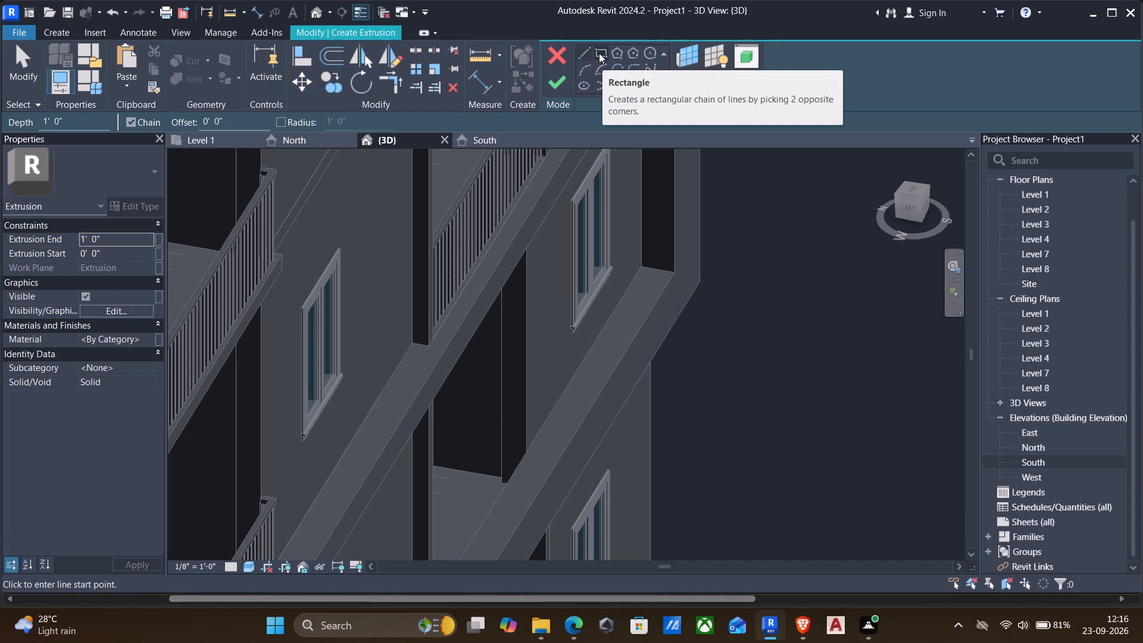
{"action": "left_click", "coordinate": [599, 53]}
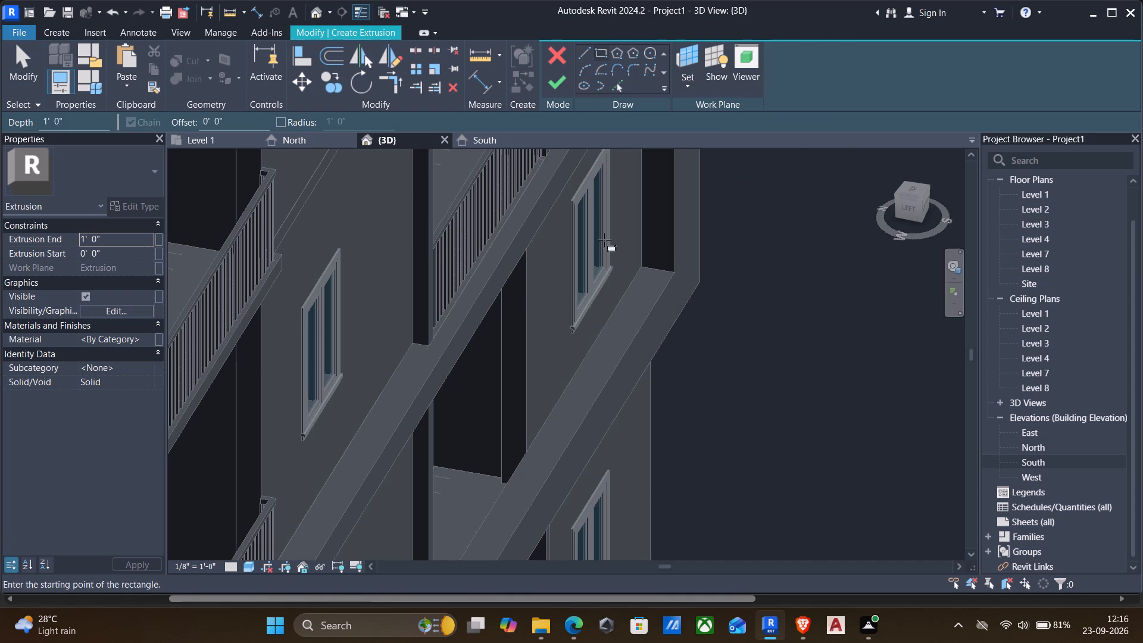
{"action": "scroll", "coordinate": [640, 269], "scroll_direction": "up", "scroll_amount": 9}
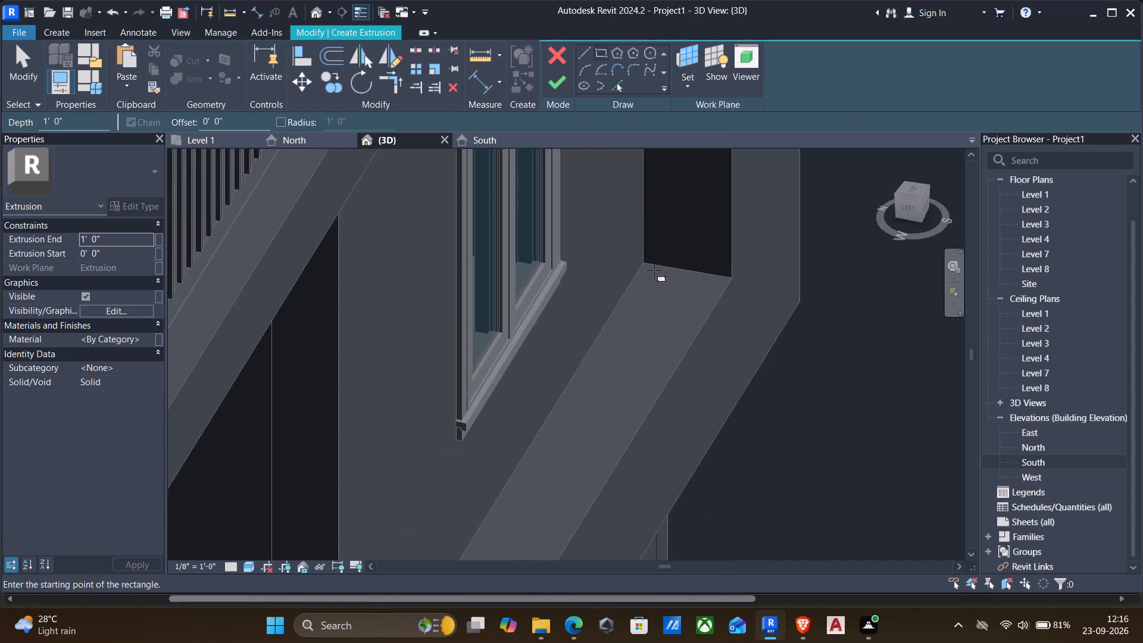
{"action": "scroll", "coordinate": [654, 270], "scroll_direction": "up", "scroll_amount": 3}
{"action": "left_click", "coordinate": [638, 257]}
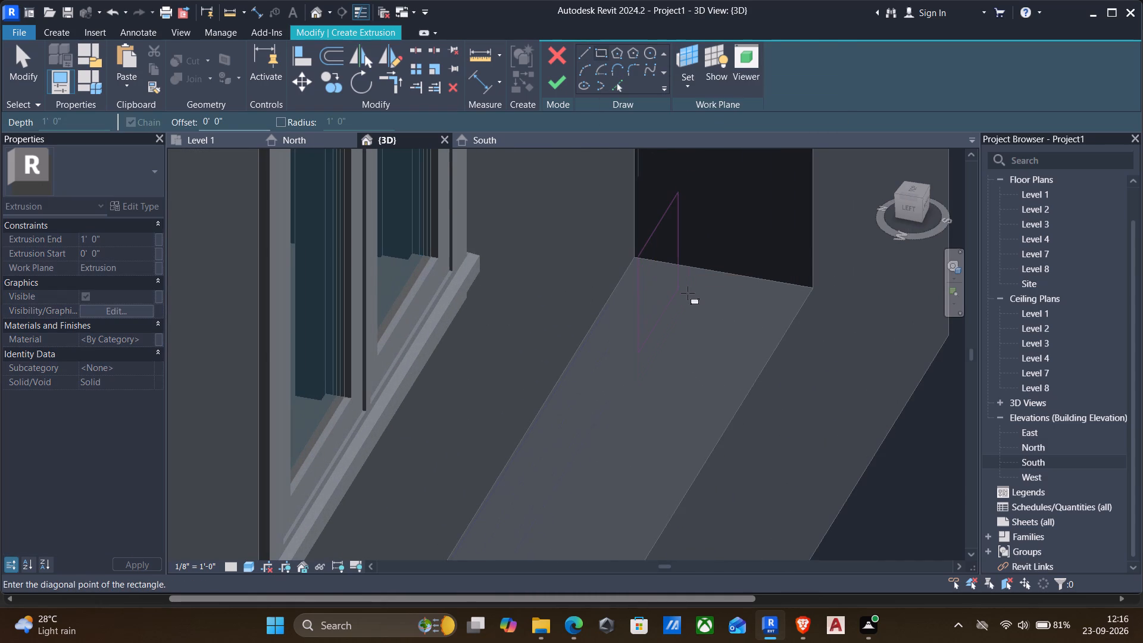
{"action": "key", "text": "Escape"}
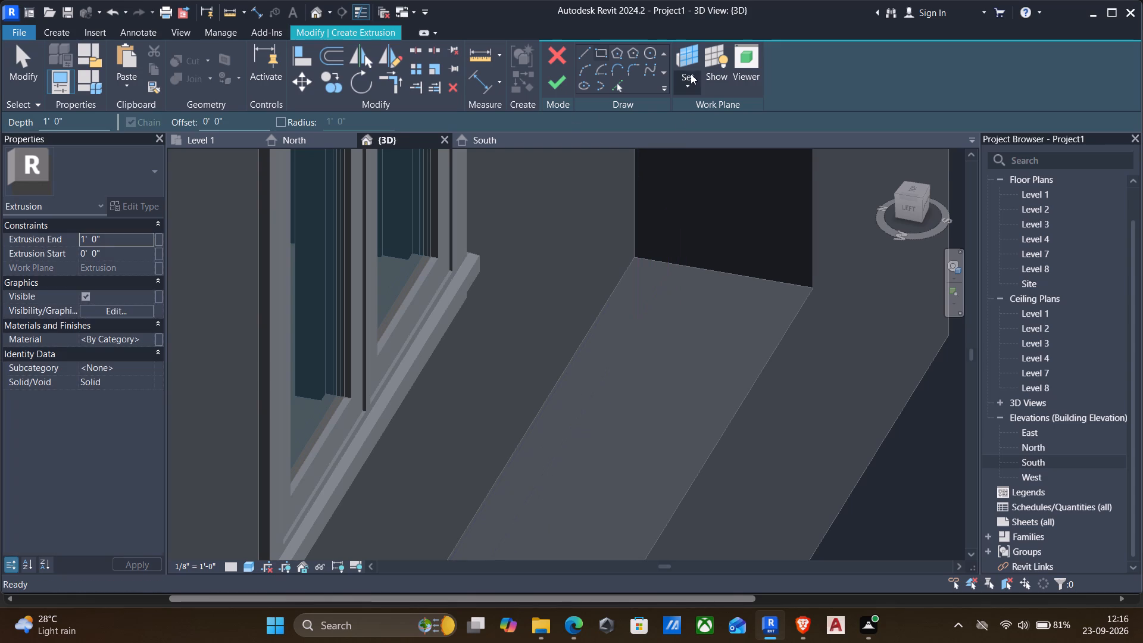
Set the extrusion's work plane to the top face of the frame's bottom member and show the plane.
{"action": "left_click", "coordinate": [685, 86]}
{"action": "left_click", "coordinate": [723, 139]}
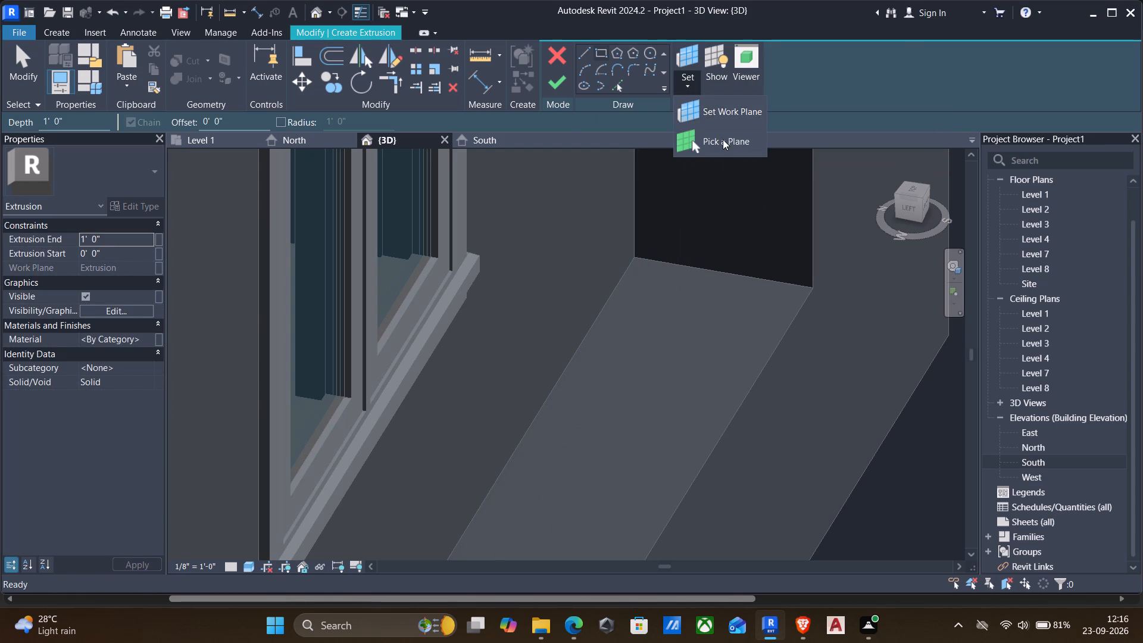
{"action": "left_click", "coordinate": [670, 263]}
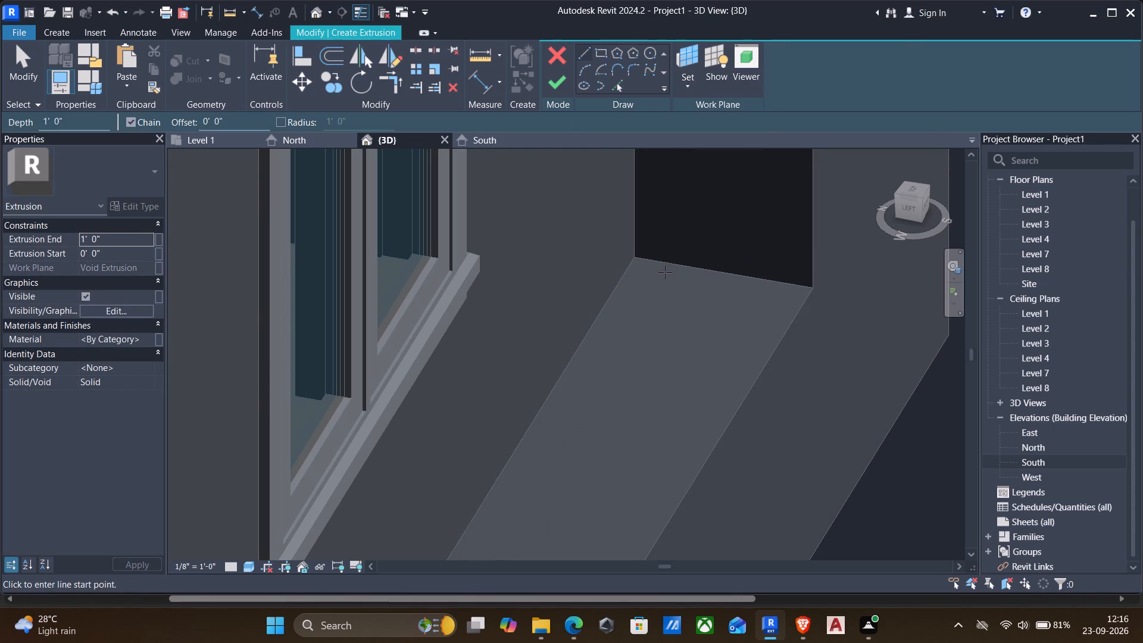
{"action": "left_click", "coordinate": [661, 265]}
{"action": "key", "text": "Escape"}
{"action": "left_click", "coordinate": [712, 80]}
{"action": "key", "text": "Escape"}
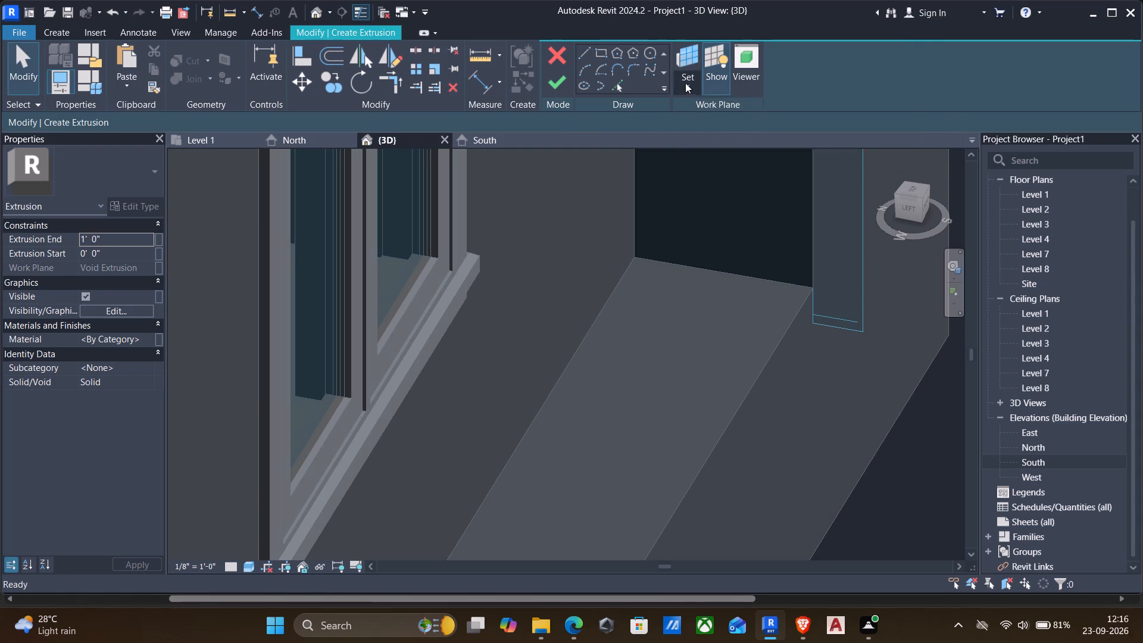
{"action": "left_click", "coordinate": [685, 83]}
{"action": "left_click", "coordinate": [705, 138]}
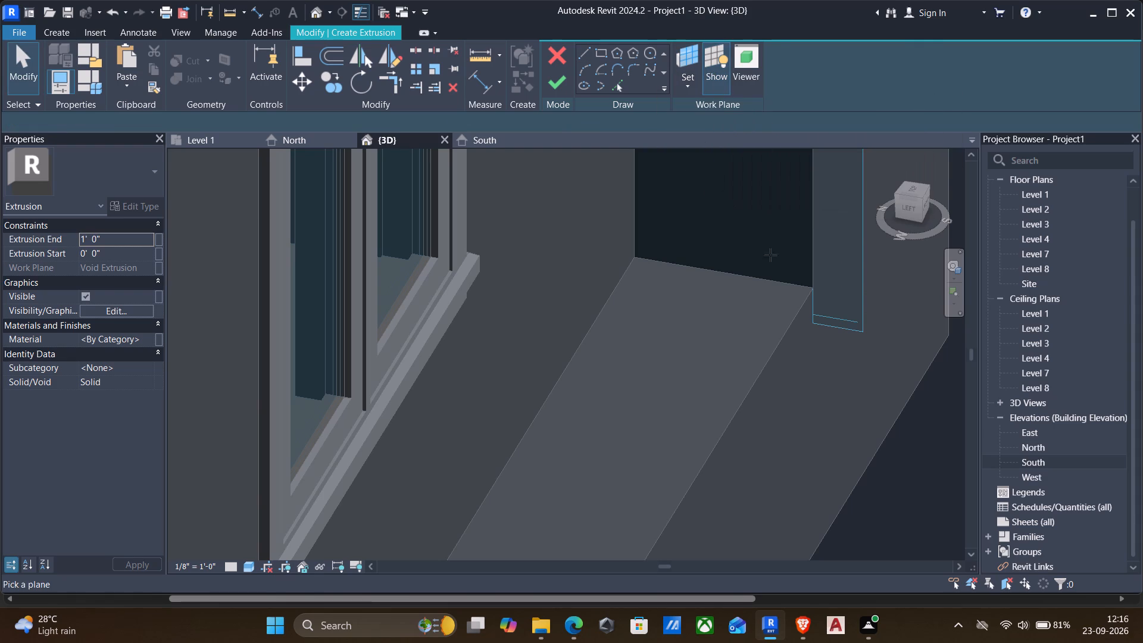
{"action": "left_click", "coordinate": [773, 350]}
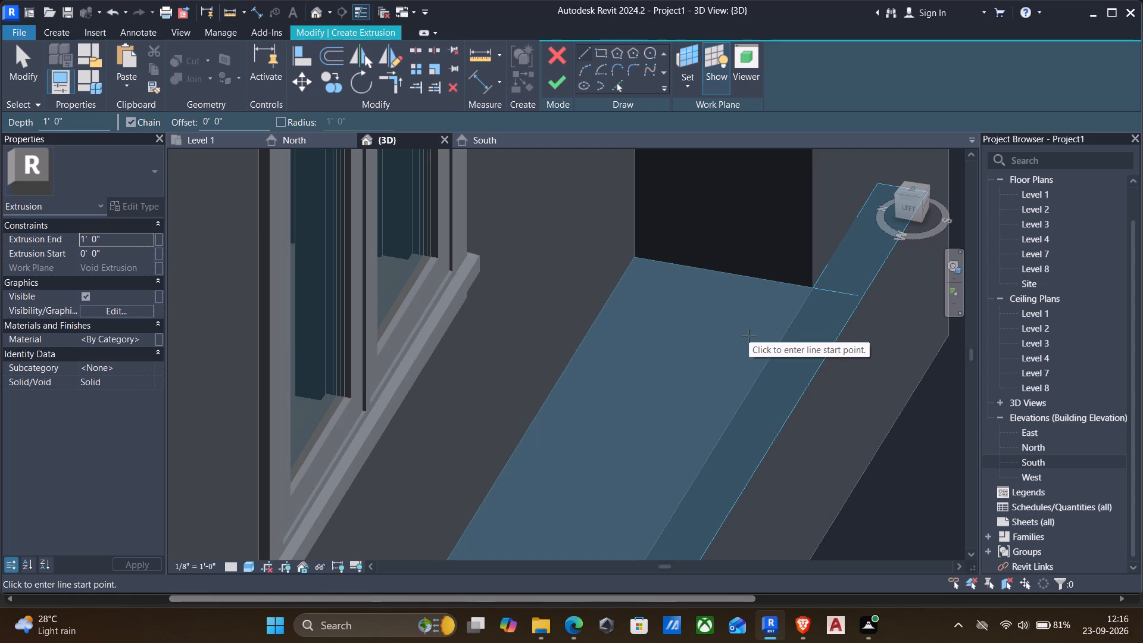
{"action": "key", "text": "Escape"}
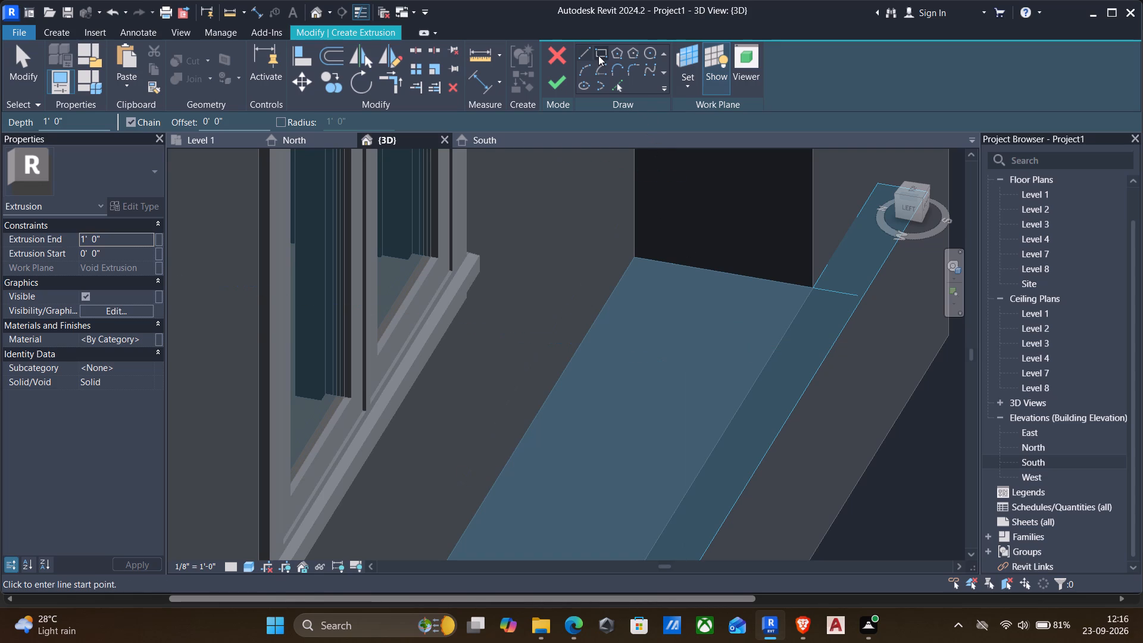
Sketch a rectangle about 6 1/2" by 1' 2 1/4" from the bottom member's inner corner, against the frame's end upright.
{"action": "left_click", "coordinate": [598, 55]}
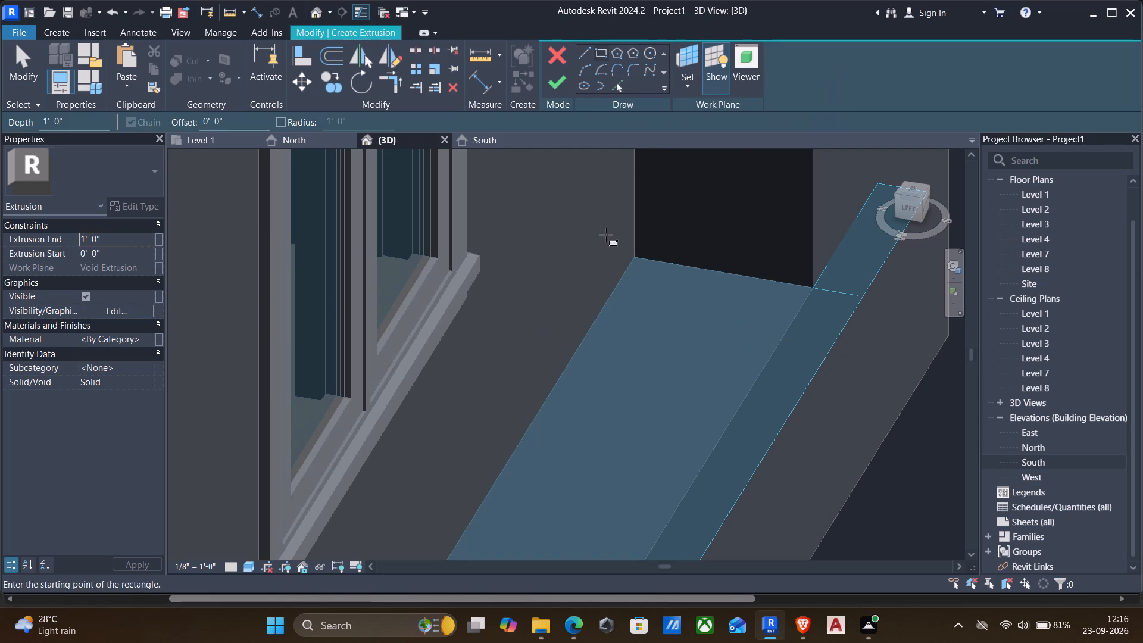
{"action": "left_click", "coordinate": [635, 256]}
{"action": "scroll", "coordinate": [651, 370], "scroll_direction": "down", "scroll_amount": 1}
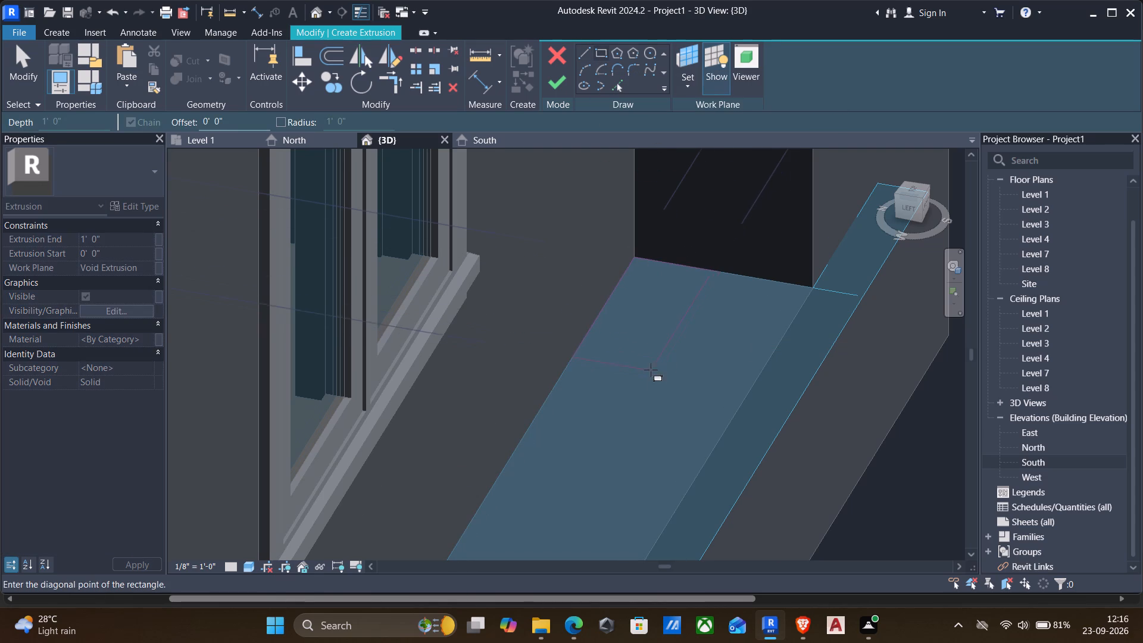
{"action": "middle_click_drag", "start_coordinate": [651, 370], "coordinate": [658, 348]}
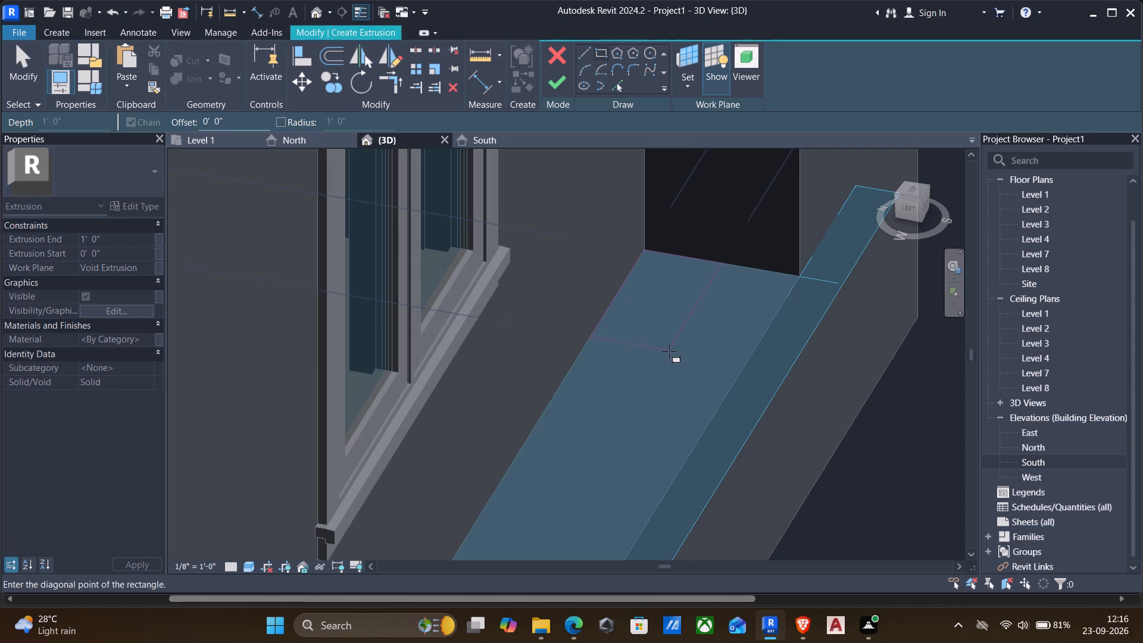
{"action": "left_click", "coordinate": [669, 361]}
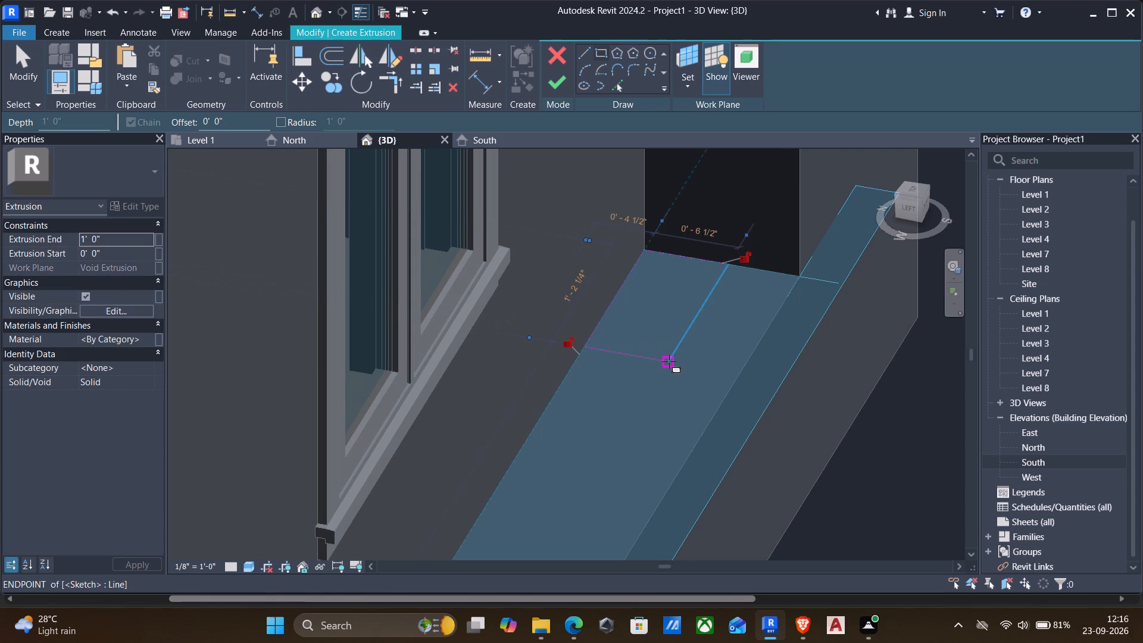
{"action": "key", "text": "Escape"}
{"action": "key", "text": "Escape"}
Nudge the rectangle's long edge nearest the building away from the wall, narrowing the rectangle to about 4 1/4".
{"action": "left_click", "coordinate": [604, 319]}
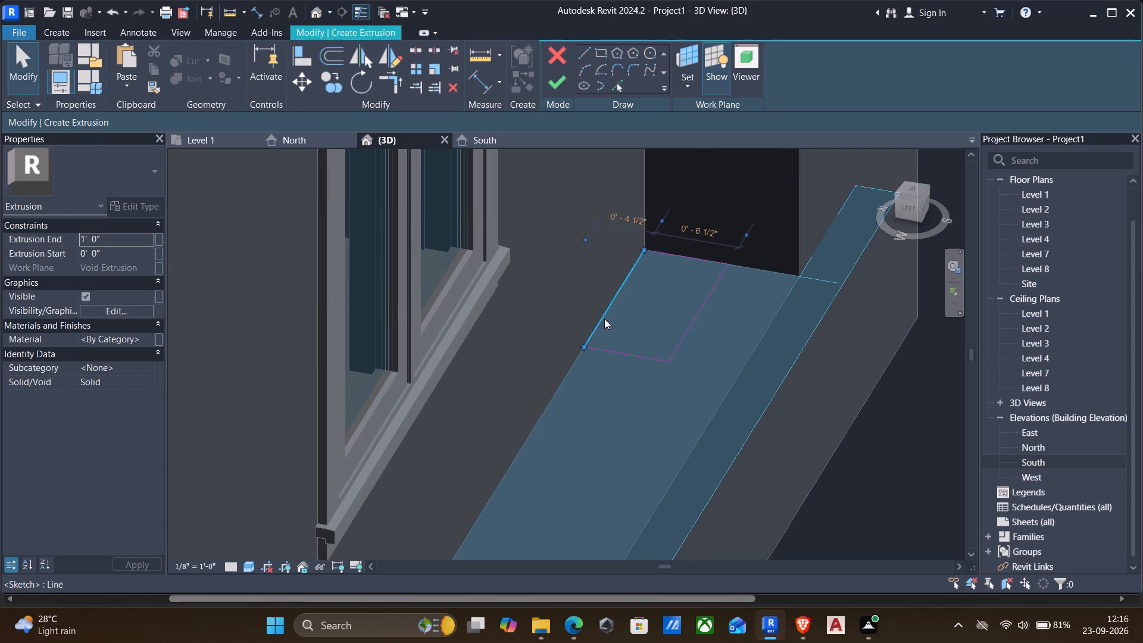
{"action": "key", "text": "Right"}
{"action": "key", "text": "Right"}
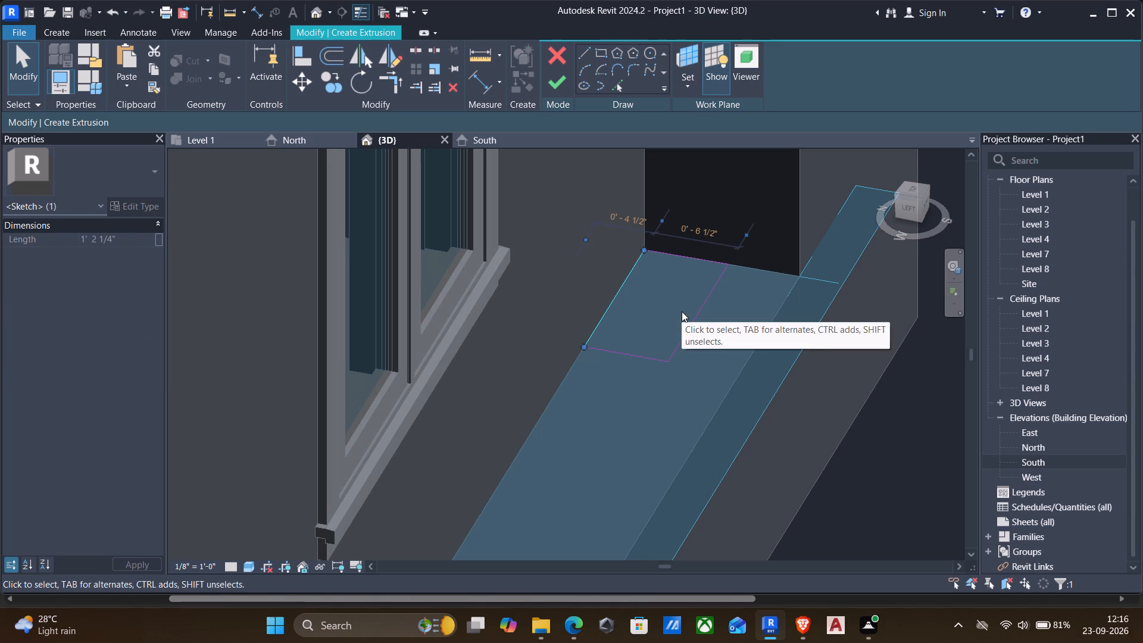
{"action": "key", "text": "Right"}
{"action": "key", "text": "Right"}
{"action": "key", "text": "Down"}
{"action": "key", "text": "Down"}
{"action": "key", "text": "Down"}
{"action": "key", "text": "Down"}
{"action": "key", "text": "Down"}
{"action": "key", "text": "Down"}
{"action": "key", "text": "Down"}
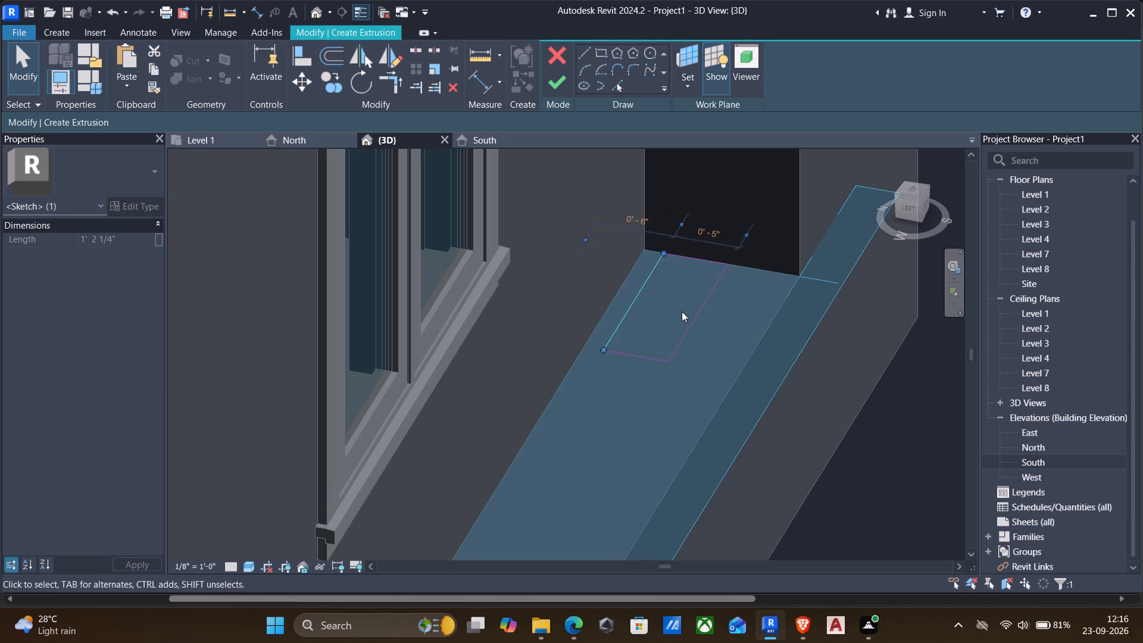
{"action": "key", "text": "Down"}
{"action": "key", "text": "Down"}
{"action": "key", "text": "Escape"}
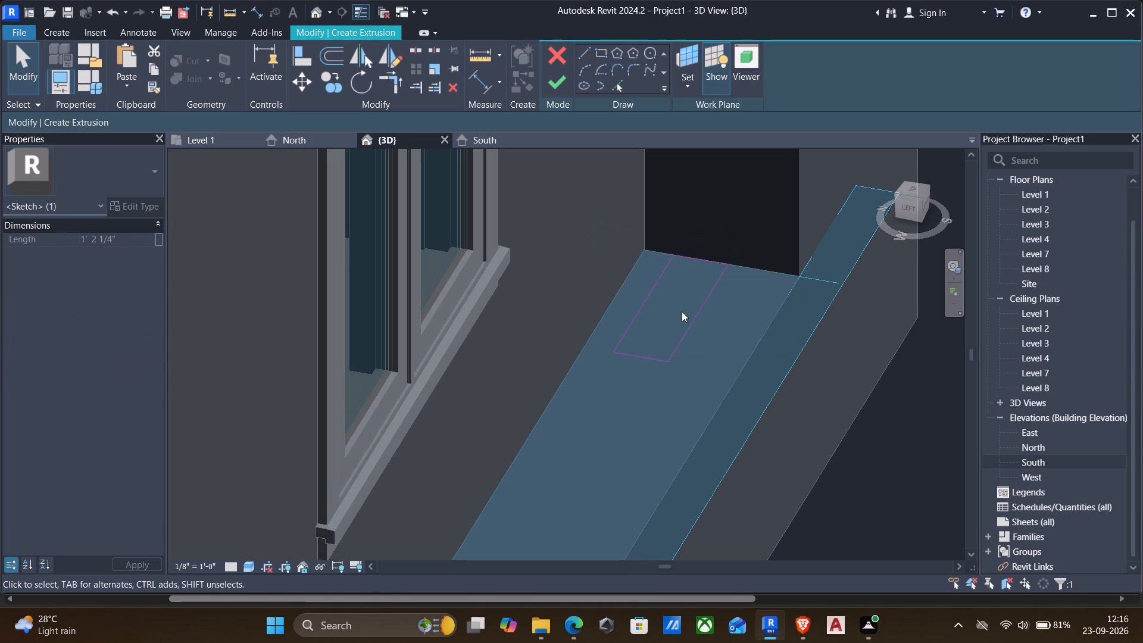
Fine-tune the rectangle's short edge beside the frame's end upright with small nudges, setting it slightly in from the upright.
{"action": "scroll", "coordinate": [653, 358], "scroll_direction": "down", "scroll_amount": 3}
{"action": "middle_click_drag", "start_coordinate": [650, 361], "coordinate": [672, 329]}
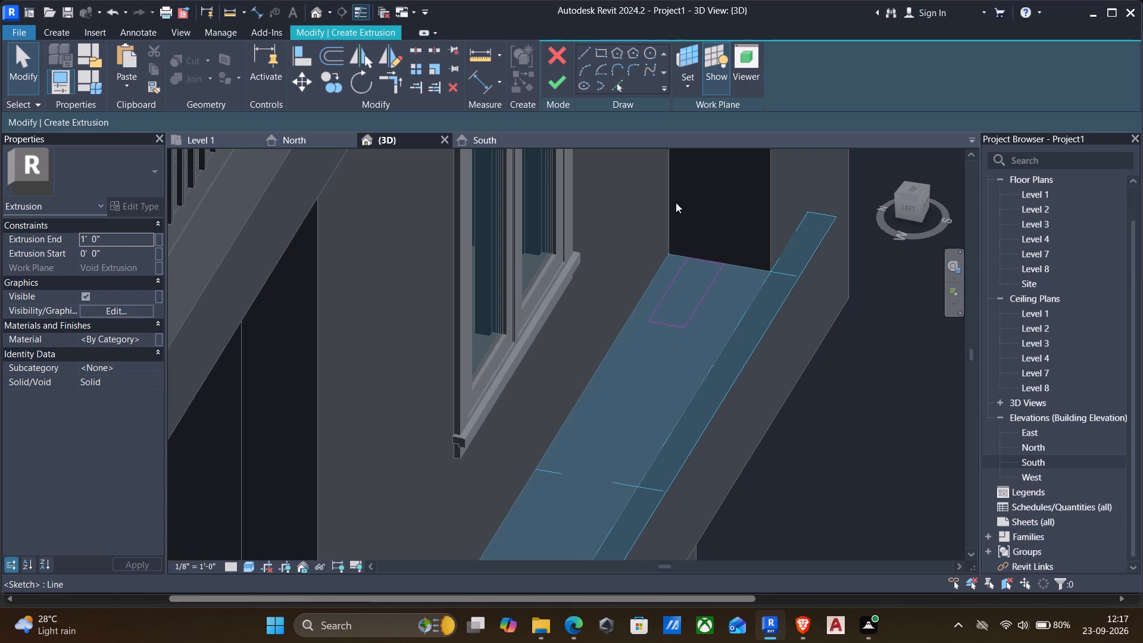
{"action": "left_click", "coordinate": [702, 258]}
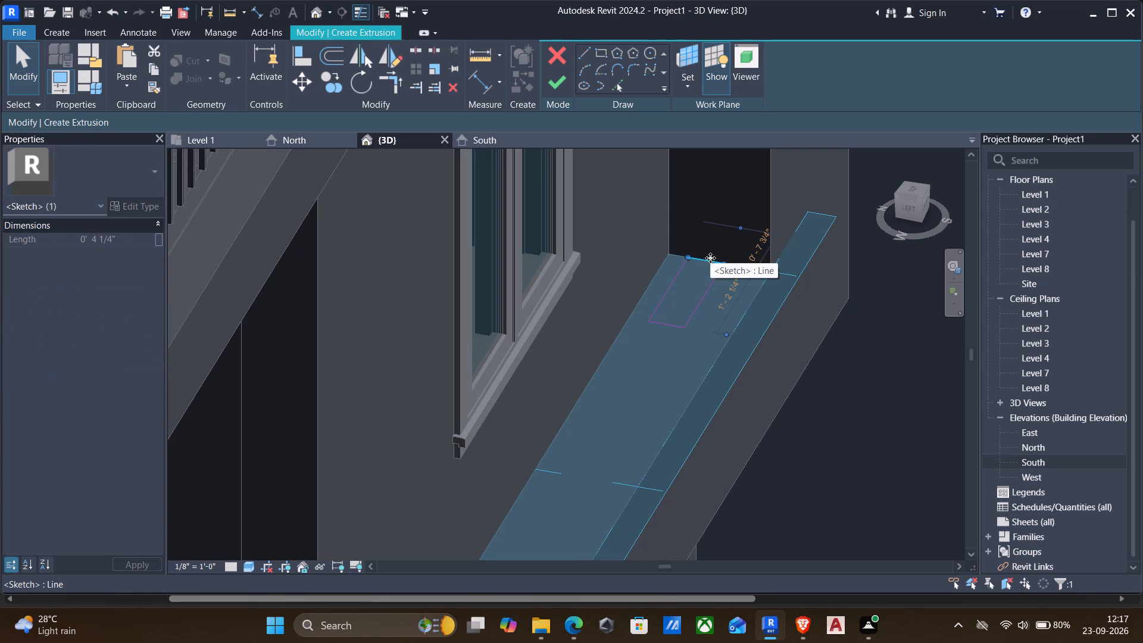
{"action": "key", "text": "Left"}
{"action": "key", "text": "Up"}
{"action": "key", "text": "Up"}
{"action": "key", "text": "Up"}
{"action": "key", "text": "Left"}
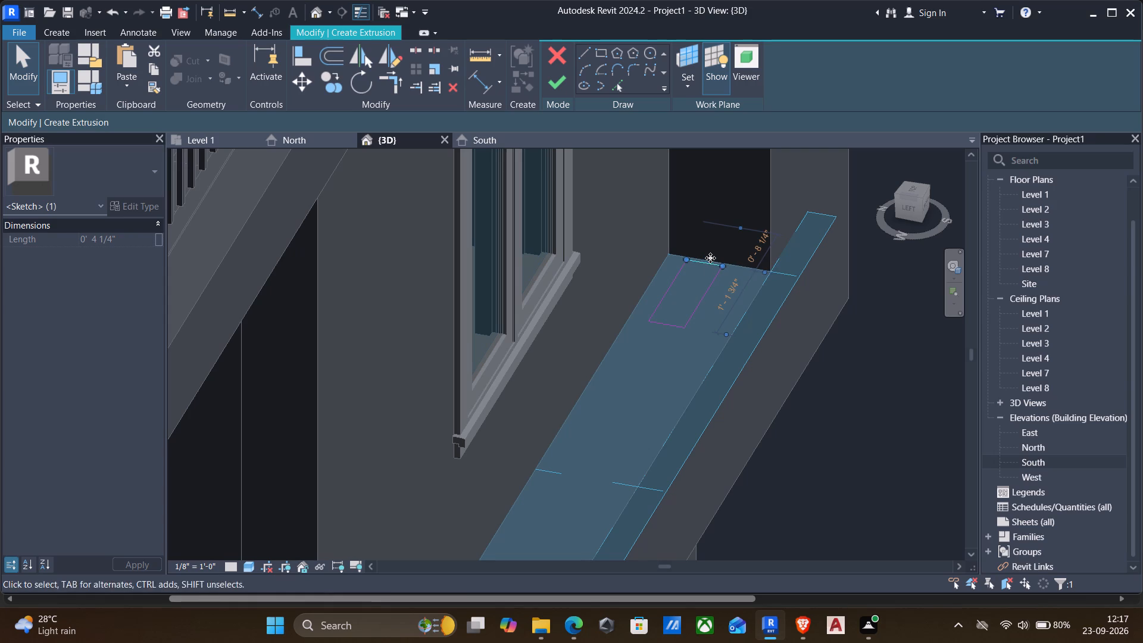
{"action": "key", "text": "Right"}
{"action": "key", "text": "Right"}
{"action": "key", "text": "Right"}
{"action": "scroll", "coordinate": [710, 258], "scroll_direction": "up", "scroll_amount": 3}
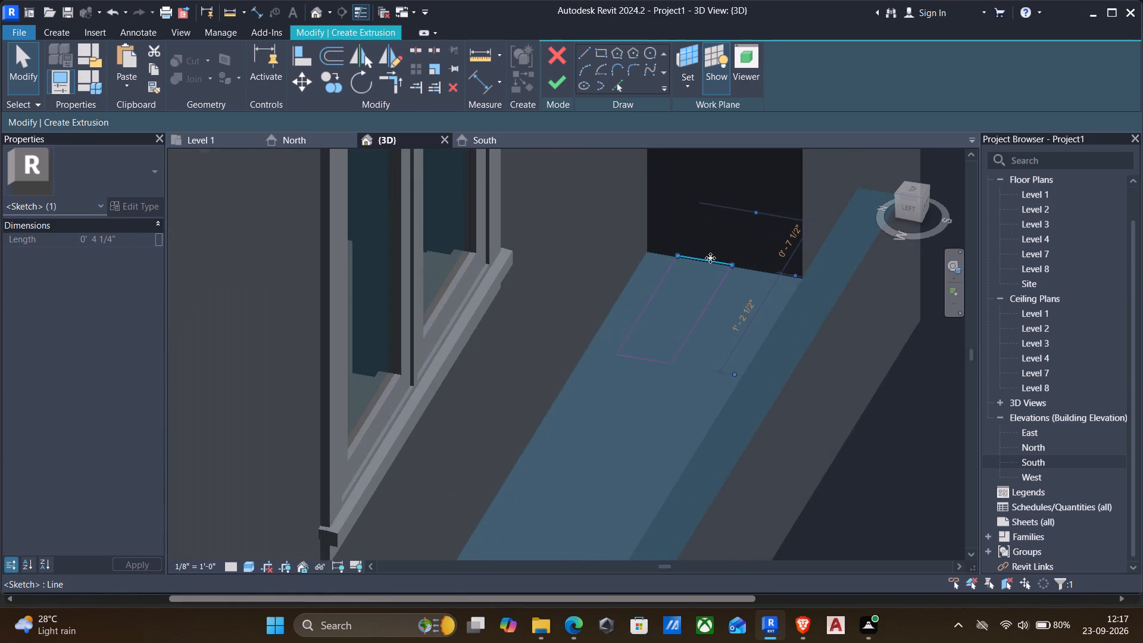
{"action": "scroll", "coordinate": [711, 258], "scroll_direction": "up", "scroll_amount": 4}
{"action": "key", "text": "Down"}
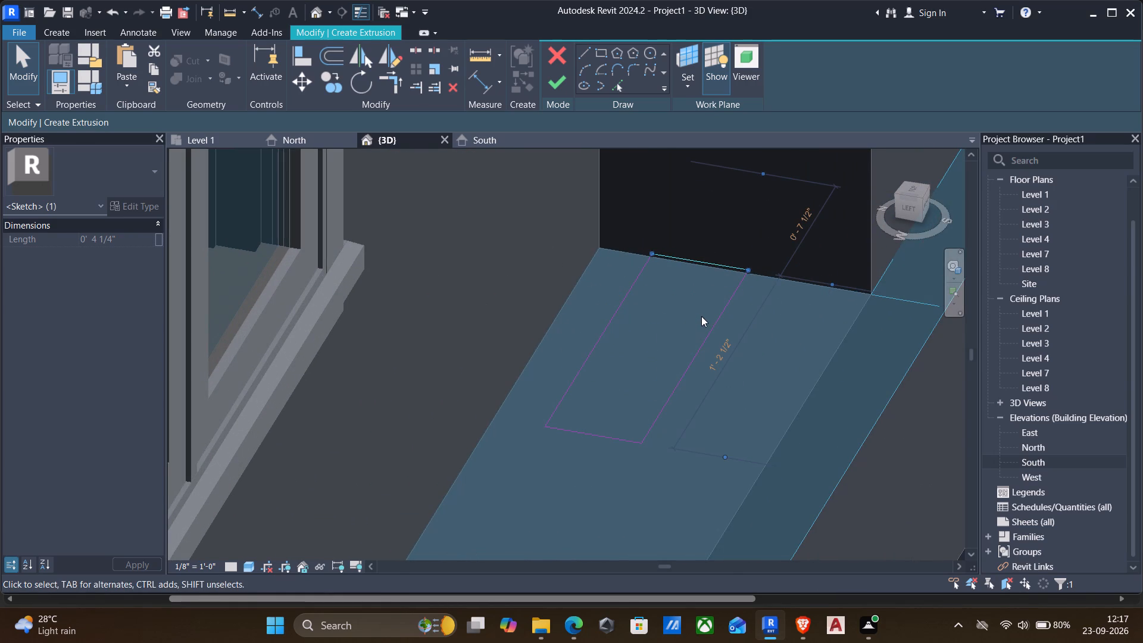
{"action": "key", "text": "Left"}
{"action": "key", "text": "Left"}
{"action": "key", "text": "Escape"}
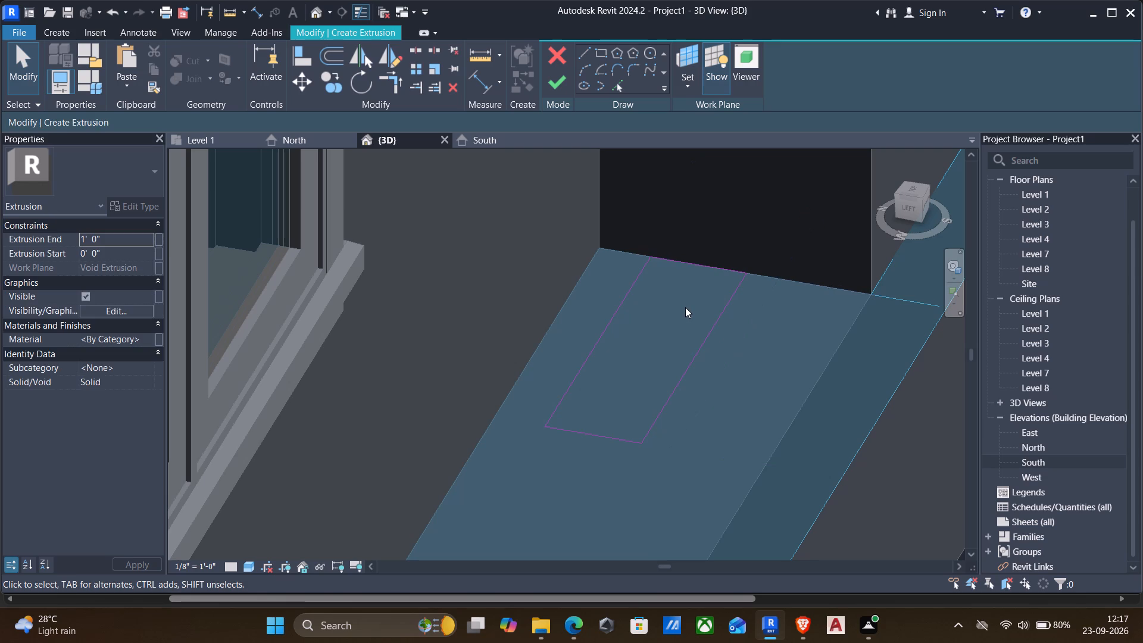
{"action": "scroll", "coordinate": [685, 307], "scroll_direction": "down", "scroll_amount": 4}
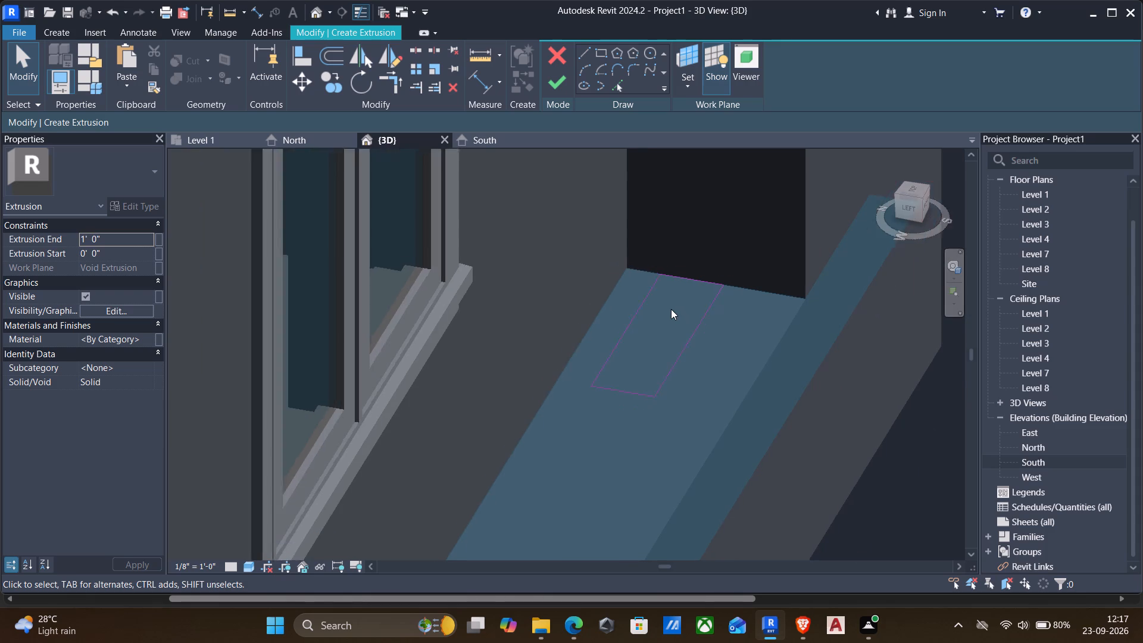
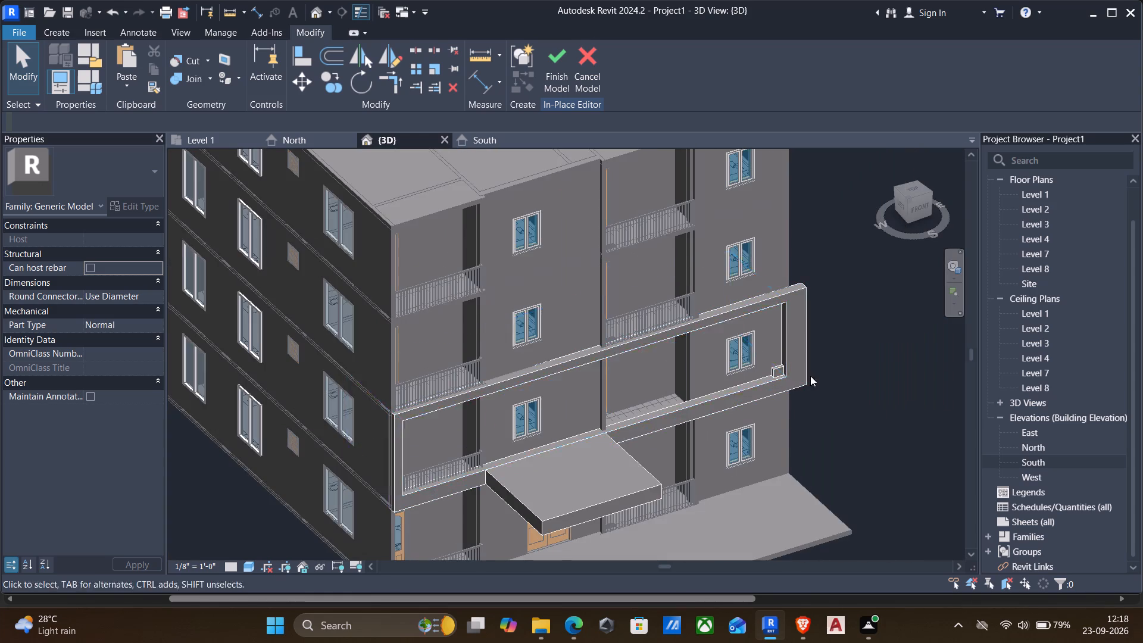
Lengthen the small extruded block along the frame's bottom member until its end lines up with the near edge of the entrance canopy.
{"action": "scroll", "coordinate": [810, 376], "scroll_direction": "up", "scroll_amount": 9}
{"action": "scroll", "coordinate": [751, 364], "scroll_direction": "up", "scroll_amount": 5}
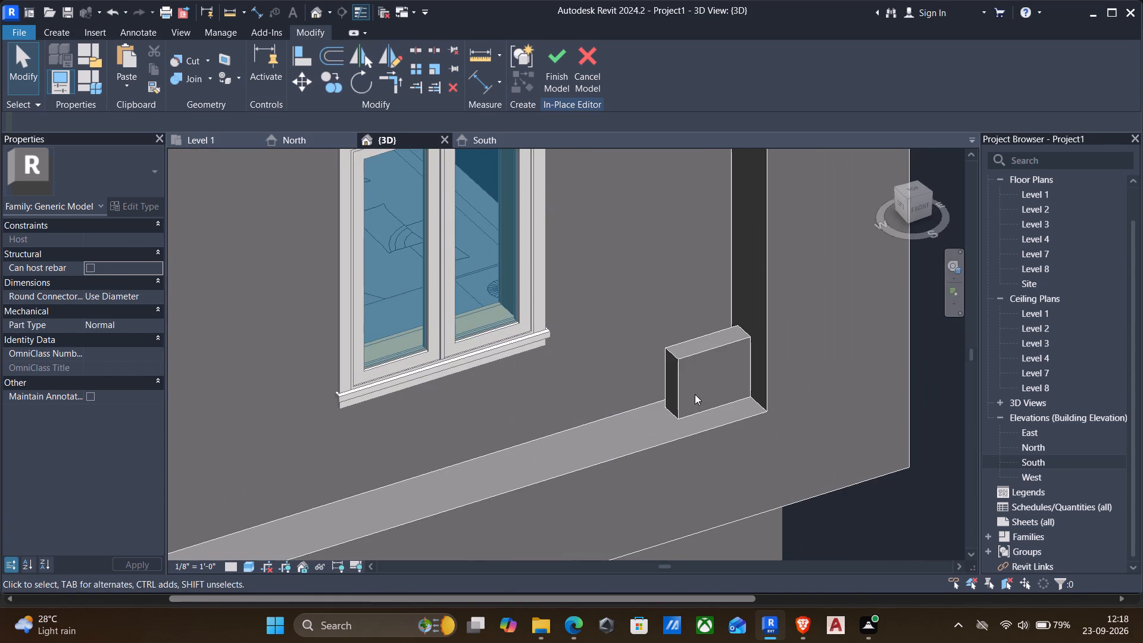
{"action": "scroll", "coordinate": [652, 396], "scroll_direction": "down", "scroll_amount": 3}
{"action": "left_click", "coordinate": [662, 384]}
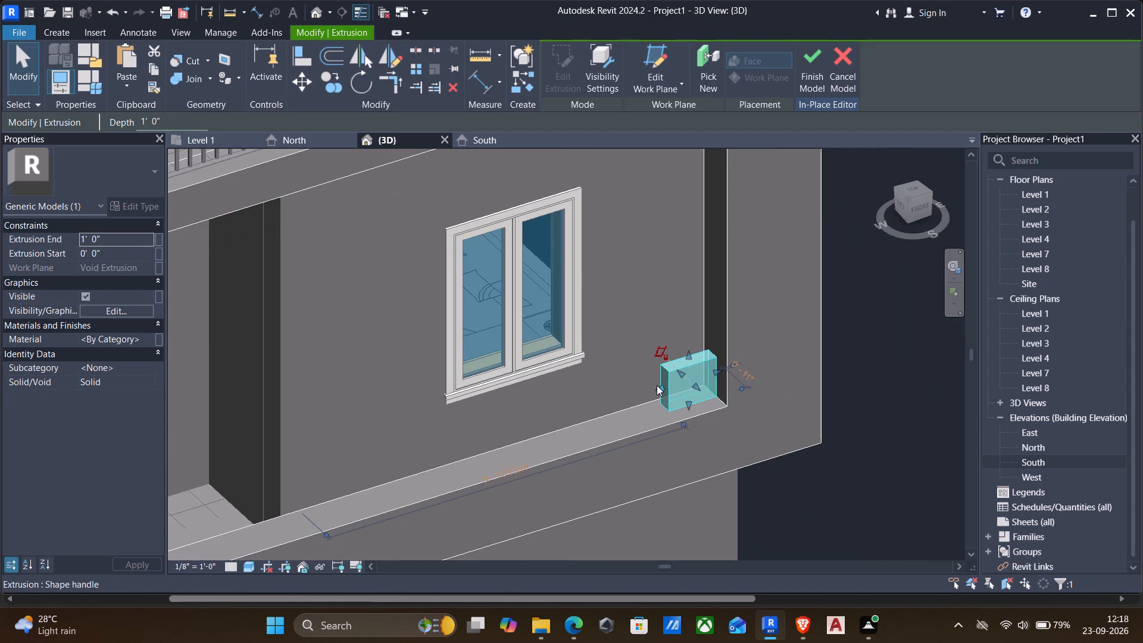
{"action": "left_click_drag", "start_coordinate": [657, 386], "coordinate": [315, 514]}
{"action": "scroll", "coordinate": [315, 514], "scroll_direction": "down", "scroll_amount": 4}
{"action": "middle_click_drag", "start_coordinate": [343, 498], "coordinate": [689, 372]}
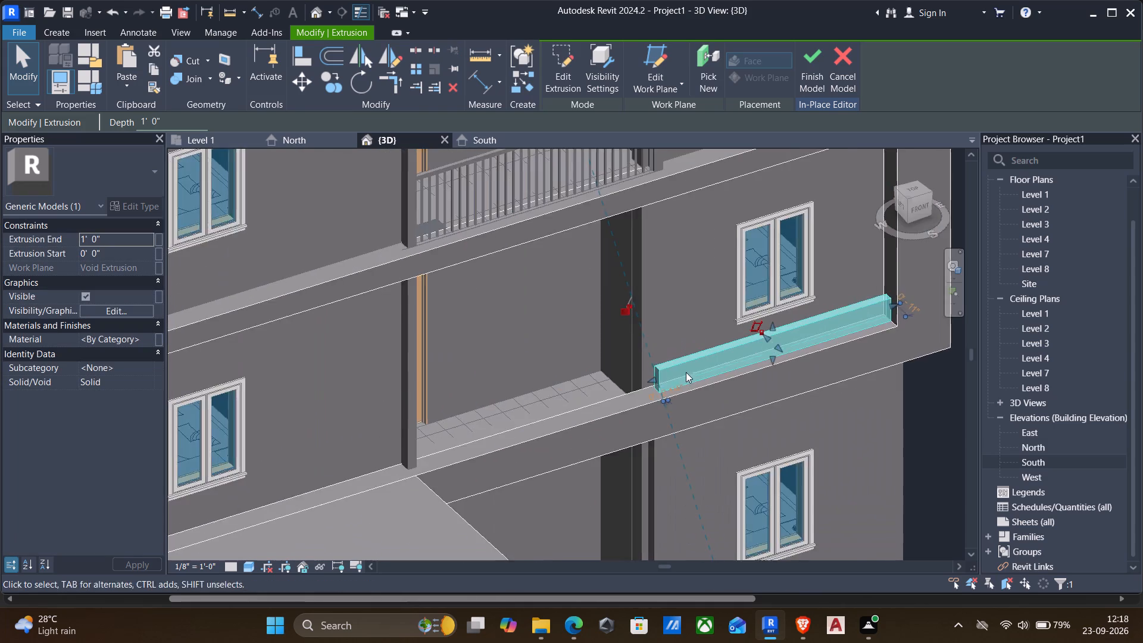
{"action": "scroll", "coordinate": [683, 372], "scroll_direction": "down", "scroll_amount": 3}
{"action": "middle_click_drag", "start_coordinate": [560, 484], "coordinate": [488, 455], "text": "shift"}
{"action": "scroll", "coordinate": [486, 451], "scroll_direction": "down", "scroll_amount": 4}
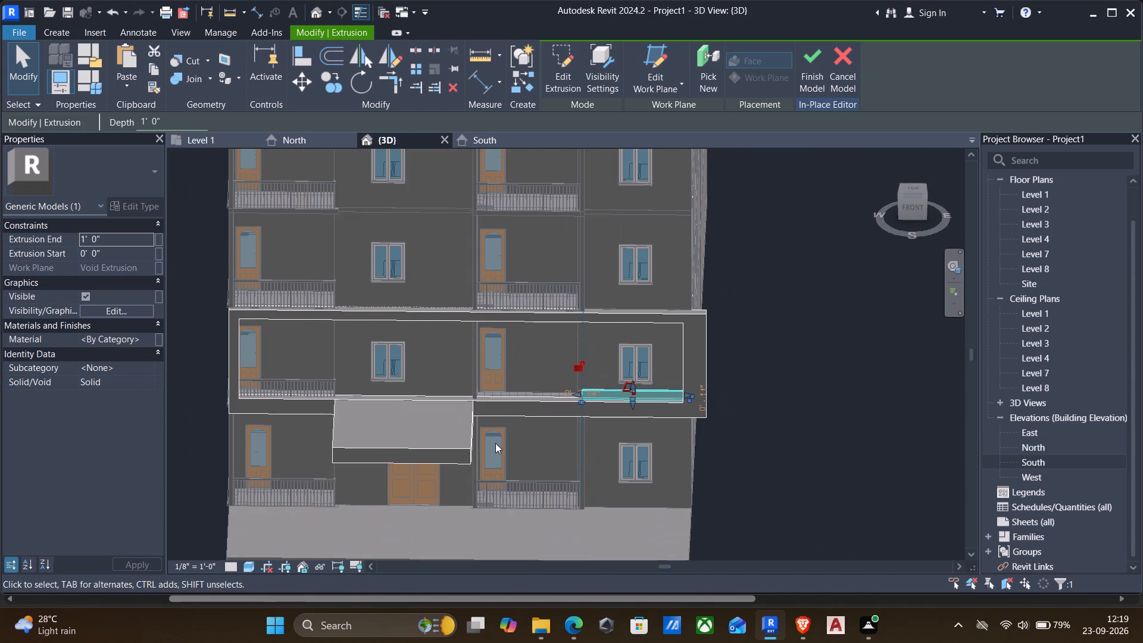
{"action": "key", "text": "Escape"}
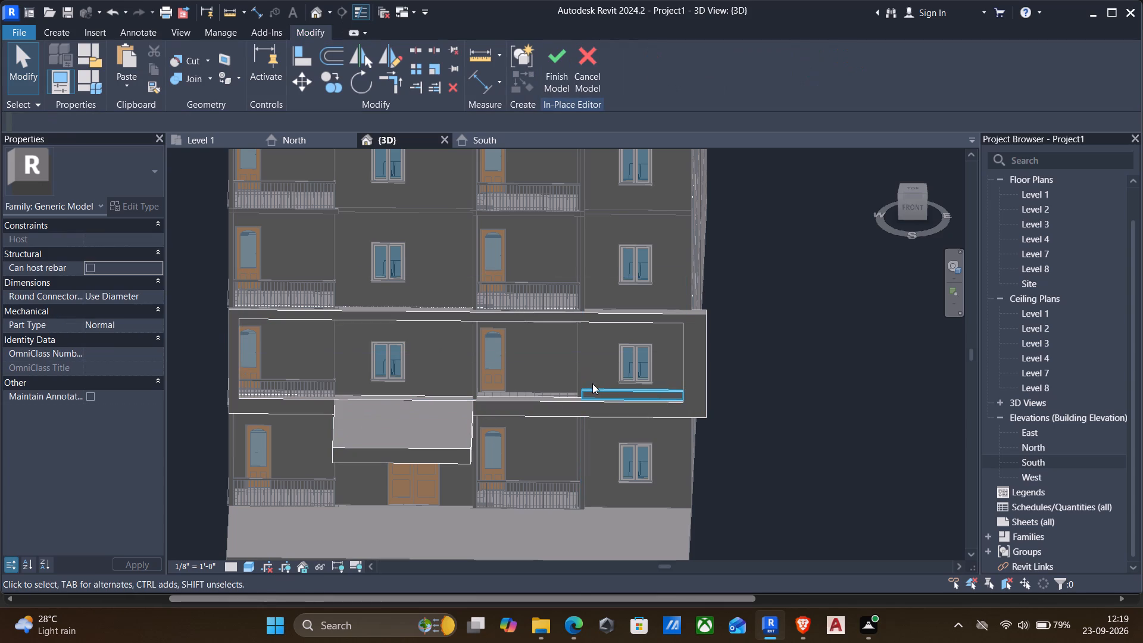
{"action": "left_click", "coordinate": [594, 392]}
{"action": "left_click_drag", "start_coordinate": [577, 392], "coordinate": [528, 398]}
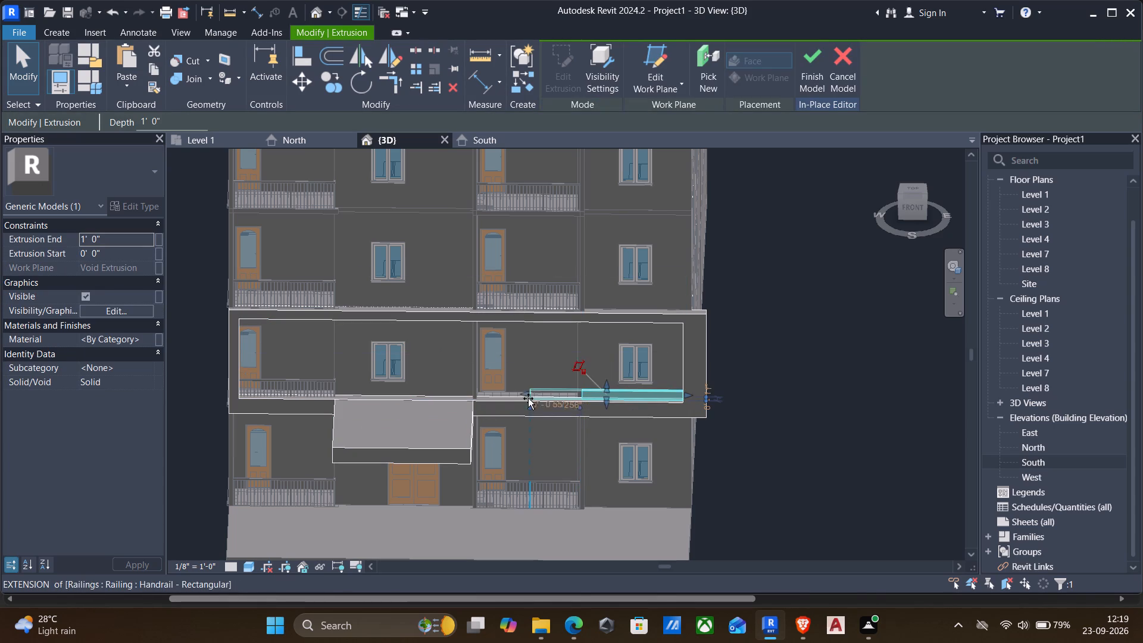
{"action": "left_click_drag", "start_coordinate": [528, 398], "coordinate": [475, 401]}
{"action": "key", "text": "Escape"}
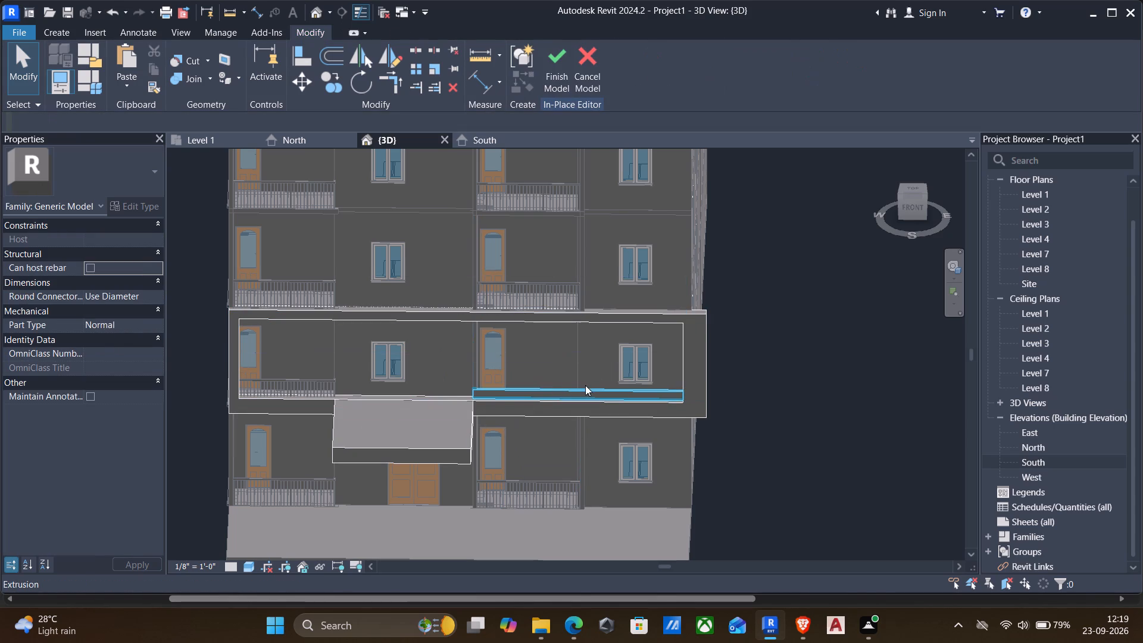
Raise the top of the lengthened extrusion to a depth of 9' 4", filling the frame opening as a panel, and finish the in-place model.
{"action": "left_click", "coordinate": [579, 391]}
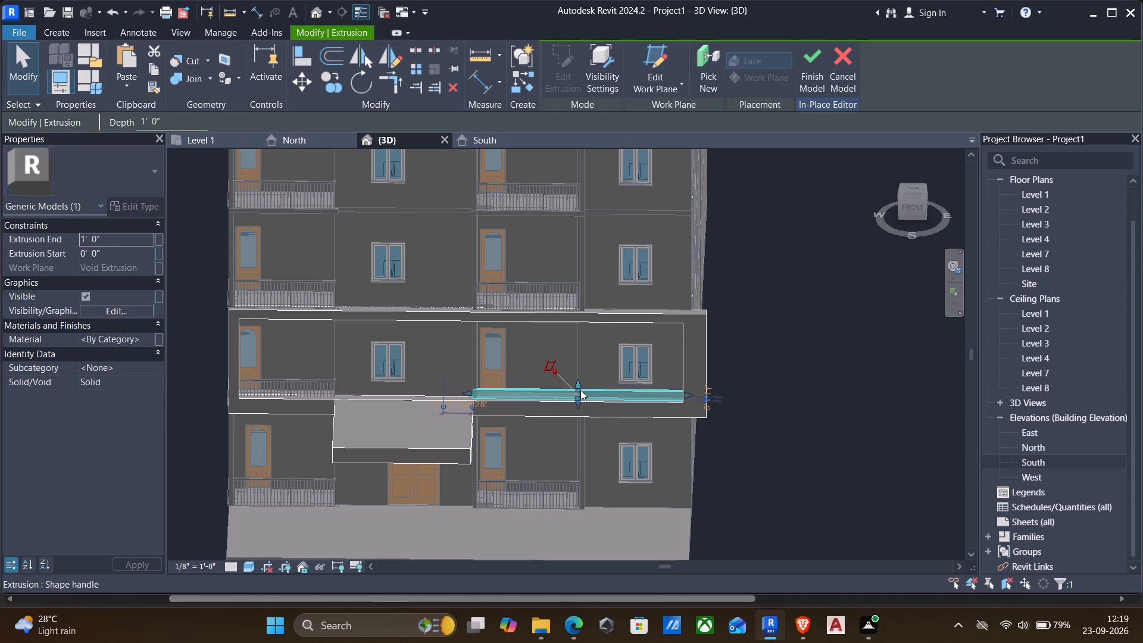
{"action": "left_click_drag", "start_coordinate": [576, 389], "coordinate": [579, 324]}
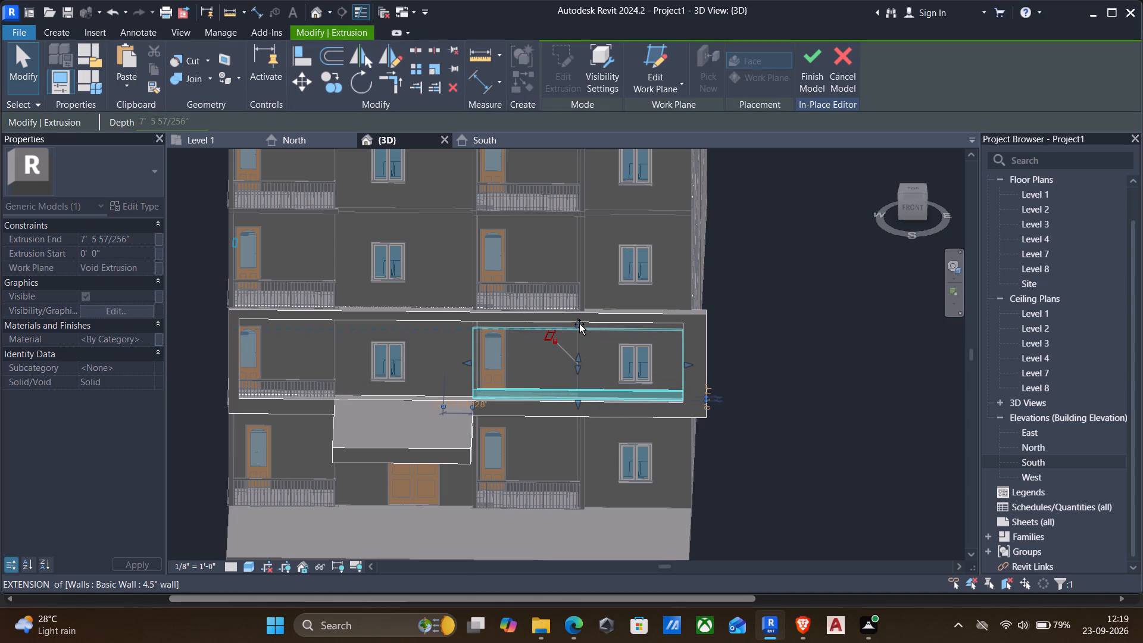
{"action": "left_click_drag", "start_coordinate": [579, 324], "coordinate": [574, 317]}
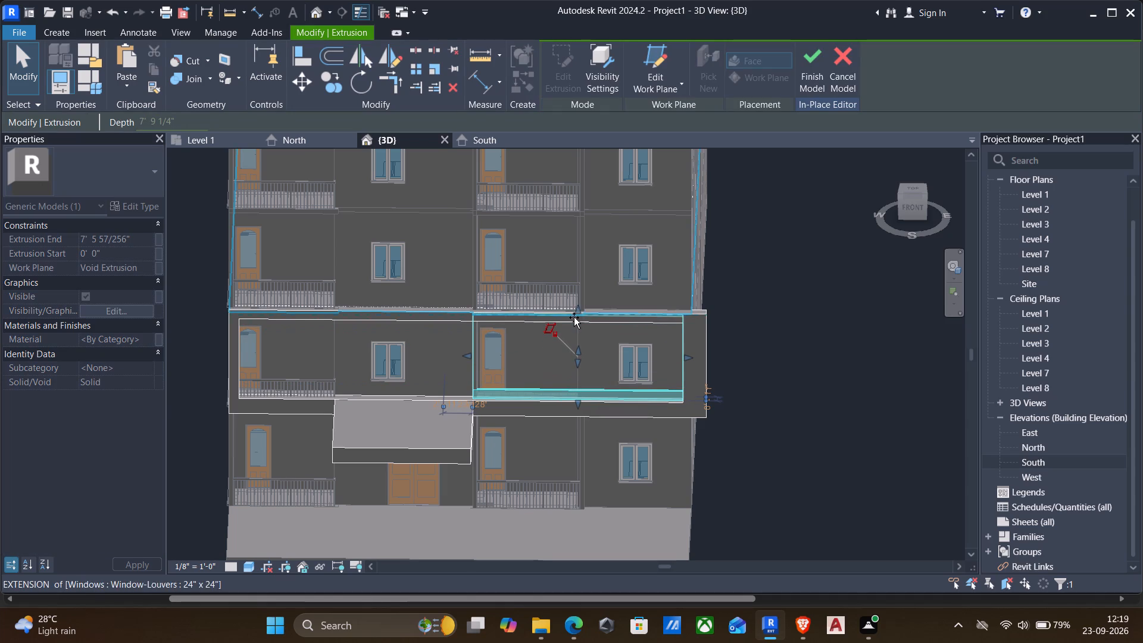
{"action": "left_click_drag", "start_coordinate": [574, 317], "coordinate": [574, 320]}
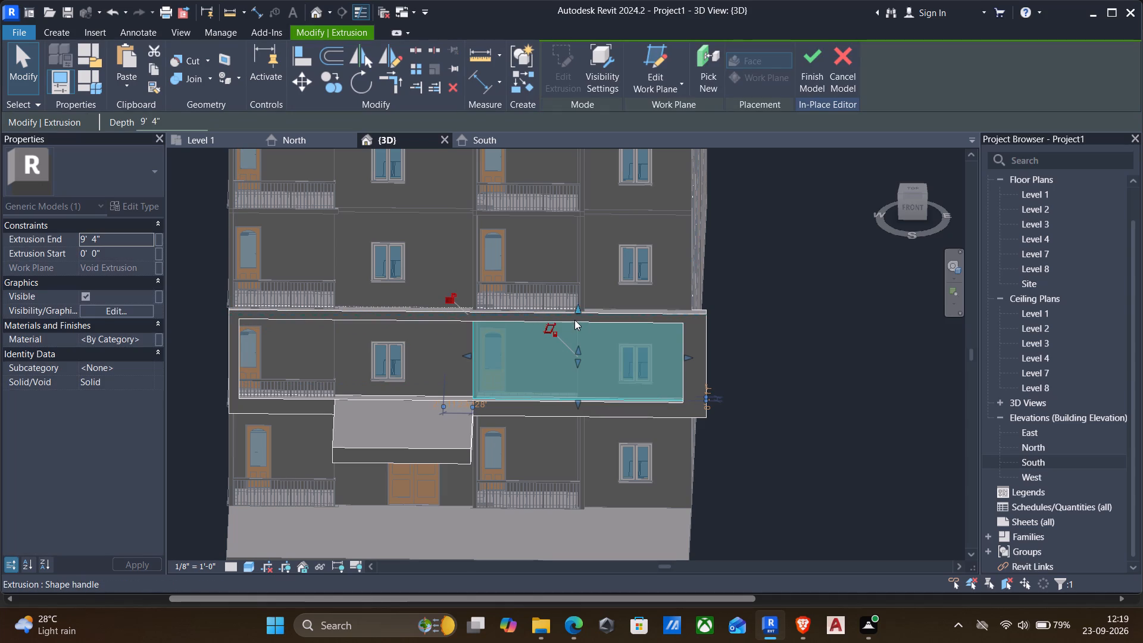
{"action": "key", "text": "Escape"}
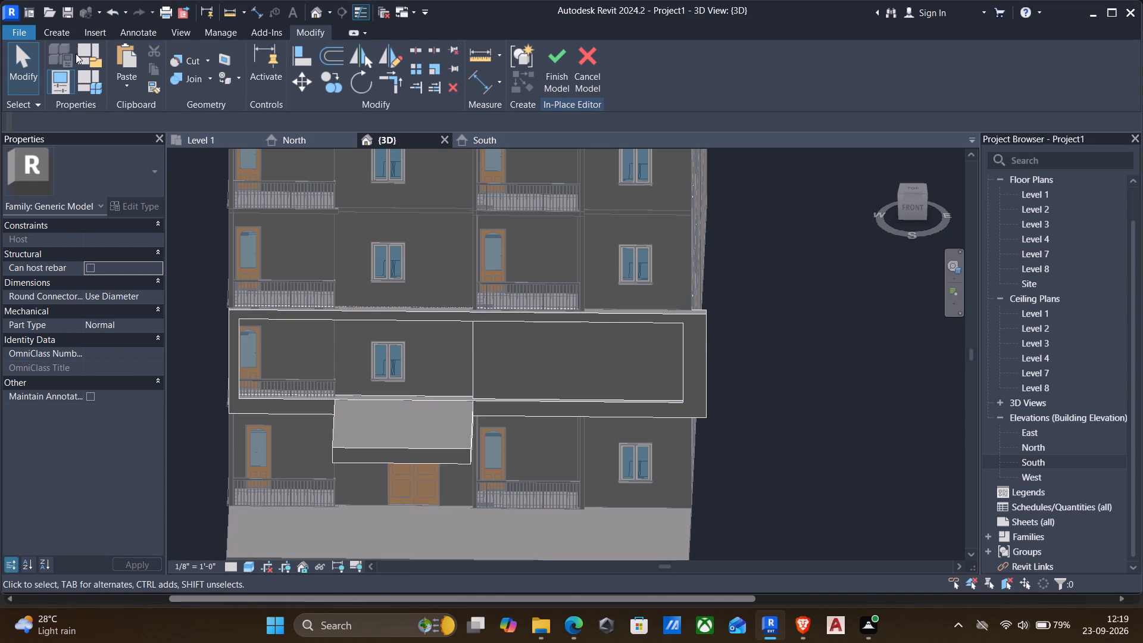
{"action": "left_click", "coordinate": [565, 56]}
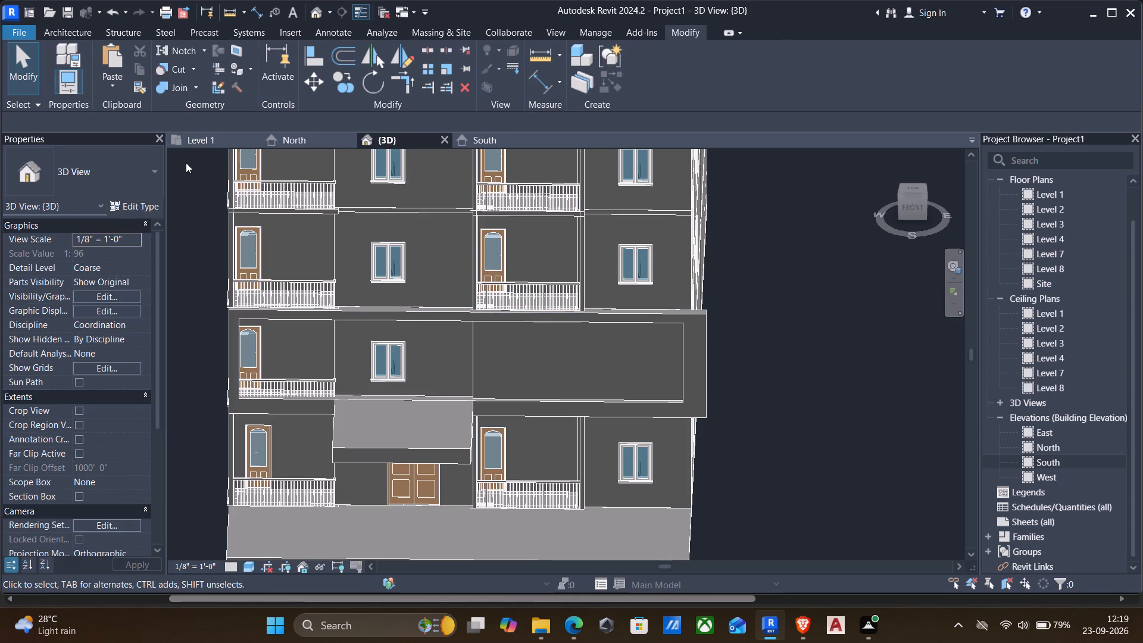
Try to place a Fixed 24" x 72" window in the solid panel inside the Level 2 frame.
{"action": "type", "text": "wn"}
{"action": "left_click", "coordinate": [149, 177]}
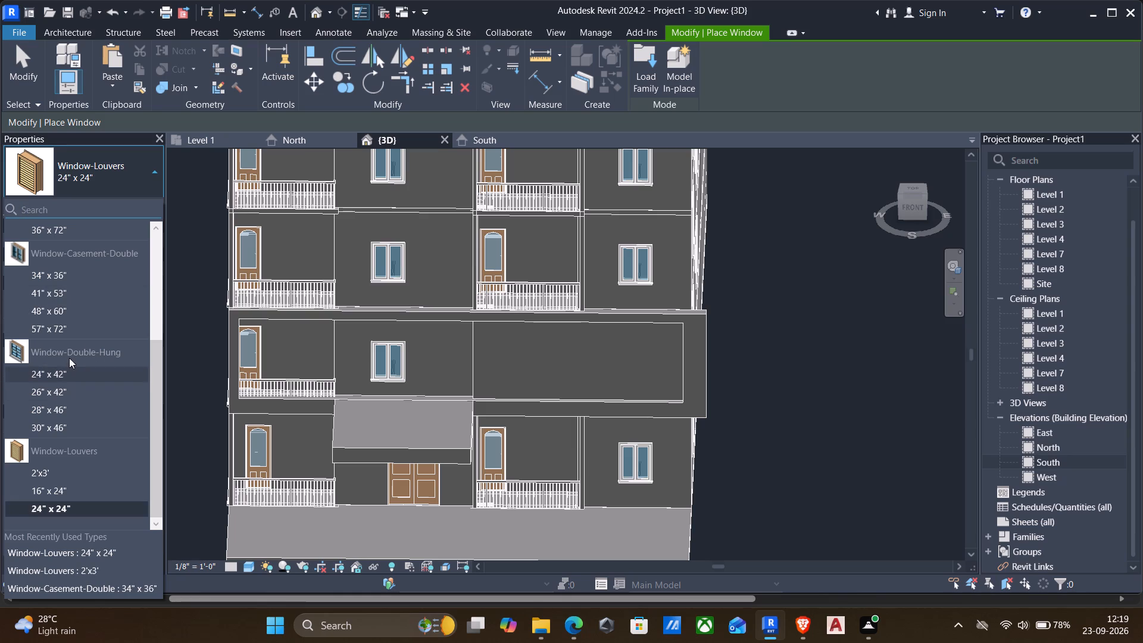
{"action": "scroll", "coordinate": [70, 351], "scroll_direction": "up", "scroll_amount": 5}
{"action": "left_click", "coordinate": [61, 351]}
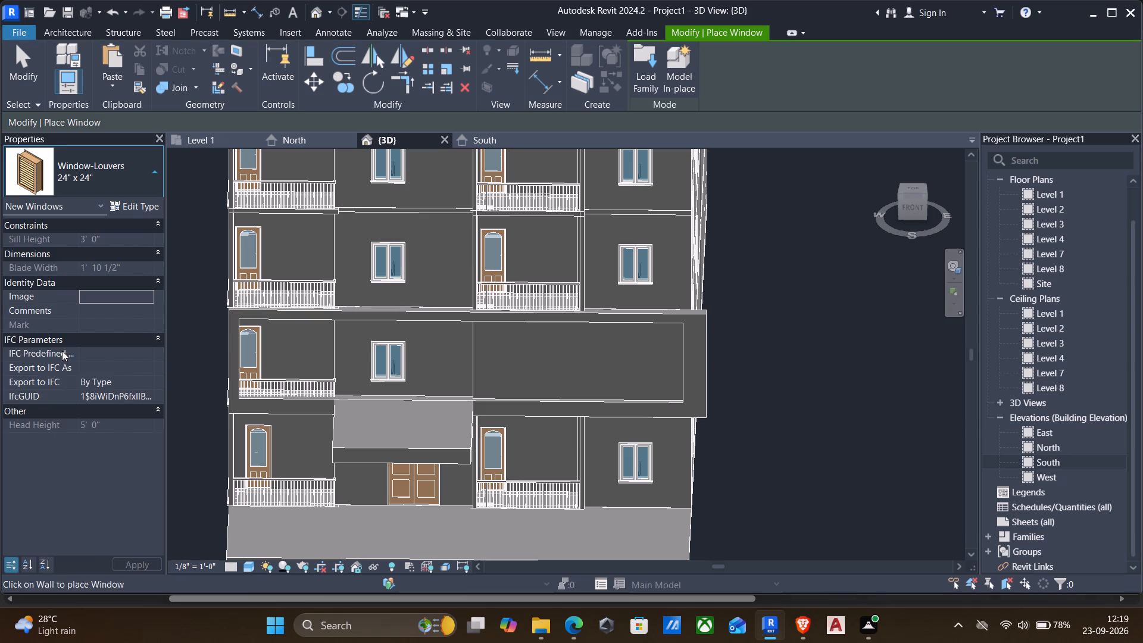
{"action": "left_click", "coordinate": [585, 364]}
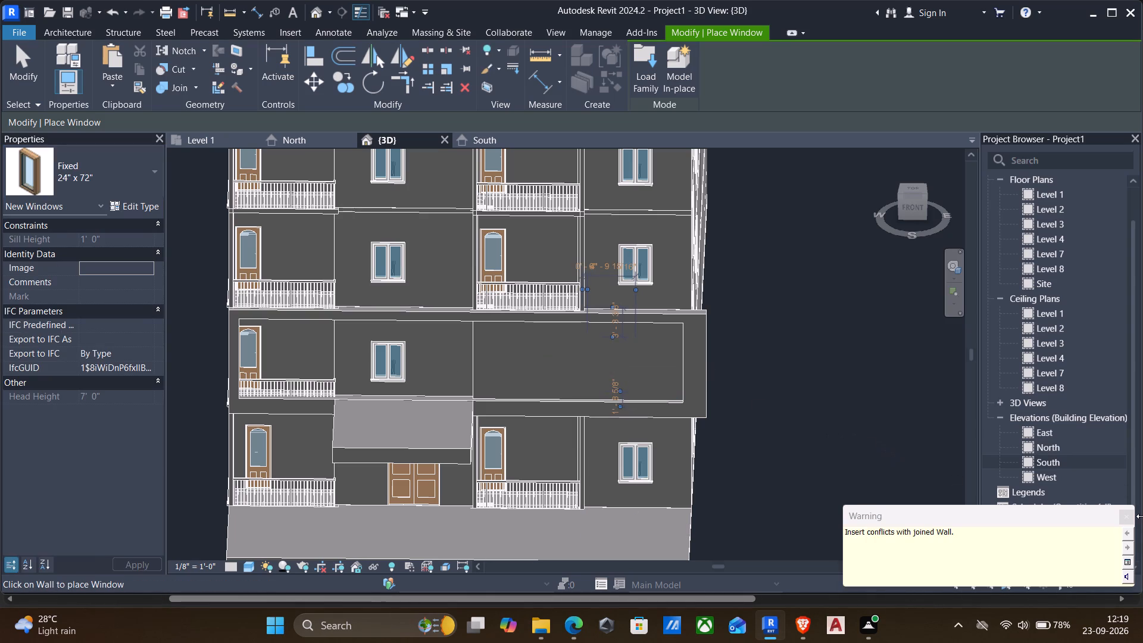
{"action": "left_click", "coordinate": [1128, 515]}
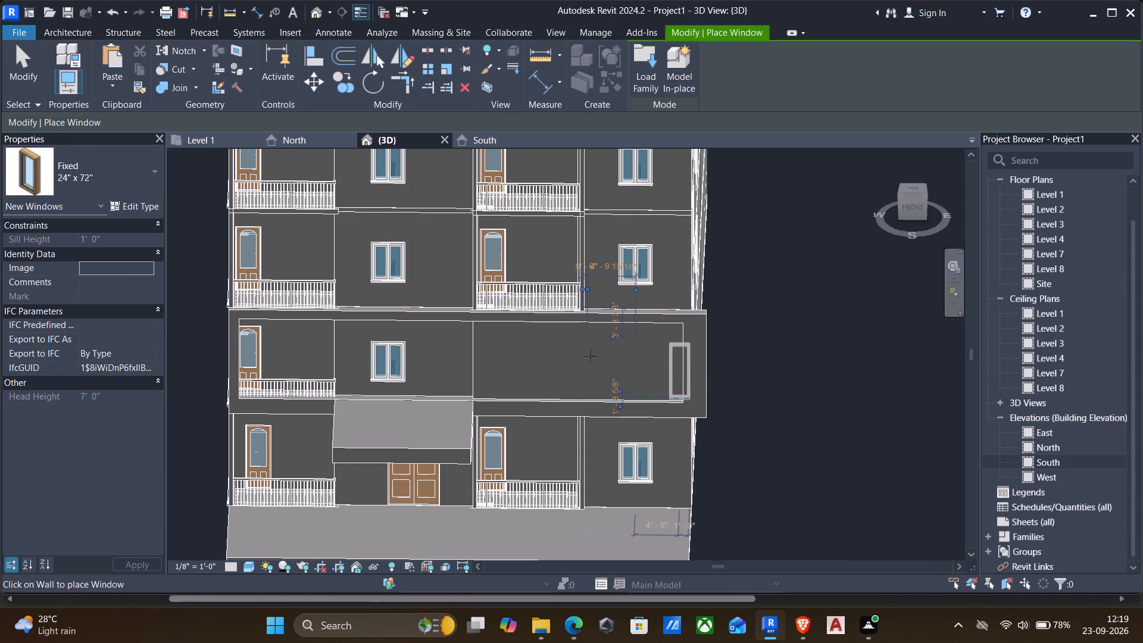
{"action": "key", "text": "Escape"}
{"action": "key", "text": "Escape"}
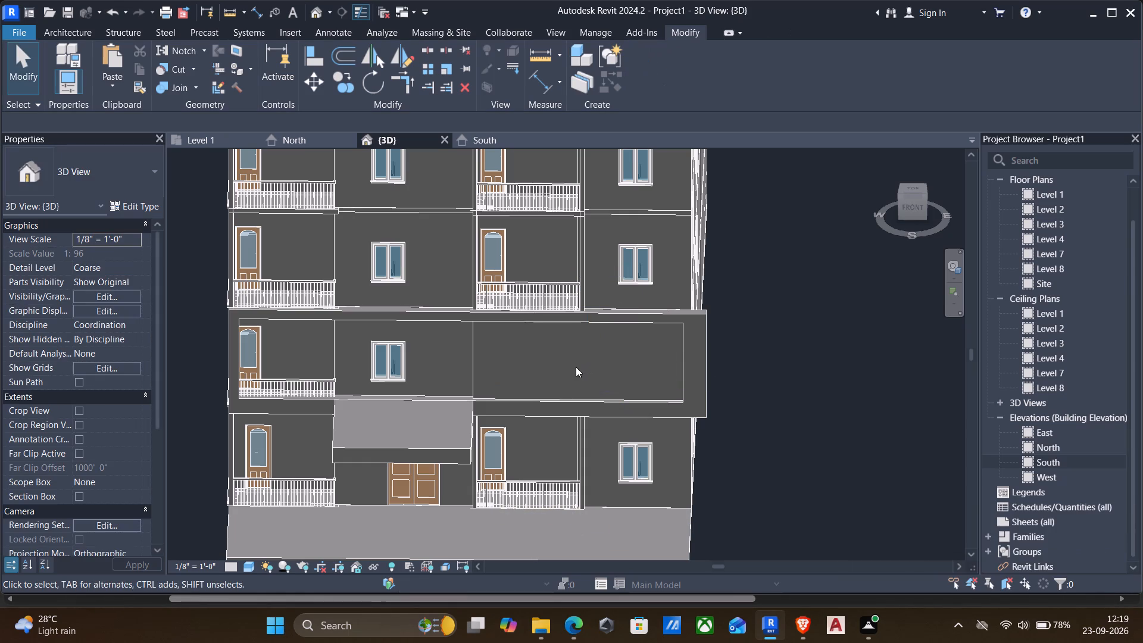
Reopen the in-place generic model of the Level 2 frame, panel and canopy for editing.
{"action": "scroll", "coordinate": [569, 364], "scroll_direction": "down", "scroll_amount": 2}
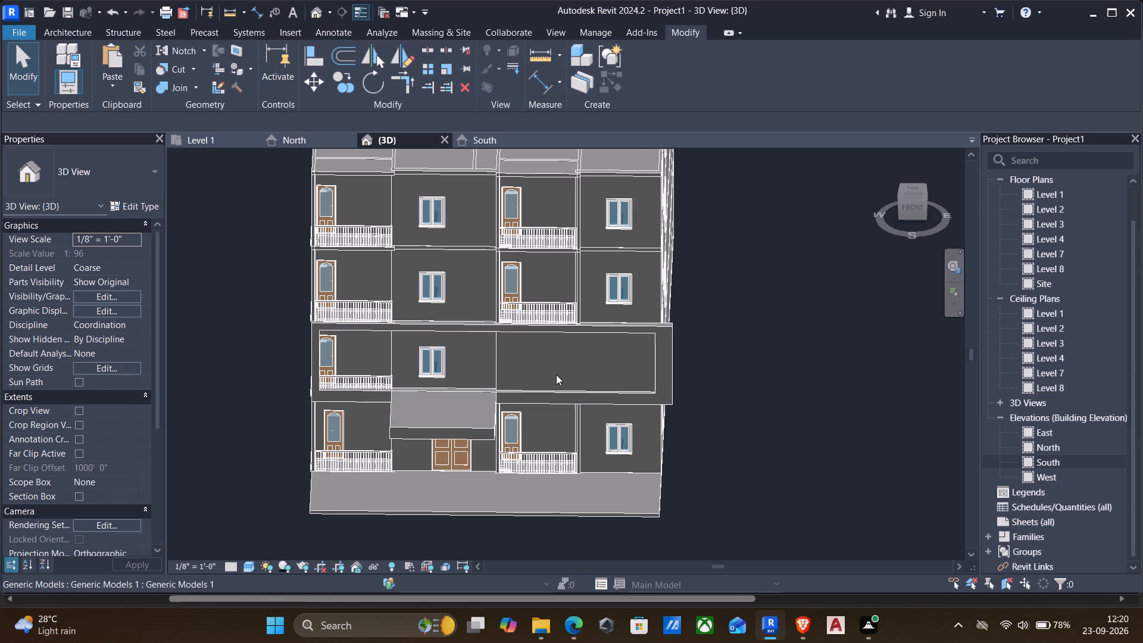
{"action": "scroll", "coordinate": [677, 355], "scroll_direction": "up", "scroll_amount": 3}
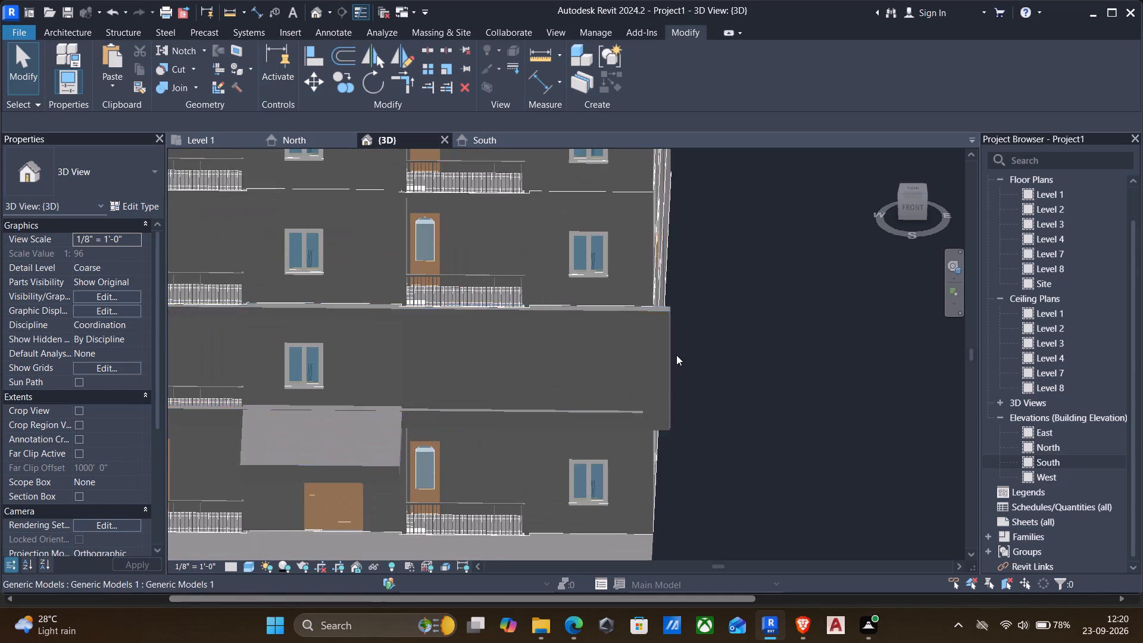
{"action": "scroll", "coordinate": [646, 349], "scroll_direction": "up", "scroll_amount": 4}
{"action": "left_click", "coordinate": [638, 335]}
{"action": "scroll", "coordinate": [633, 345], "scroll_direction": "down", "scroll_amount": 5}
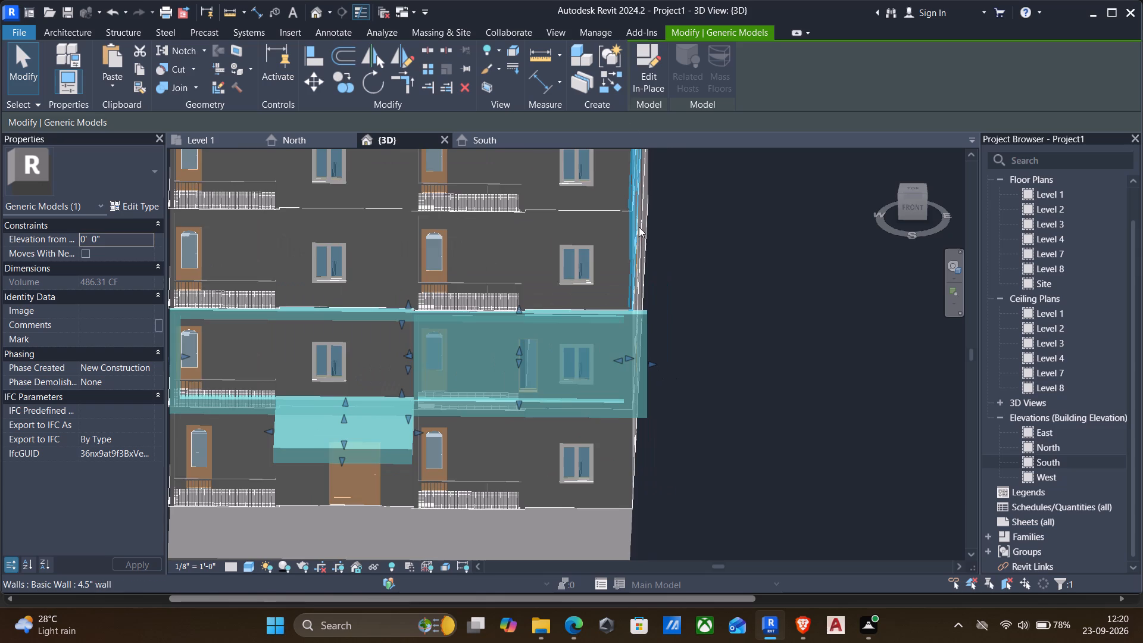
{"action": "left_click", "coordinate": [634, 82]}
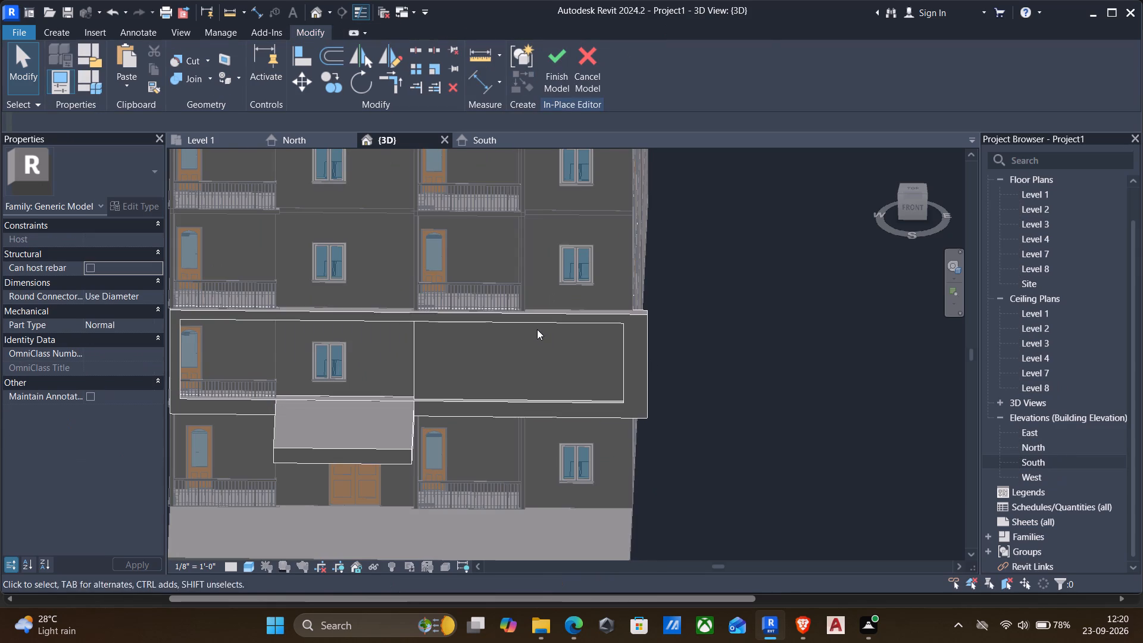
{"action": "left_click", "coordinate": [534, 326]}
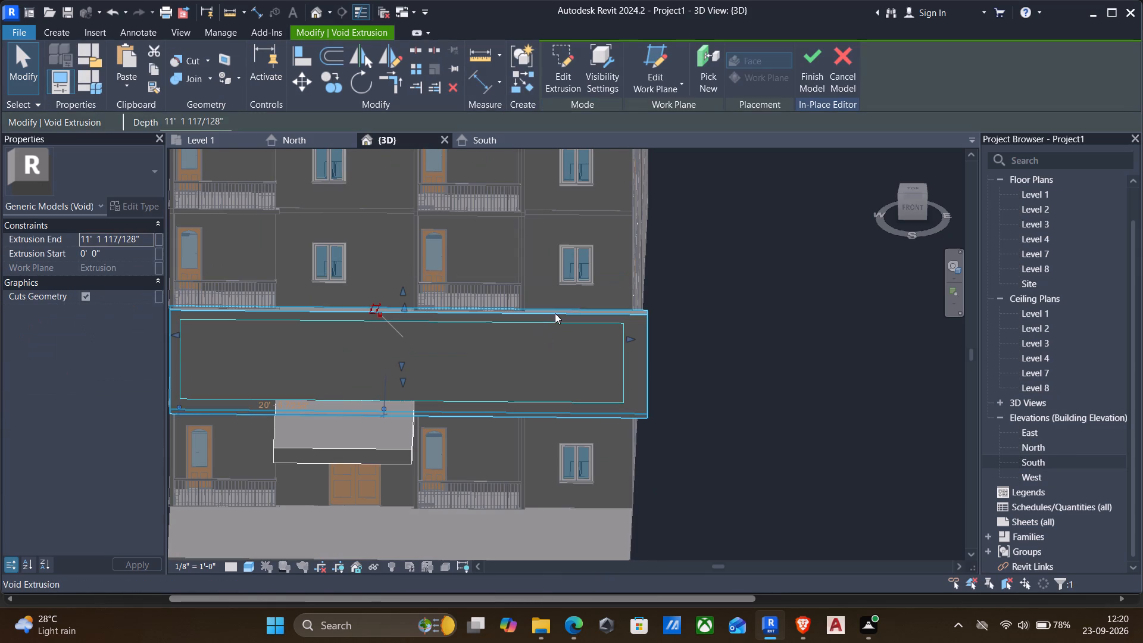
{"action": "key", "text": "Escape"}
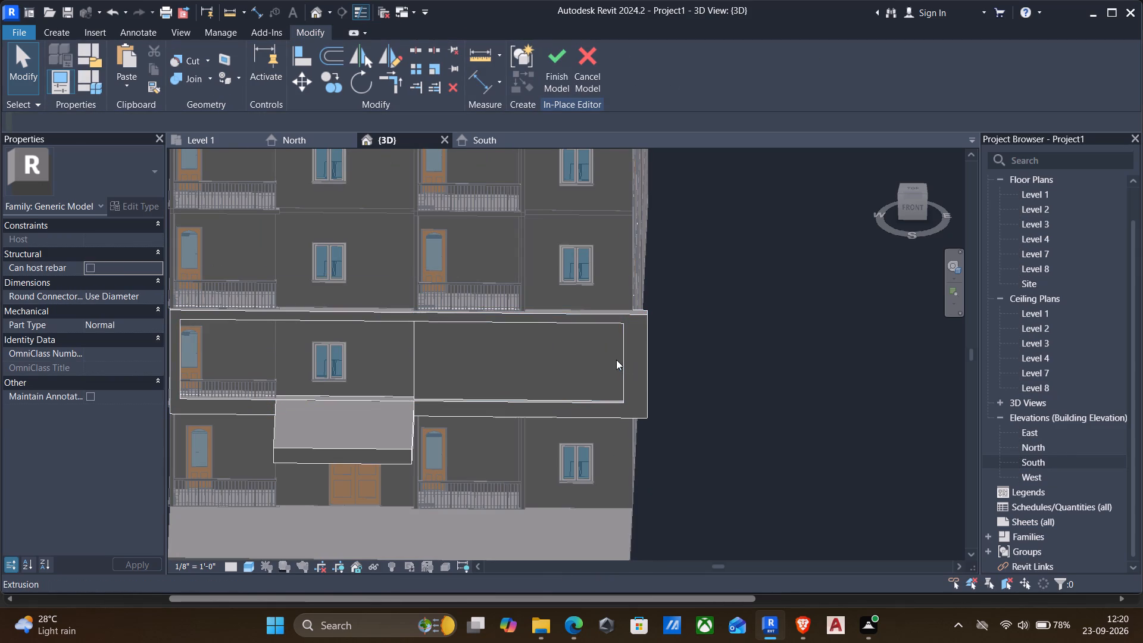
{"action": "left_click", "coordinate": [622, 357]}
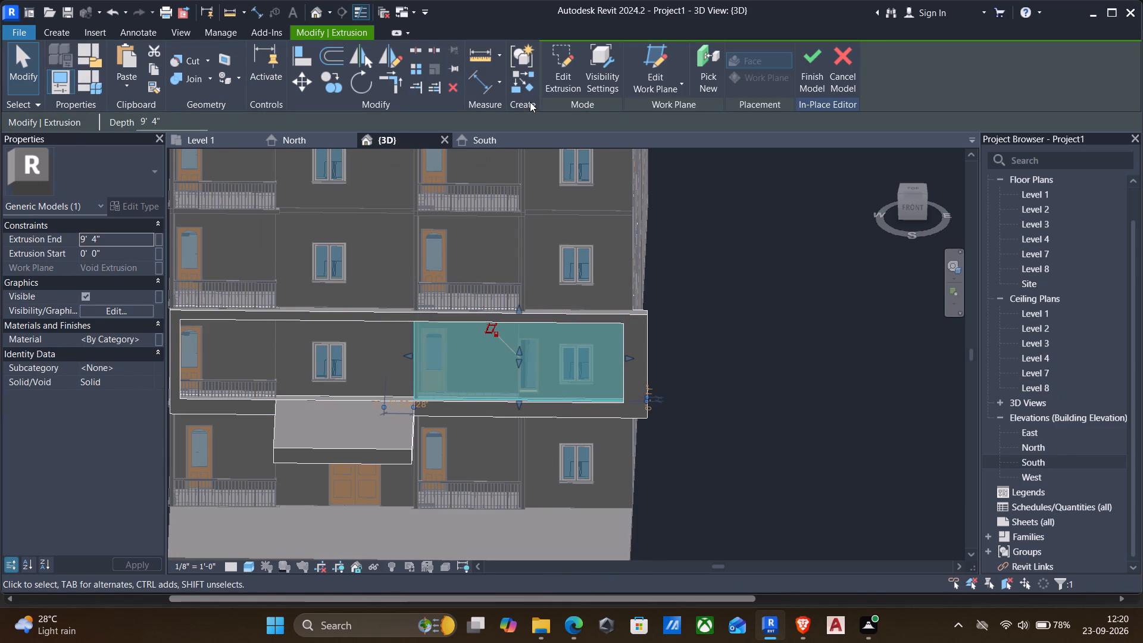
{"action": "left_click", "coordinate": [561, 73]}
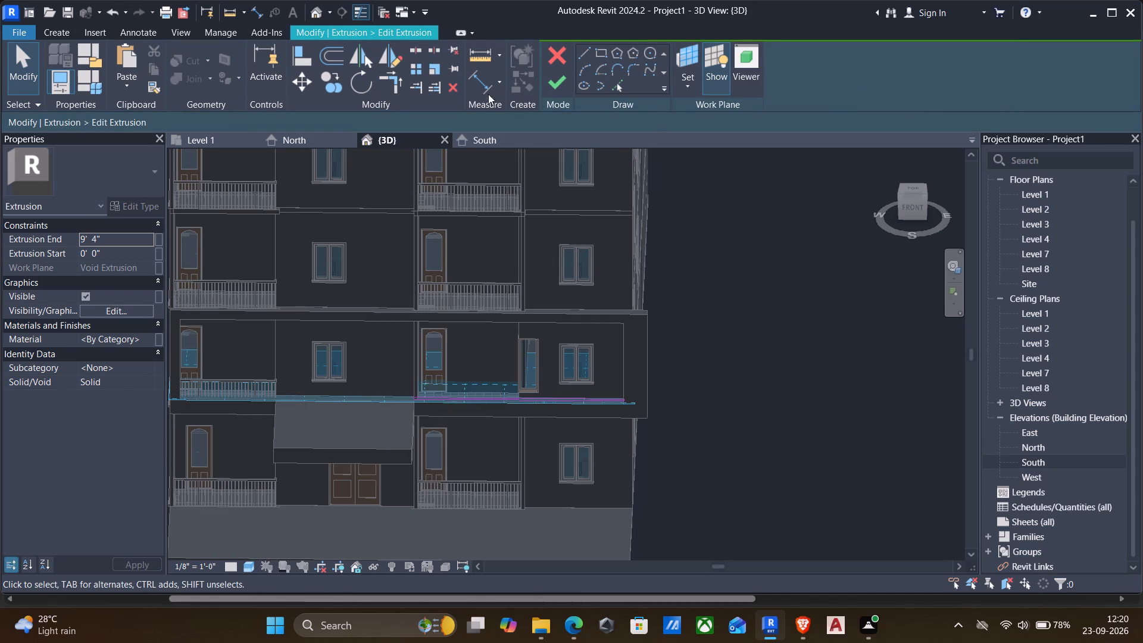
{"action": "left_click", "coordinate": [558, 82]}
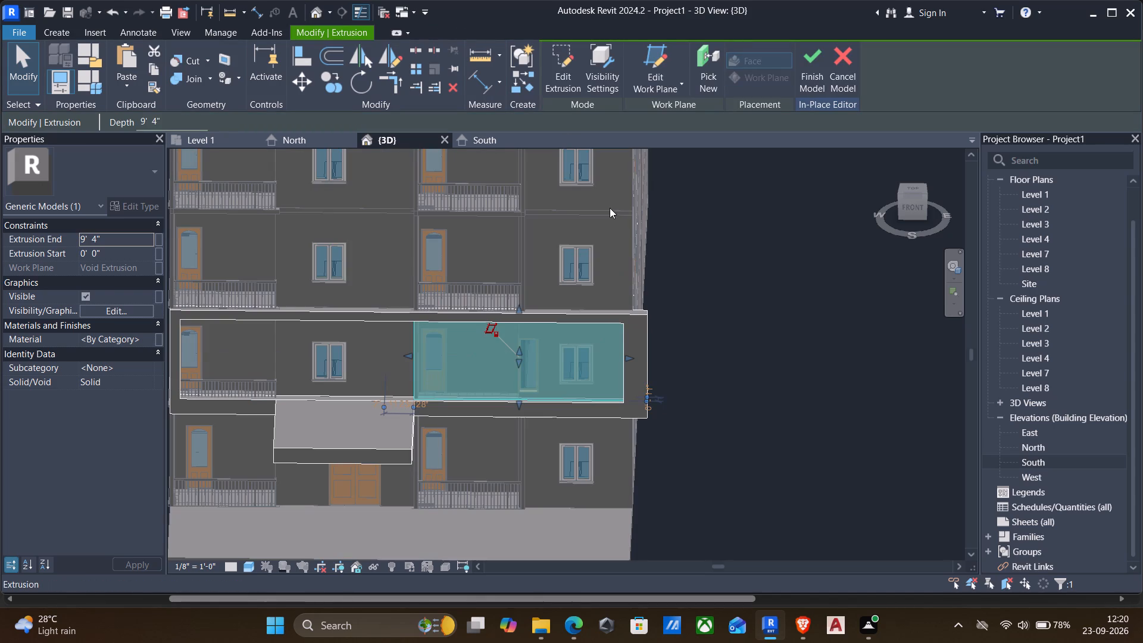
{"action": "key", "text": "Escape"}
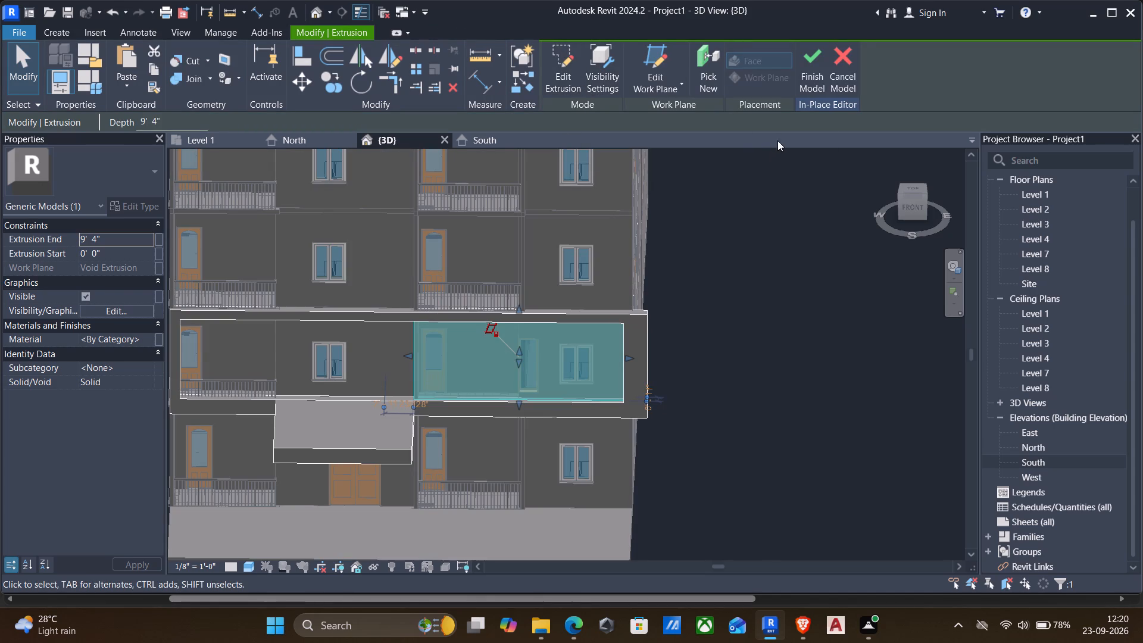
Start a new solid extrusion and set its work plane to the front face of the panel inside the frame.
{"action": "left_click", "coordinate": [51, 30]}
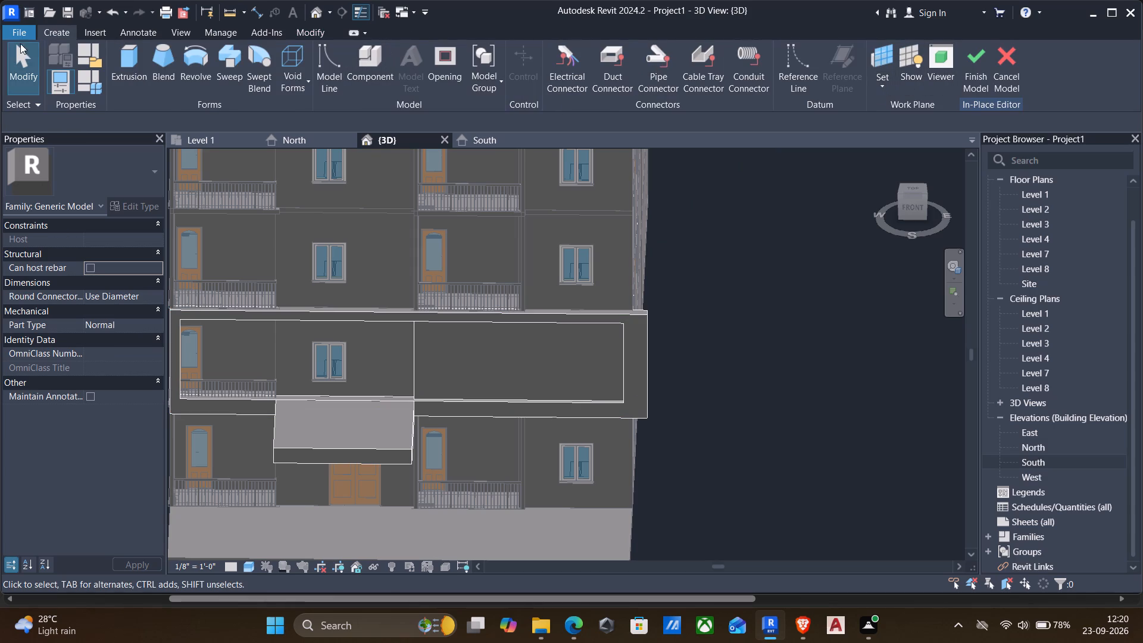
{"action": "left_click", "coordinate": [134, 52]}
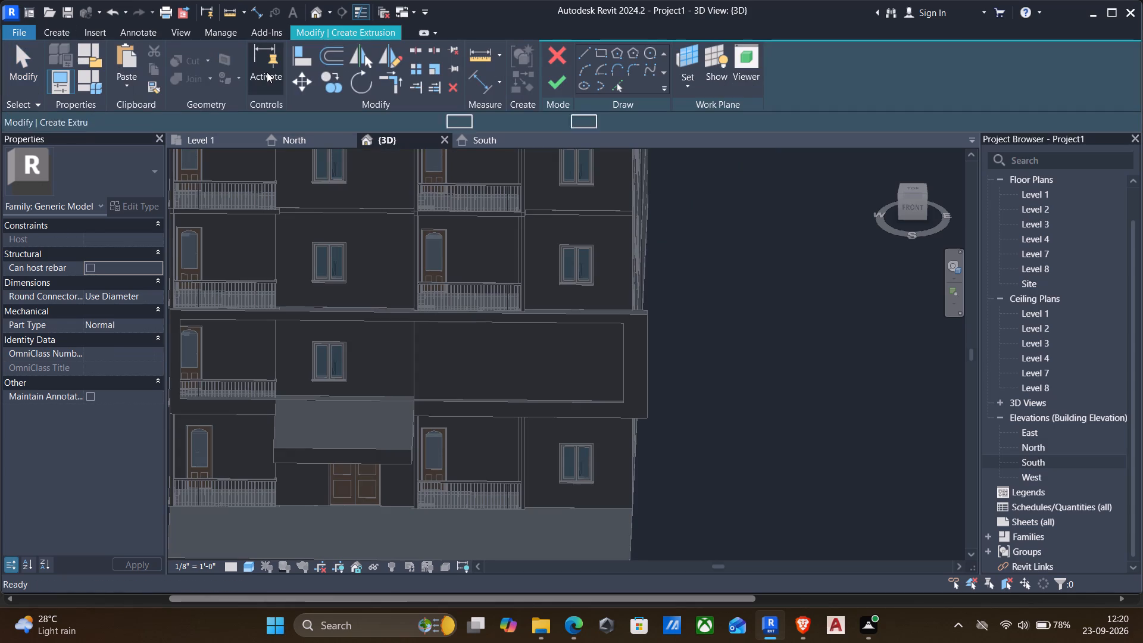
{"action": "left_click", "coordinate": [691, 83]}
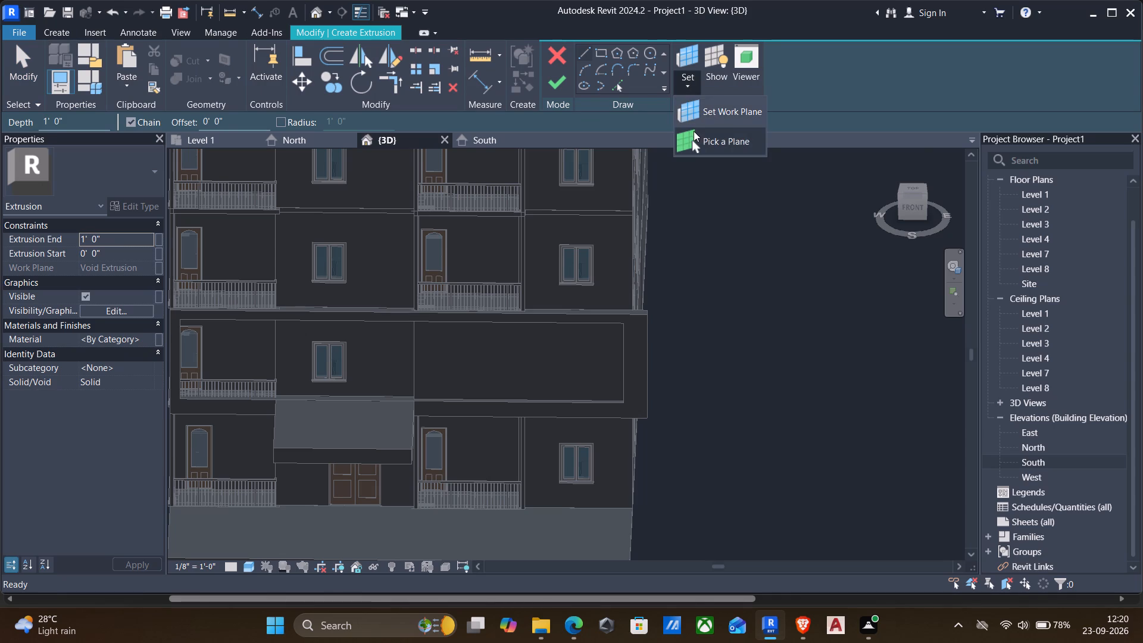
{"action": "left_click", "coordinate": [696, 136]}
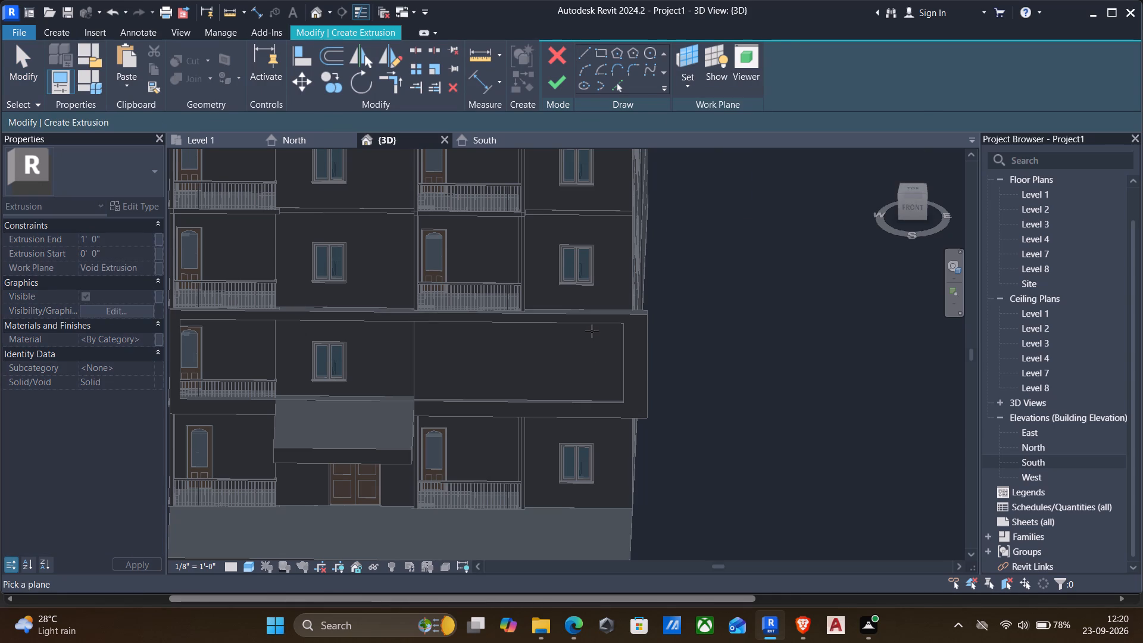
{"action": "scroll", "coordinate": [604, 386], "scroll_direction": "up", "scroll_amount": 7}
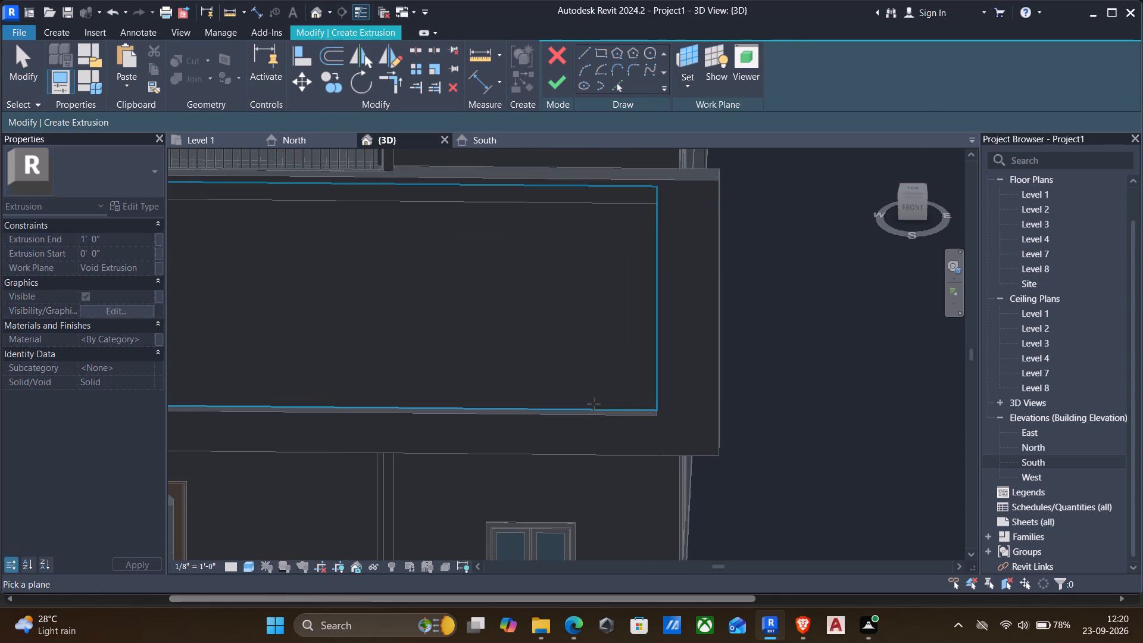
{"action": "left_click", "coordinate": [592, 405]}
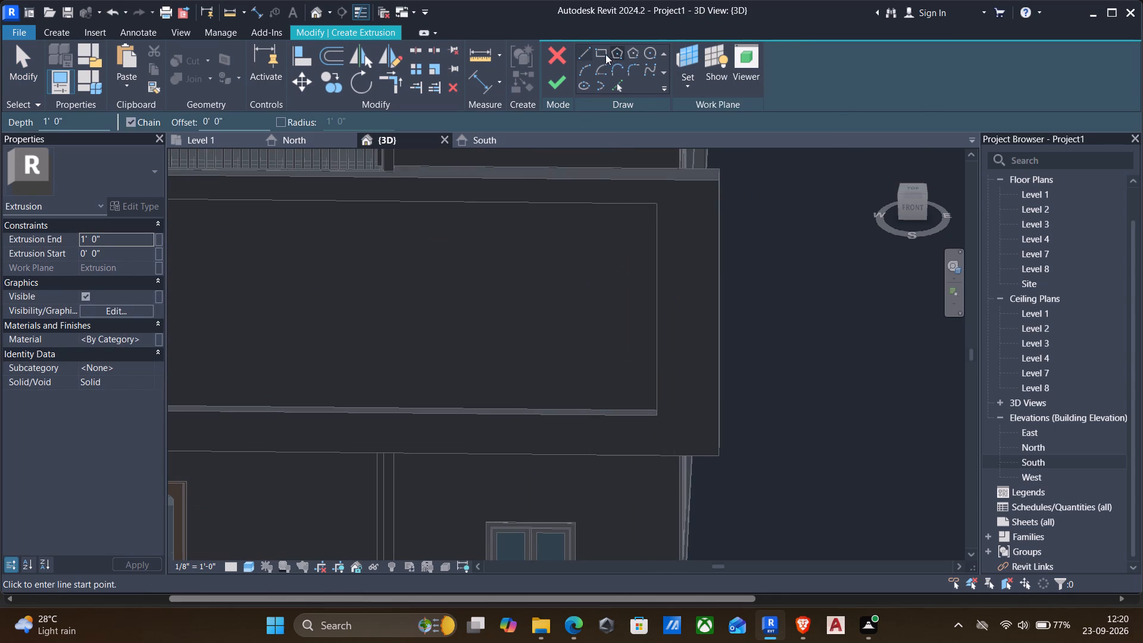
Sketch a rectangle about 4' wide and 8' 6" tall on the panel's face, starting from the panel's bottom edge.
{"action": "left_click", "coordinate": [598, 54]}
{"action": "scroll", "coordinate": [522, 192], "scroll_direction": "down", "scroll_amount": 3}
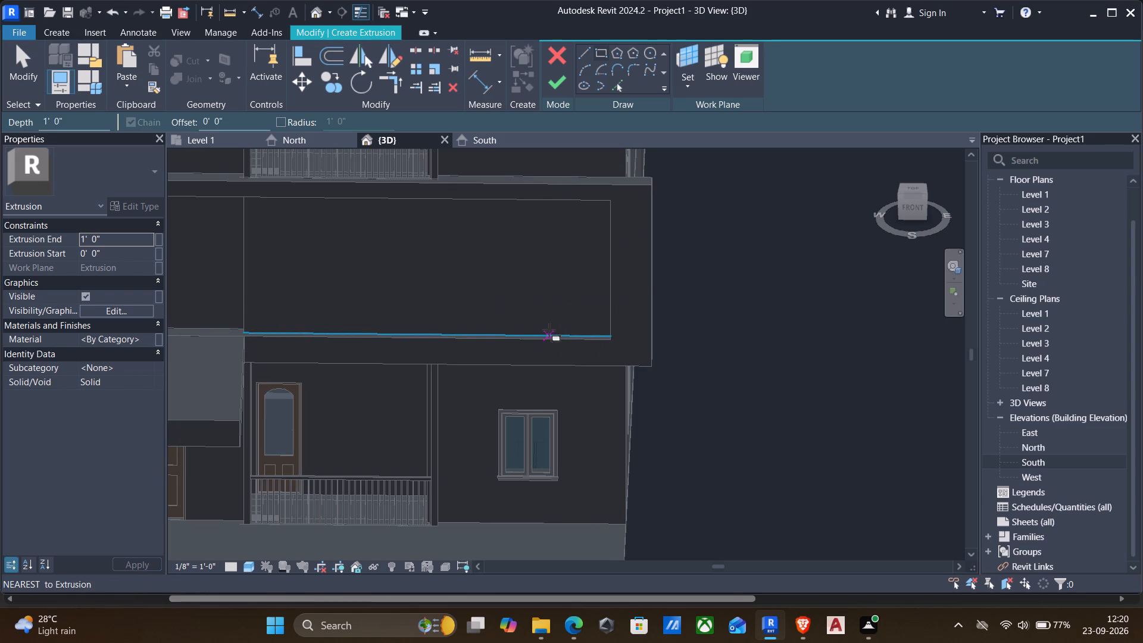
{"action": "left_click", "coordinate": [549, 332]}
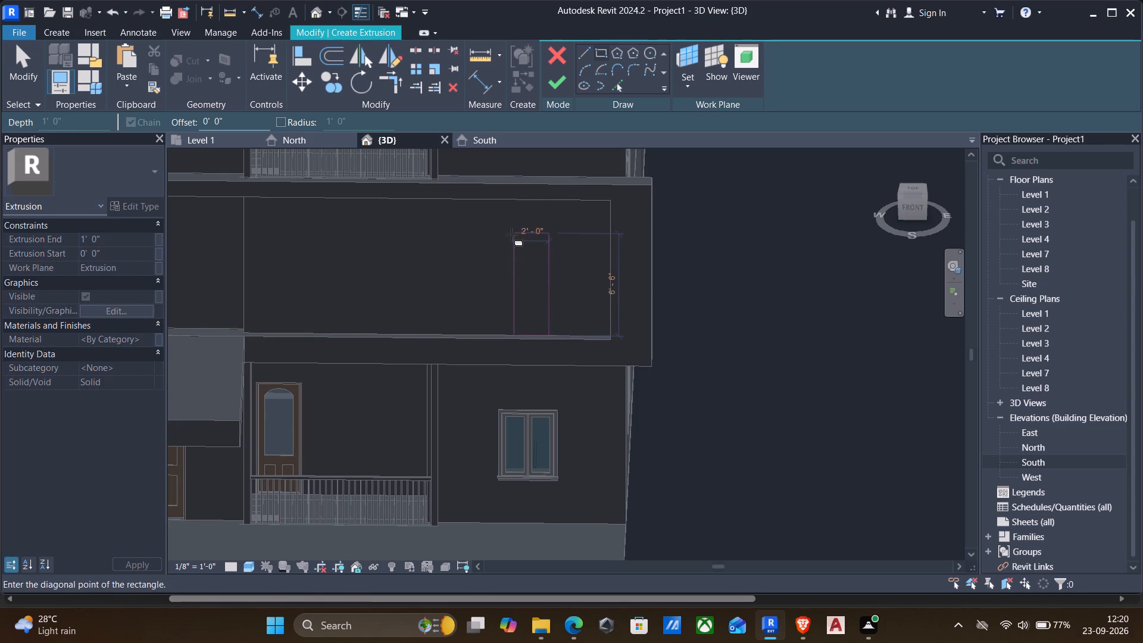
{"action": "middle_click_drag", "start_coordinate": [510, 229], "coordinate": [482, 274]}
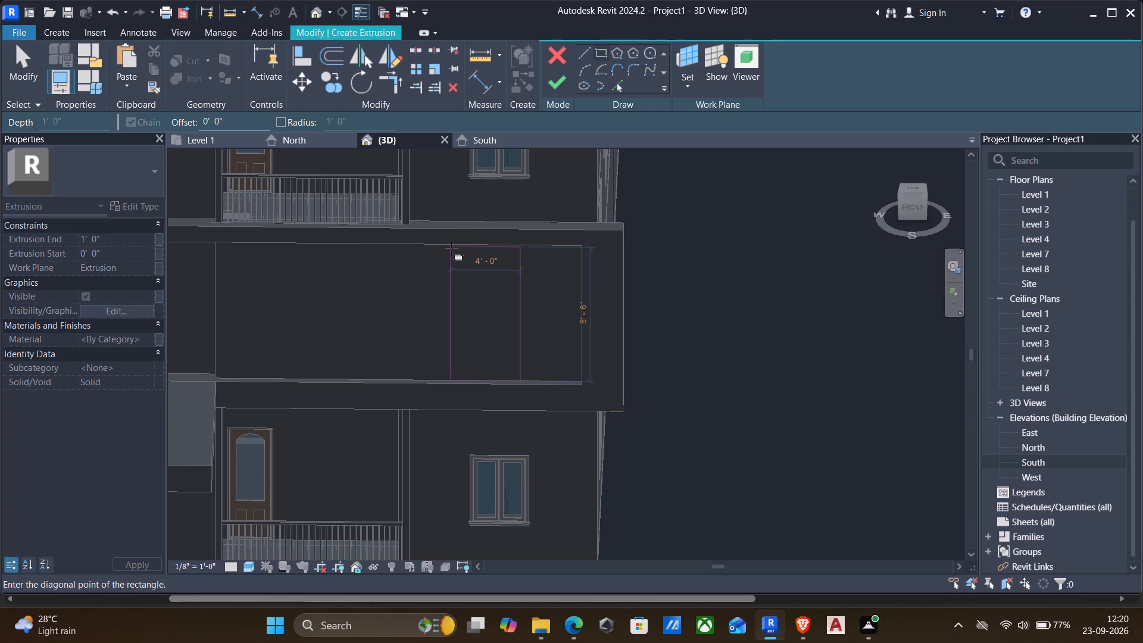
{"action": "left_click", "coordinate": [451, 249]}
{"action": "key", "text": "Escape"}
{"action": "scroll", "coordinate": [479, 274], "scroll_direction": "down", "scroll_amount": 1}
{"action": "middle_click_drag", "start_coordinate": [479, 281], "coordinate": [488, 273], "text": "shift"}
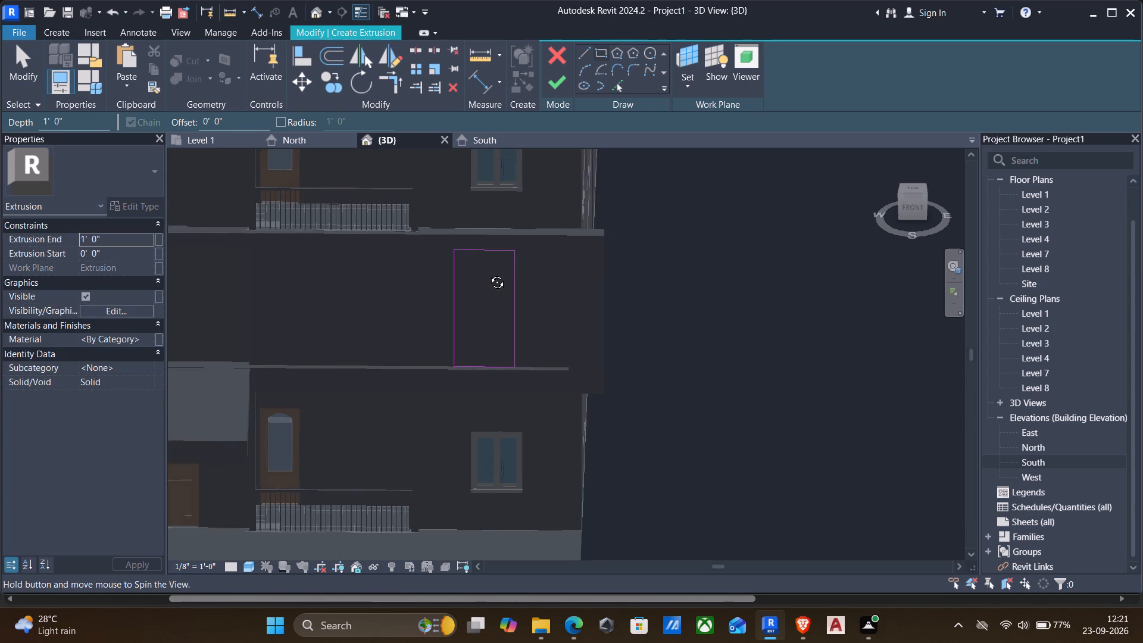
{"action": "middle_click_drag", "start_coordinate": [488, 273], "coordinate": [473, 257], "text": "shift"}
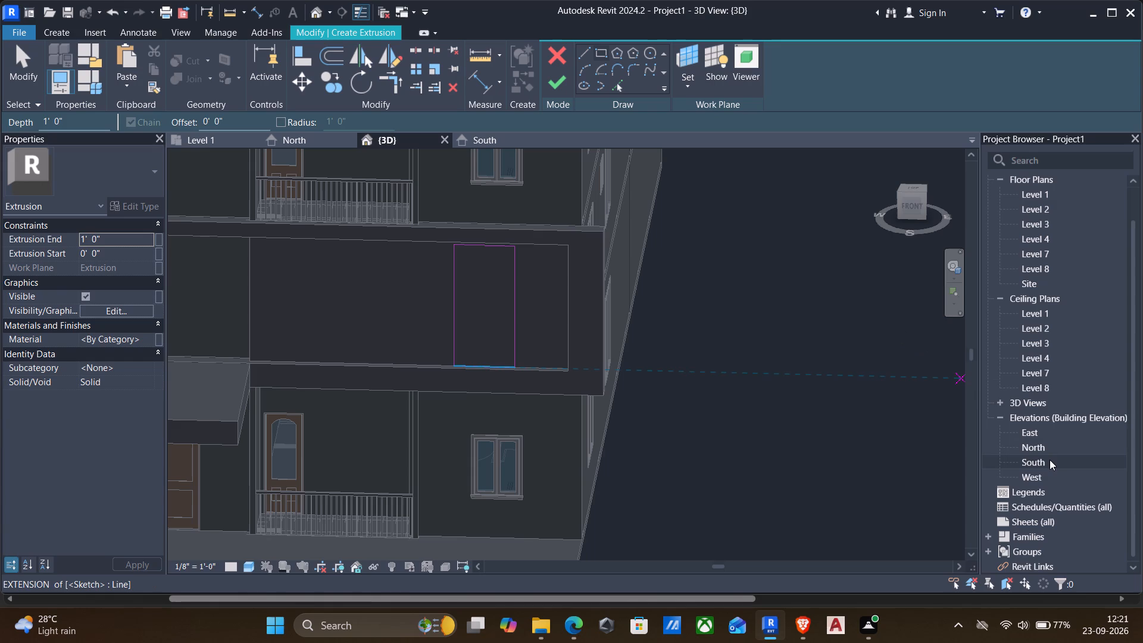
Open the South elevation to continue editing the extrusion sketch.
{"action": "double_click", "coordinate": [1050, 460]}
{"action": "scroll", "coordinate": [612, 359], "scroll_direction": "up", "scroll_amount": 4}
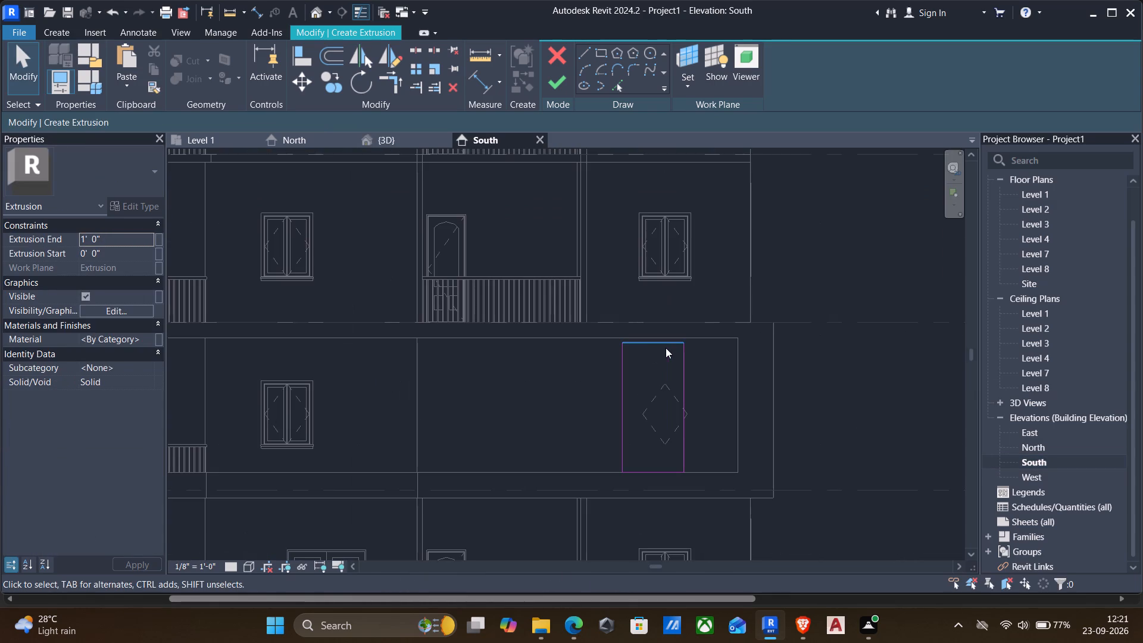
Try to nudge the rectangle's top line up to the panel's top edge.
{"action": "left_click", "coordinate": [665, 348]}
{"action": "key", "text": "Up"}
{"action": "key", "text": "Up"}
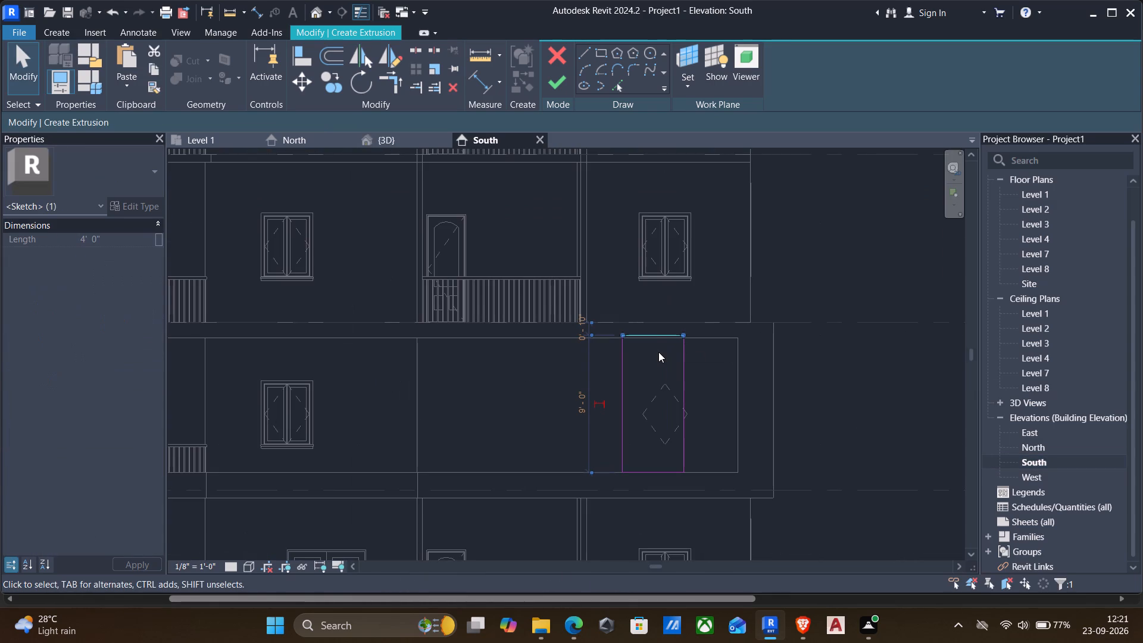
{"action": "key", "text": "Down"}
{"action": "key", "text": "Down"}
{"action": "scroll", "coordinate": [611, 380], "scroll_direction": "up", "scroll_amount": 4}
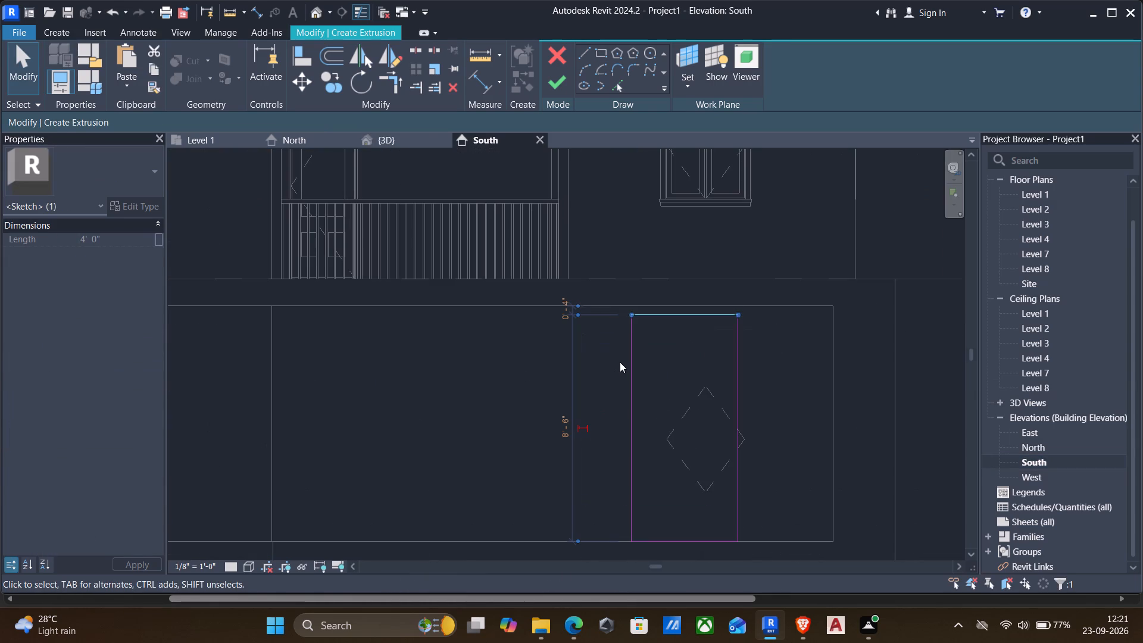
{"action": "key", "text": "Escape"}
Align the rectangle's top line with the top edge of the panel inside the frame.
{"action": "type", "text": "ak"}
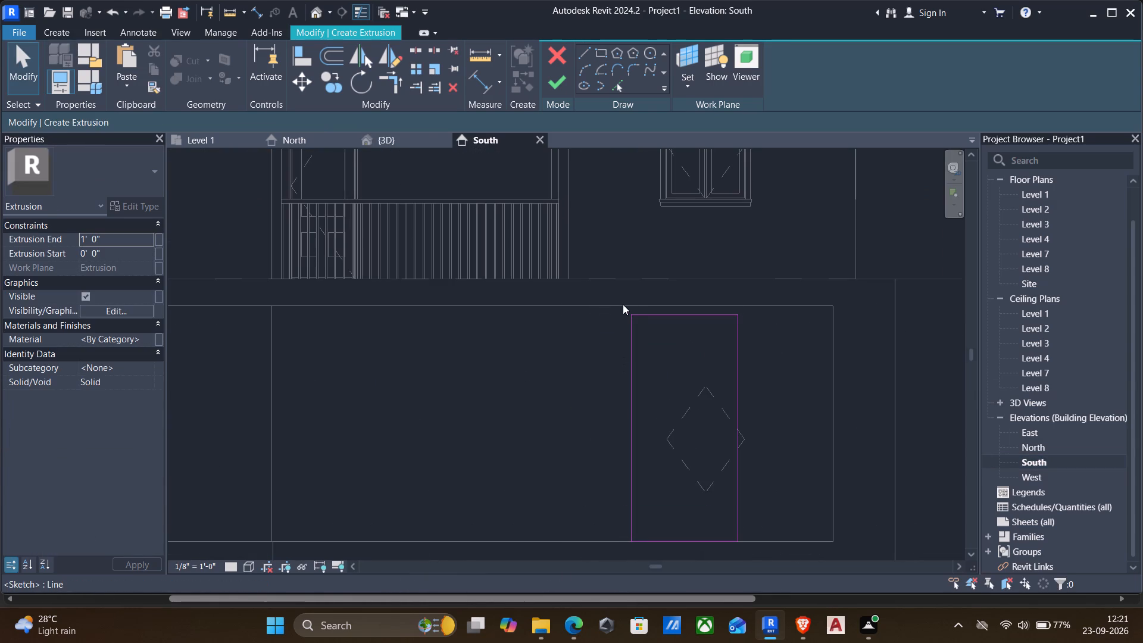
{"action": "type", "text": "al"}
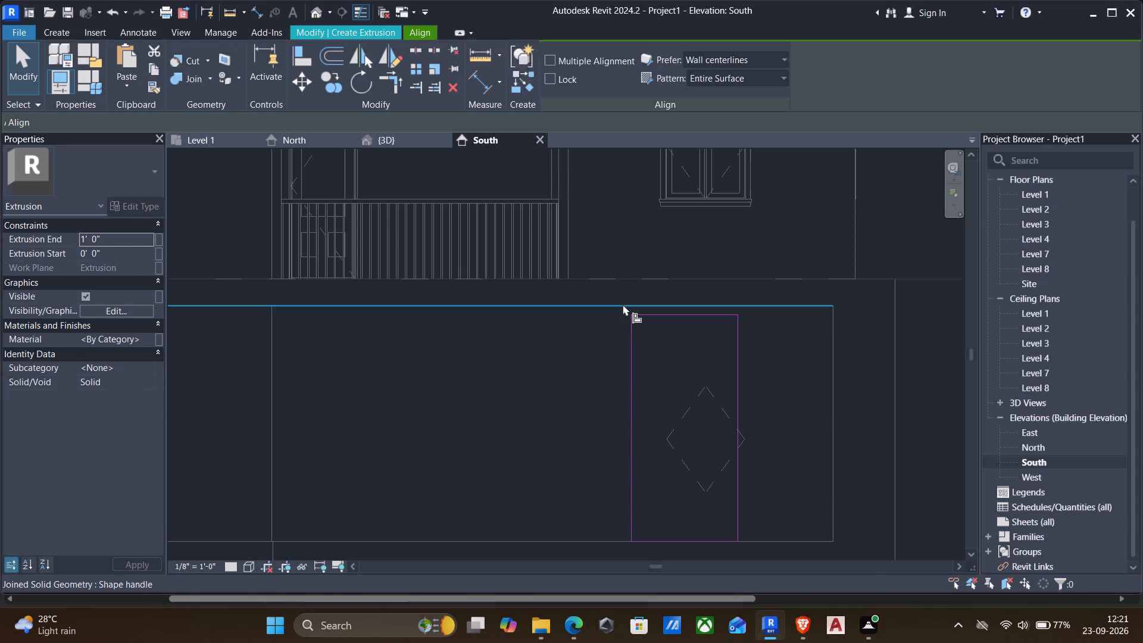
{"action": "left_click", "coordinate": [623, 304]}
{"action": "left_click", "coordinate": [683, 314]}
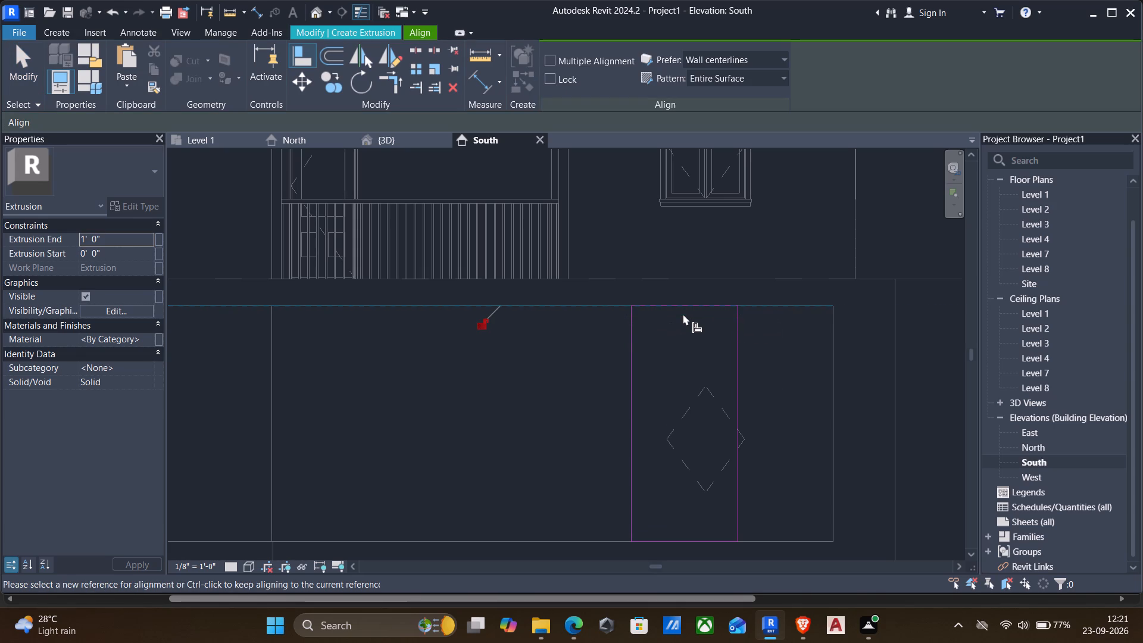
{"action": "key", "text": "Escape"}
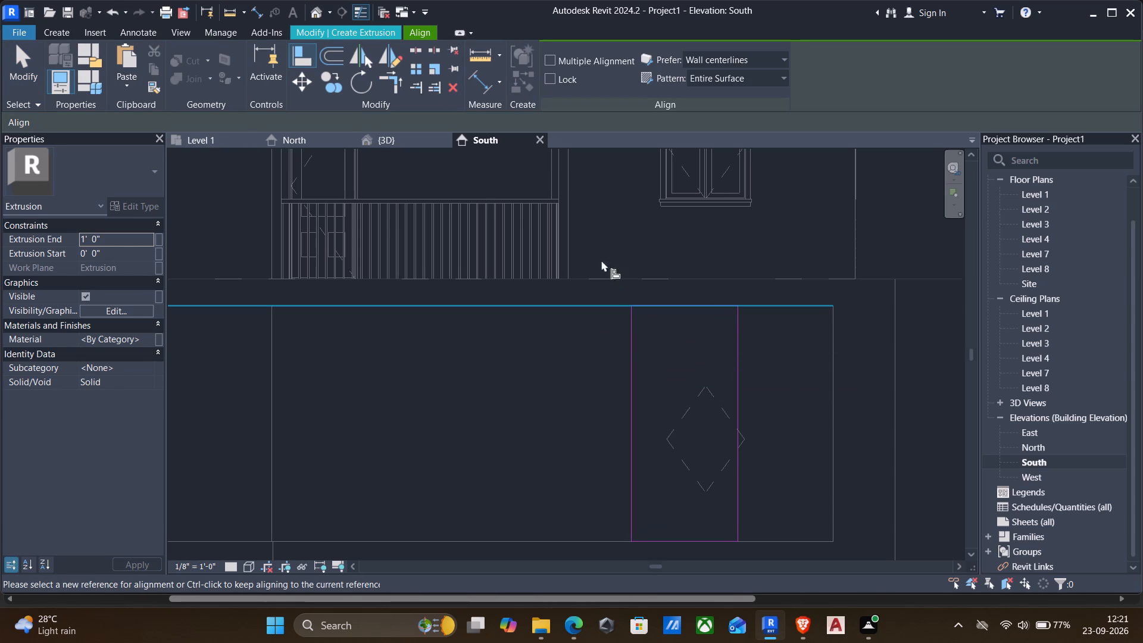
{"action": "key", "text": "Escape"}
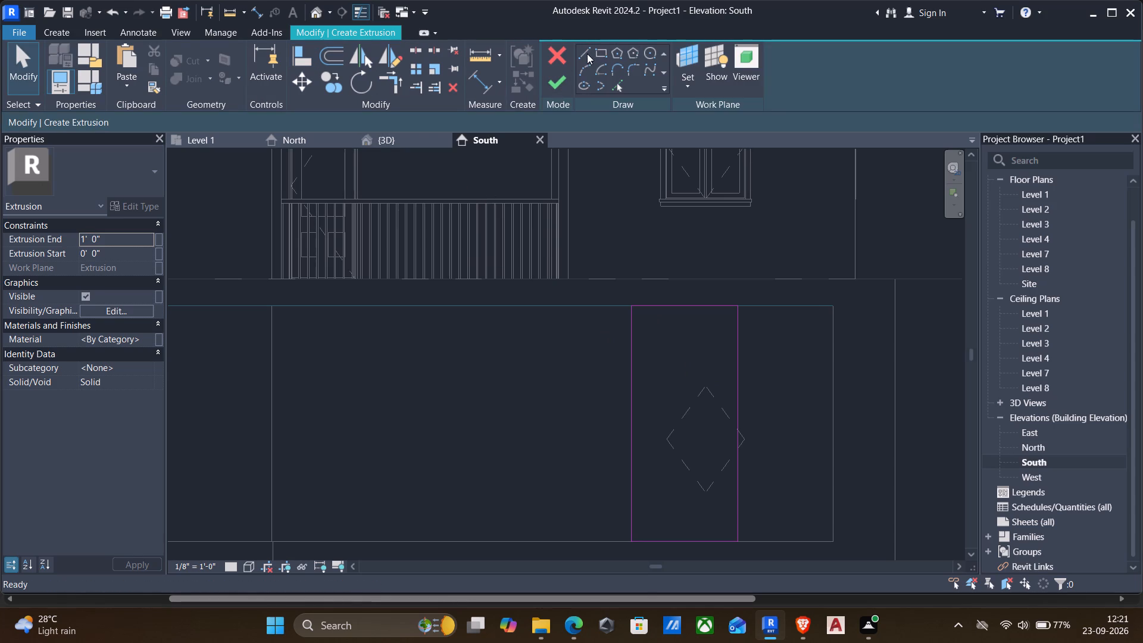
Draw a horizontal line about 3' 1" long from the rectangle's left side, continued about 6' 3" vertically down to its bottom line.
{"action": "left_click", "coordinate": [587, 54]}
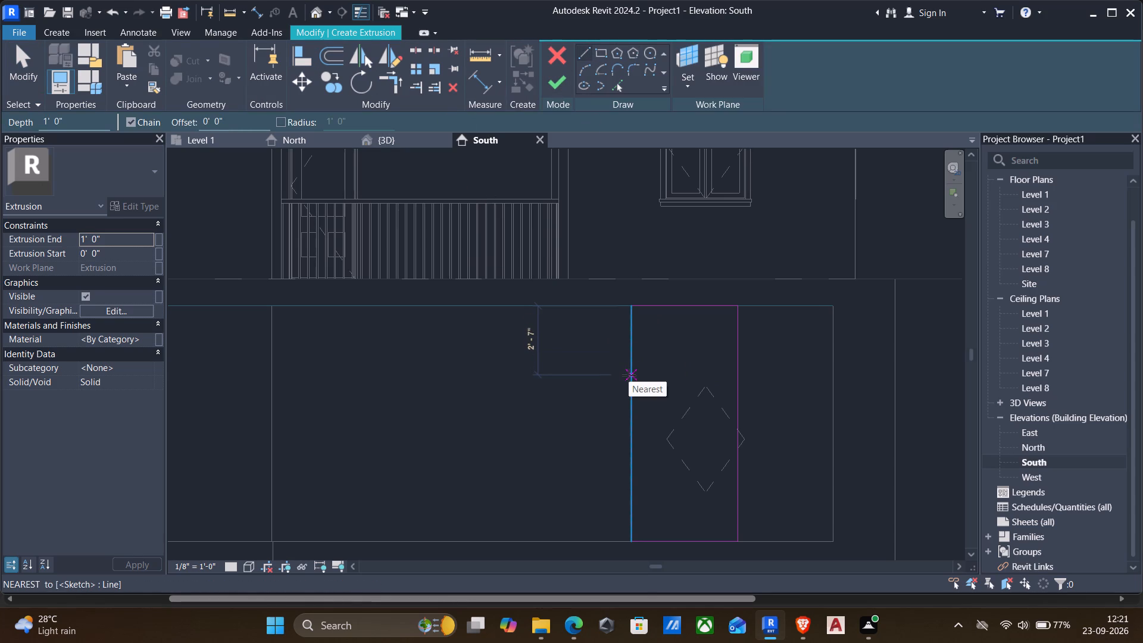
{"action": "left_click", "coordinate": [629, 375]}
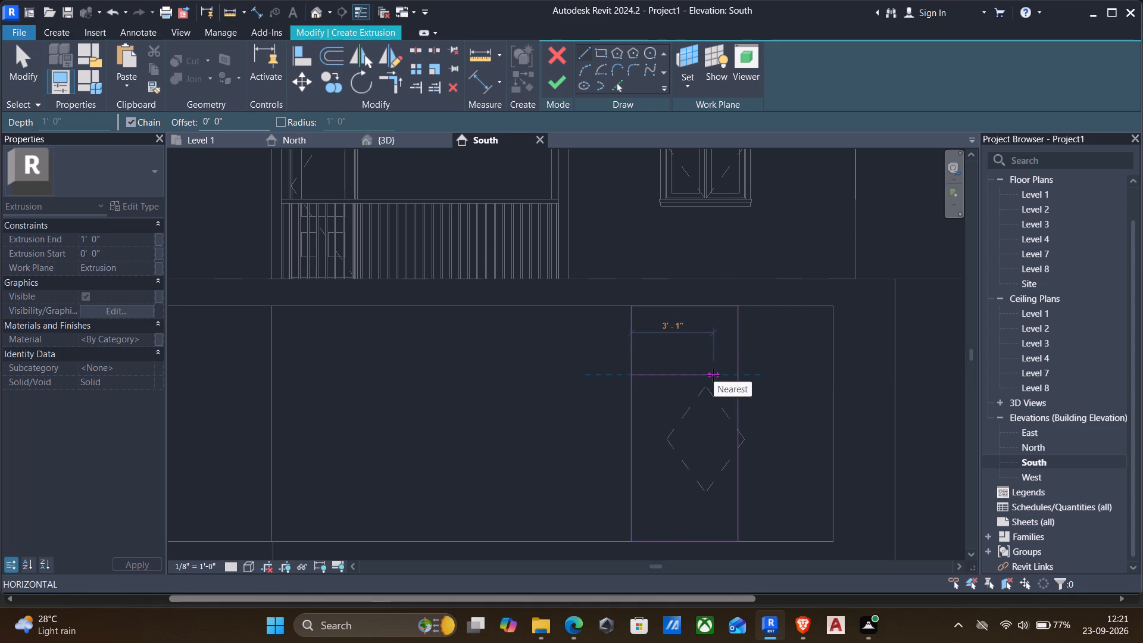
{"action": "left_click", "coordinate": [713, 375]}
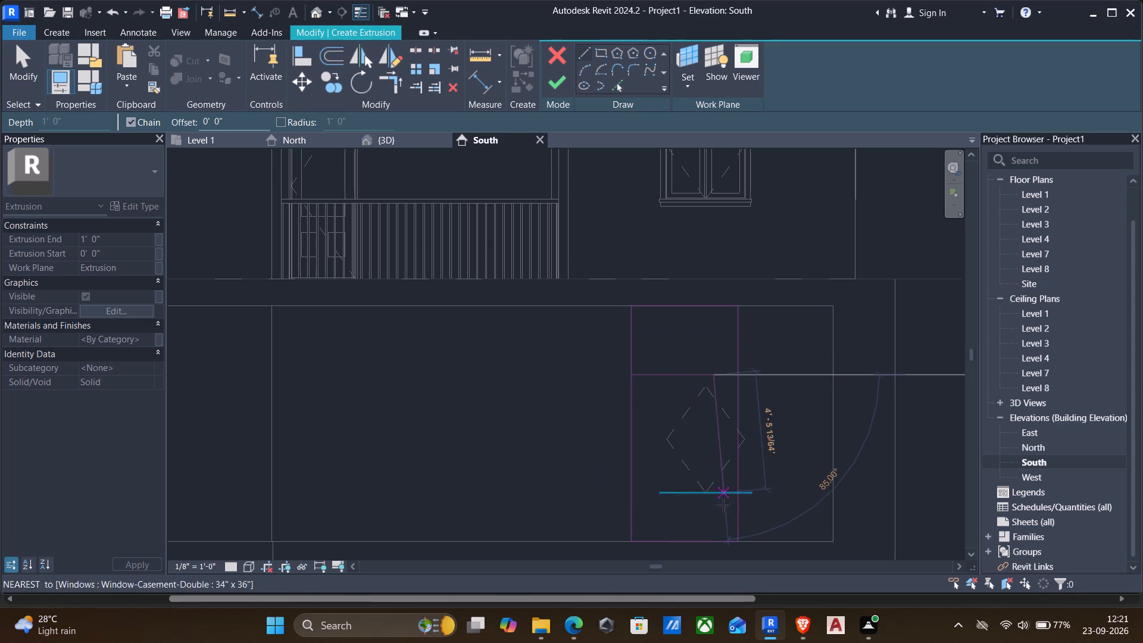
{"action": "left_click", "coordinate": [719, 540]}
{"action": "key", "text": "Escape"}
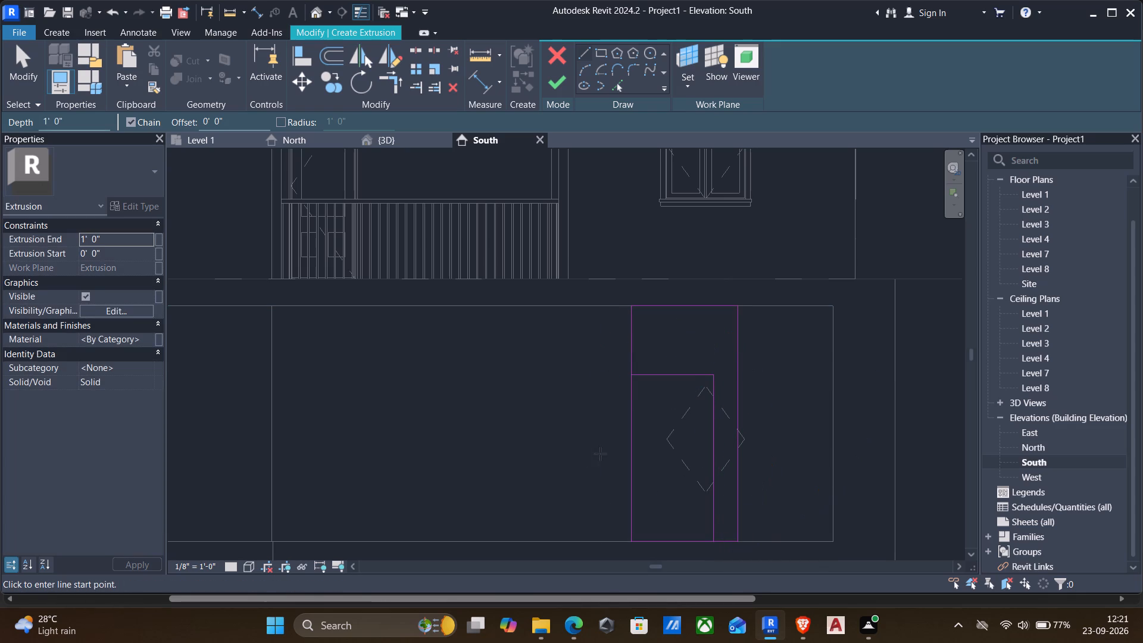
{"action": "key", "text": "Escape"}
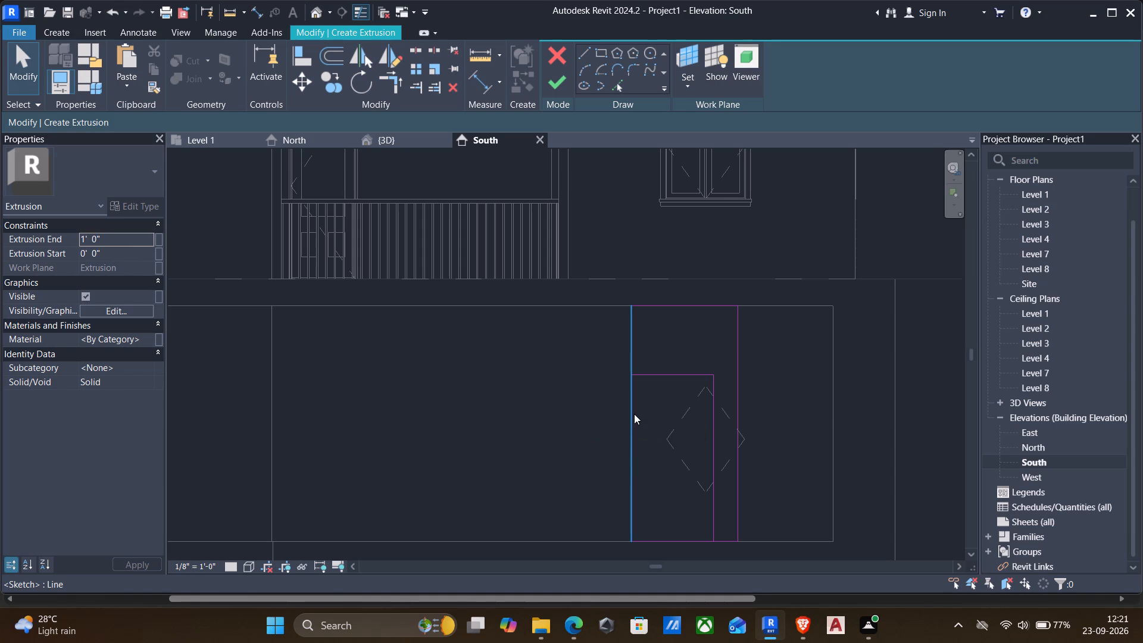
Split the rectangle's left line below the new horizontal line and its bottom line beside the new vertical line.
{"action": "key", "text": "s"}
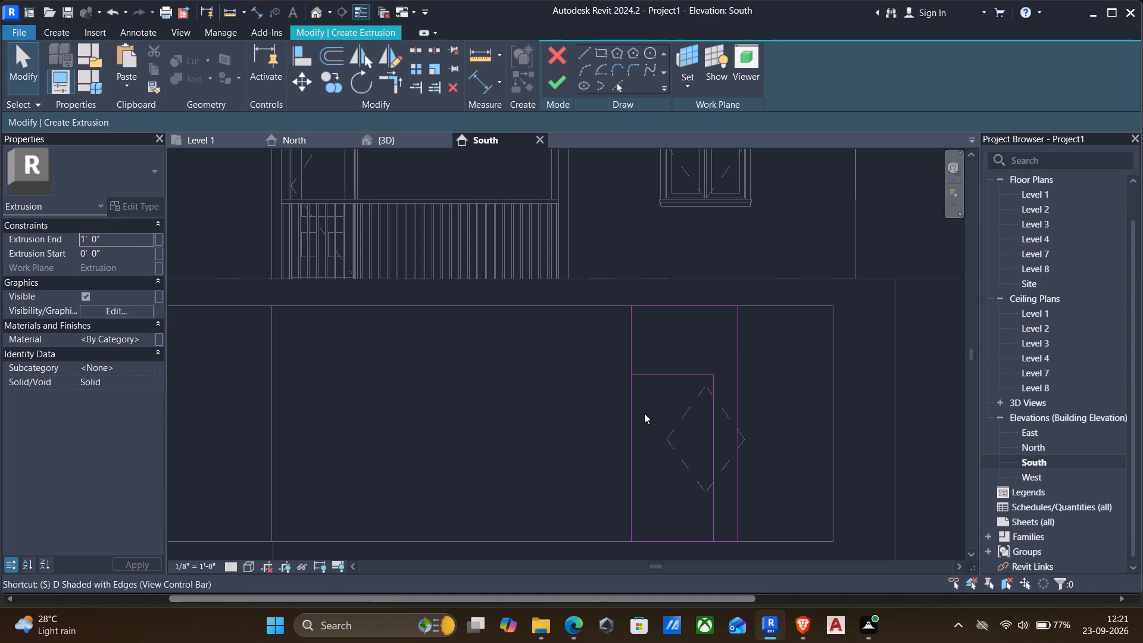
{"action": "key", "text": "l"}
{"action": "left_click", "coordinate": [631, 421]}
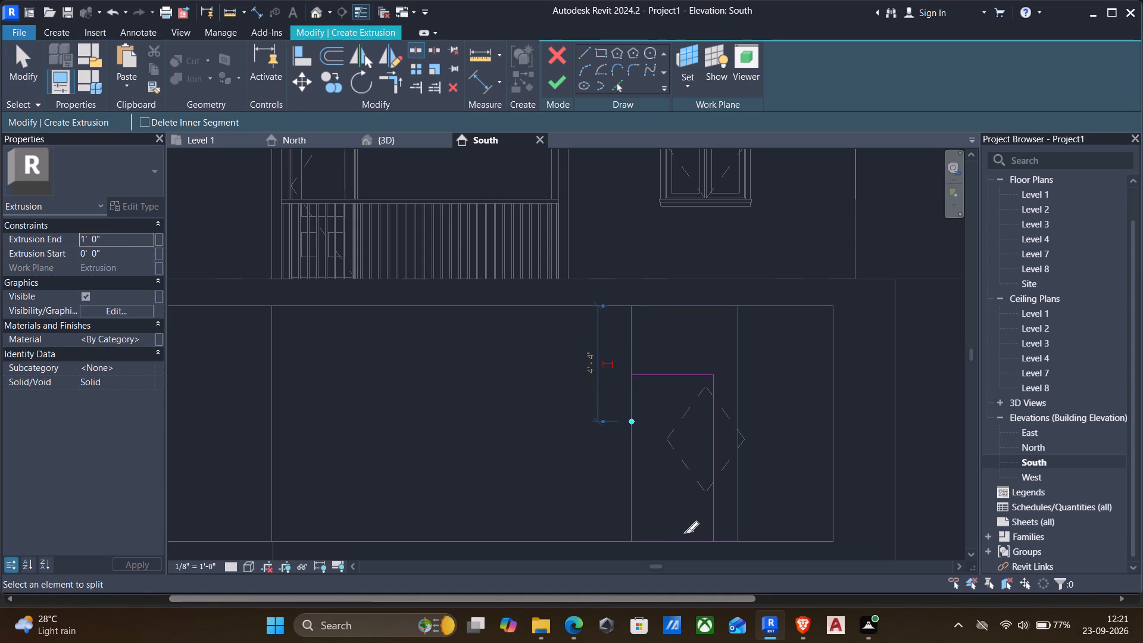
{"action": "left_click", "coordinate": [697, 541]}
{"action": "key", "text": "Escape"}
{"action": "key", "text": "Escape"}
Trim the upper left line to the inner horizontal line and the bottom right segment to the inner vertical line.
{"action": "type", "text": "tr"}
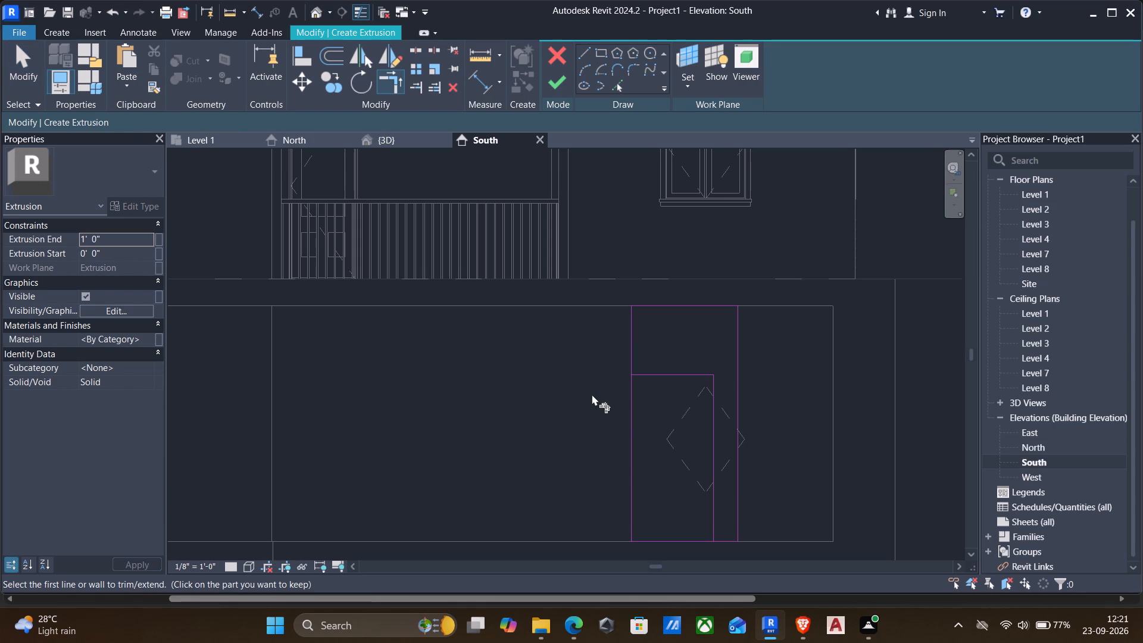
{"action": "left_click", "coordinate": [634, 343]}
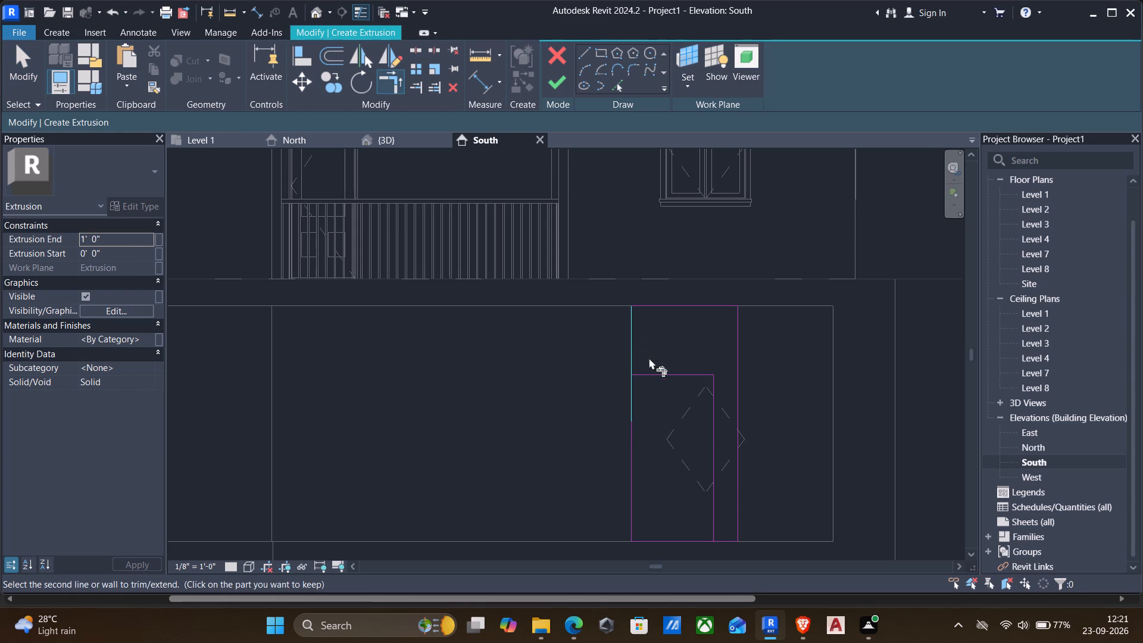
{"action": "left_click", "coordinate": [651, 377]}
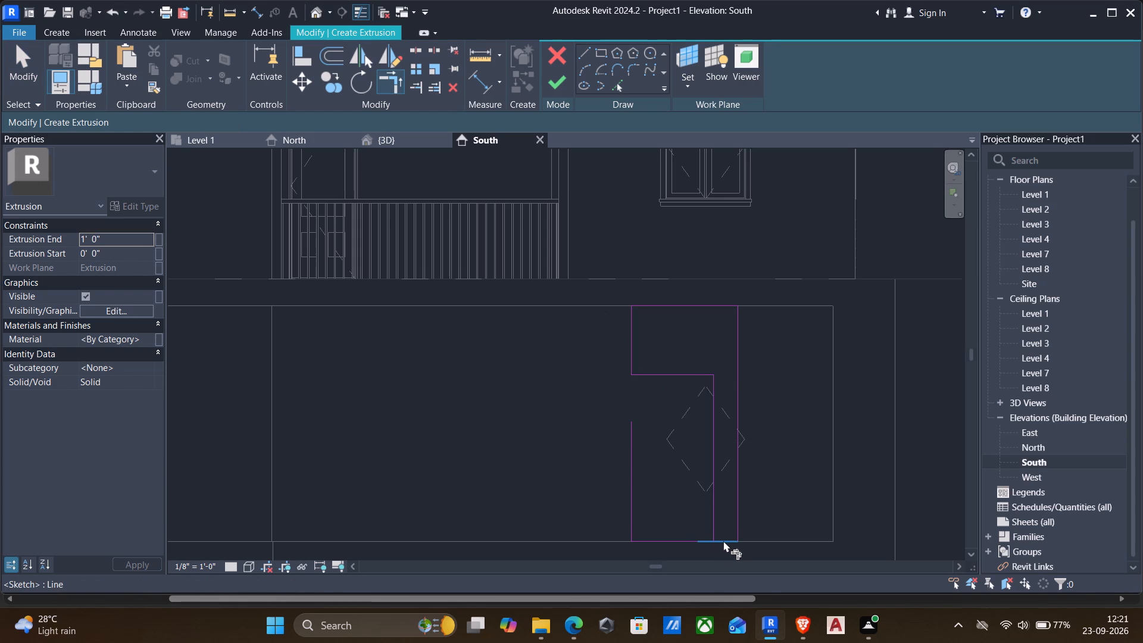
{"action": "left_click", "coordinate": [725, 541]}
{"action": "left_click", "coordinate": [713, 514]}
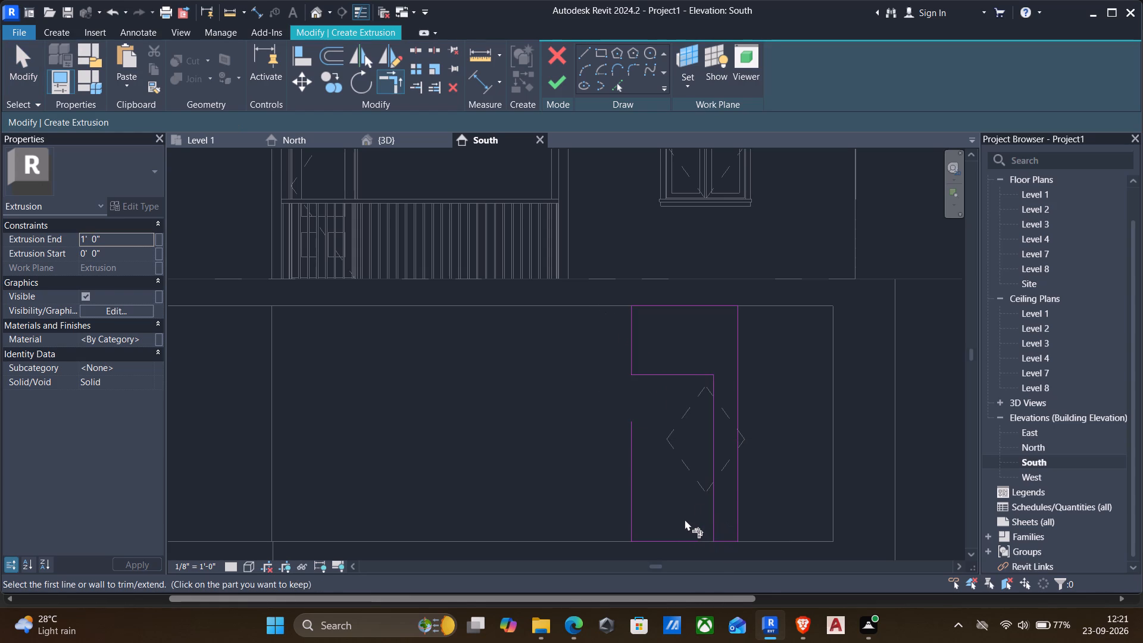
{"action": "key", "text": "Escape"}
Delete the leftover bottom and lower left segments and finish the sketch as an inverted L-shaped extrusion.
{"action": "left_click", "coordinate": [683, 539]}
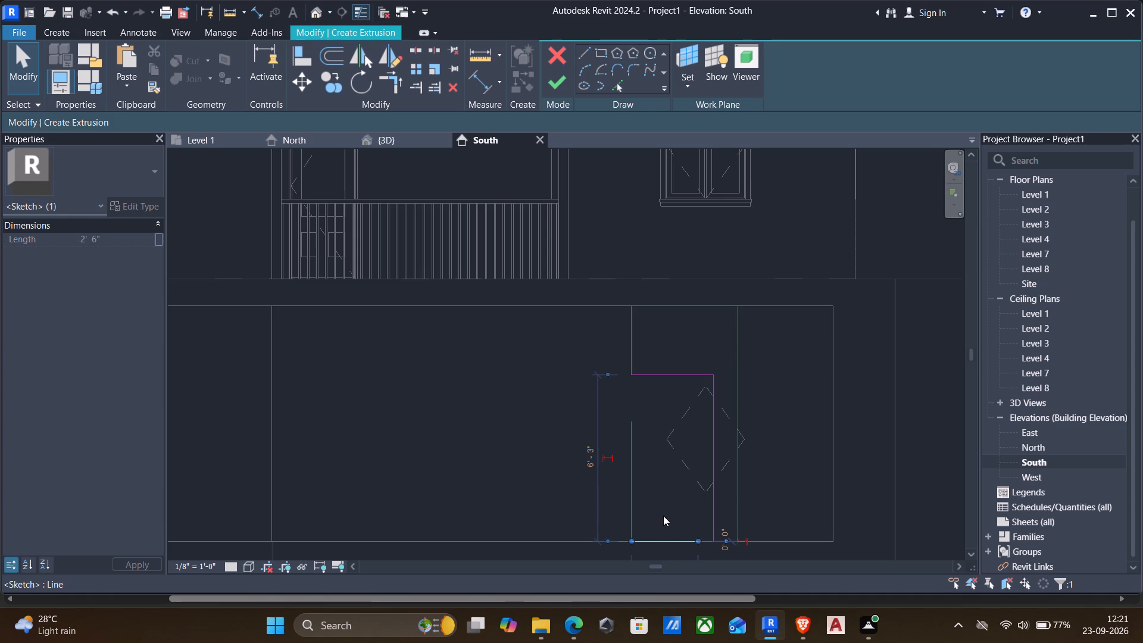
{"action": "key", "text": "Delete"}
{"action": "left_click", "coordinate": [627, 513]}
{"action": "key", "text": "Delete"}
{"action": "scroll", "coordinate": [614, 493], "scroll_direction": "down", "scroll_amount": 2}
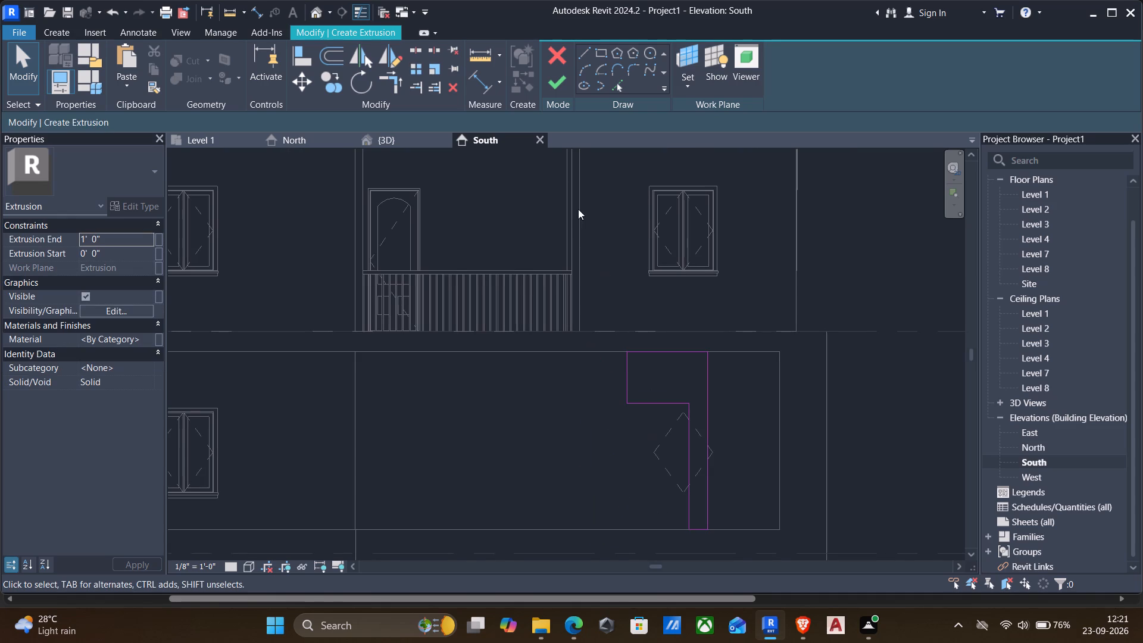
{"action": "left_click", "coordinate": [563, 77]}
In the 3D view, set the L-shaped extrusion's end to 3".
{"action": "scroll", "coordinate": [599, 335], "scroll_direction": "down", "scroll_amount": 3}
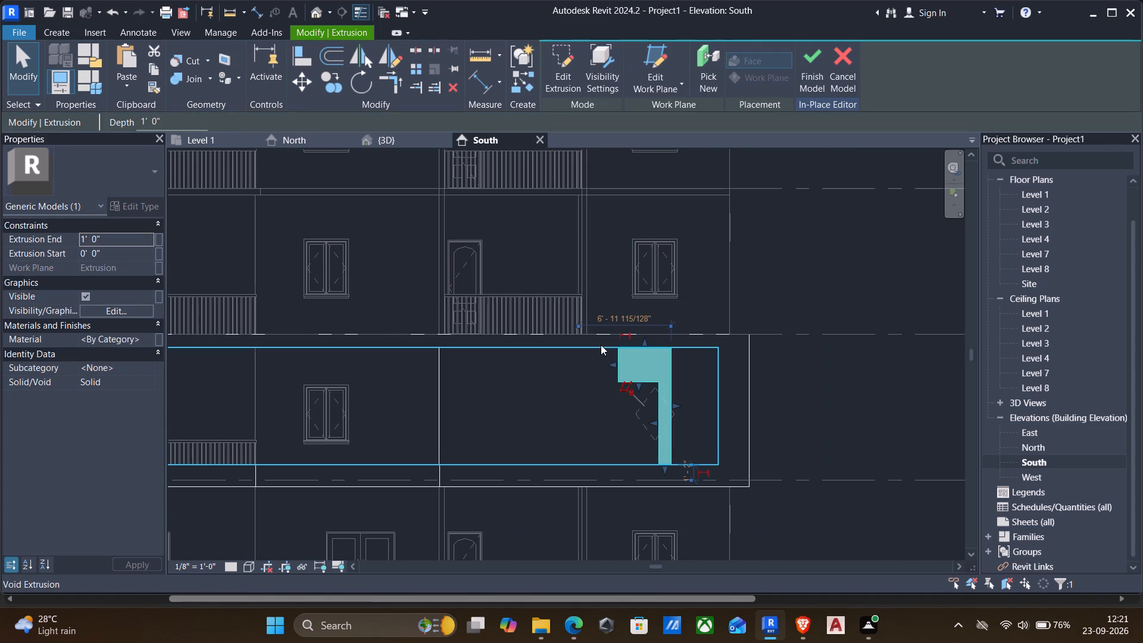
{"action": "middle_click_drag", "start_coordinate": [579, 364], "coordinate": [498, 376], "text": "shift"}
{"action": "scroll", "coordinate": [482, 375], "scroll_direction": "down", "scroll_amount": 1}
{"action": "scroll", "coordinate": [682, 196], "scroll_direction": "down", "scroll_amount": 3}
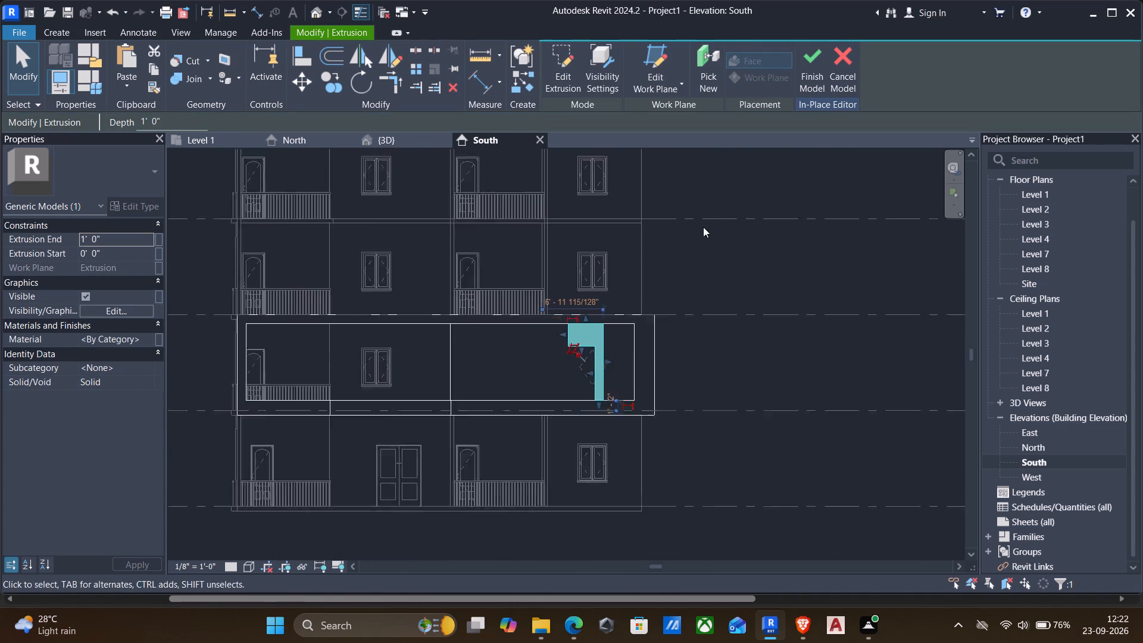
{"action": "middle_click_drag", "start_coordinate": [697, 230], "coordinate": [668, 252], "text": "shift"}
{"action": "scroll", "coordinate": [642, 251], "scroll_direction": "down", "scroll_amount": 2}
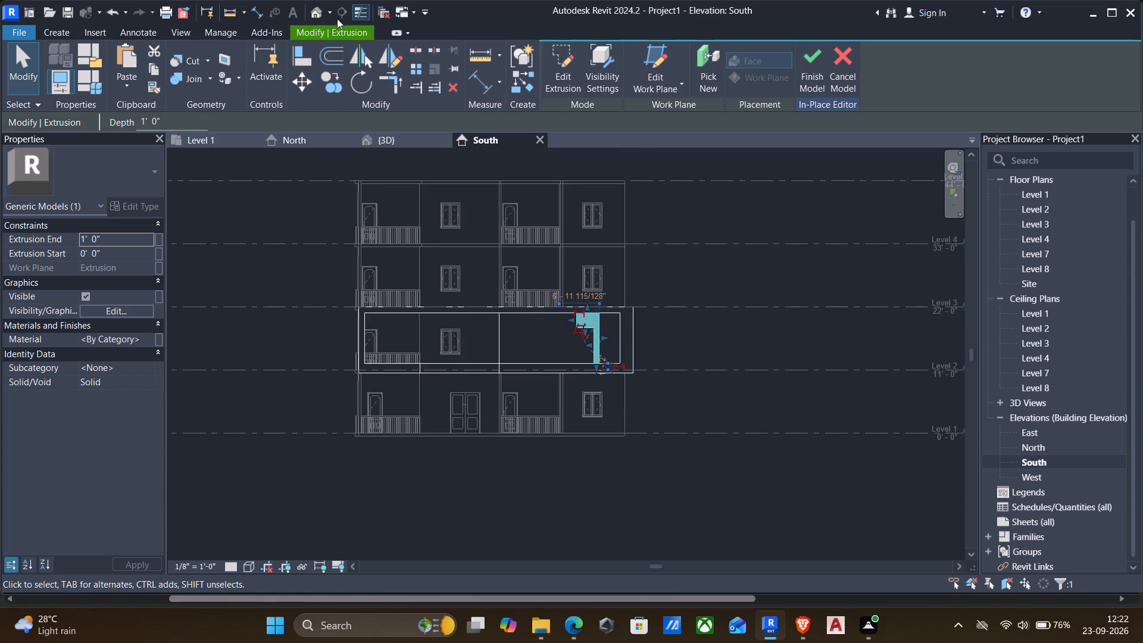
{"action": "left_click", "coordinate": [315, 12]}
{"action": "scroll", "coordinate": [449, 174], "scroll_direction": "down", "scroll_amount": 3}
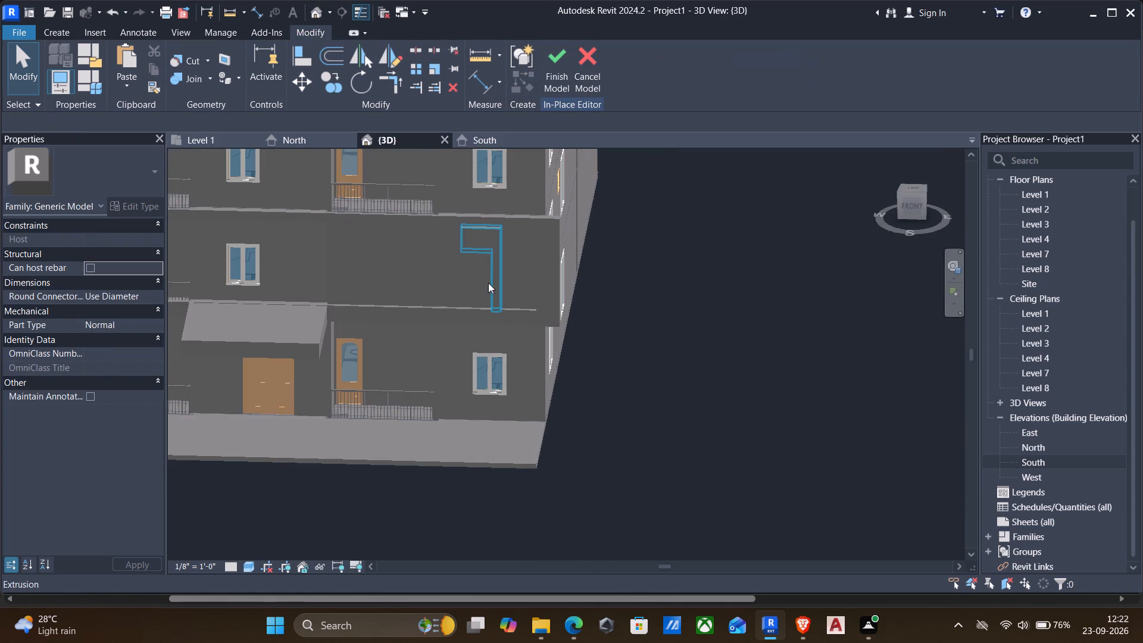
{"action": "middle_click_drag", "start_coordinate": [492, 285], "coordinate": [401, 283], "text": "shift"}
{"action": "scroll", "coordinate": [467, 270], "scroll_direction": "up", "scroll_amount": 4}
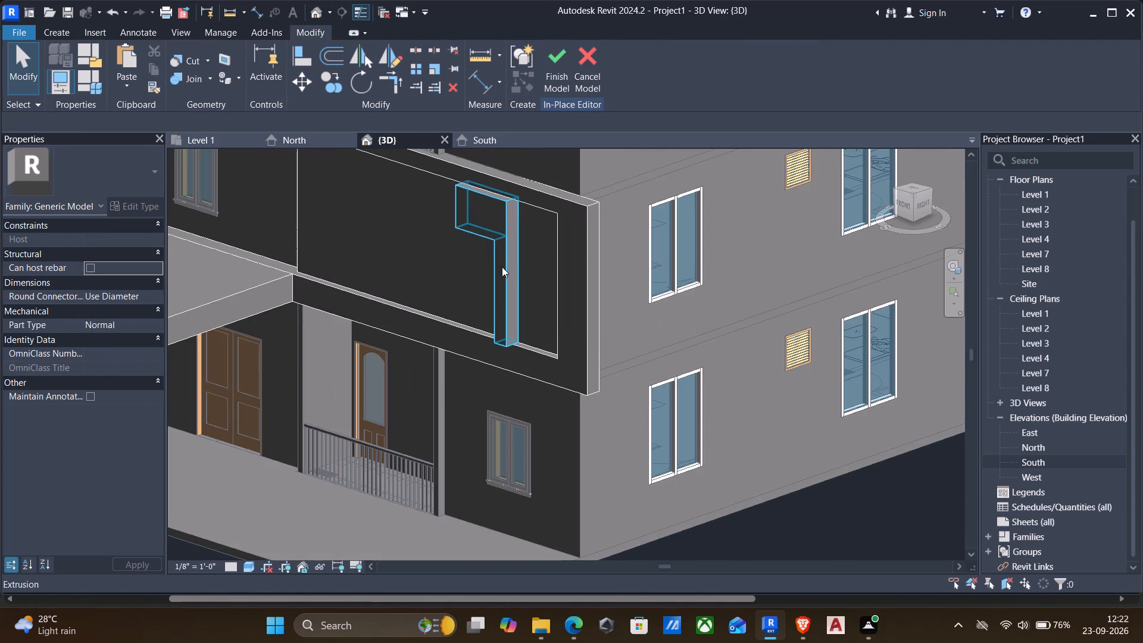
{"action": "left_click", "coordinate": [502, 267]}
{"action": "scroll", "coordinate": [508, 319], "scroll_direction": "up", "scroll_amount": 3}
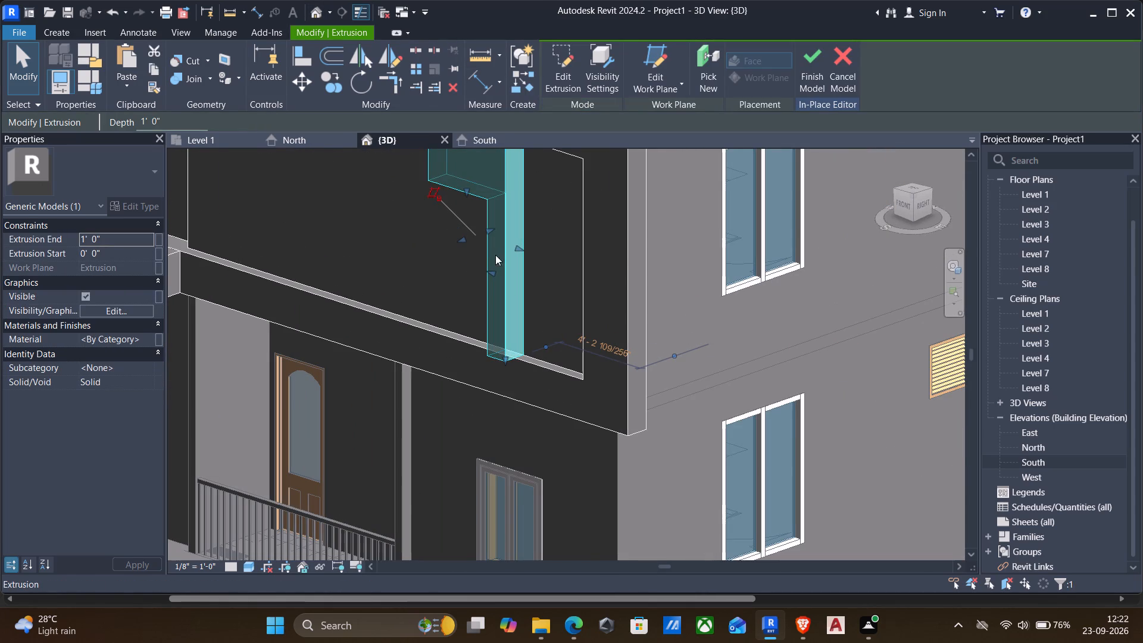
{"action": "left_click", "coordinate": [115, 238]}
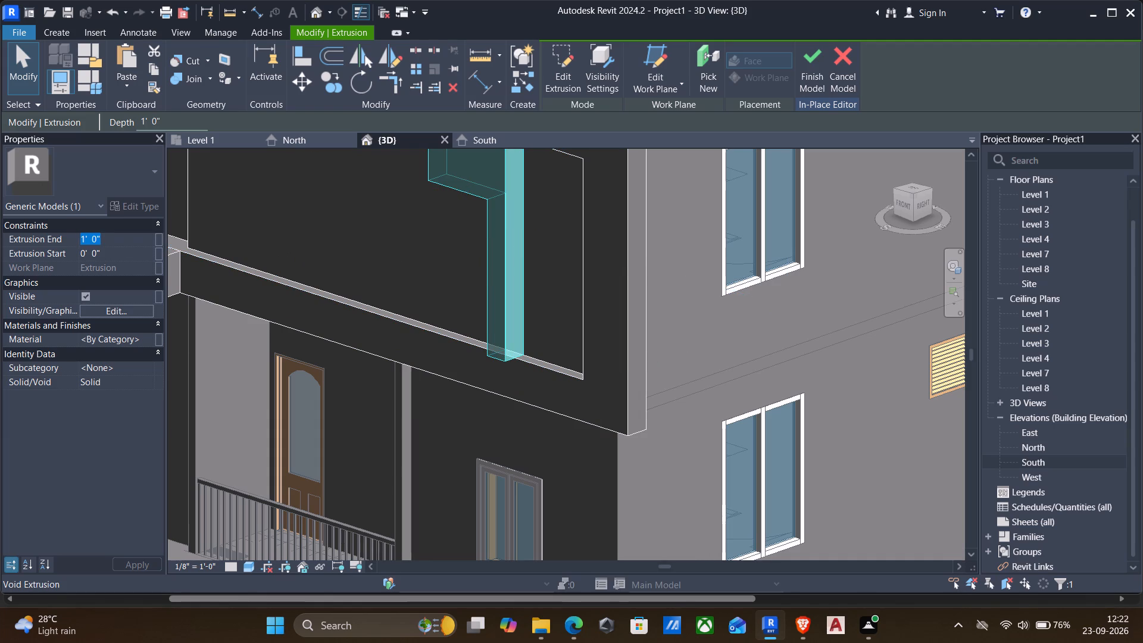
{"action": "type", "text": "3\""}
{"action": "key", "text": "Return"}
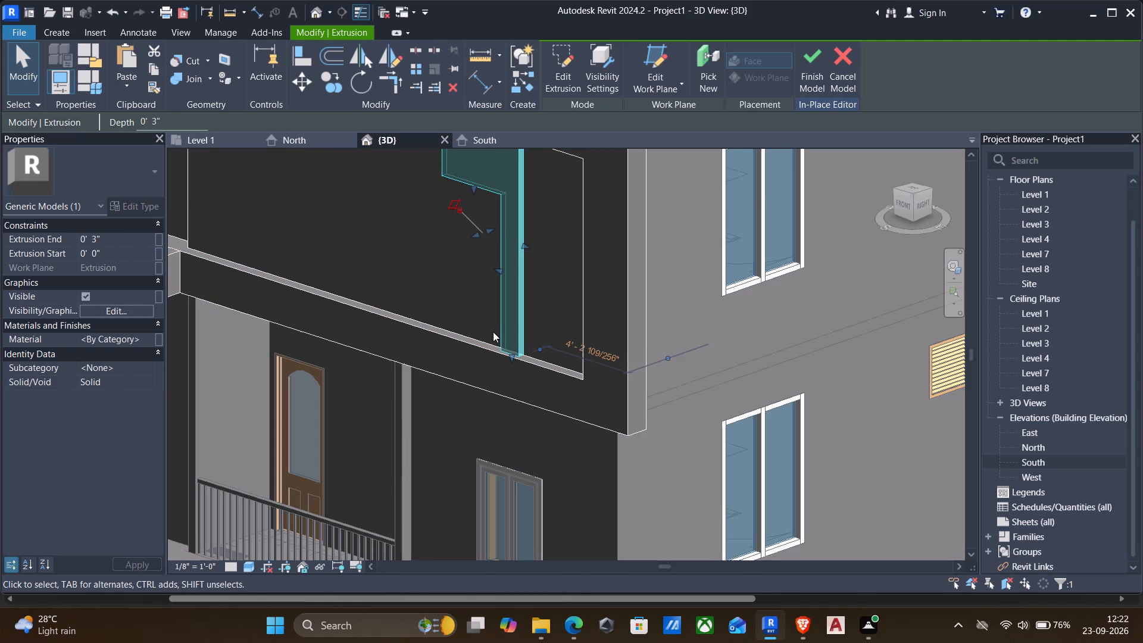
Start a new rectangular extrusion in the 3D view and pick the L-shaped extrusion's face as its work plane.
{"action": "key", "text": "Escape"}
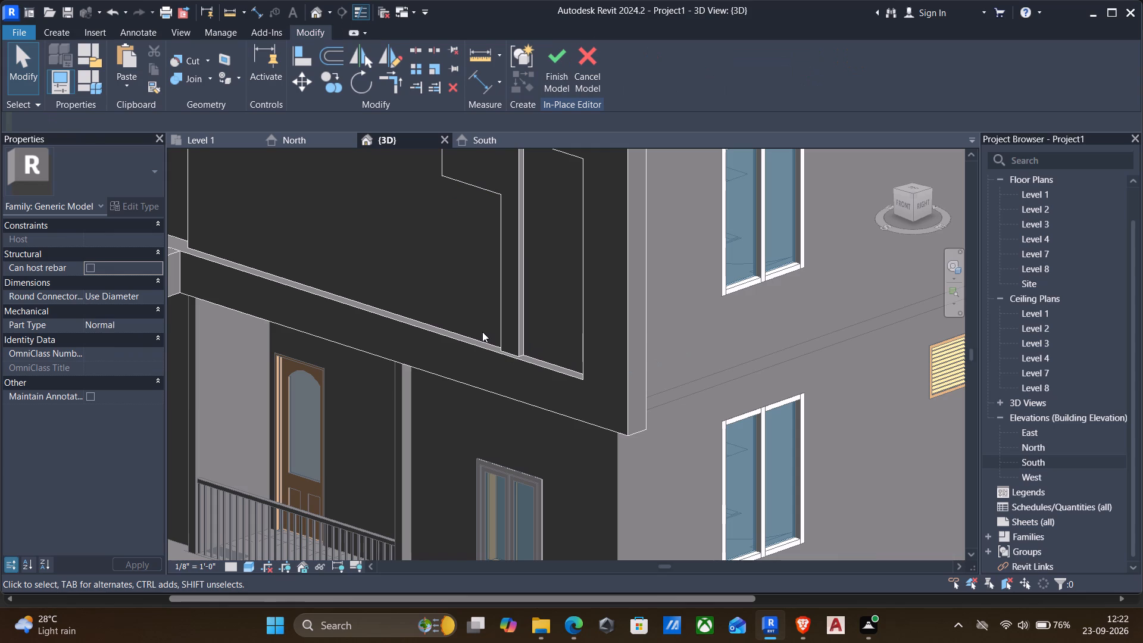
{"action": "scroll", "coordinate": [482, 332], "scroll_direction": "down", "scroll_amount": 2}
{"action": "middle_click_drag", "start_coordinate": [482, 332], "coordinate": [483, 329], "text": "shift"}
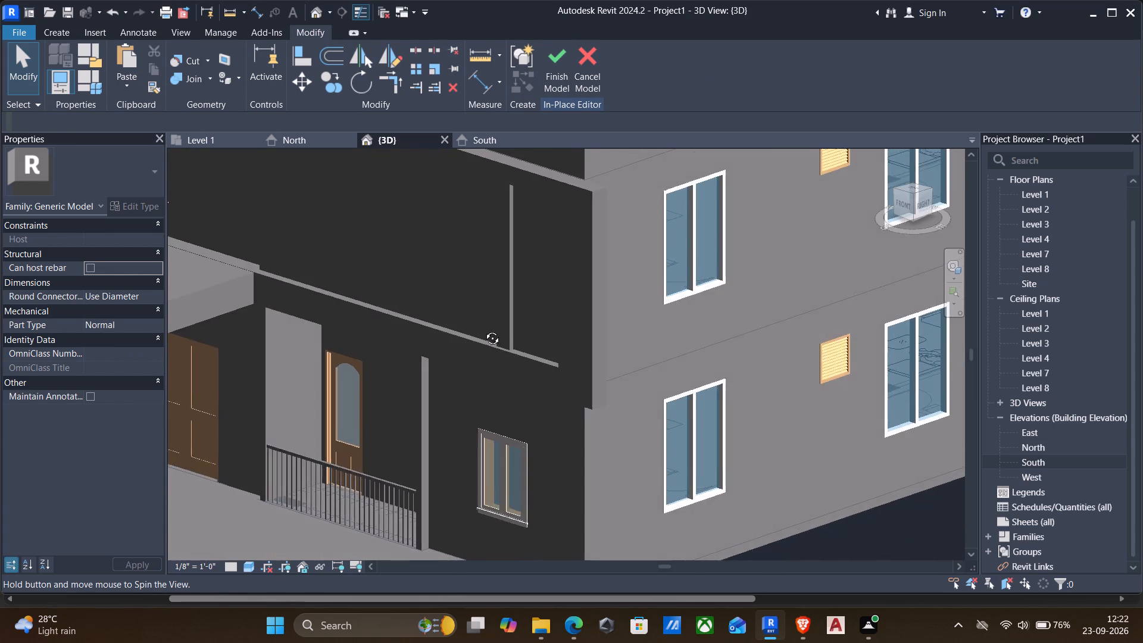
{"action": "middle_click_drag", "start_coordinate": [483, 329], "coordinate": [511, 324], "text": "shift"}
{"action": "scroll", "coordinate": [505, 308], "scroll_direction": "down", "scroll_amount": 2}
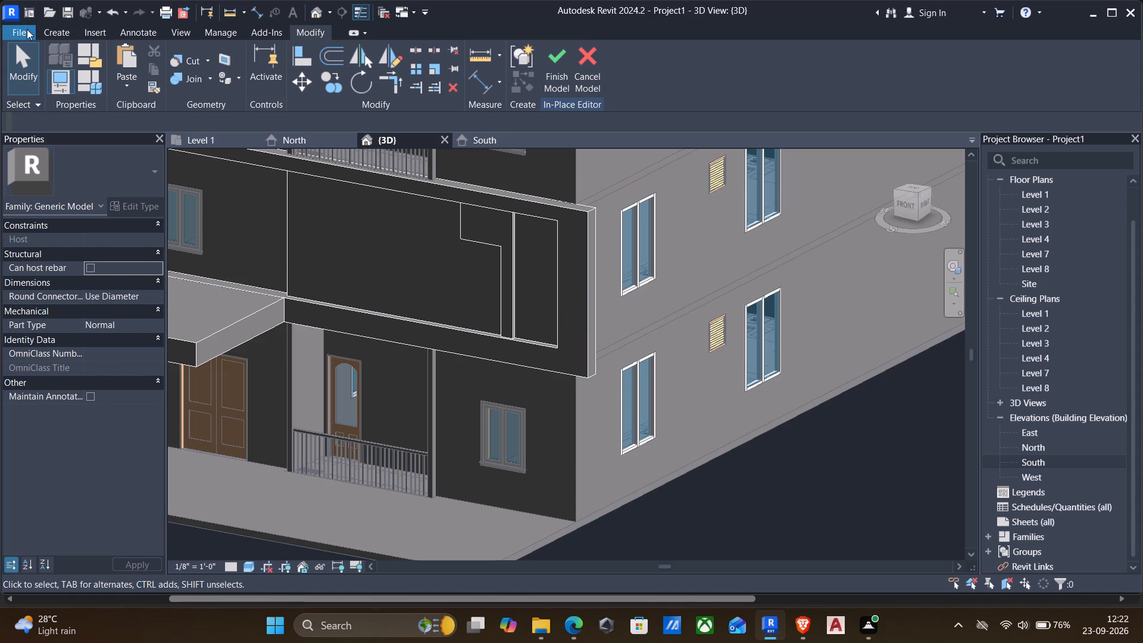
{"action": "left_click", "coordinate": [46, 36]}
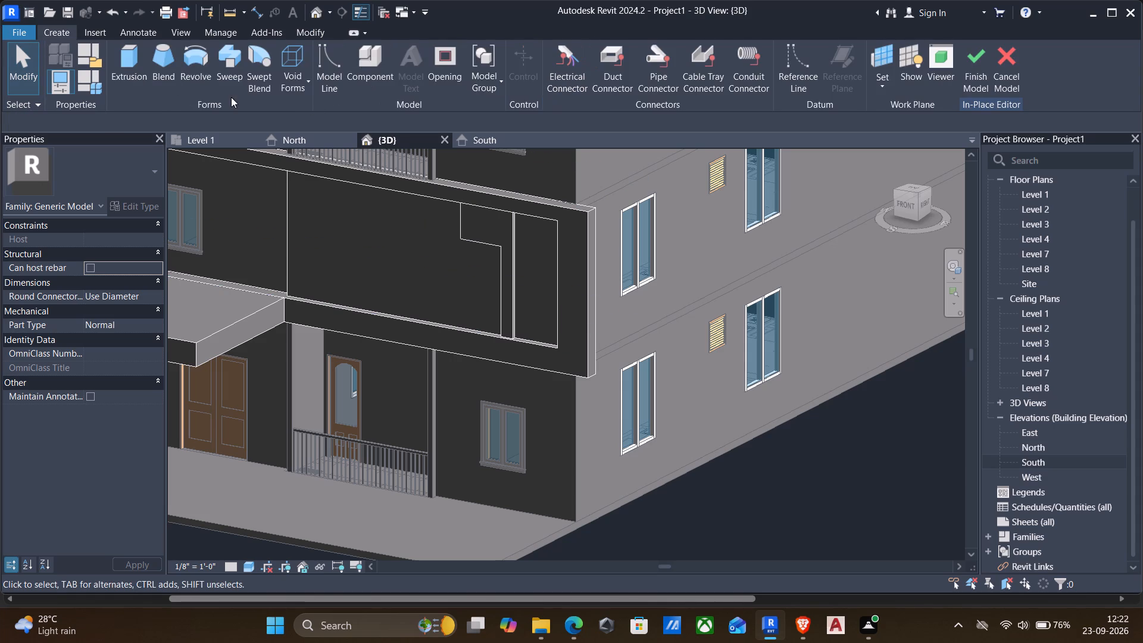
{"action": "left_click", "coordinate": [126, 58]}
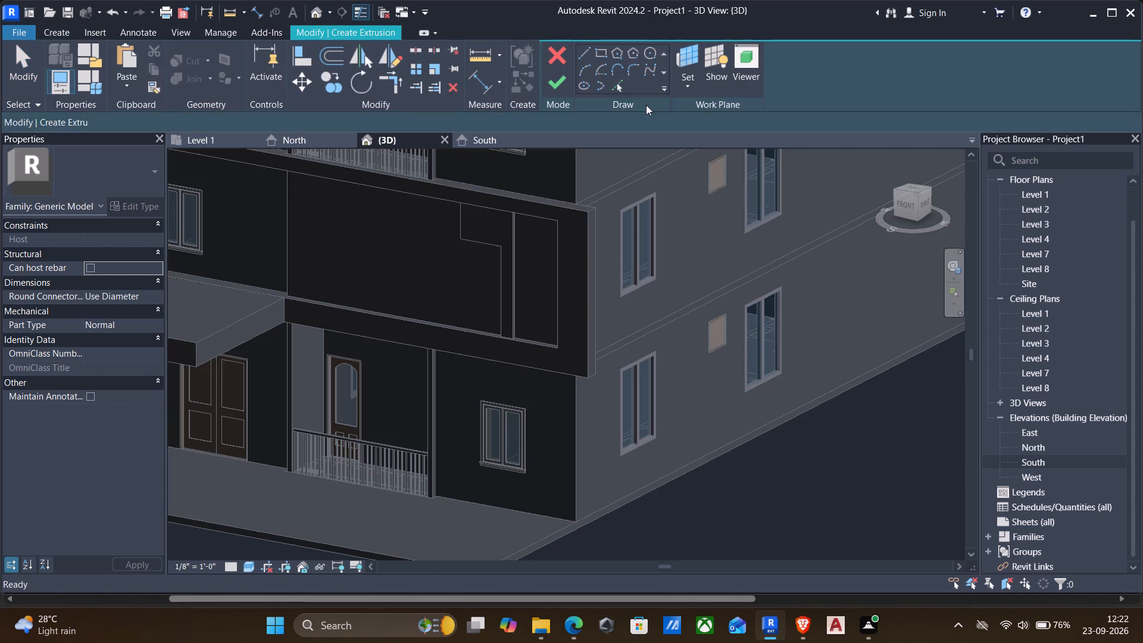
{"action": "left_click", "coordinate": [597, 54]}
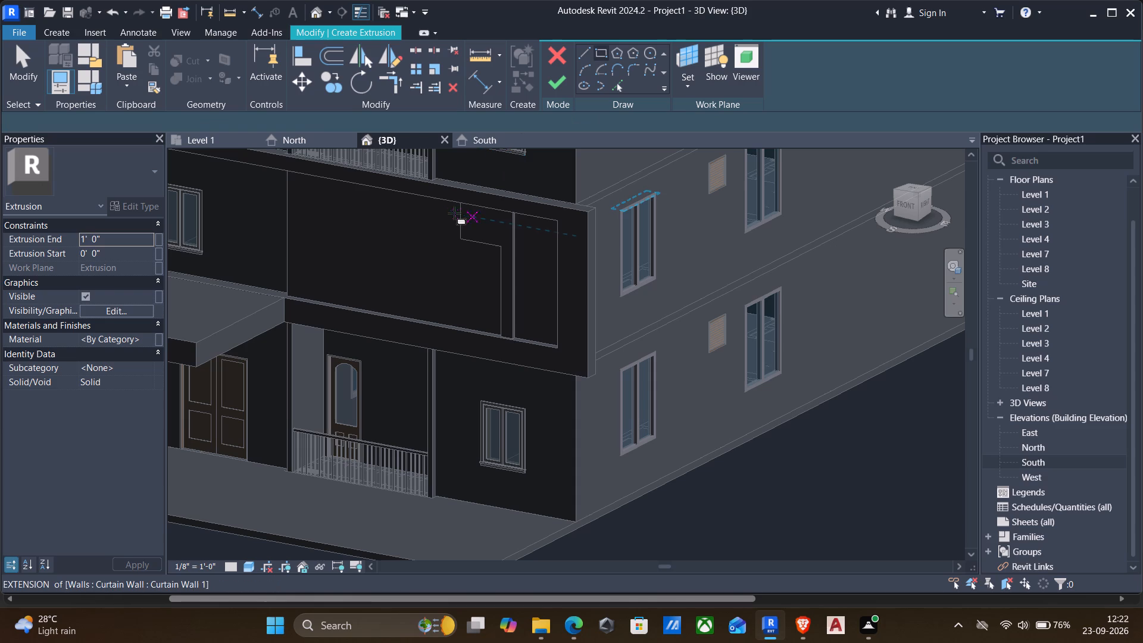
{"action": "scroll", "coordinate": [454, 216], "scroll_direction": "up", "scroll_amount": 3}
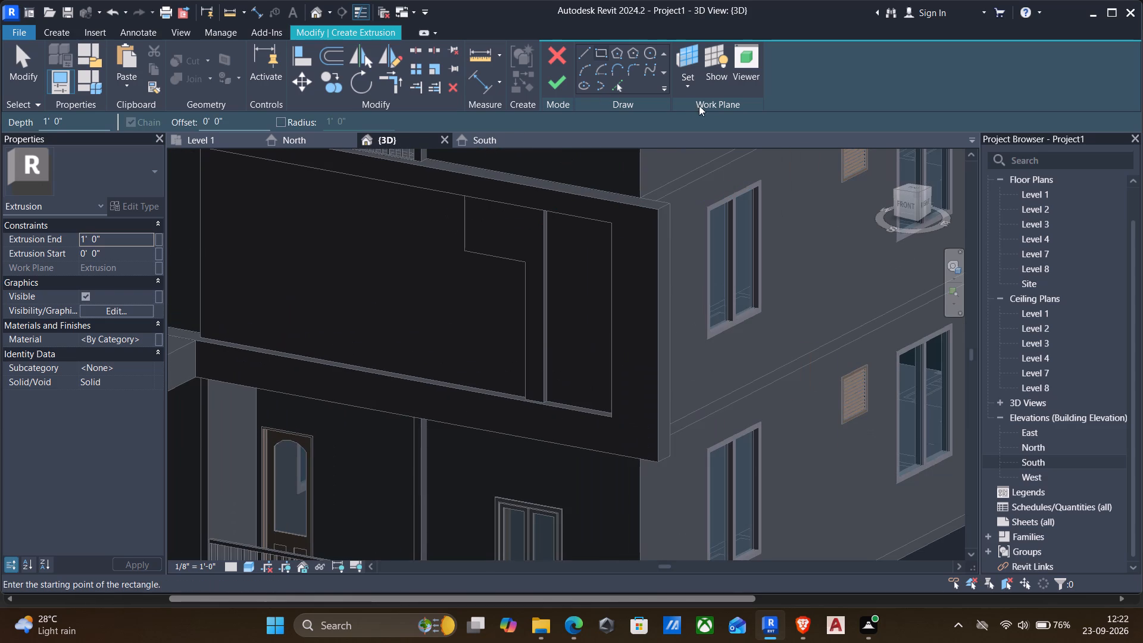
{"action": "left_click", "coordinate": [689, 89]}
{"action": "left_click", "coordinate": [714, 143]}
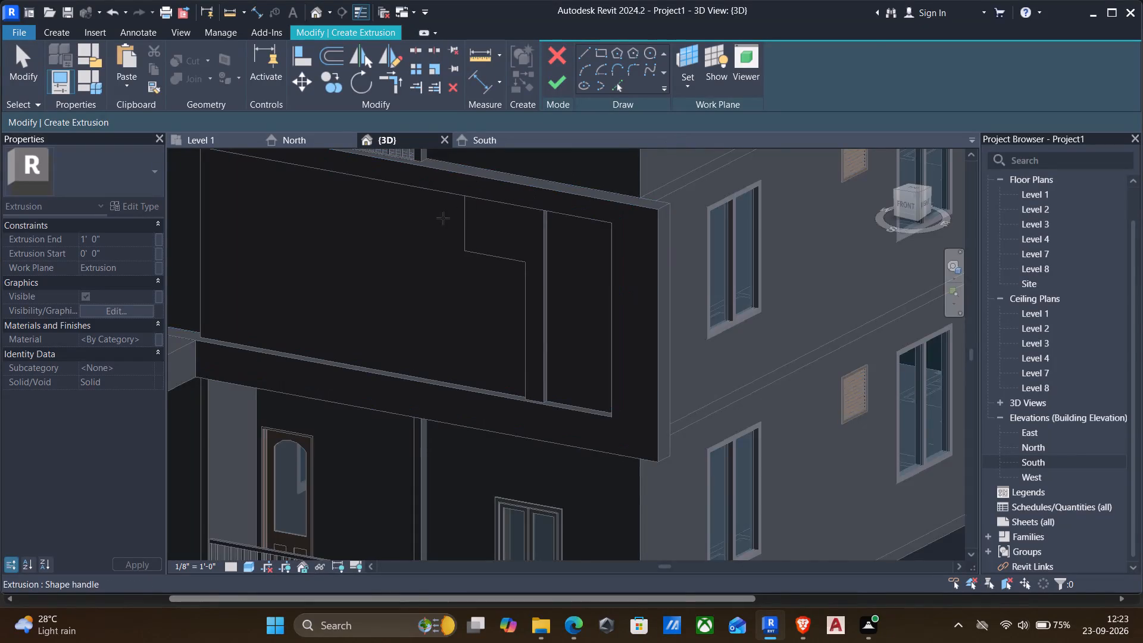
{"action": "scroll", "coordinate": [438, 219], "scroll_direction": "up", "scroll_amount": 1}
{"action": "middle_click_drag", "start_coordinate": [437, 220], "coordinate": [482, 219]}
{"action": "scroll", "coordinate": [469, 253], "scroll_direction": "down", "scroll_amount": 2}
{"action": "middle_click_drag", "start_coordinate": [469, 261], "coordinate": [490, 259], "text": "shift"}
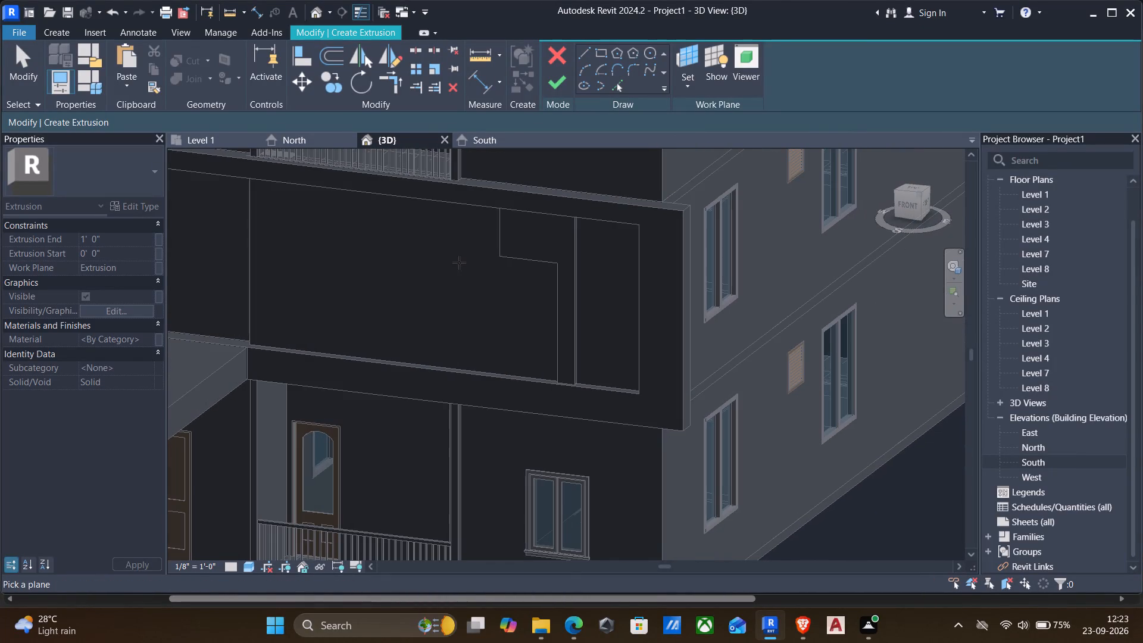
{"action": "left_click", "coordinate": [504, 260]}
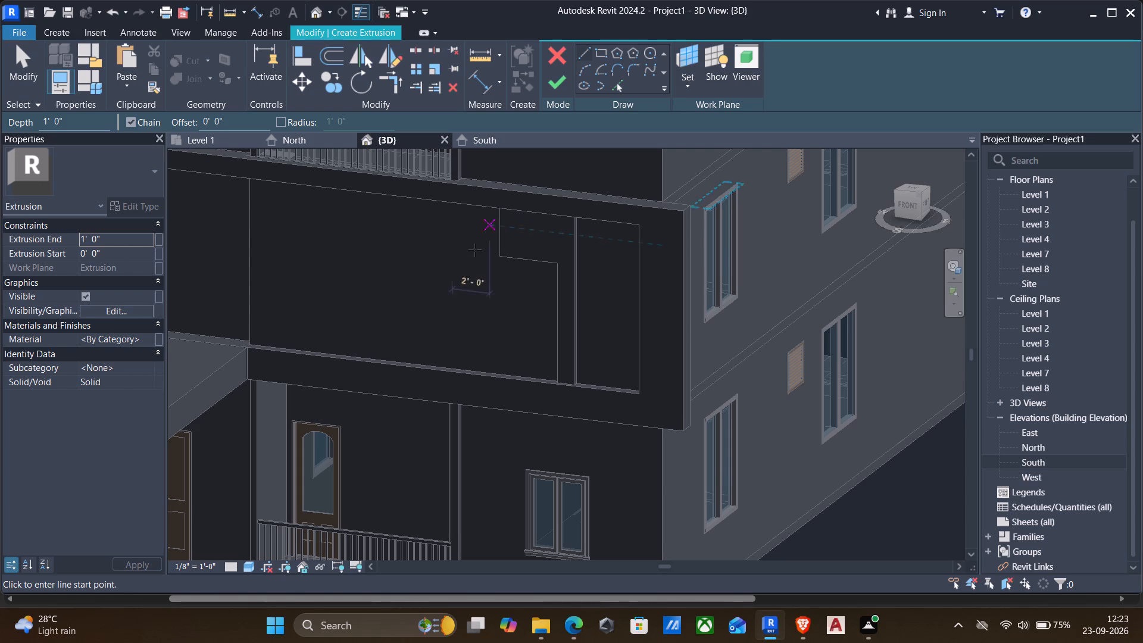
Pick the infill panel's face as the work plane and sketch a rectangle about 3'-8" by 8'-10" beside the L-shape's upper left edge.
{"action": "left_click", "coordinate": [691, 86]}
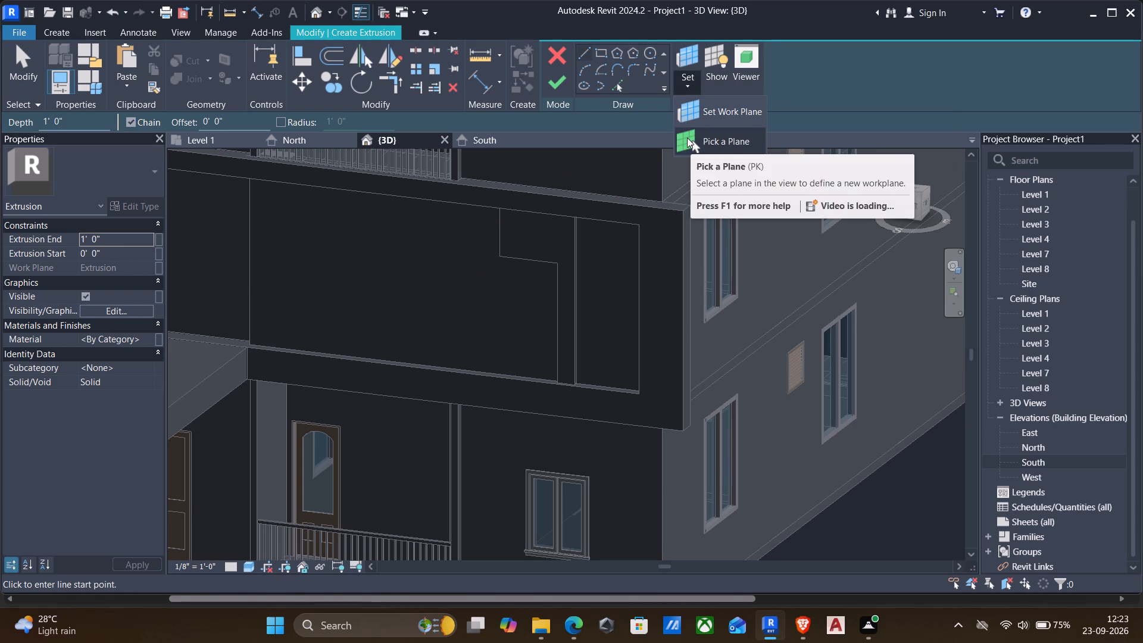
{"action": "left_click", "coordinate": [703, 141]}
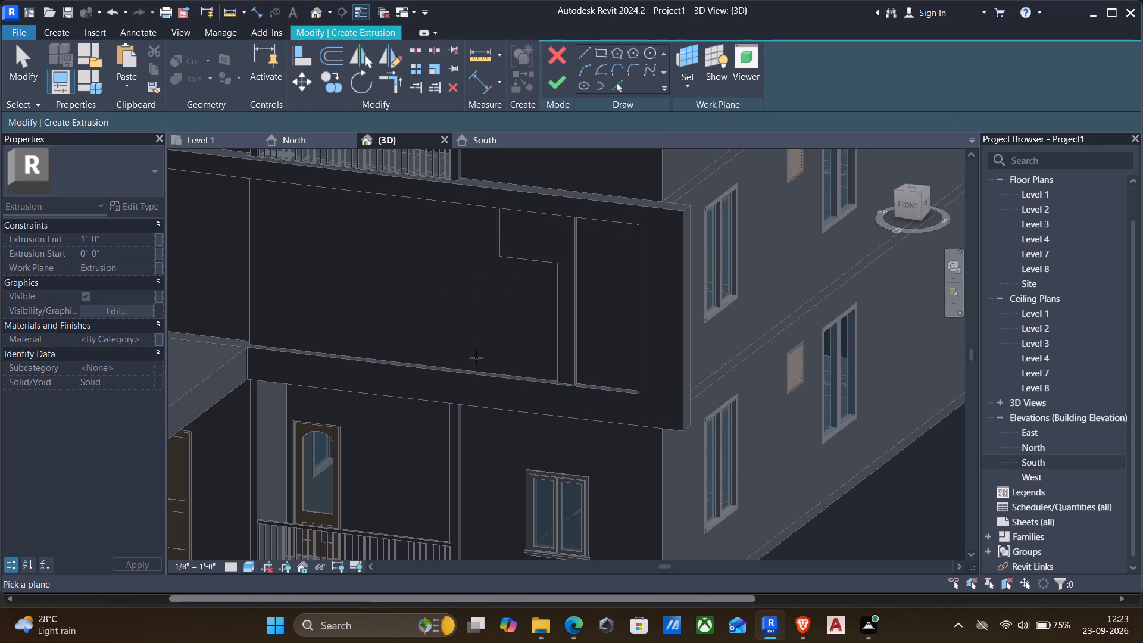
{"action": "left_click", "coordinate": [489, 370]}
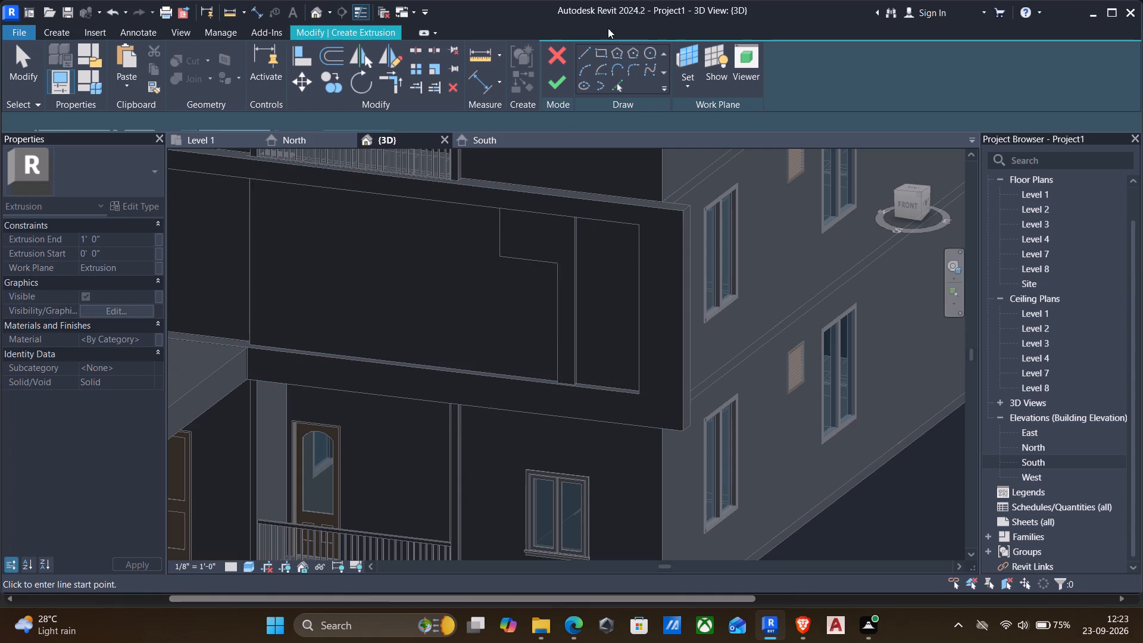
{"action": "left_click", "coordinate": [599, 50]}
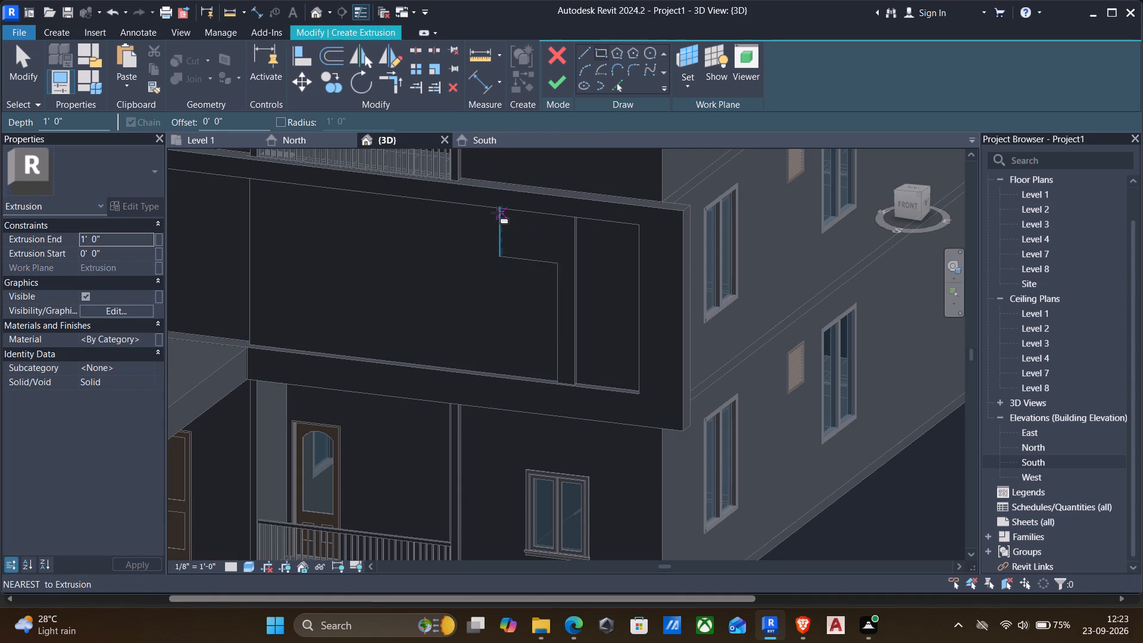
{"action": "scroll", "coordinate": [495, 227], "scroll_direction": "up", "scroll_amount": 4}
{"action": "left_click", "coordinate": [500, 194]}
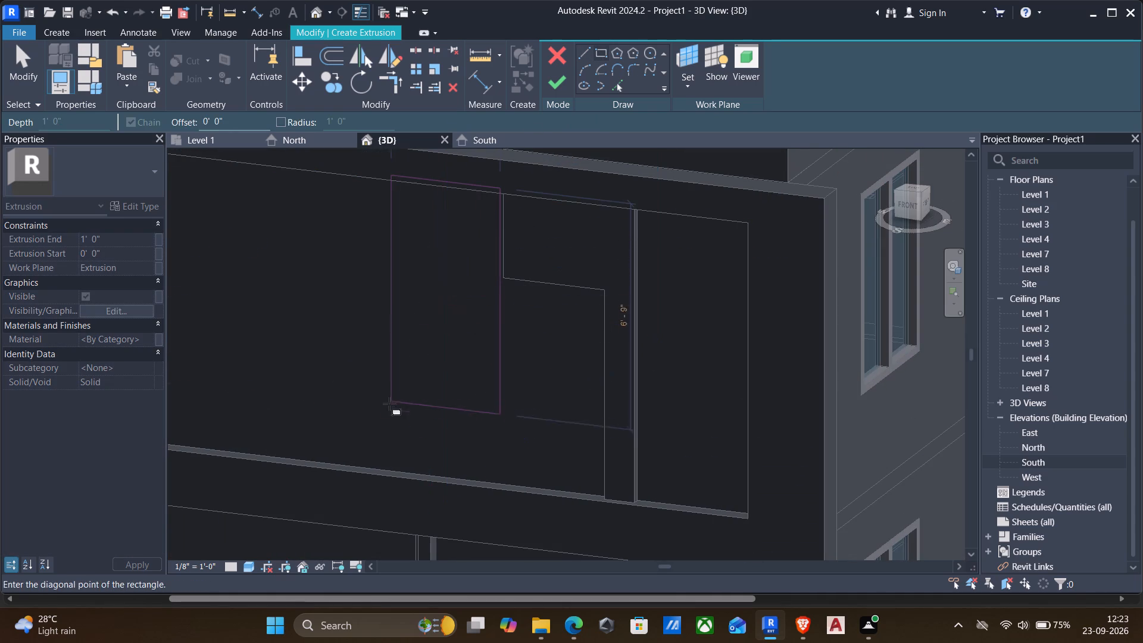
{"action": "left_click", "coordinate": [384, 468]}
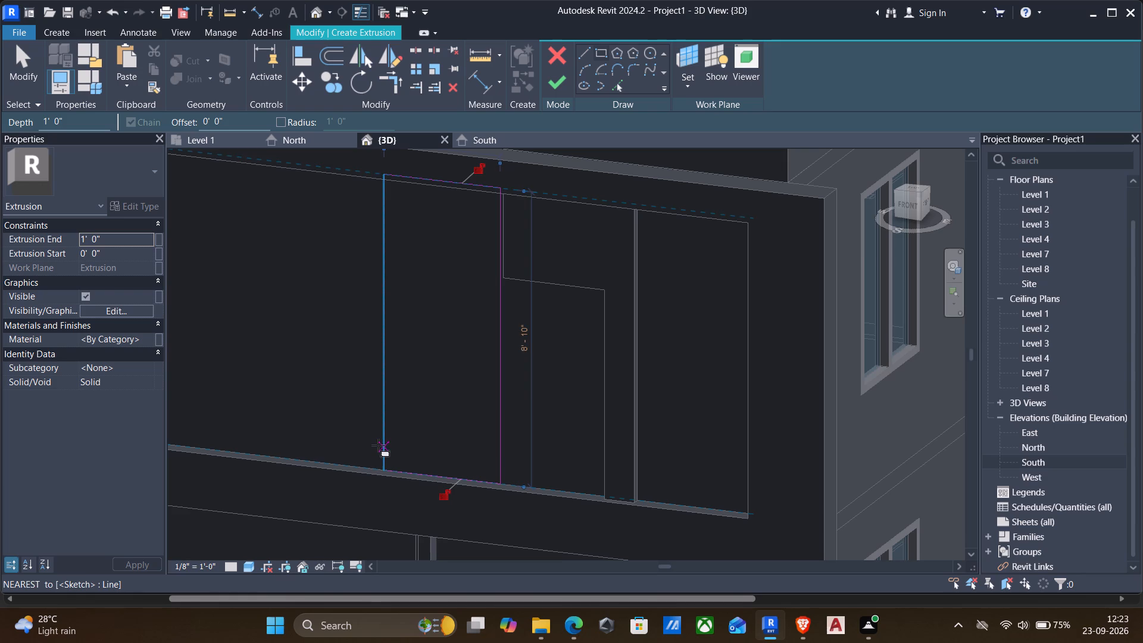
{"action": "key", "text": "Escape"}
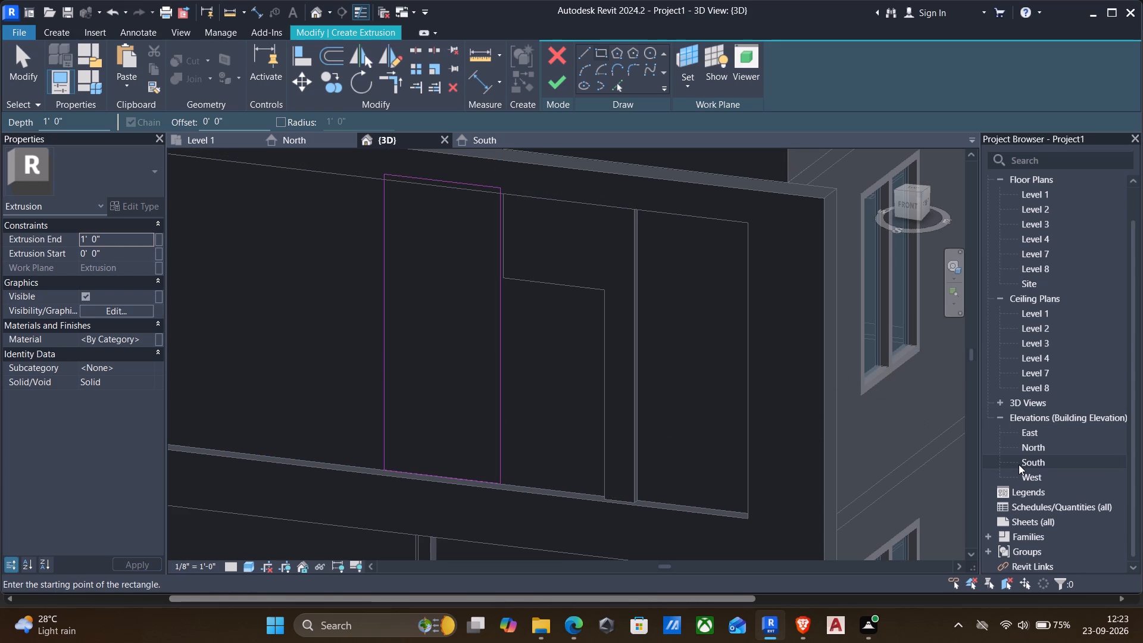
In the South elevation, nudge the rectangle's right line about 1" onto the L-shape's left edge.
{"action": "double_click", "coordinate": [1019, 464]}
{"action": "scroll", "coordinate": [566, 322], "scroll_direction": "up", "scroll_amount": 9}
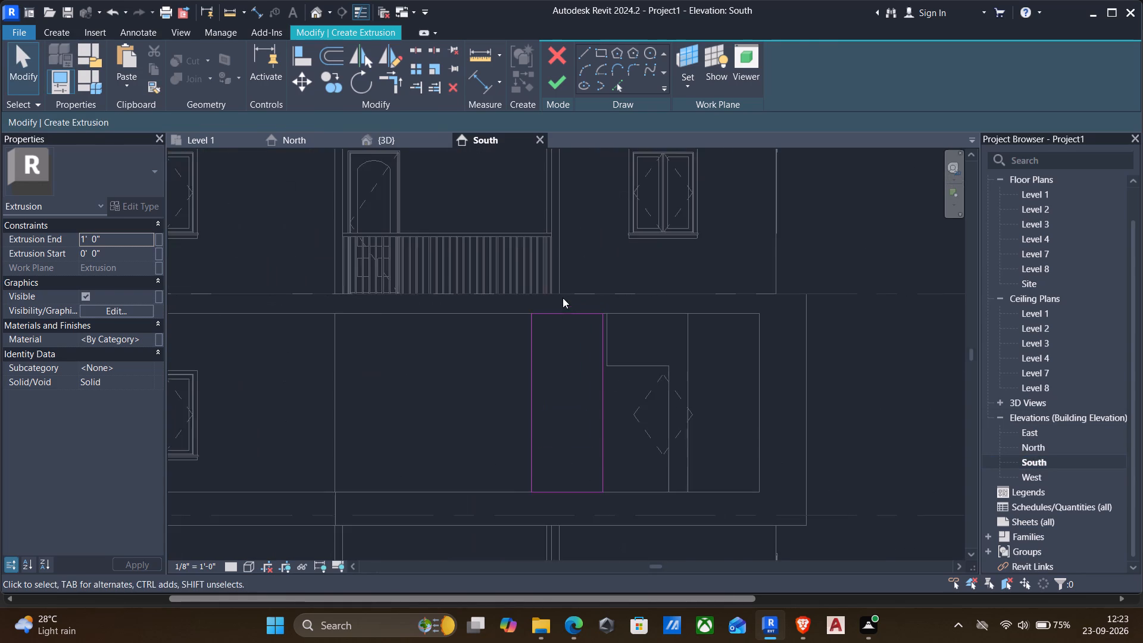
{"action": "scroll", "coordinate": [564, 308], "scroll_direction": "up", "scroll_amount": 4}
{"action": "scroll", "coordinate": [479, 336], "scroll_direction": "down", "scroll_amount": 5}
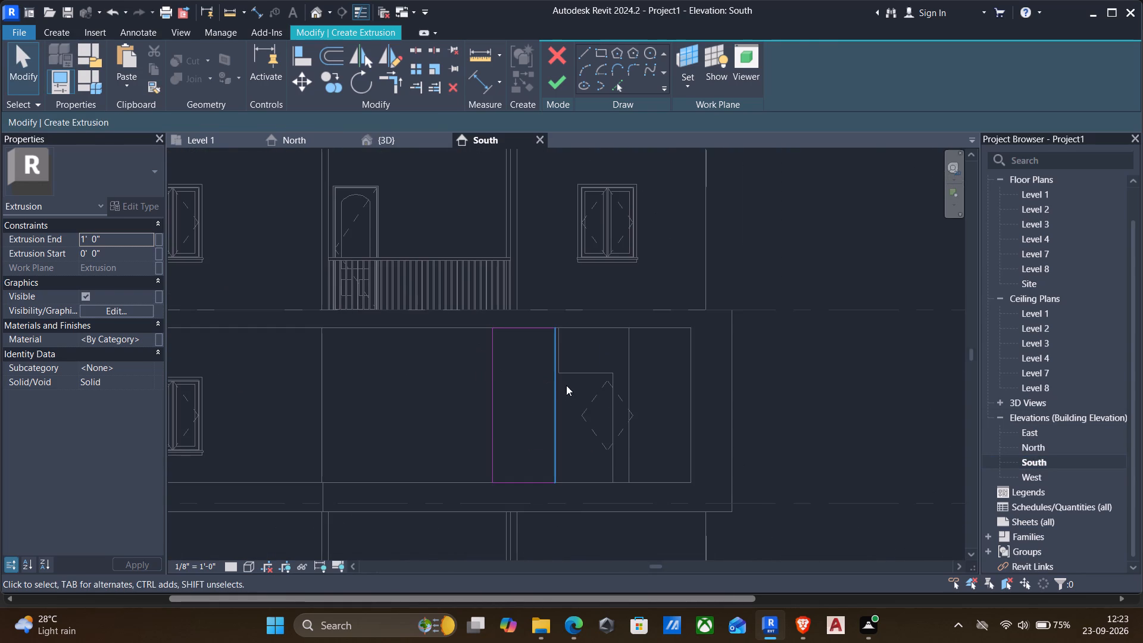
{"action": "left_click", "coordinate": [552, 397]}
{"action": "scroll", "coordinate": [555, 394], "scroll_direction": "up", "scroll_amount": 3}
{"action": "key", "text": "Right"}
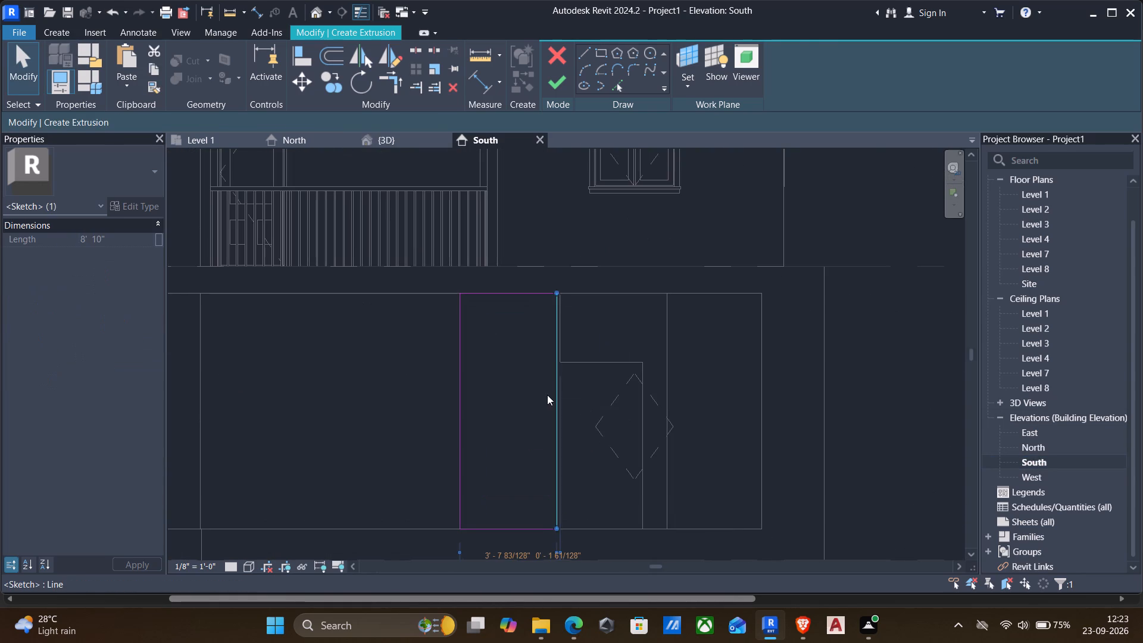
{"action": "key", "text": "Right"}
{"action": "key", "text": "Escape"}
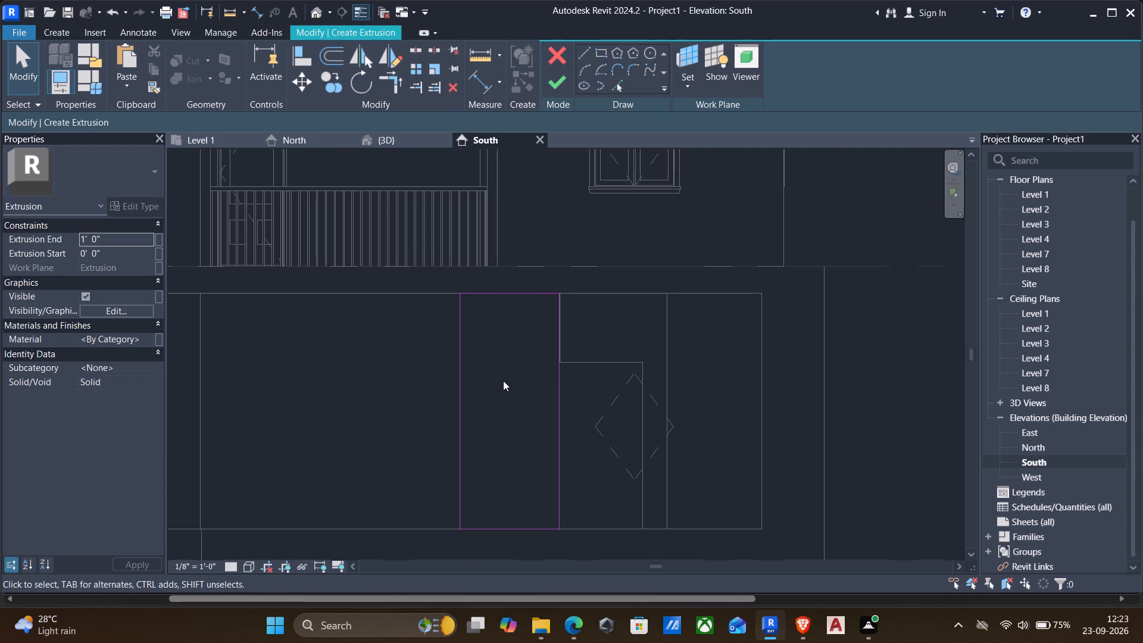
Nudge the rectangle's left line rightward to narrow it to about 2'-11" and finish the extrusion sketch.
{"action": "scroll", "coordinate": [498, 383], "scroll_direction": "down", "scroll_amount": 3}
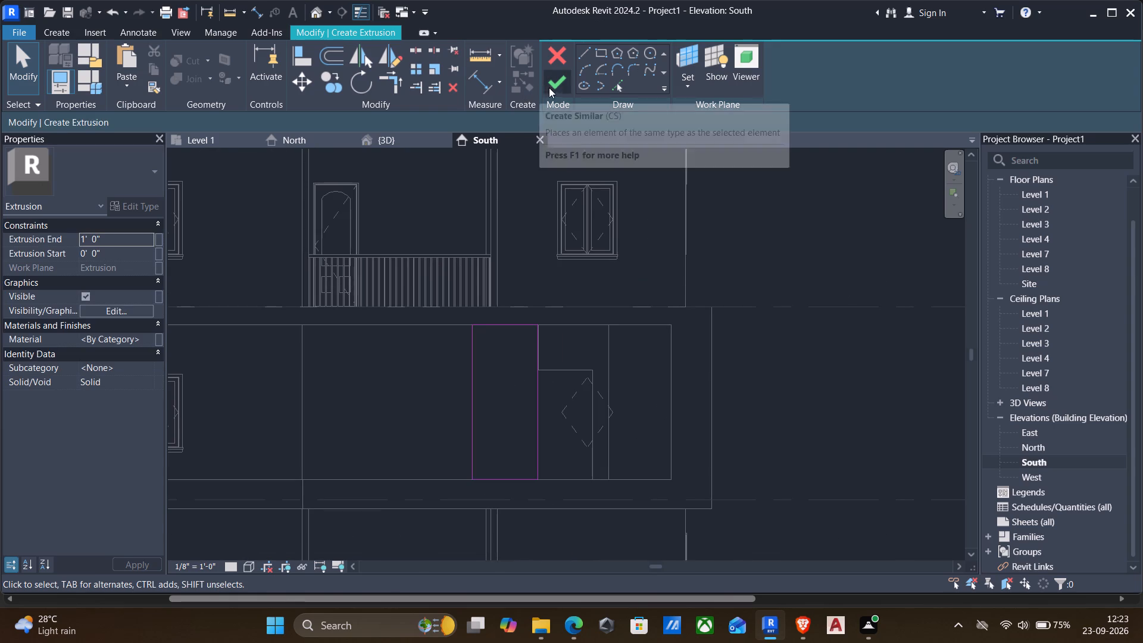
{"action": "left_click", "coordinate": [469, 420]}
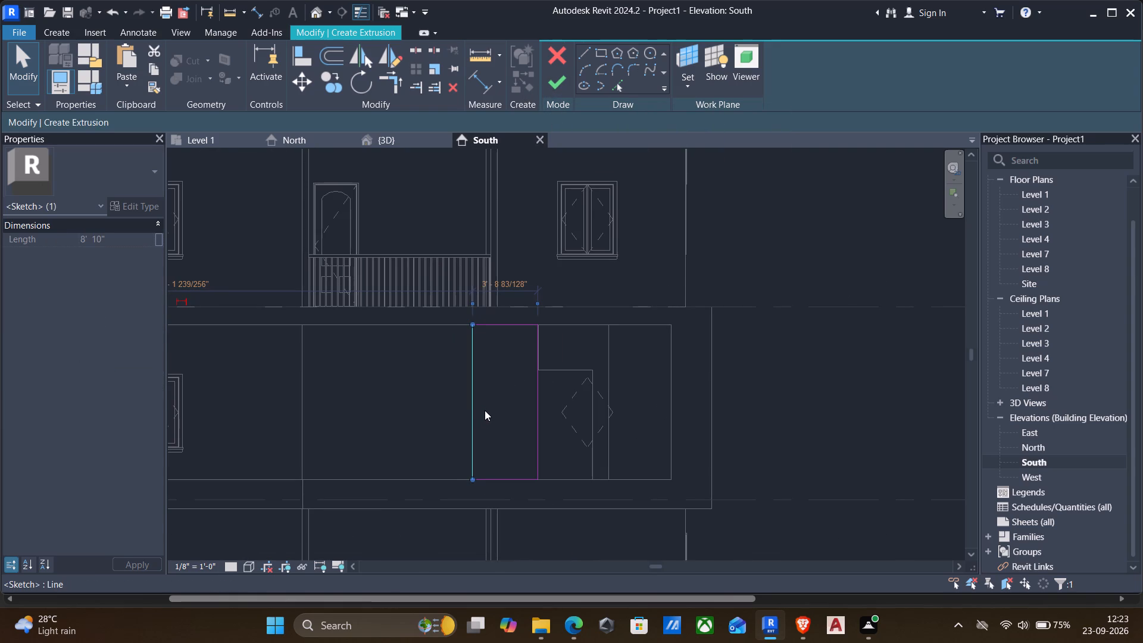
{"action": "key", "text": "Right"}
{"action": "key", "text": "Right"}
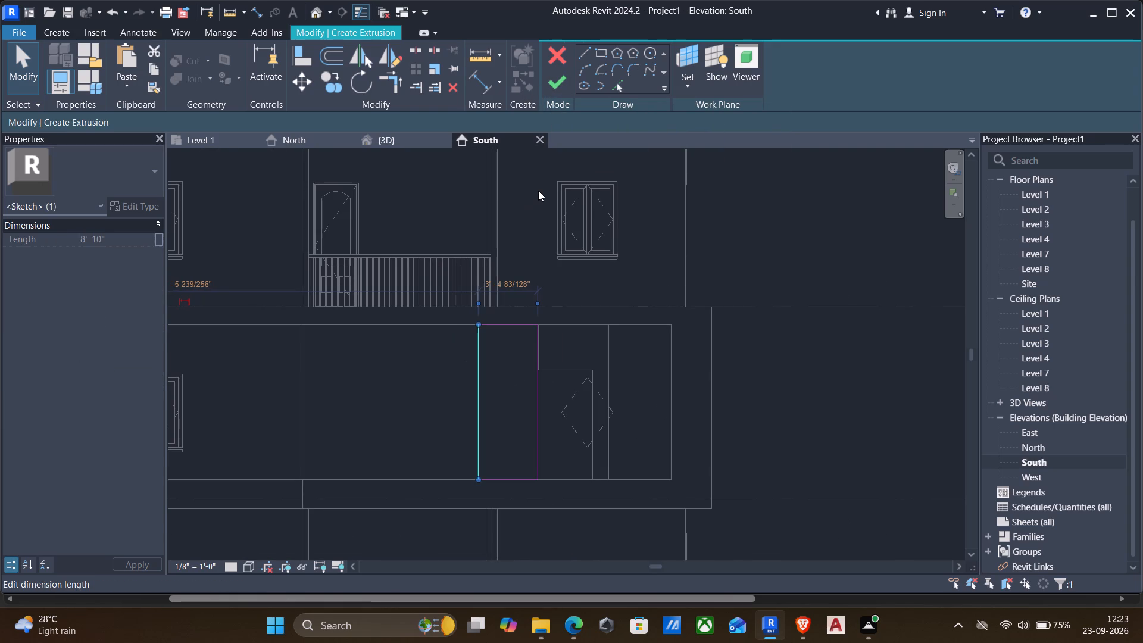
{"action": "key", "text": "Right"}
{"action": "key", "text": "Right"}
{"action": "key", "text": "Right"}
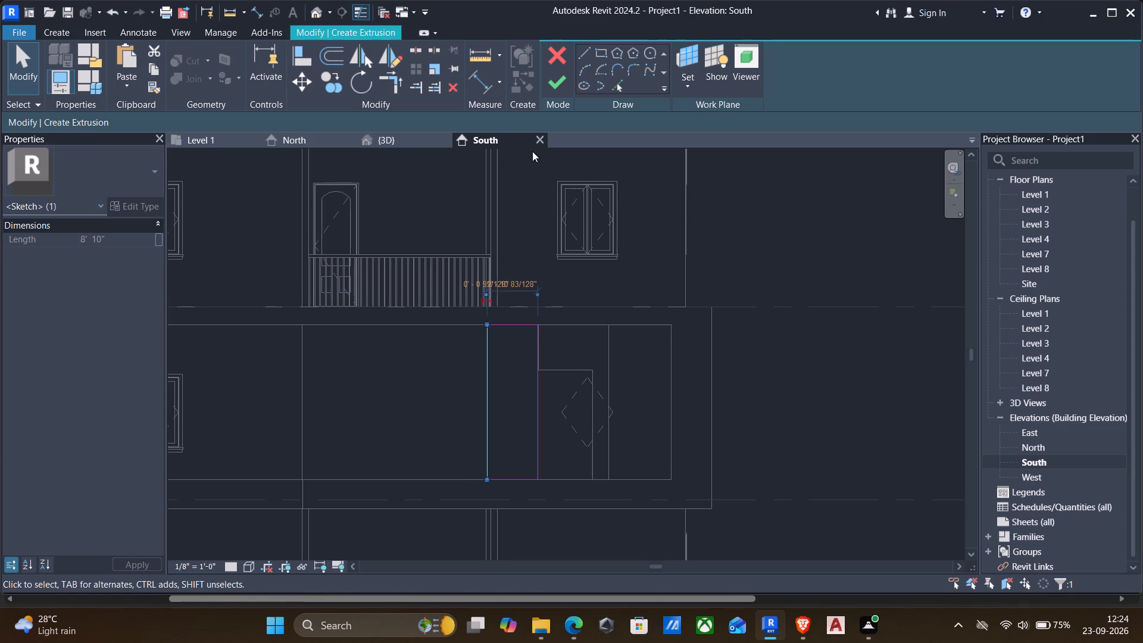
{"action": "left_click", "coordinate": [561, 82]}
In the 3D view, set the new vertical rectangular extrusion's end to 5".
{"action": "scroll", "coordinate": [526, 177], "scroll_direction": "down", "scroll_amount": 4}
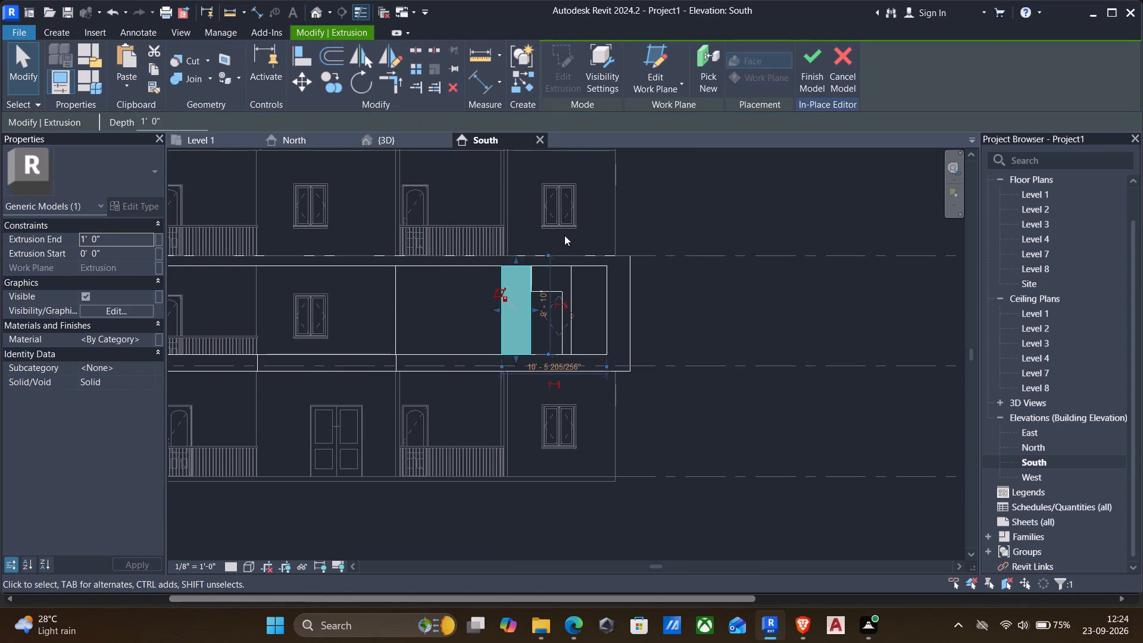
{"action": "middle_click_drag", "start_coordinate": [589, 254], "coordinate": [538, 276], "text": "shift"}
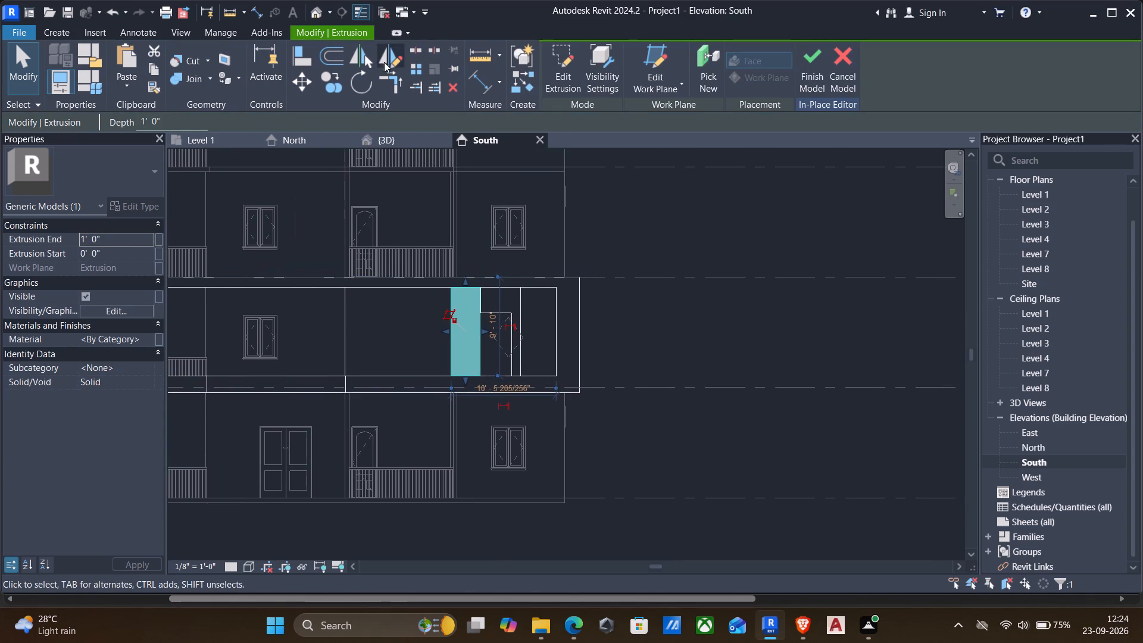
{"action": "left_click", "coordinate": [311, 18]}
{"action": "scroll", "coordinate": [396, 216], "scroll_direction": "down", "scroll_amount": 3}
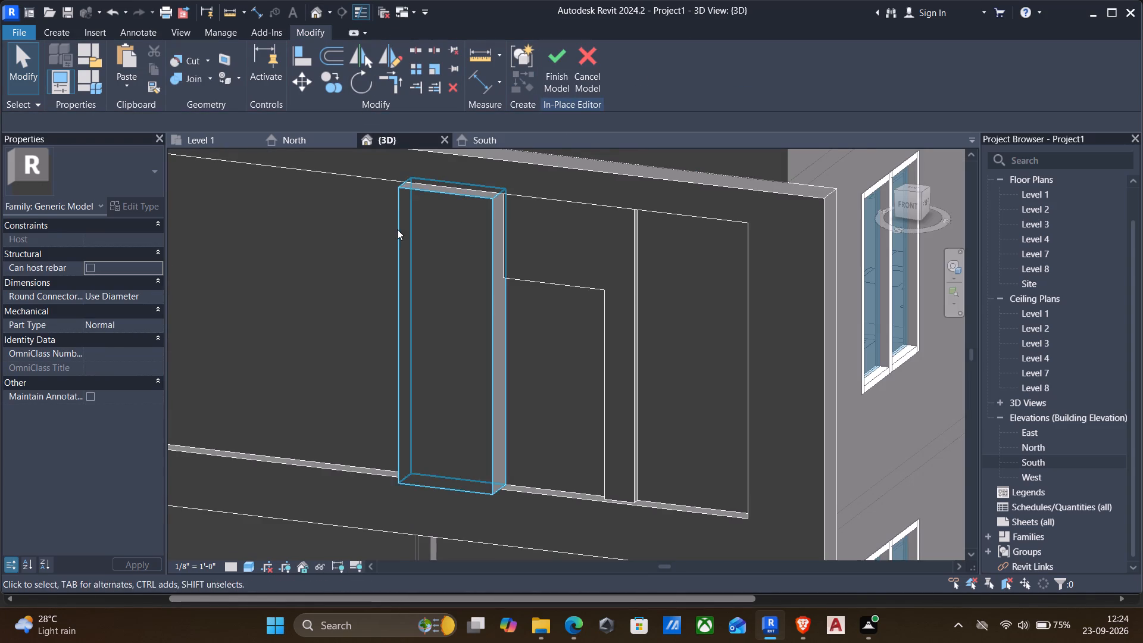
{"action": "scroll", "coordinate": [397, 229], "scroll_direction": "down", "scroll_amount": 1}
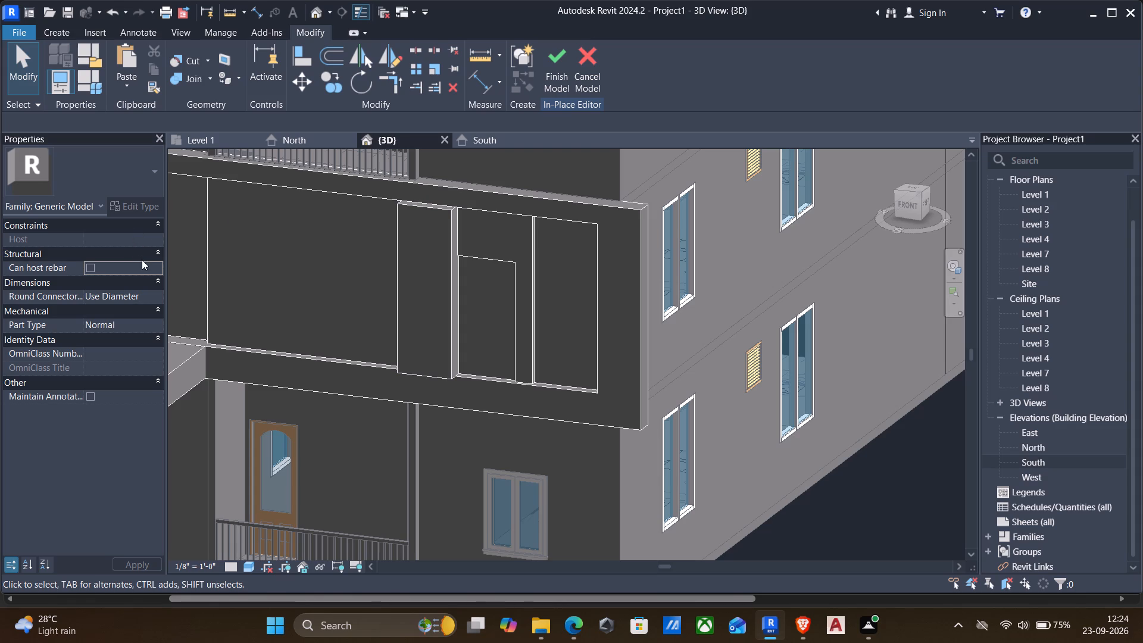
{"action": "left_click", "coordinate": [457, 313]}
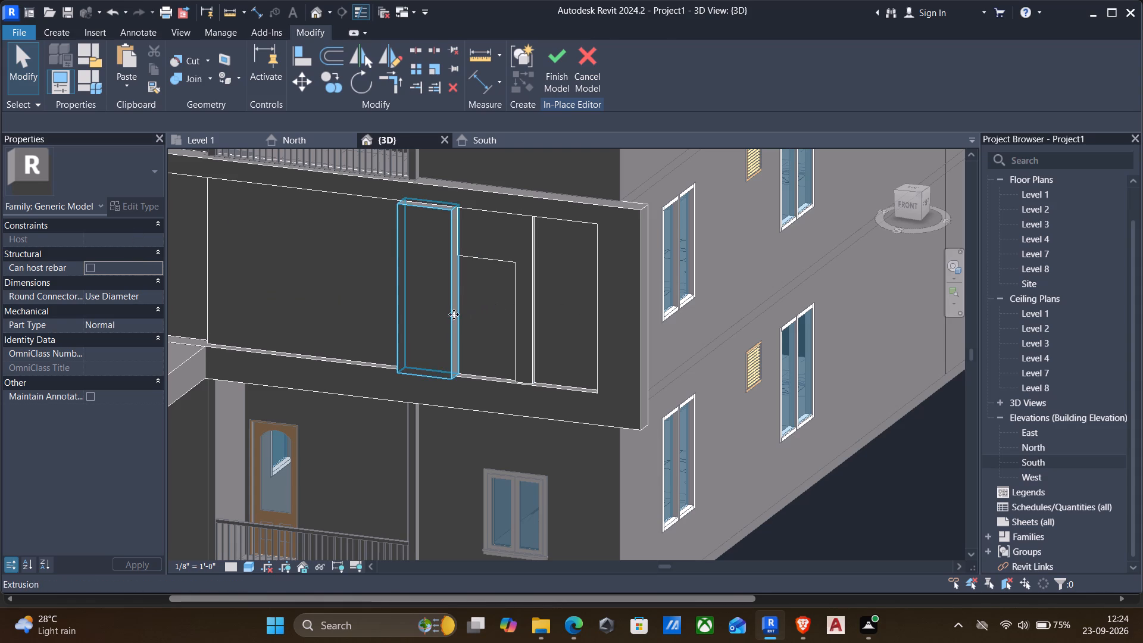
{"action": "left_click", "coordinate": [136, 241]}
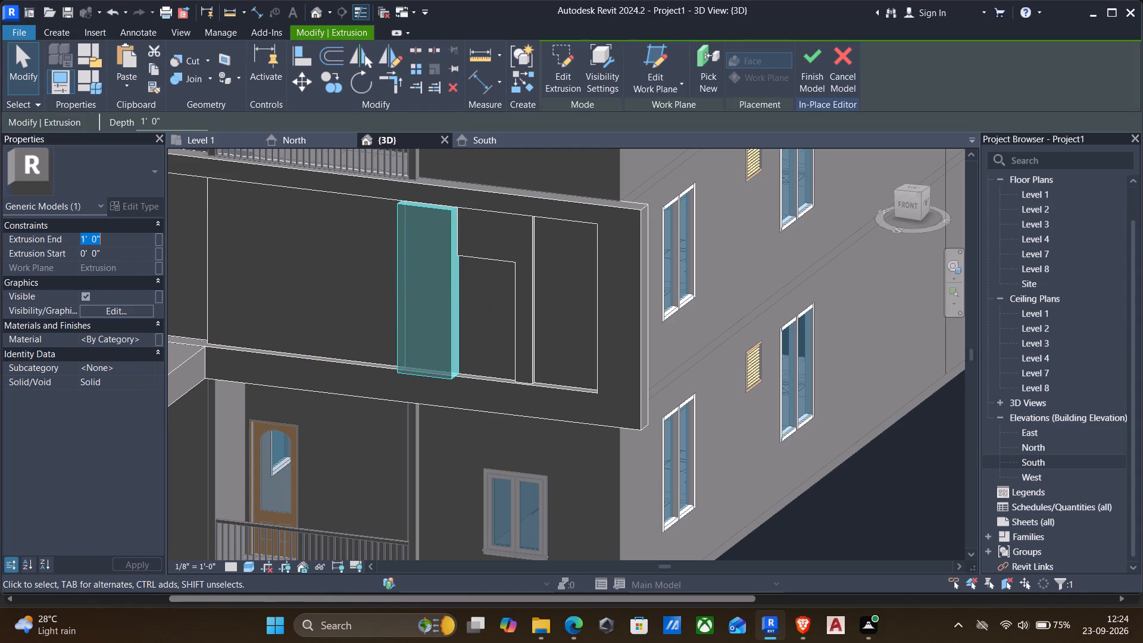
{"action": "key", "text": "5"}
{"action": "key", "text": "shift+quotedbl"}
{"action": "key", "text": "Return"}
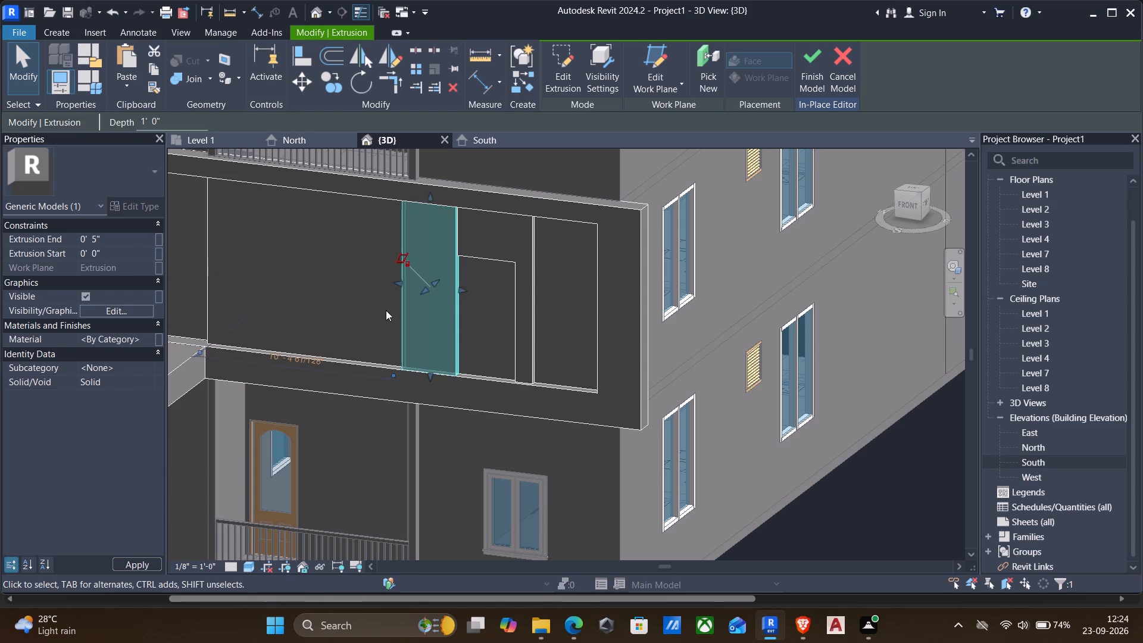
{"action": "key", "text": "Escape"}
Examine in 3D how the vertical extrusion projects from the panel beside the L-shaped detail.
{"action": "scroll", "coordinate": [426, 324], "scroll_direction": "up", "scroll_amount": 3}
{"action": "middle_click_drag", "start_coordinate": [432, 333], "coordinate": [407, 343], "text": "shift"}
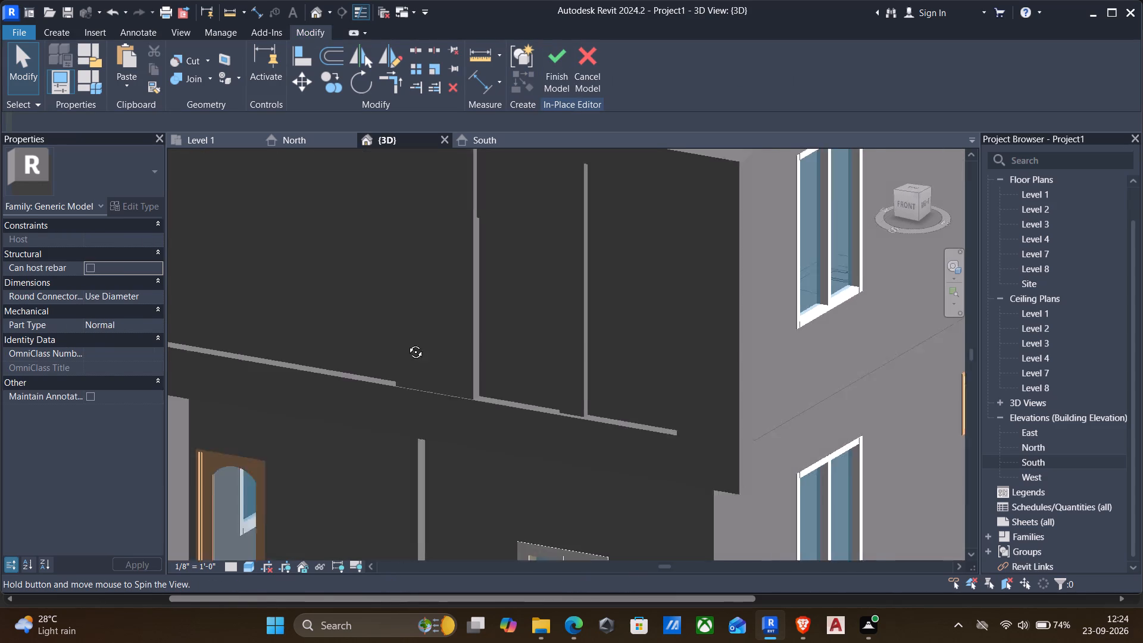
{"action": "middle_click_drag", "start_coordinate": [407, 343], "coordinate": [374, 354], "text": "shift"}
{"action": "scroll", "coordinate": [482, 363], "scroll_direction": "up", "scroll_amount": 4}
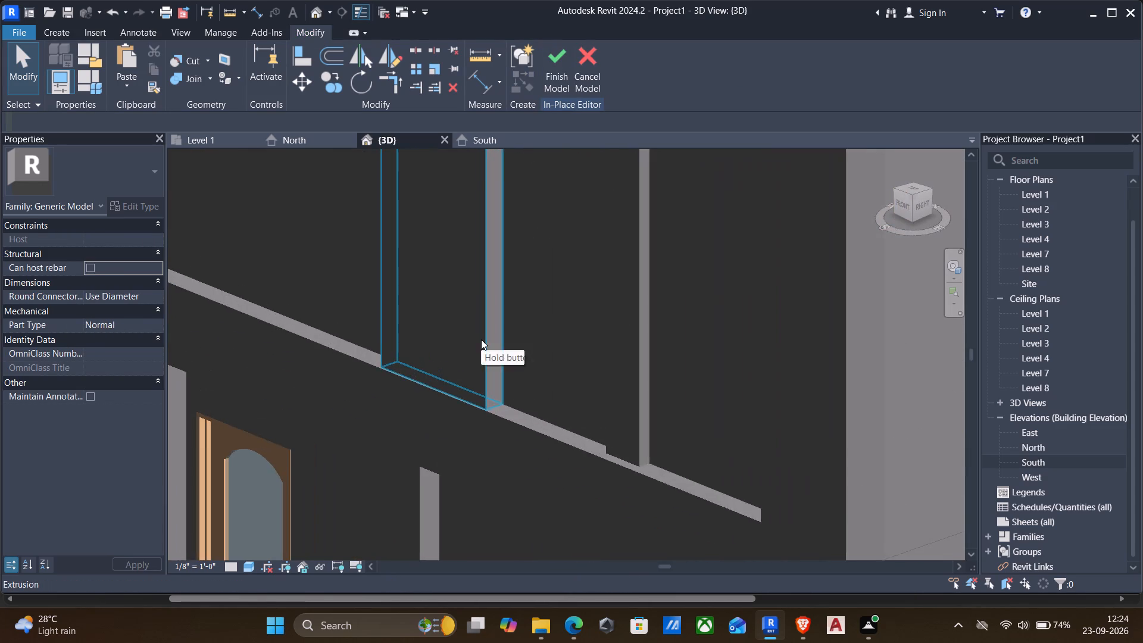
{"action": "scroll", "coordinate": [481, 339], "scroll_direction": "down", "scroll_amount": 4}
{"action": "scroll", "coordinate": [438, 354], "scroll_direction": "up", "scroll_amount": 2}
{"action": "scroll", "coordinate": [438, 354], "scroll_direction": "down", "scroll_amount": 5}
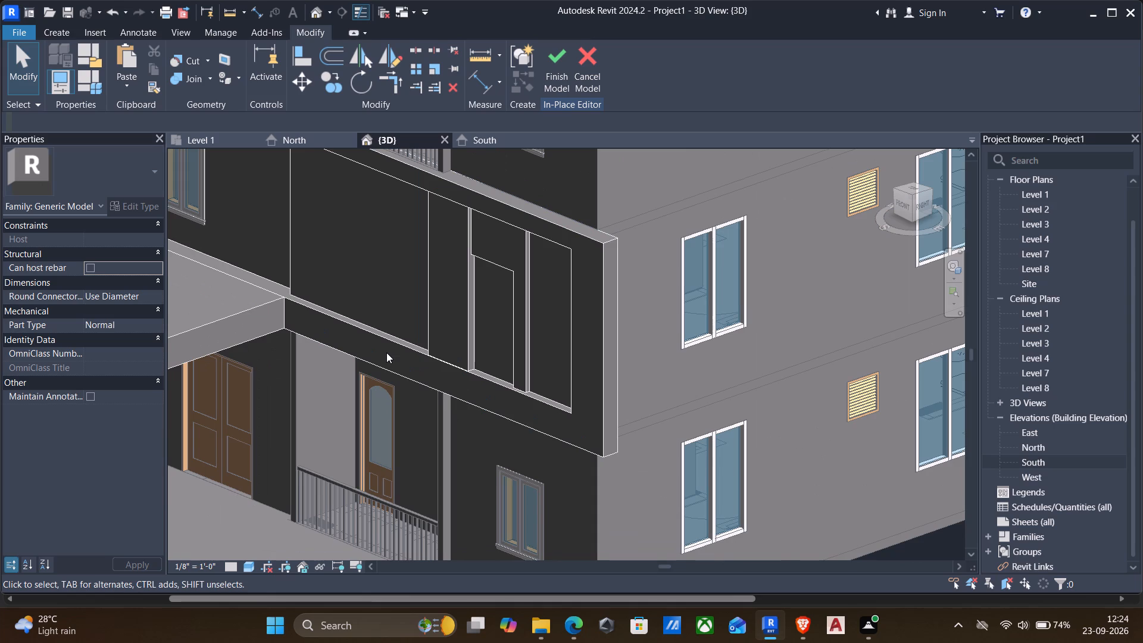
Start a new extrusion and pick the Level 2 frame's recessed bottom ledge as its work plane.
{"action": "scroll", "coordinate": [388, 344], "scroll_direction": "down", "scroll_amount": 2}
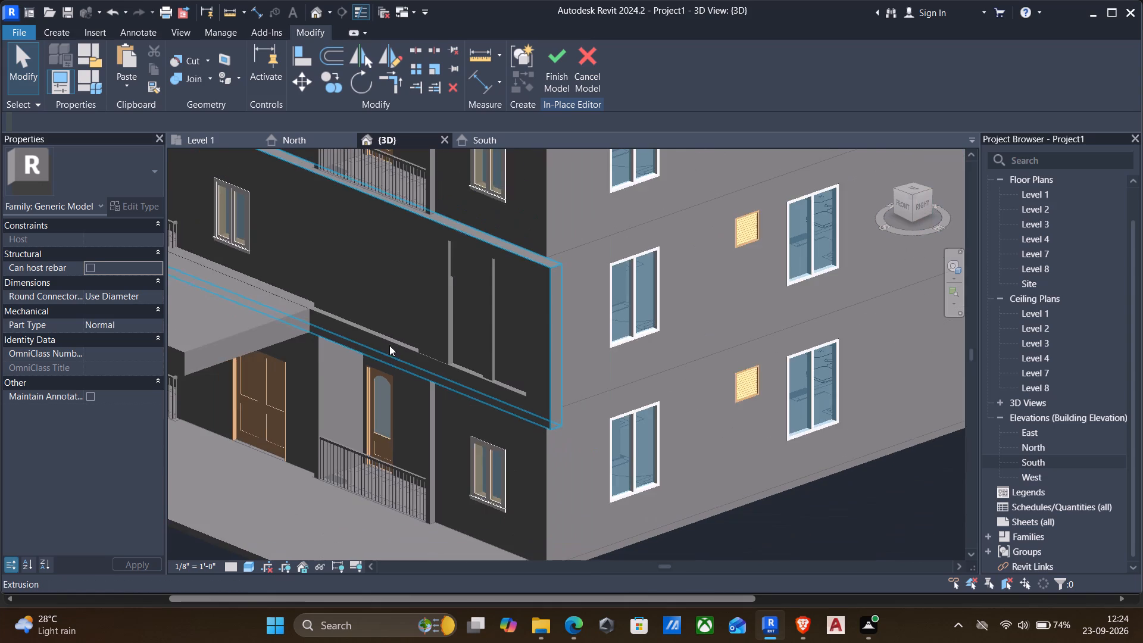
{"action": "scroll", "coordinate": [411, 319], "scroll_direction": "down", "scroll_amount": 2}
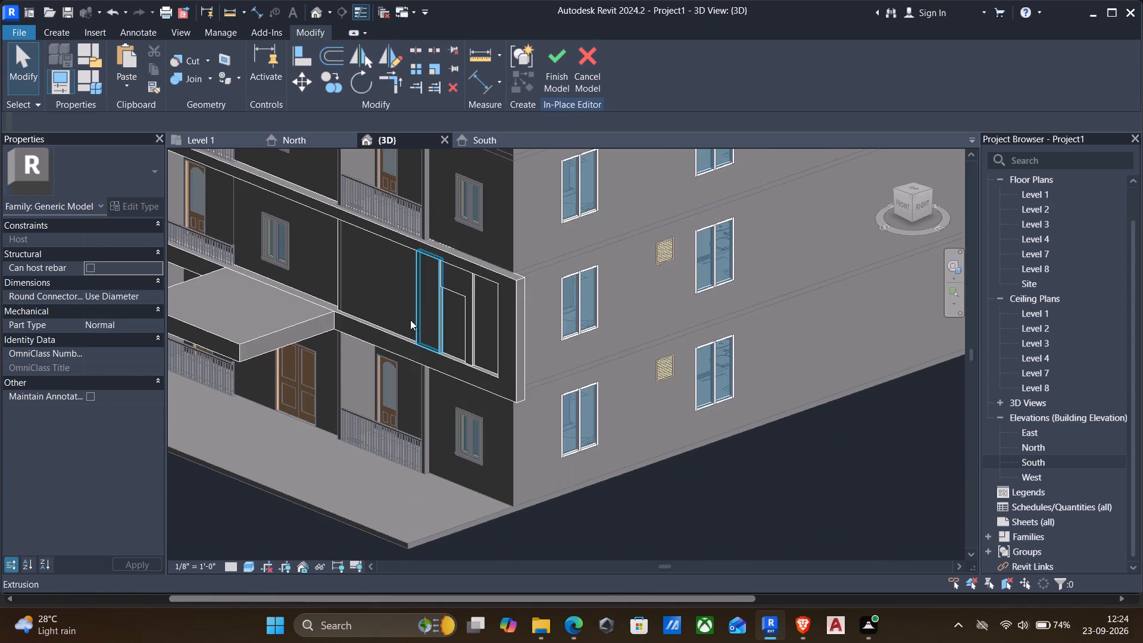
{"action": "middle_click_drag", "start_coordinate": [410, 320], "coordinate": [441, 306], "text": "shift"}
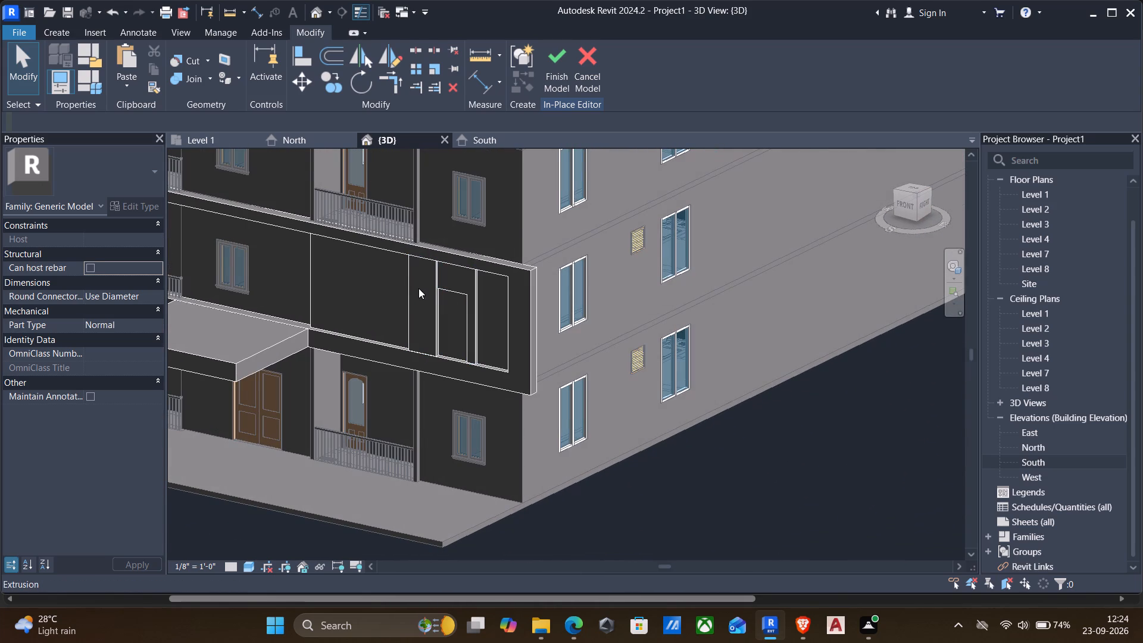
{"action": "left_click", "coordinate": [68, 32]}
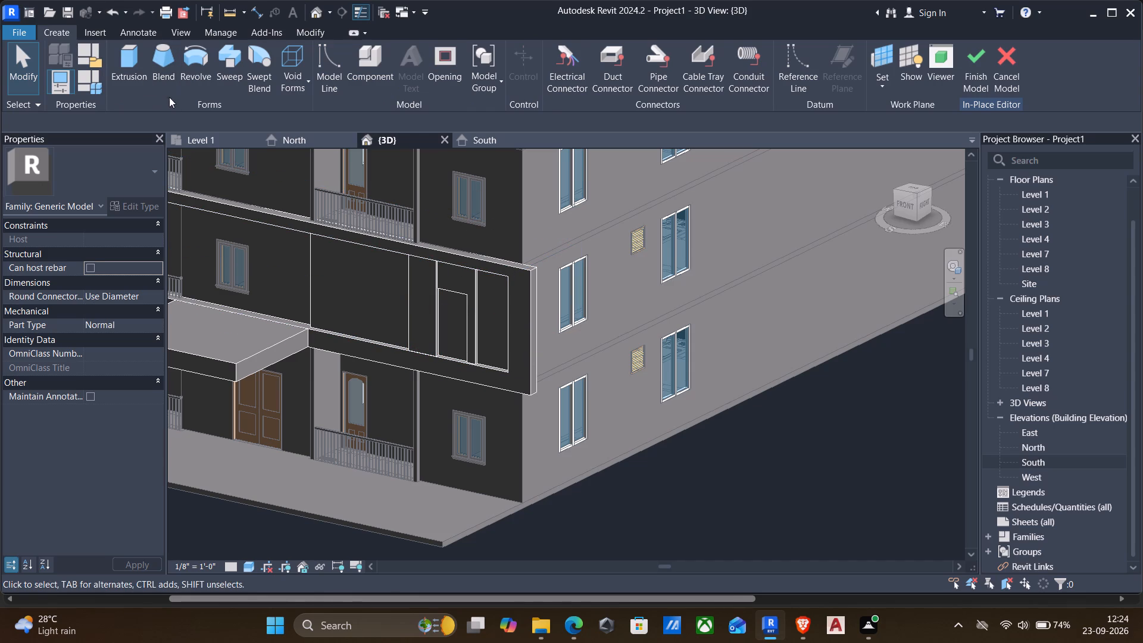
{"action": "left_click", "coordinate": [125, 58]}
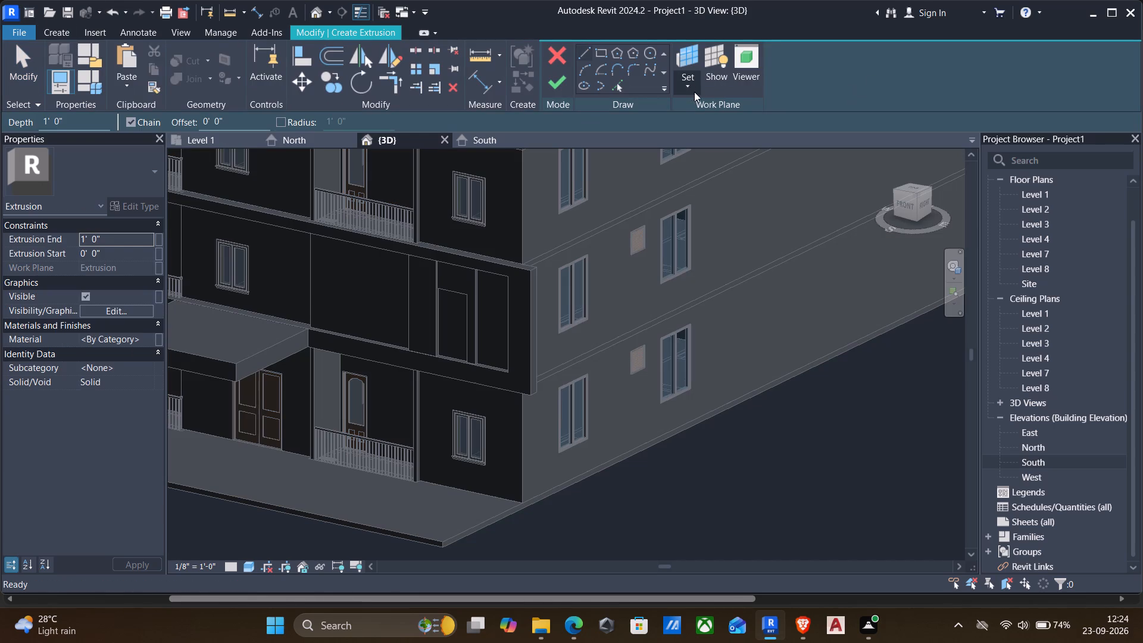
{"action": "left_click", "coordinate": [689, 88]}
{"action": "left_click", "coordinate": [688, 142]}
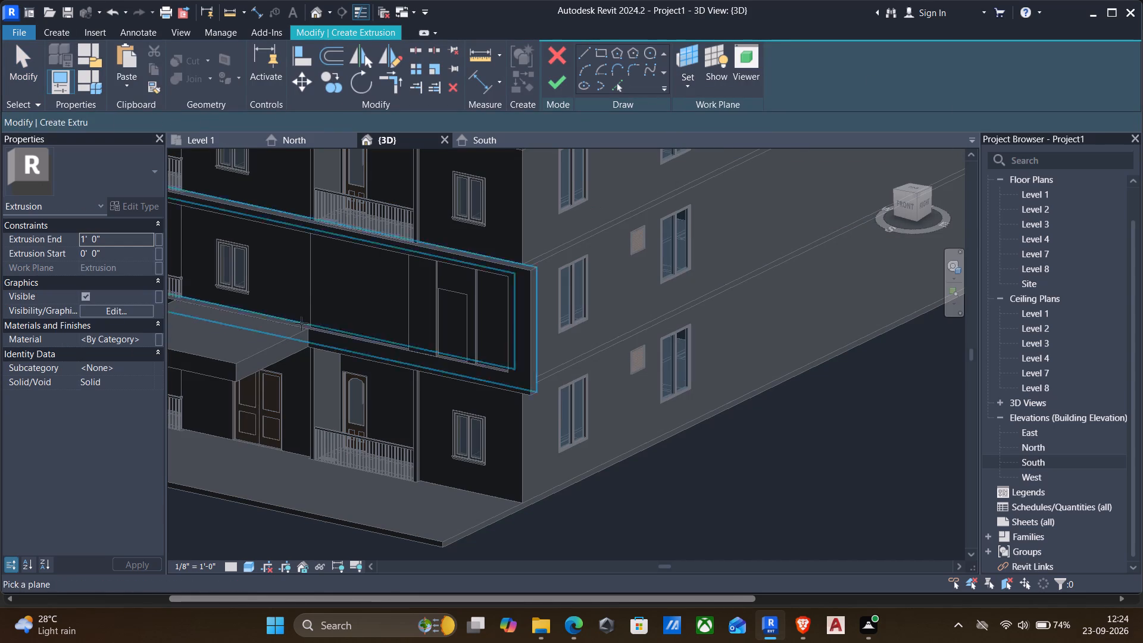
{"action": "scroll", "coordinate": [402, 332], "scroll_direction": "up", "scroll_amount": 10}
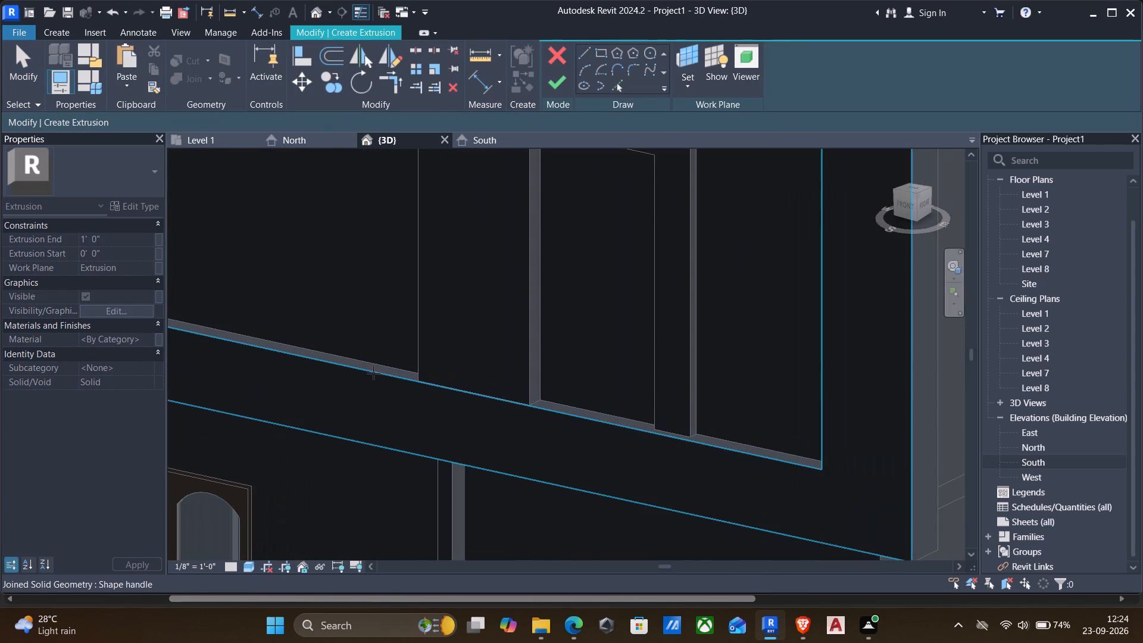
{"action": "left_click", "coordinate": [375, 370]}
Sketch a rectangle about 2.4" by 5" on the ledge, starting at the vertical extrusion's back bottom corner.
{"action": "scroll", "coordinate": [404, 377], "scroll_direction": "down", "scroll_amount": 4}
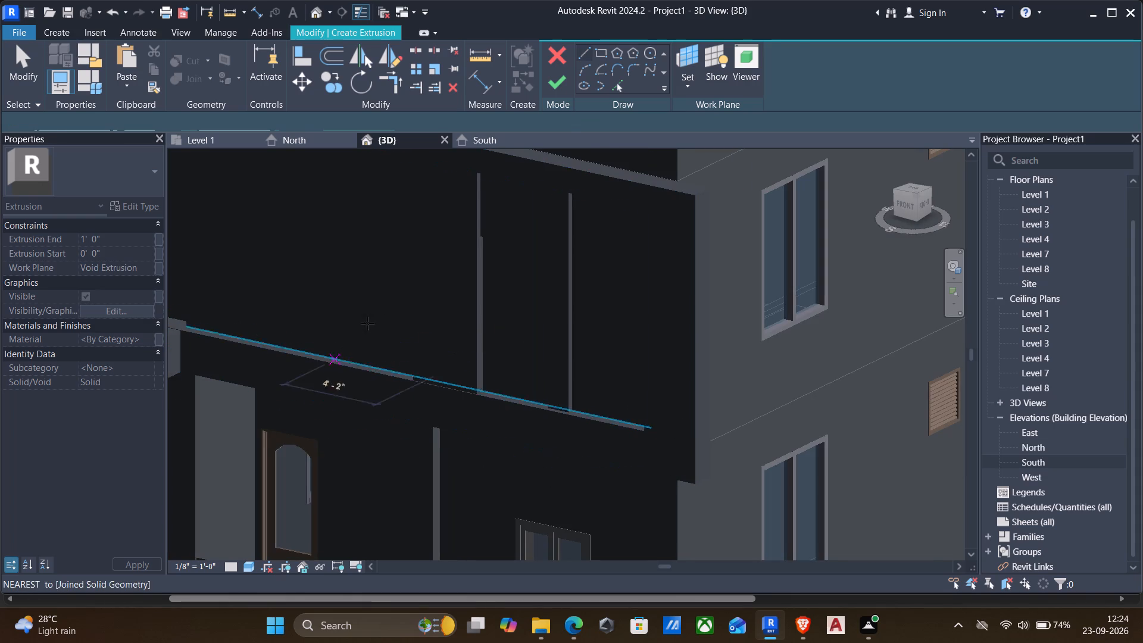
{"action": "left_click", "coordinate": [600, 51]}
{"action": "scroll", "coordinate": [471, 183], "scroll_direction": "down", "scroll_amount": 4}
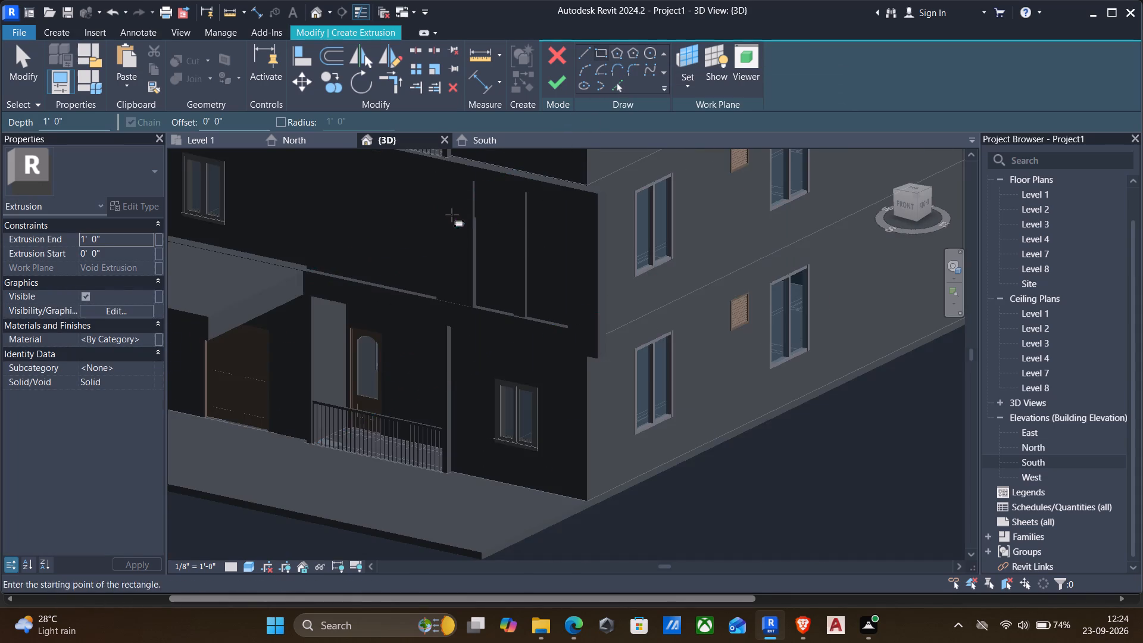
{"action": "middle_click_drag", "start_coordinate": [423, 256], "coordinate": [590, 349], "text": "shift"}
{"action": "scroll", "coordinate": [469, 360], "scroll_direction": "up", "scroll_amount": 9}
{"action": "scroll", "coordinate": [416, 335], "scroll_direction": "up", "scroll_amount": 5}
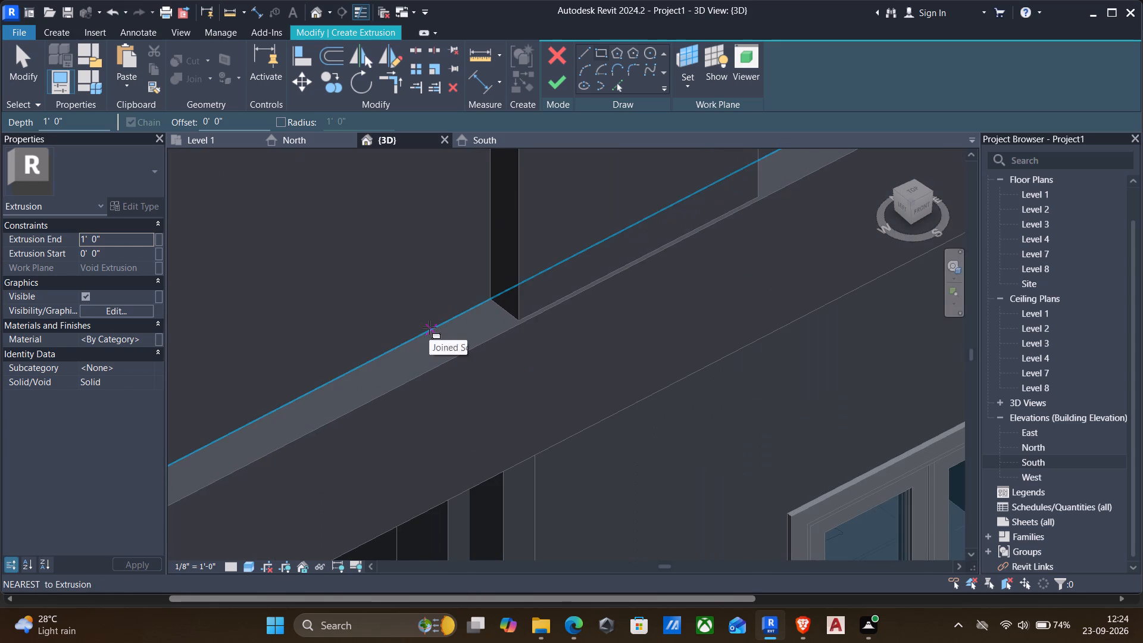
{"action": "scroll", "coordinate": [465, 330], "scroll_direction": "up", "scroll_amount": 3}
{"action": "scroll", "coordinate": [526, 288], "scroll_direction": "up", "scroll_amount": 3}
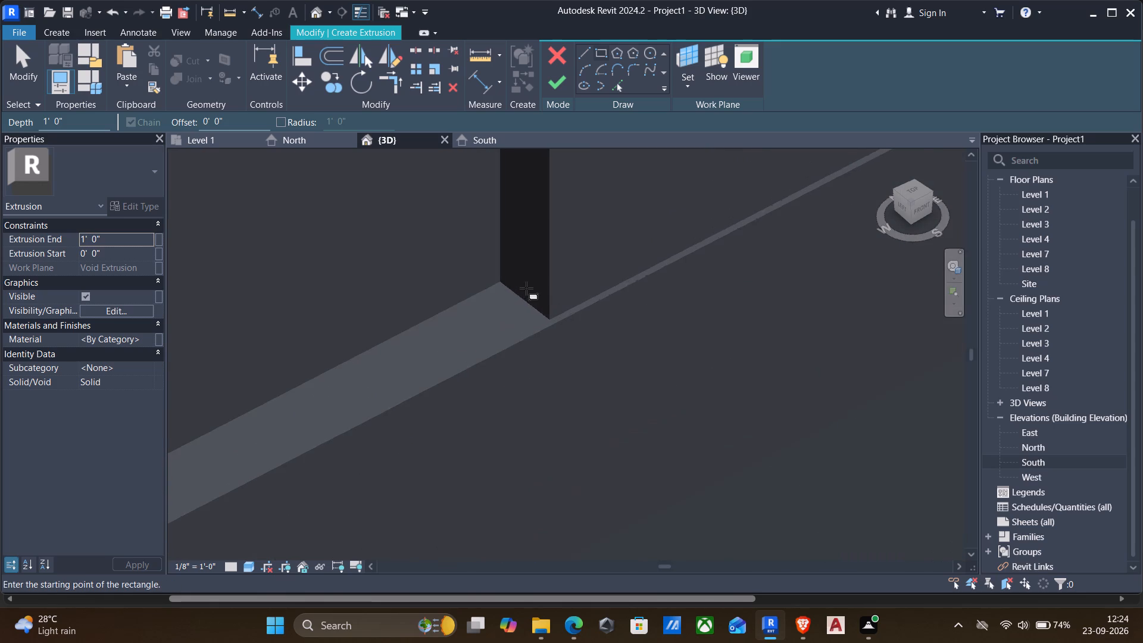
{"action": "left_click", "coordinate": [489, 280]}
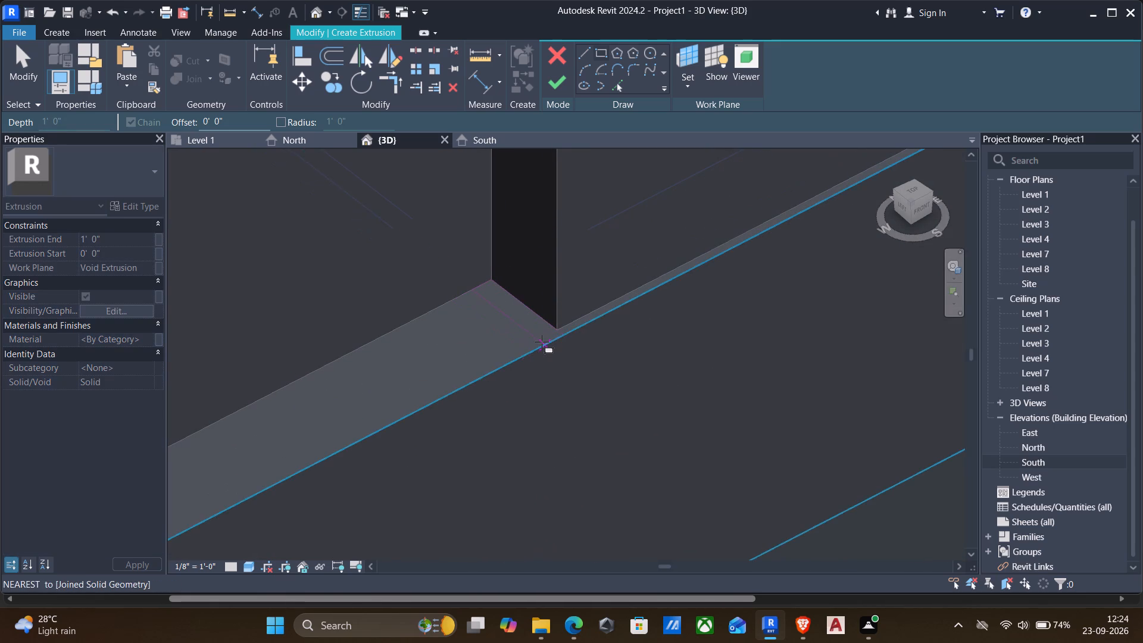
{"action": "scroll", "coordinate": [542, 337], "scroll_direction": "up", "scroll_amount": 12}
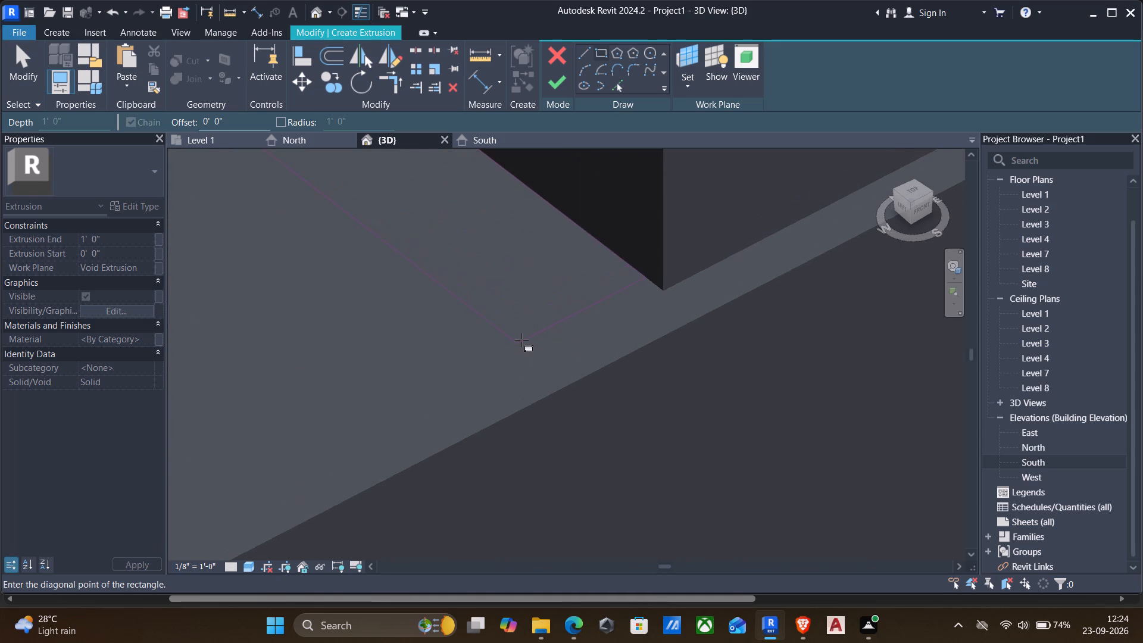
{"action": "left_click", "coordinate": [454, 397]}
{"action": "scroll", "coordinate": [461, 382], "scroll_direction": "down", "scroll_amount": 8}
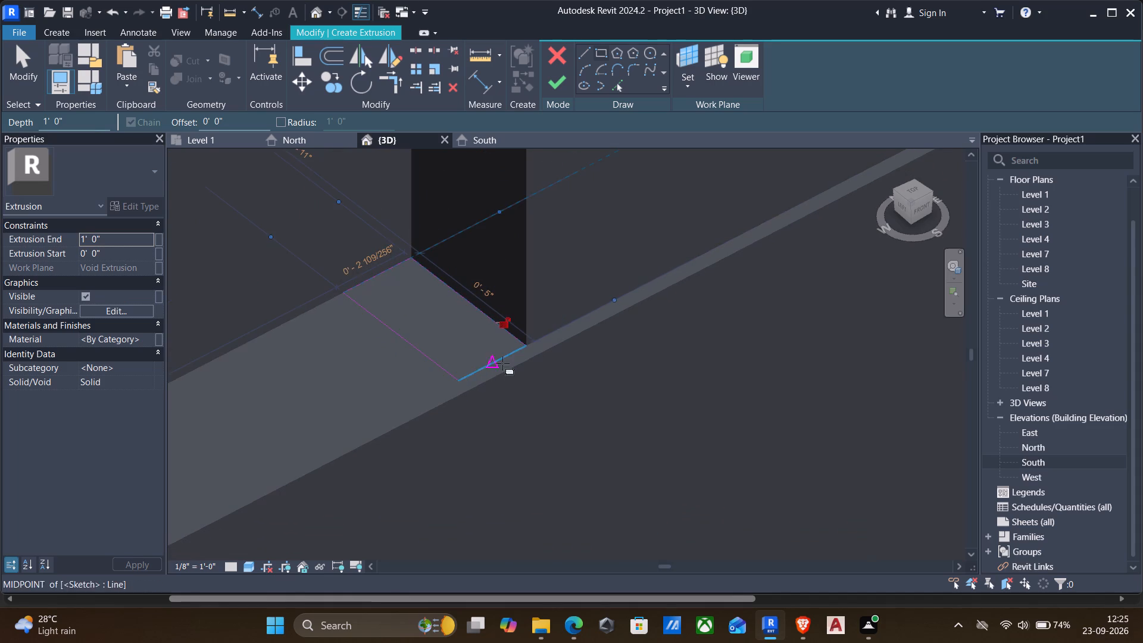
{"action": "scroll", "coordinate": [529, 366], "scroll_direction": "down", "scroll_amount": 4}
{"action": "key", "text": "Escape"}
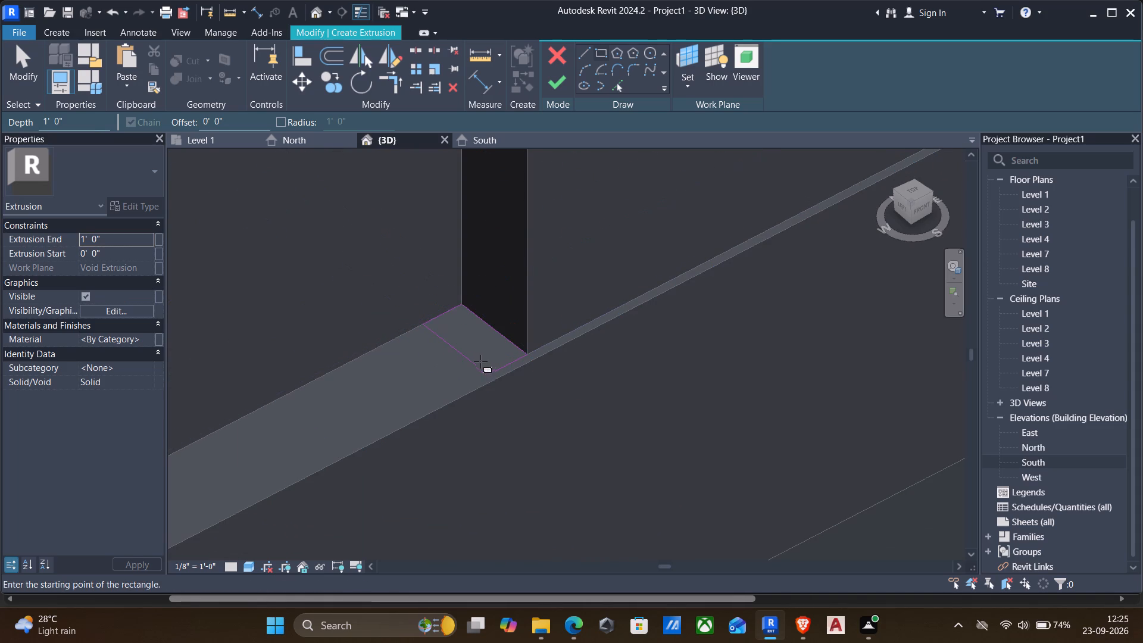
{"action": "key", "text": "Escape"}
Nudge the rectangle's lines to pull it off the vertical extrusion's side, narrowing it to about 1.8".
{"action": "left_click", "coordinate": [451, 349]}
{"action": "key", "text": "Right"}
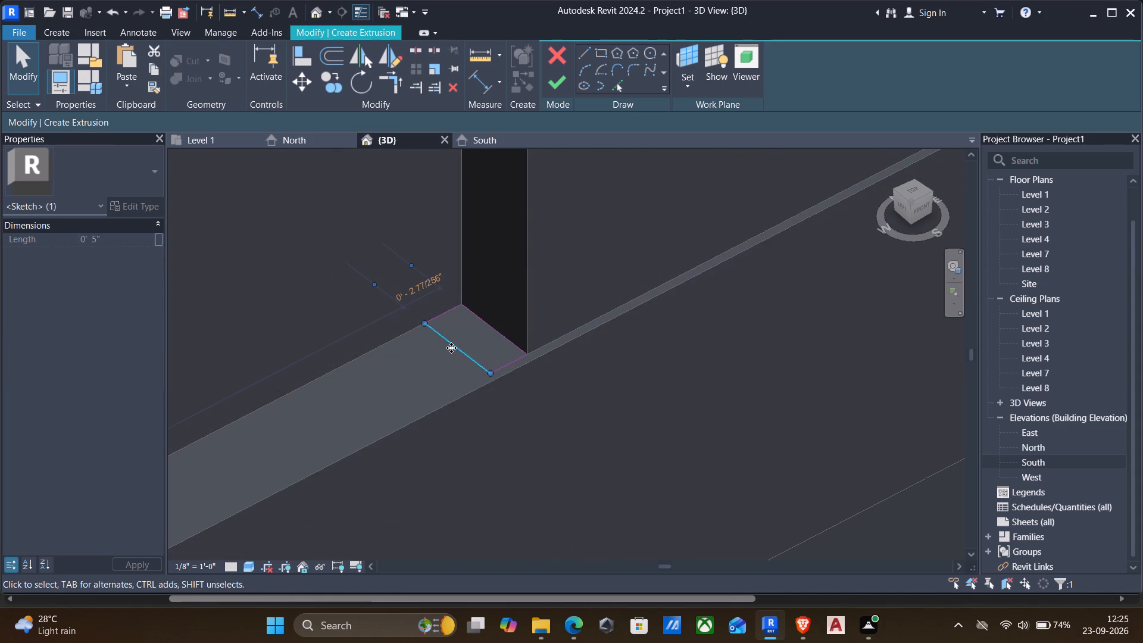
{"action": "left_click", "coordinate": [475, 319]}
{"action": "key", "text": "Left"}
{"action": "key", "text": "Left"}
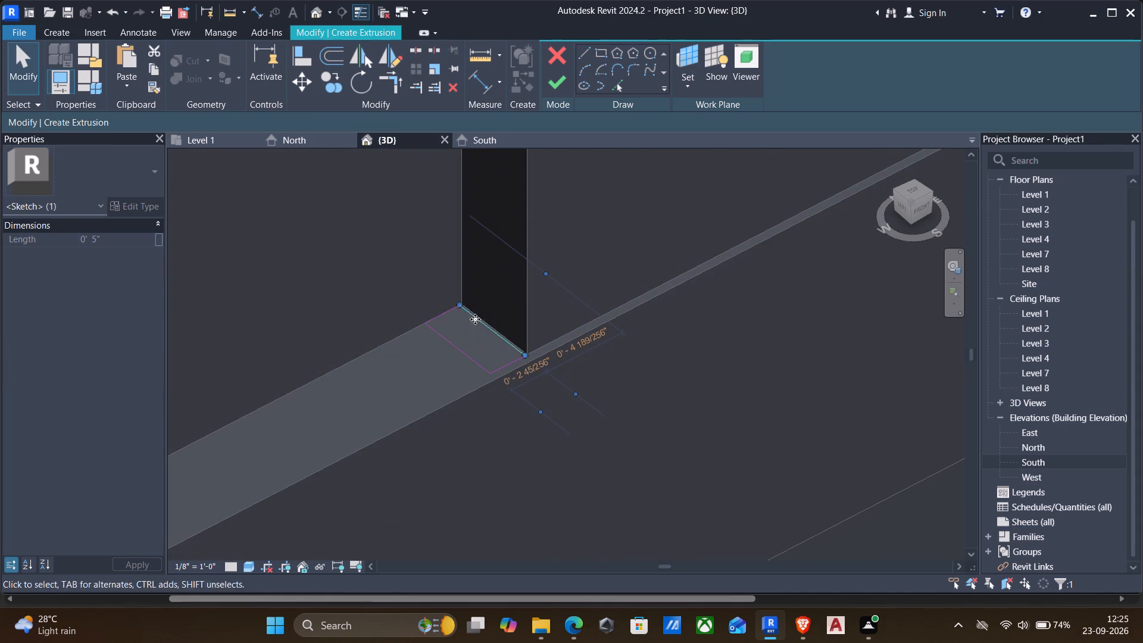
{"action": "key", "text": "Left"}
{"action": "key", "text": "Left"}
Nudge the rectangle's far line along the ledge away from the vertical extrusion, widening it to a little over 4".
{"action": "left_click", "coordinate": [449, 348]}
{"action": "key", "text": "Left"}
{"action": "key", "text": "Left"}
{"action": "key", "text": "Left"}
{"action": "key", "text": "Left"}
{"action": "key", "text": "Left"}
{"action": "key", "text": "Left"}
{"action": "key", "text": "Left"}
{"action": "key", "text": "Left"}
{"action": "key", "text": "Left"}
{"action": "key", "text": "Left"}
{"action": "key", "text": "Left"}
{"action": "key", "text": "Left"}
{"action": "key", "text": "Left"}
{"action": "key", "text": "Left"}
{"action": "key", "text": "Left"}
{"action": "key", "text": "Left"}
{"action": "key", "text": "Left"}
{"action": "key", "text": "Left"}
{"action": "key", "text": "Left"}
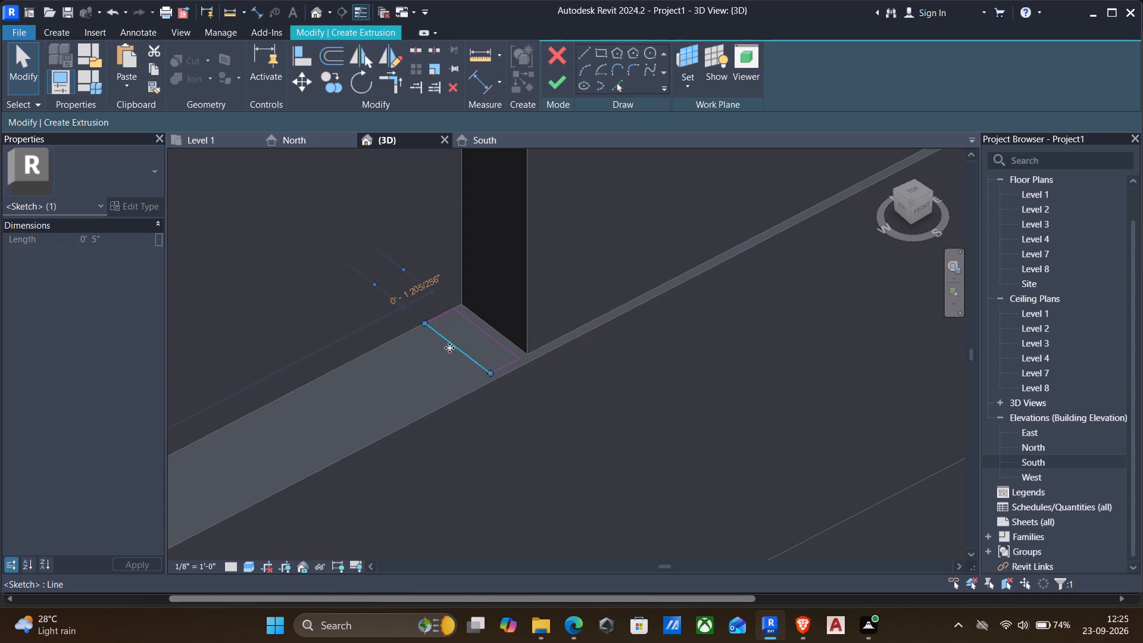
{"action": "key", "text": "Left"}
{"action": "key", "text": "Left"}
{"action": "key", "text": "Left"}
{"action": "key", "text": "Left"}
{"action": "key", "text": "Left"}
{"action": "key", "text": "Left"}
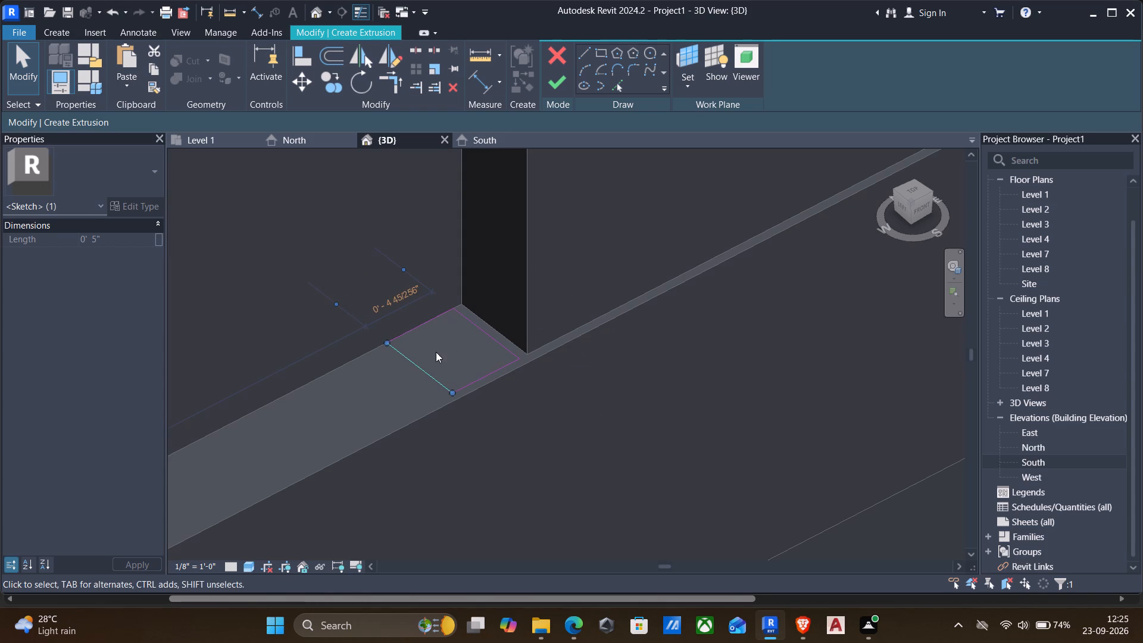
Nudge the rectangle's near line away from the vertical extrusion, narrowing the rectangle to about 2.3".
{"action": "left_click", "coordinate": [474, 327]}
{"action": "key", "text": "Left"}
{"action": "key", "text": "Left"}
{"action": "key", "text": "Left"}
{"action": "key", "text": "Left"}
{"action": "key", "text": "Left"}
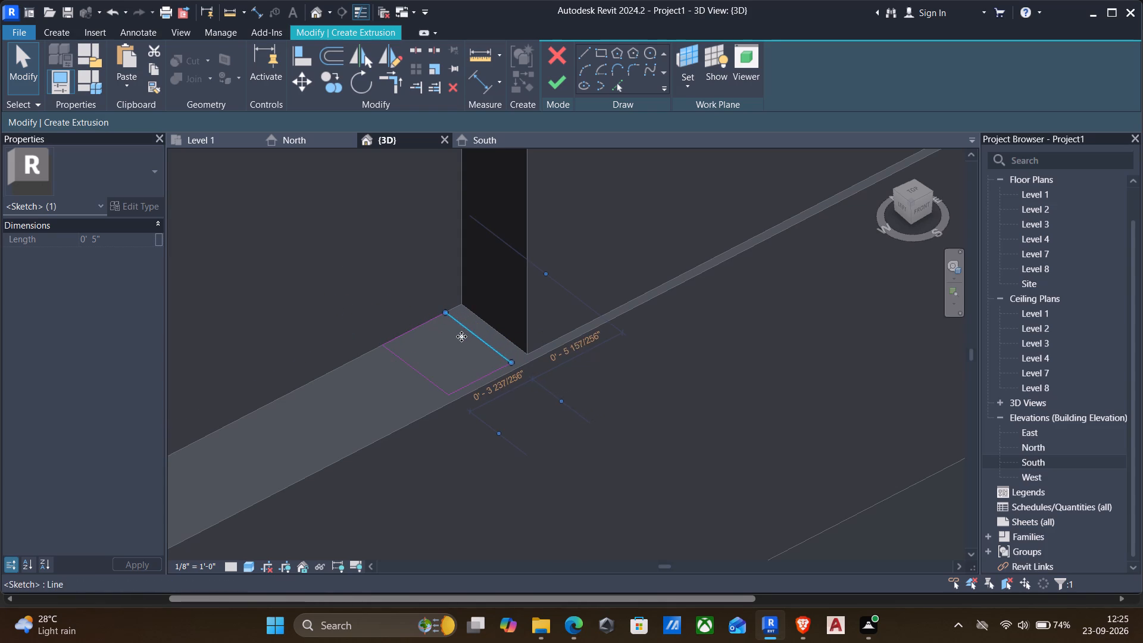
{"action": "key", "text": "Left"}
{"action": "key", "text": "Left"}
{"action": "key", "text": "Left"}
{"action": "key", "text": "Left"}
{"action": "key", "text": "Left"}
{"action": "key", "text": "Left"}
{"action": "key", "text": "Left"}
{"action": "key", "text": "Left"}
{"action": "key", "text": "Left"}
{"action": "key", "text": "Left"}
{"action": "key", "text": "Left"}
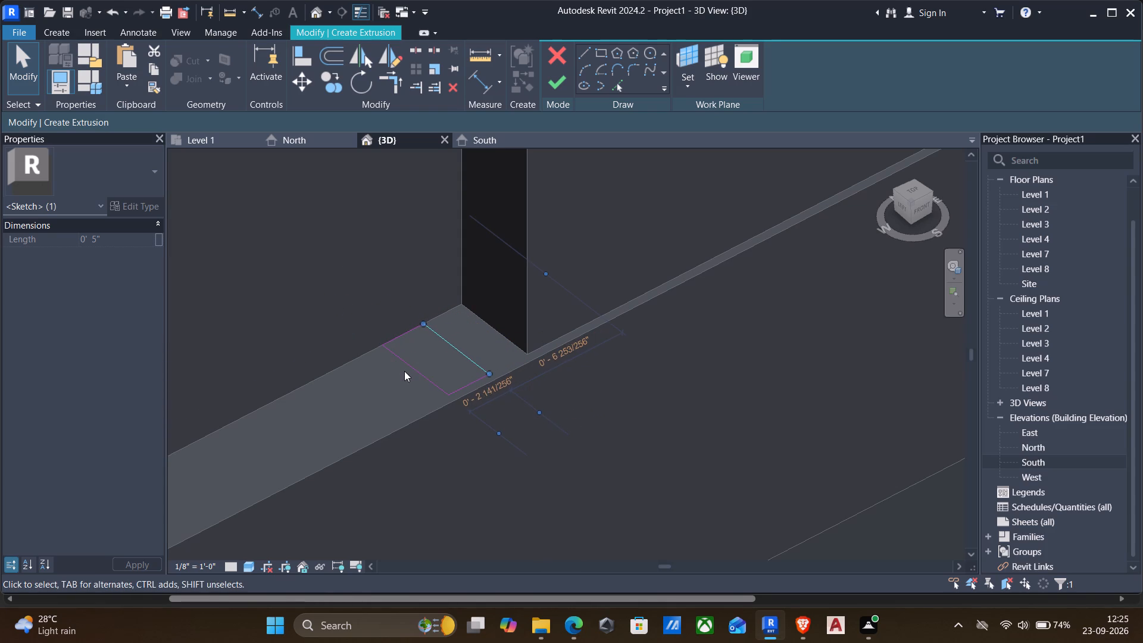
{"action": "key", "text": "Left"}
{"action": "key", "text": "Left"}
Nudge the rectangle's far line further along the ledge, widening the rectangle to about 5.4".
{"action": "left_click", "coordinate": [410, 366]}
{"action": "key", "text": "Left"}
{"action": "key", "text": "Left"}
{"action": "key", "text": "Left"}
{"action": "key", "text": "Left"}
{"action": "key", "text": "Left"}
{"action": "key", "text": "Left"}
{"action": "key", "text": "Left"}
{"action": "key", "text": "Left"}
{"action": "key", "text": "Left"}
{"action": "key", "text": "Left"}
{"action": "key", "text": "Left"}
{"action": "key", "text": "Left"}
{"action": "key", "text": "Left"}
{"action": "key", "text": "Left"}
{"action": "key", "text": "Left"}
{"action": "key", "text": "Left"}
{"action": "key", "text": "Left"}
{"action": "key", "text": "Left"}
{"action": "key", "text": "Left"}
{"action": "key", "text": "Left"}
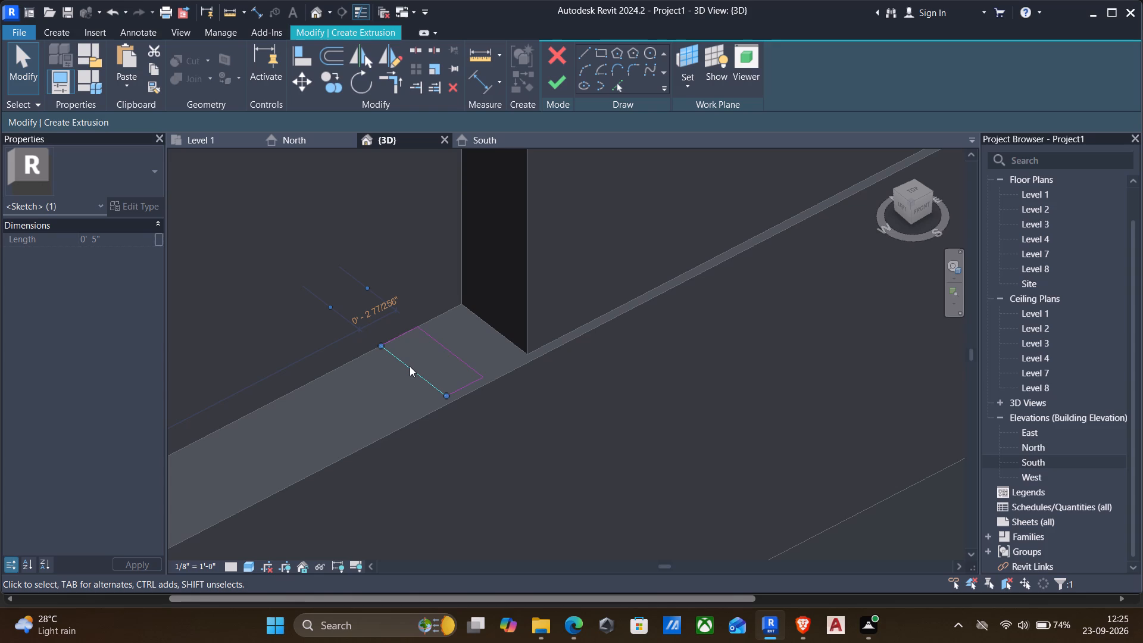
{"action": "key", "text": "Left"}
{"action": "key", "text": "Left"}
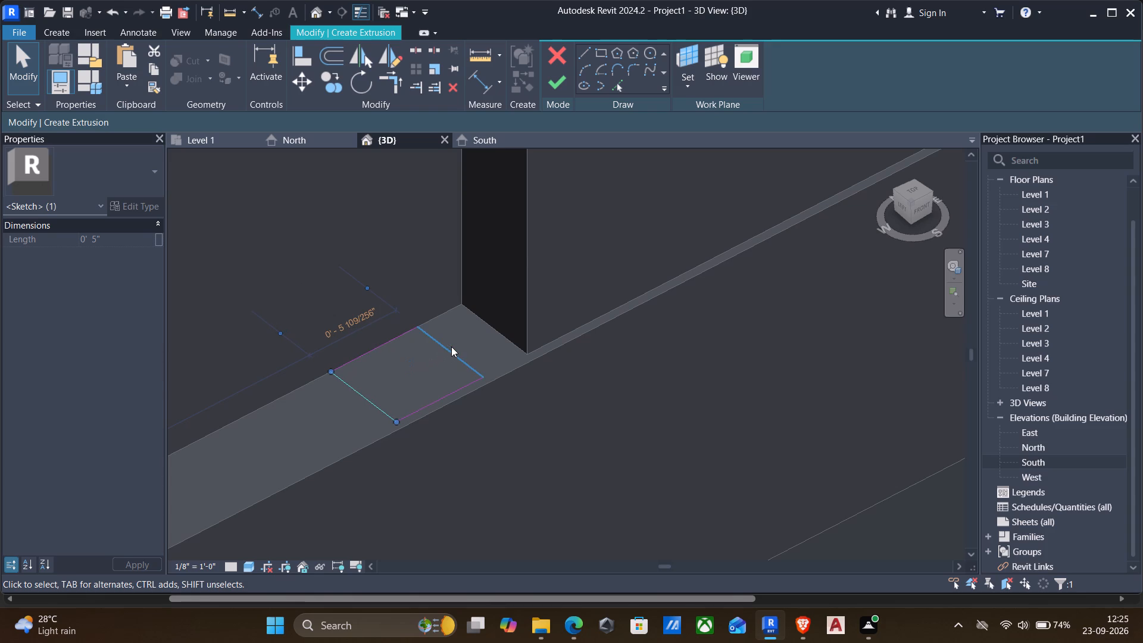
Nudge the rectangle's near line further from the vertical extrusion to leave a width of about 3.3", and finish the extrusion sketch.
{"action": "left_click", "coordinate": [451, 347]}
{"action": "key", "text": "Left"}
{"action": "key", "text": "Left"}
{"action": "key", "text": "Left"}
{"action": "key", "text": "Left"}
{"action": "key", "text": "Left"}
{"action": "key", "text": "Left"}
{"action": "key", "text": "Left"}
{"action": "key", "text": "Left"}
{"action": "key", "text": "Left"}
{"action": "key", "text": "Left"}
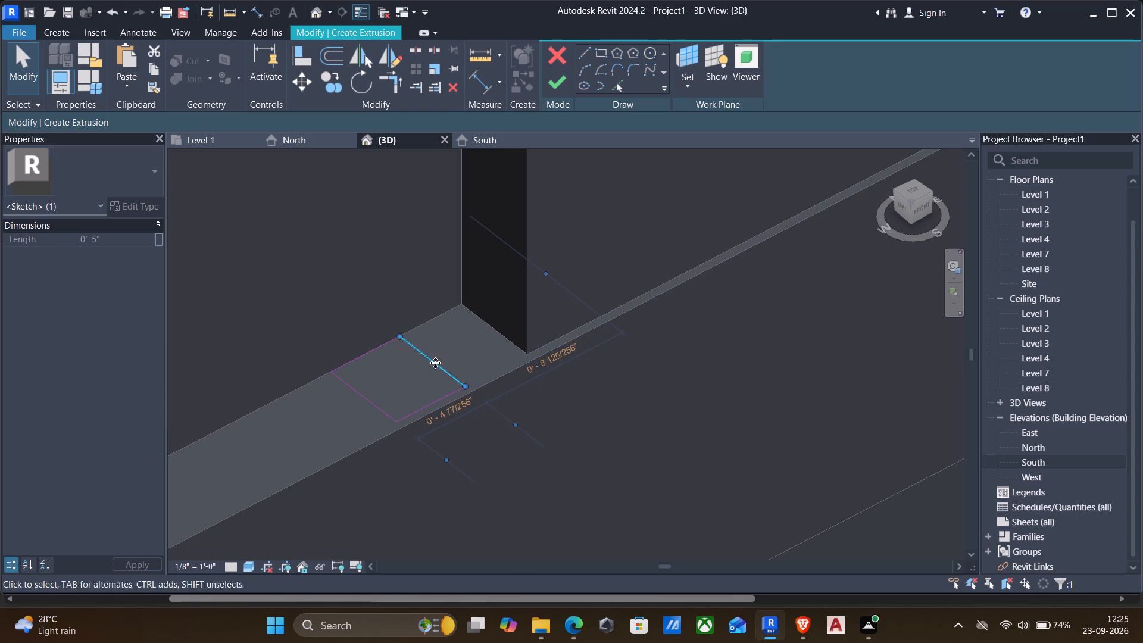
{"action": "key", "text": "Left"}
{"action": "key", "text": "Left"}
{"action": "key", "text": "Left"}
{"action": "key", "text": "Left"}
{"action": "key", "text": "Left"}
{"action": "key", "text": "Left"}
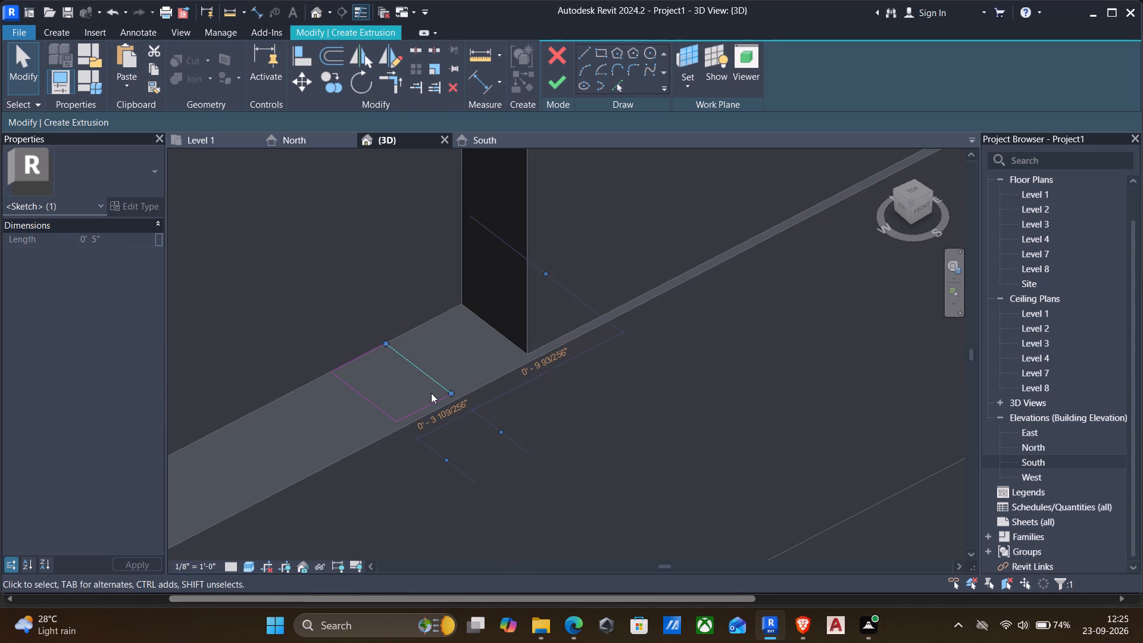
{"action": "key", "text": "Left"}
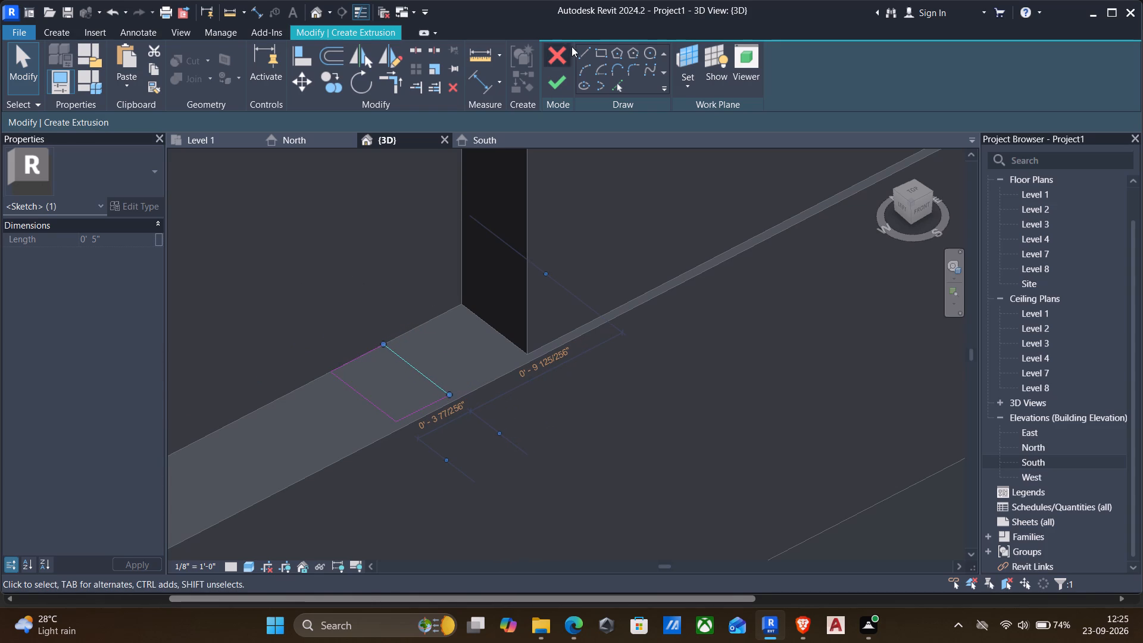
{"action": "left_click", "coordinate": [562, 81]}
Widen the small ledge block by stretching its left face to about 9'-4" from the panel's left vertical edge.
{"action": "scroll", "coordinate": [491, 232], "scroll_direction": "down", "scroll_amount": 4}
{"action": "scroll", "coordinate": [504, 327], "scroll_direction": "down", "scroll_amount": 3}
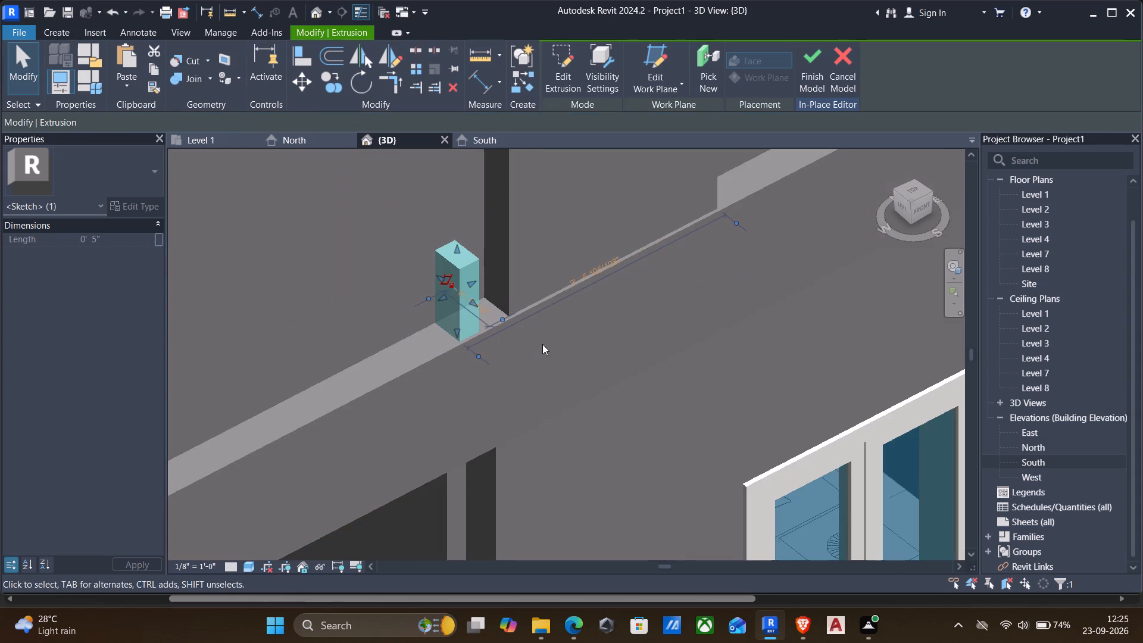
{"action": "middle_click_drag", "start_coordinate": [544, 356], "coordinate": [483, 304], "text": "shift"}
{"action": "scroll", "coordinate": [482, 299], "scroll_direction": "down", "scroll_amount": 11}
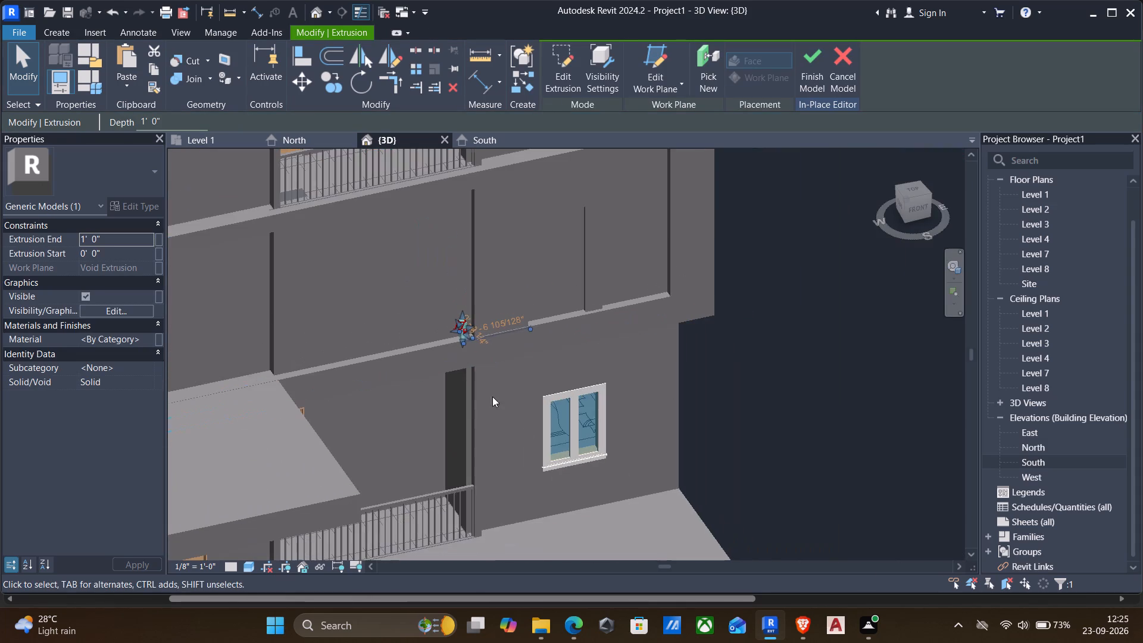
{"action": "middle_click_drag", "start_coordinate": [570, 438], "coordinate": [519, 395], "text": "shift"}
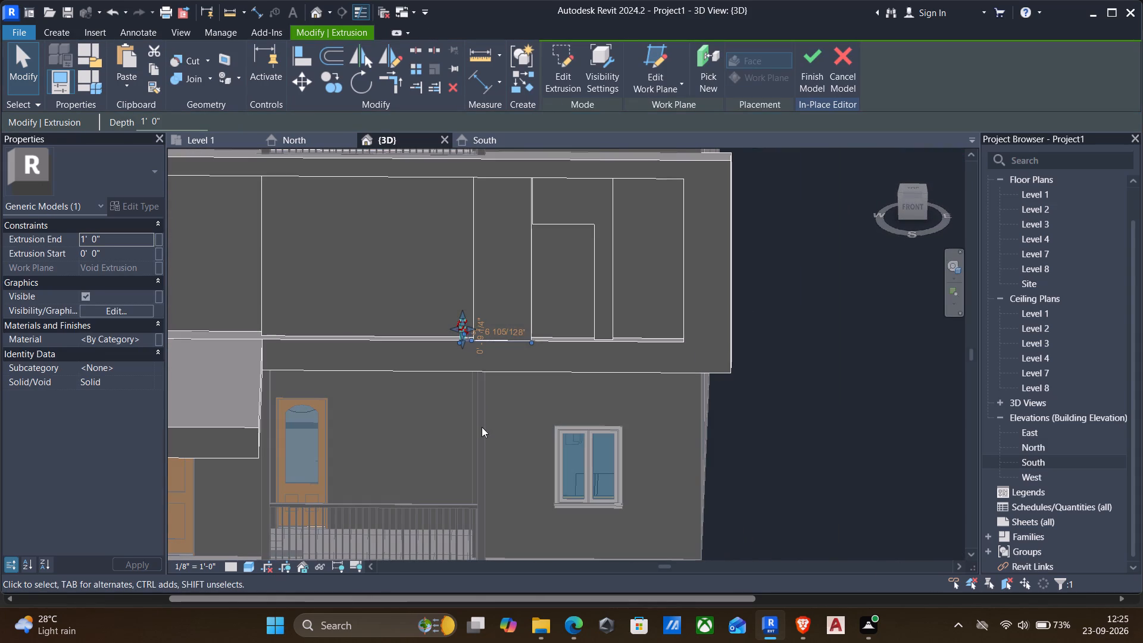
{"action": "key", "text": "Escape"}
{"action": "left_click", "coordinate": [462, 326]}
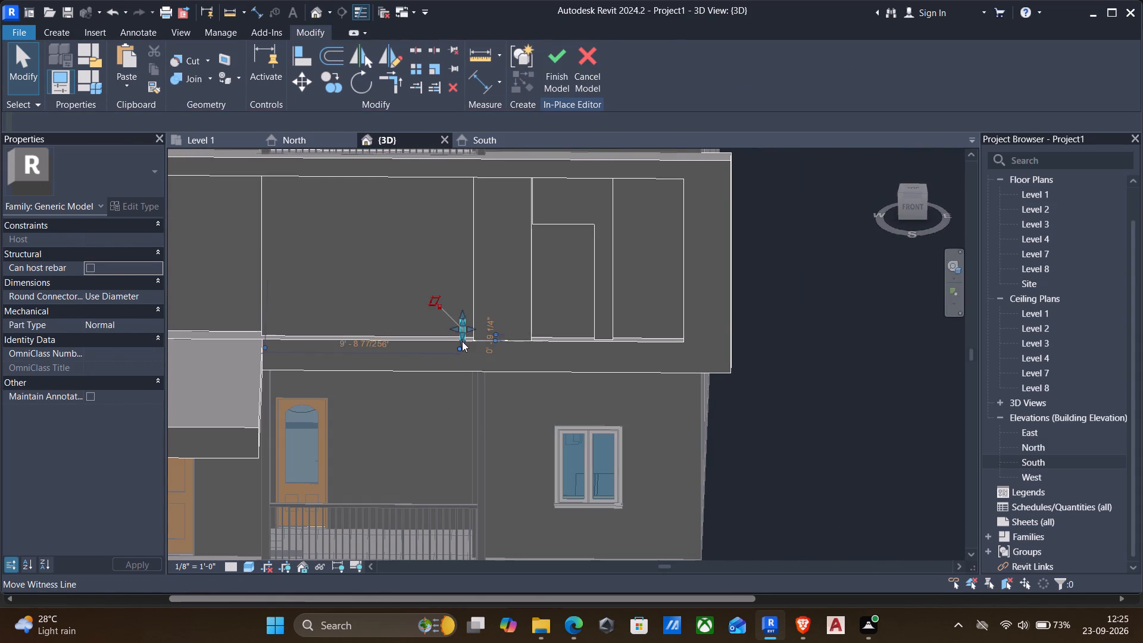
{"action": "scroll", "coordinate": [462, 341], "scroll_direction": "up", "scroll_amount": 5}
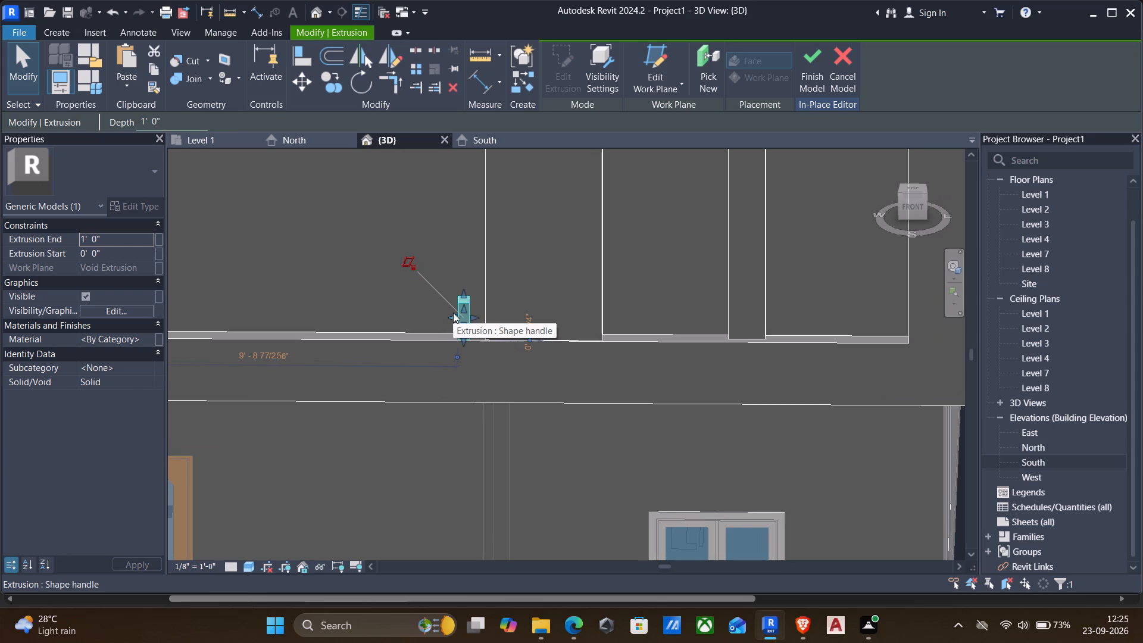
{"action": "left_click", "coordinate": [453, 313]}
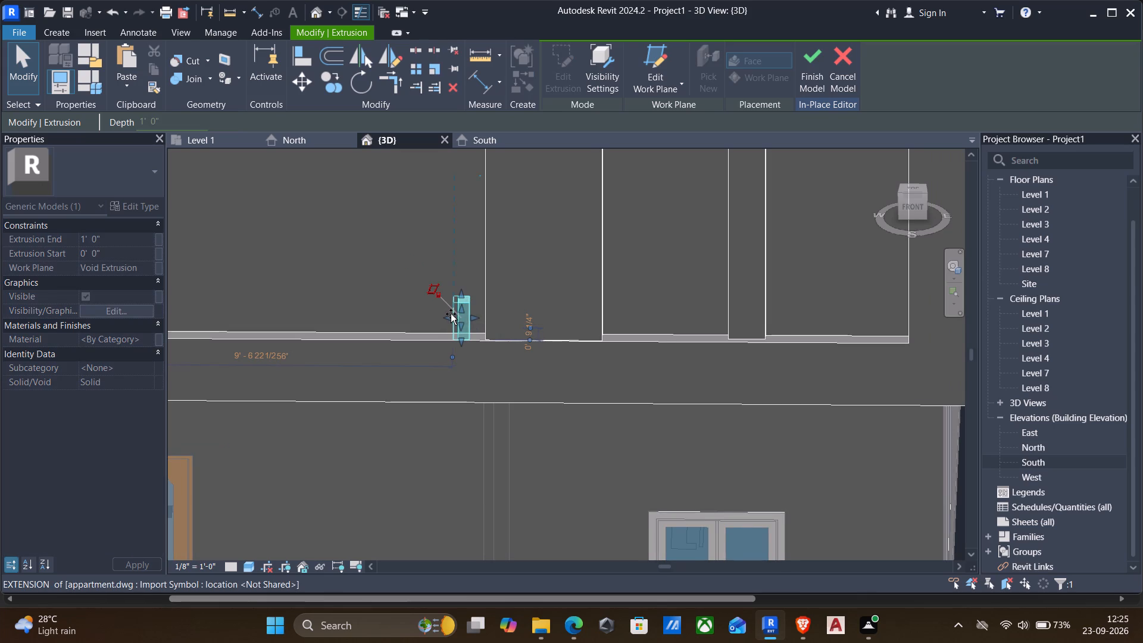
{"action": "scroll", "coordinate": [457, 318], "scroll_direction": "up", "scroll_amount": 3}
{"action": "left_click_drag", "start_coordinate": [444, 318], "coordinate": [439, 318]}
{"action": "key", "text": "Escape"}
{"action": "scroll", "coordinate": [446, 324], "scroll_direction": "down", "scroll_amount": 5}
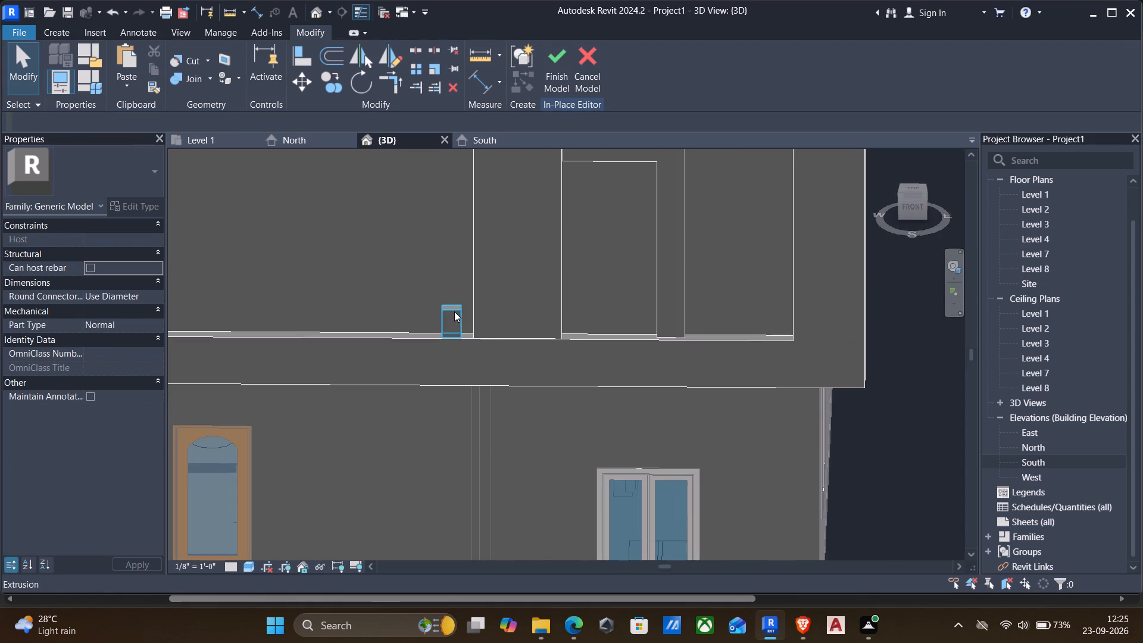
Start copying the widened block with Copy in Multiple mode, using its bottom corner on the ledge as the base point.
{"action": "scroll", "coordinate": [454, 311], "scroll_direction": "down", "scroll_amount": 7}
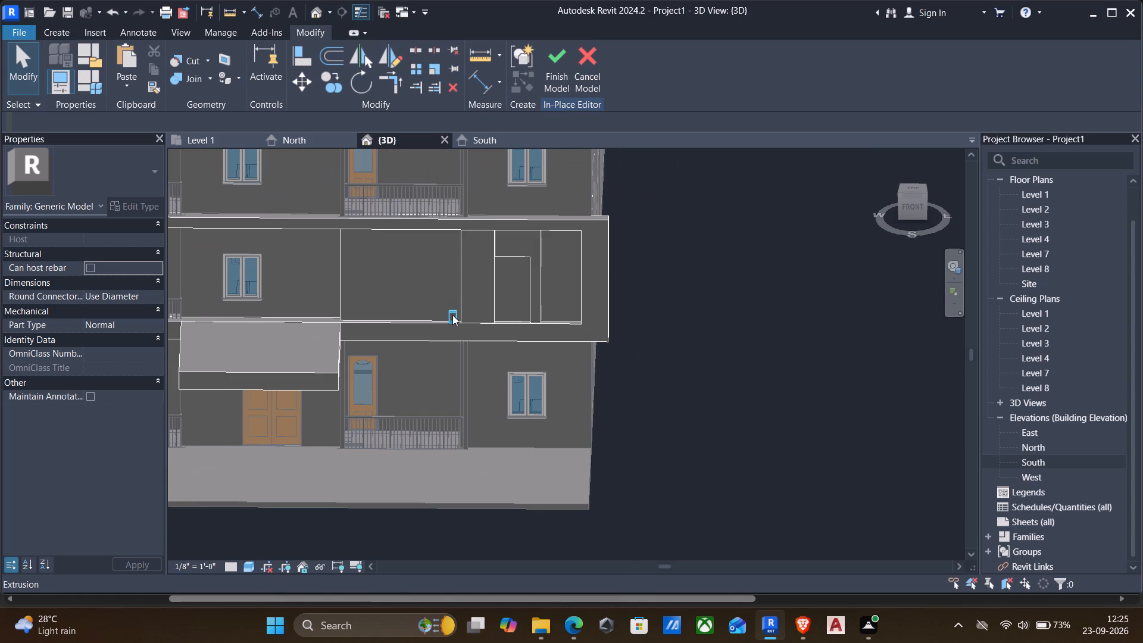
{"action": "left_click", "coordinate": [452, 315]}
{"action": "key", "text": "c"}
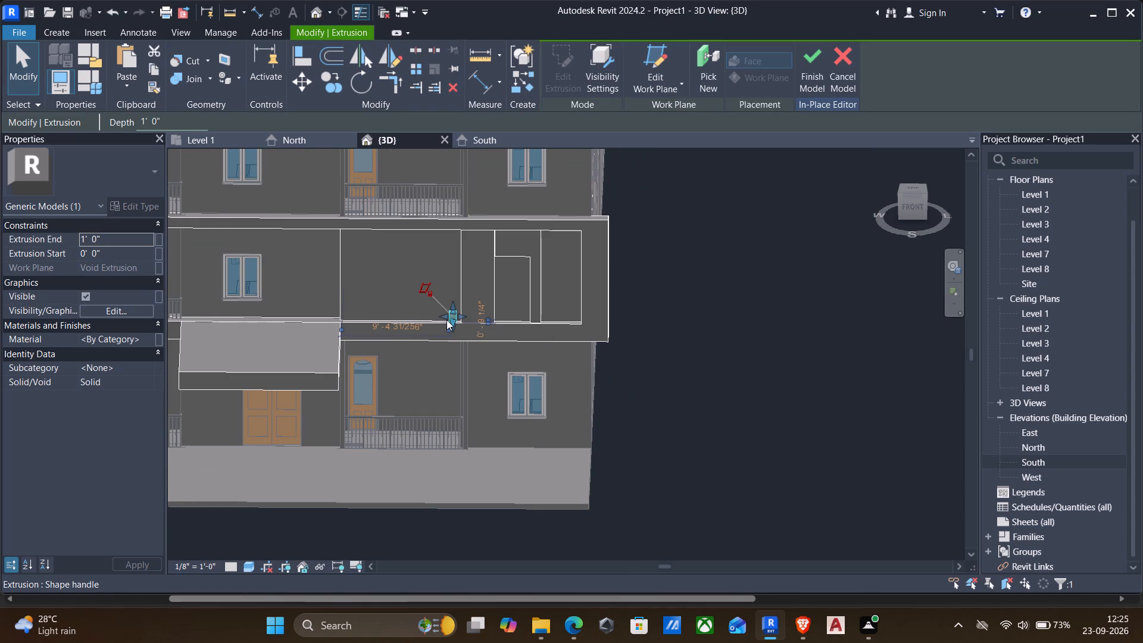
{"action": "key", "text": "o"}
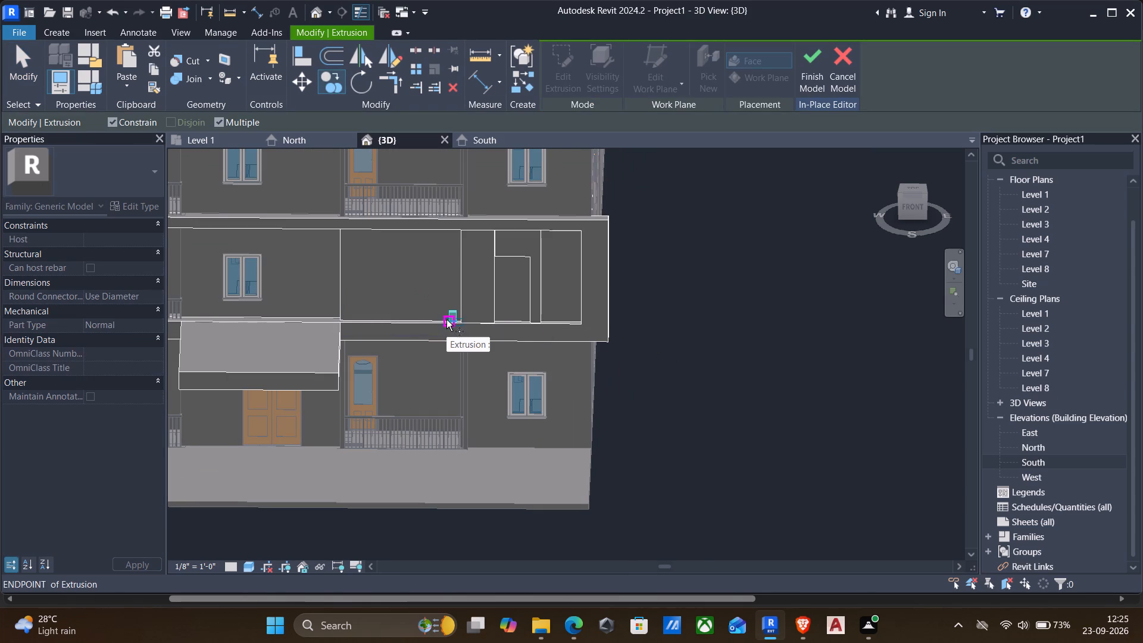
{"action": "scroll", "coordinate": [446, 320], "scroll_direction": "up", "scroll_amount": 11}
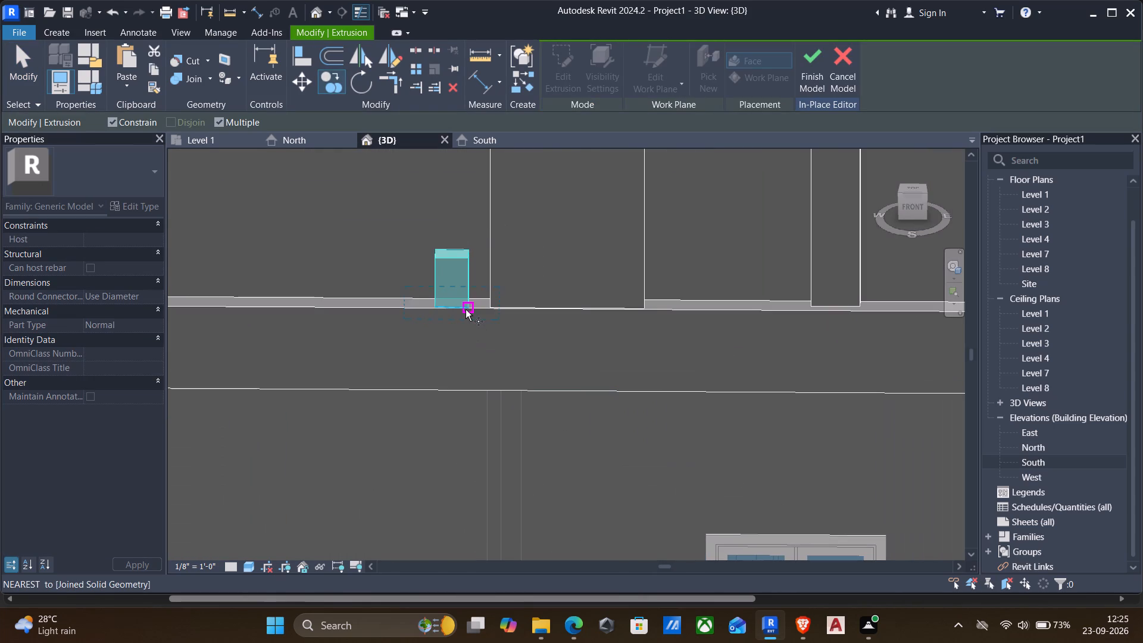
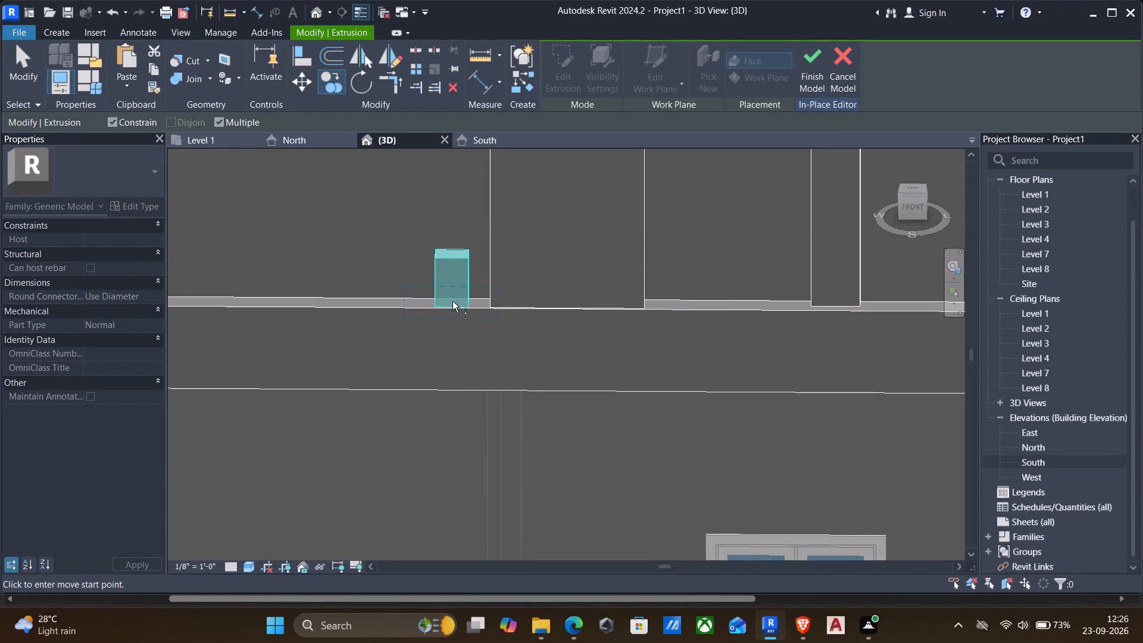
Place four copies of the small block leftward along the ledge, each 1' from the previous one, and end the multiple copy.
{"action": "scroll", "coordinate": [475, 310], "scroll_direction": "up", "scroll_amount": 1}
{"action": "left_click", "coordinate": [469, 308]}
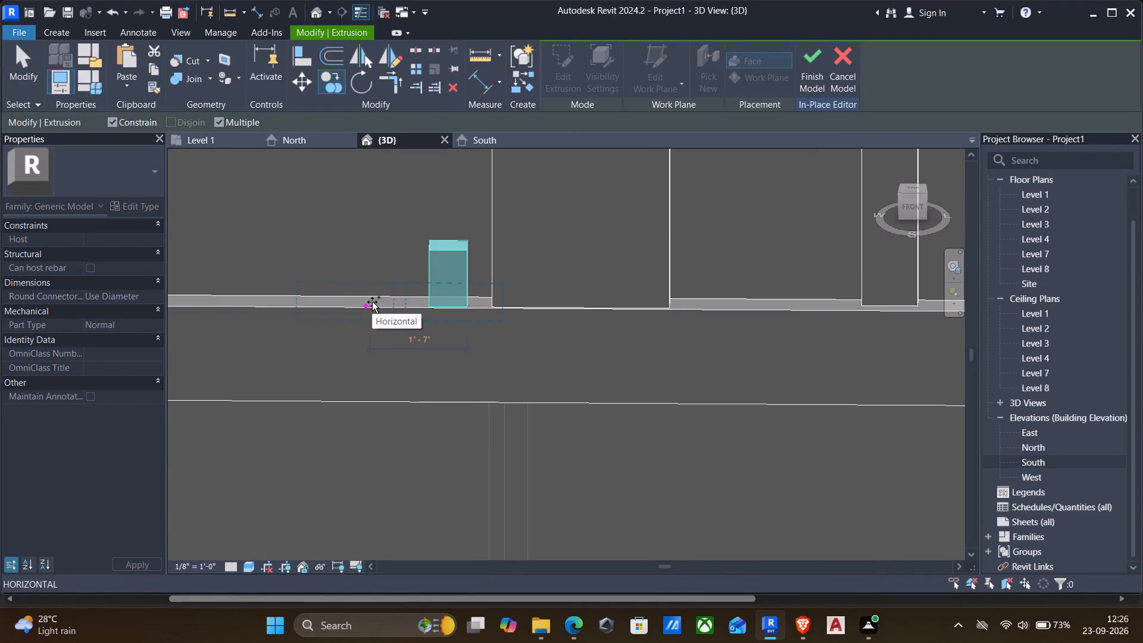
{"action": "type", "text": "1'"}
{"action": "key", "text": "Return"}
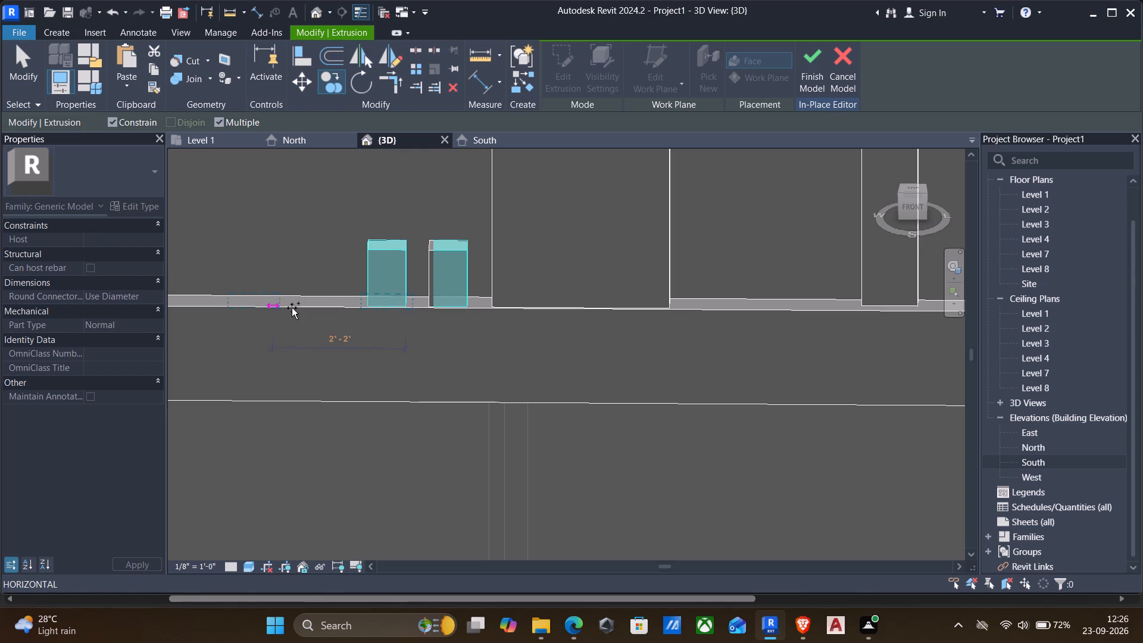
{"action": "type", "text": "1'"}
{"action": "key", "text": "Return"}
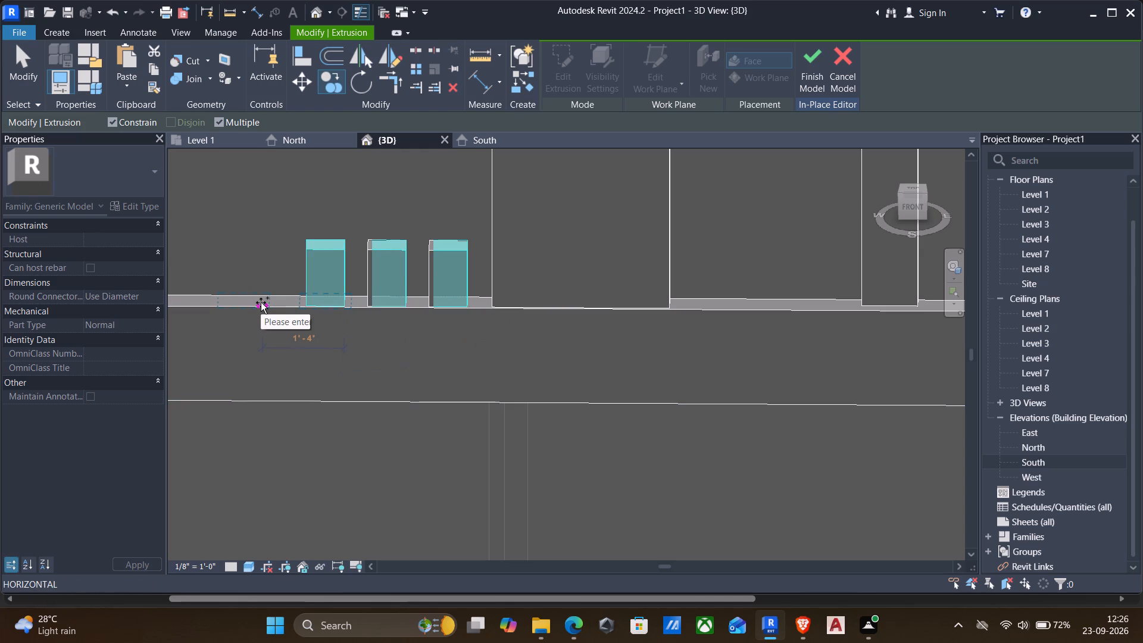
{"action": "type", "text": "1'"}
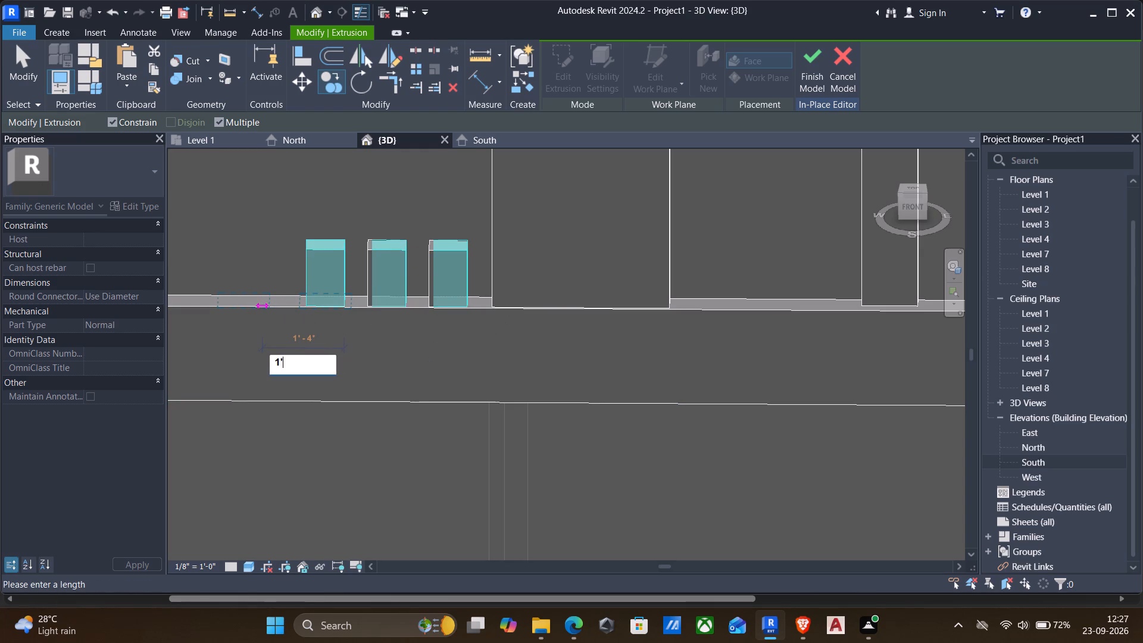
{"action": "key", "text": "Return"}
{"action": "middle_click_drag", "start_coordinate": [261, 302], "coordinate": [390, 302]}
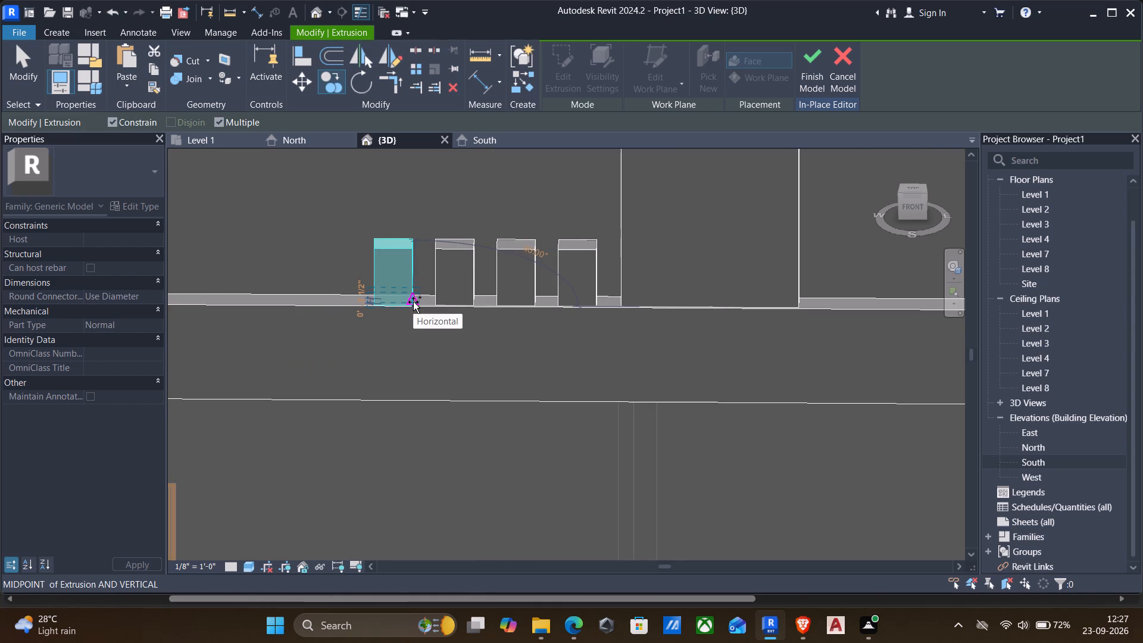
{"action": "type", "text": "1'"}
{"action": "key", "text": "Return"}
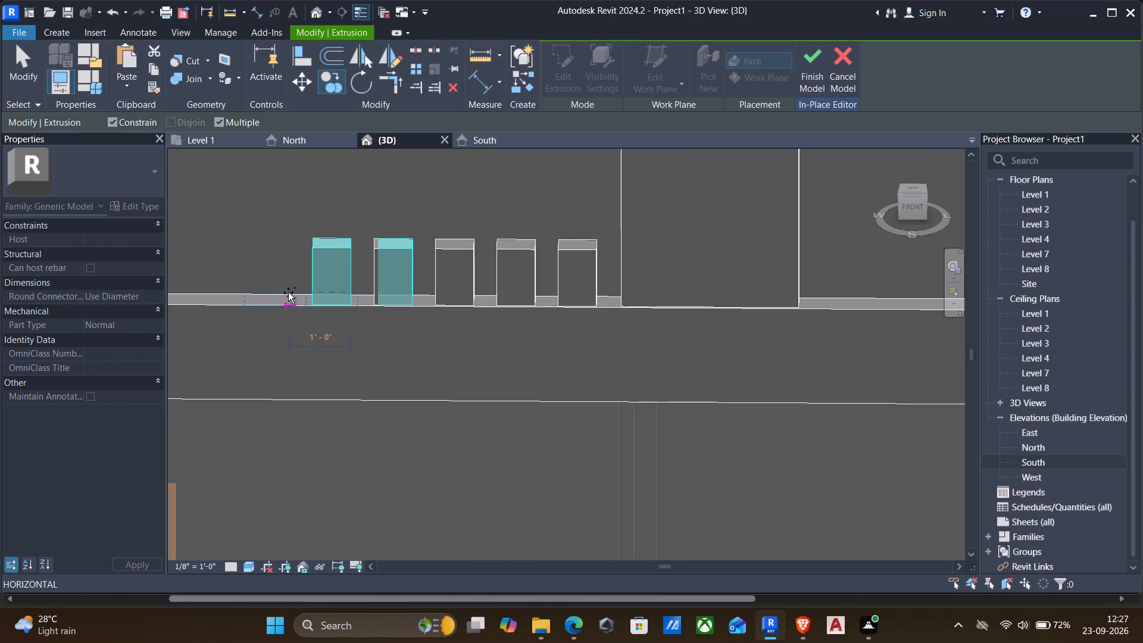
{"action": "middle_click_drag", "start_coordinate": [288, 292], "coordinate": [317, 293]}
{"action": "scroll", "coordinate": [350, 304], "scroll_direction": "down", "scroll_amount": 7}
{"action": "middle_click_drag", "start_coordinate": [380, 326], "coordinate": [498, 321]}
{"action": "key", "text": "Escape"}
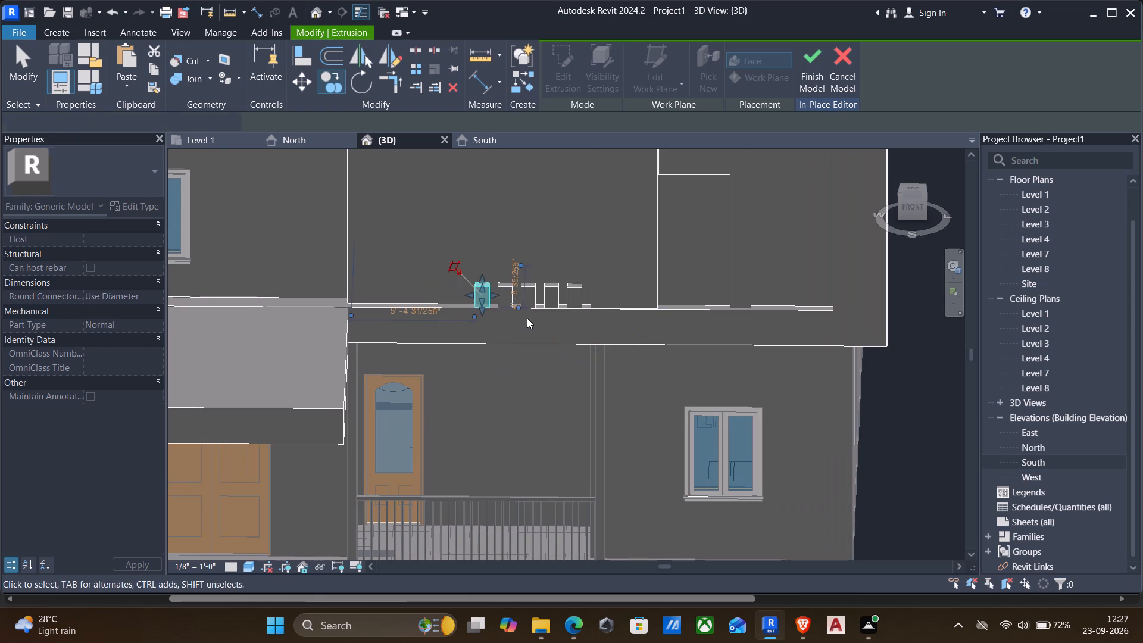
{"action": "key", "text": "Escape"}
Delete the second and fourth of the five ledge blocks so every other block is removed.
{"action": "left_click", "coordinate": [553, 288]}
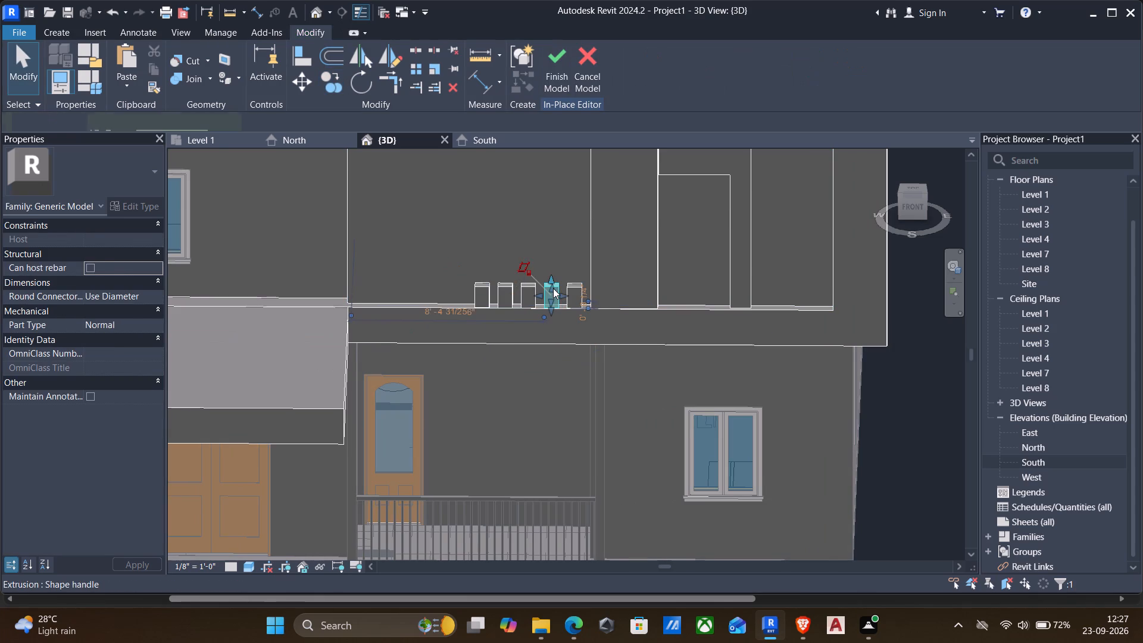
{"action": "key", "text": "Delete"}
{"action": "left_click", "coordinate": [508, 291]}
{"action": "key", "text": "Delete"}
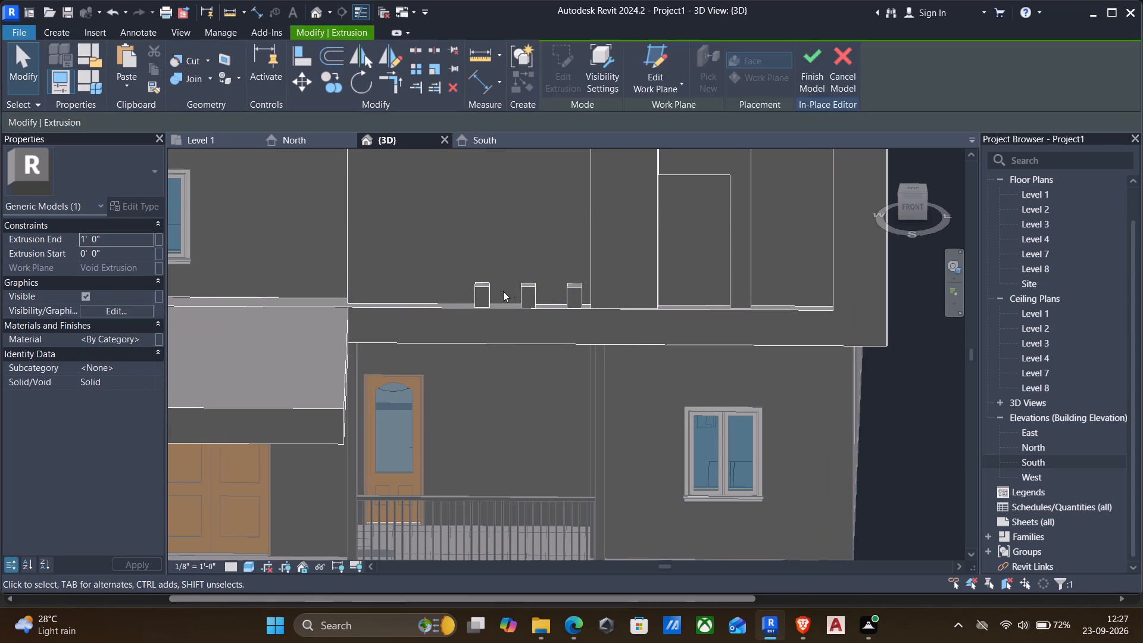
Copy the leftmost ledge block five times toward the panel's left vertical edge, each copy 1' from the previous one.
{"action": "left_click", "coordinate": [480, 293]}
{"action": "key", "text": "c"}
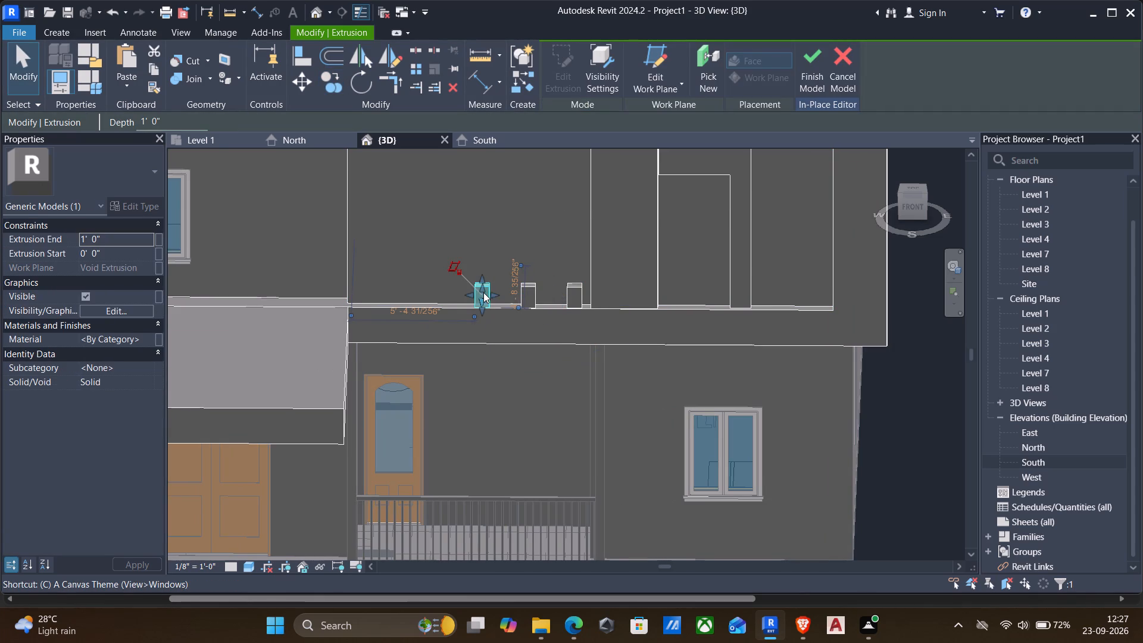
{"action": "key", "text": "o"}
{"action": "scroll", "coordinate": [488, 310], "scroll_direction": "up", "scroll_amount": 4}
{"action": "left_click", "coordinate": [489, 305]}
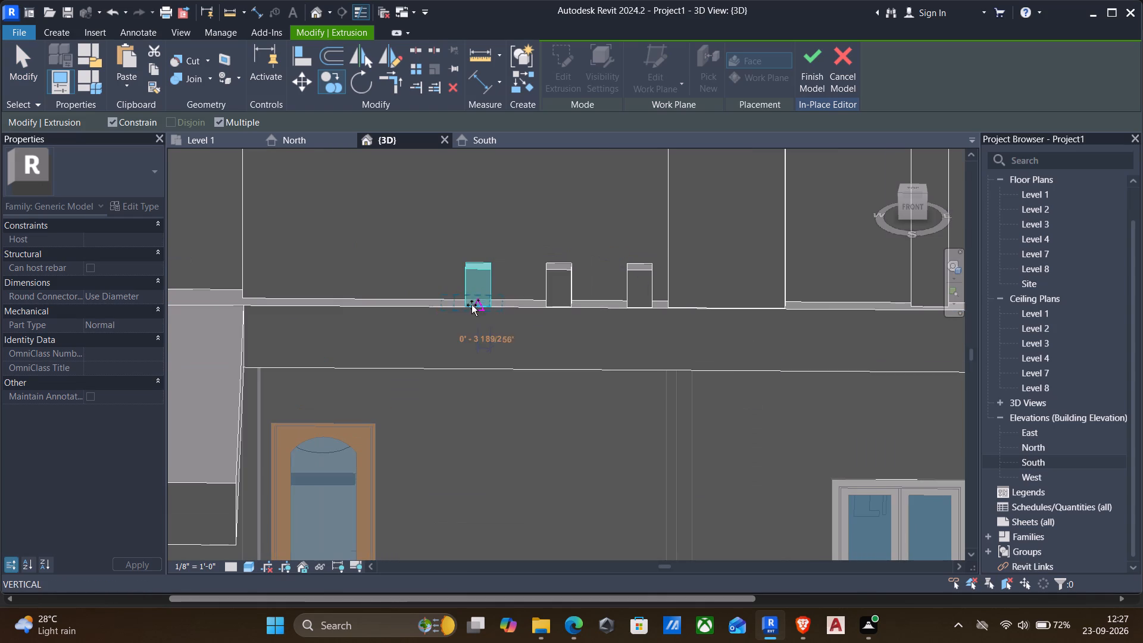
{"action": "type", "text": "1'"}
{"action": "key", "text": "Return"}
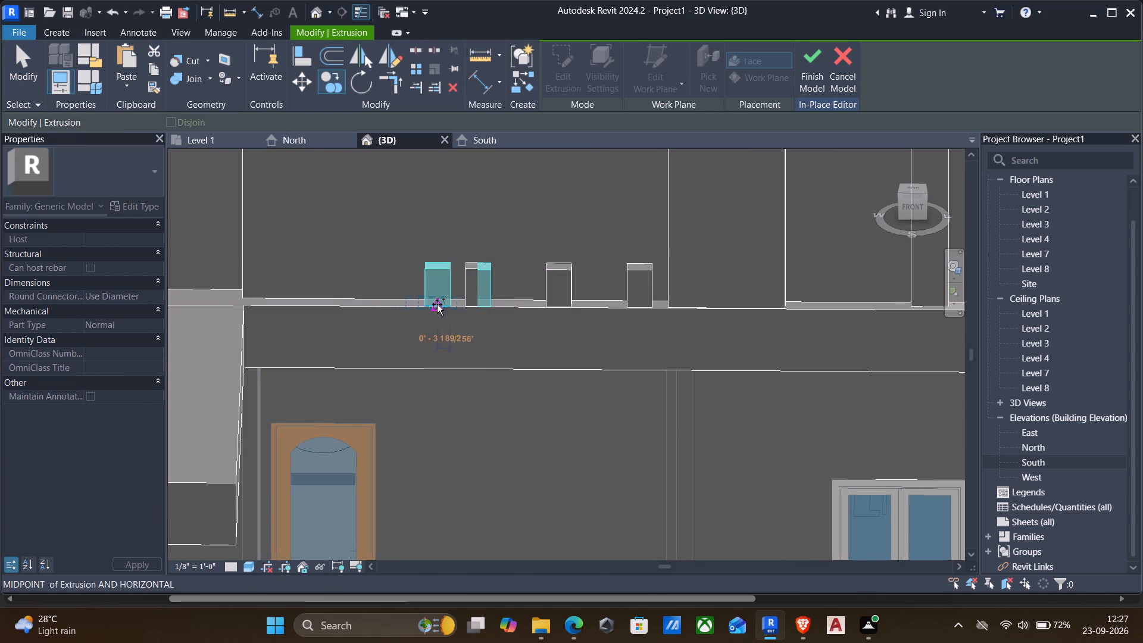
{"action": "type", "text": "1'"}
{"action": "key", "text": "Return"}
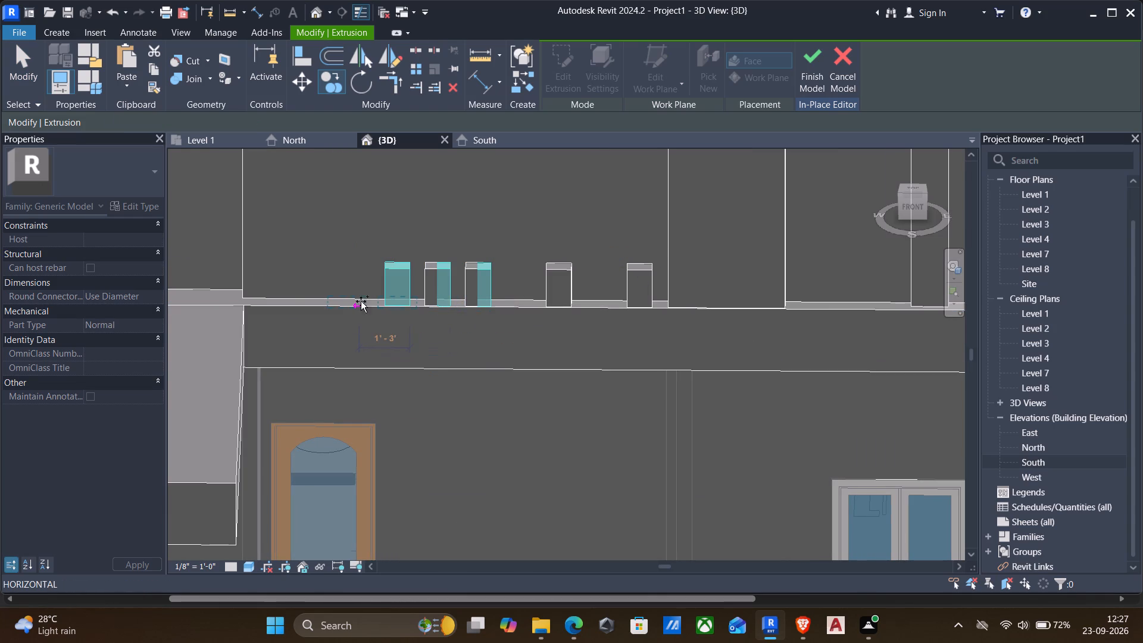
{"action": "type", "text": "1'"}
{"action": "key", "text": "Return"}
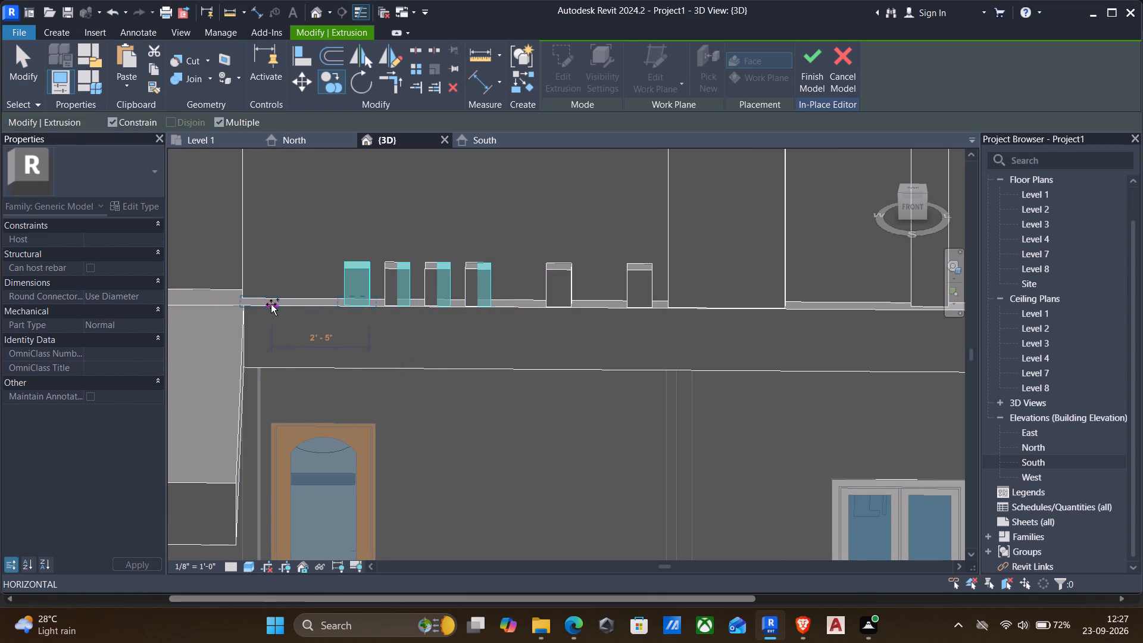
{"action": "type", "text": "1'"}
{"action": "key", "text": "Return"}
{"action": "type", "text": "1'"}
{"action": "key", "text": "Return"}
{"action": "key", "text": "Escape"}
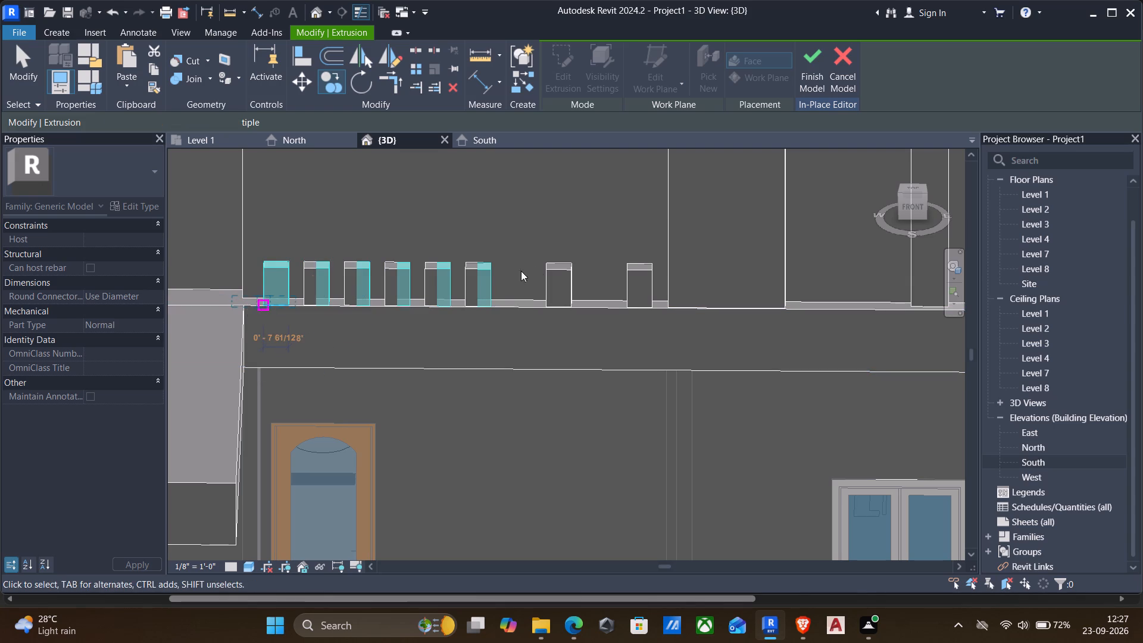
Delete the first new copy beside the copied block and try to delete the third one.
{"action": "left_click", "coordinate": [444, 286]}
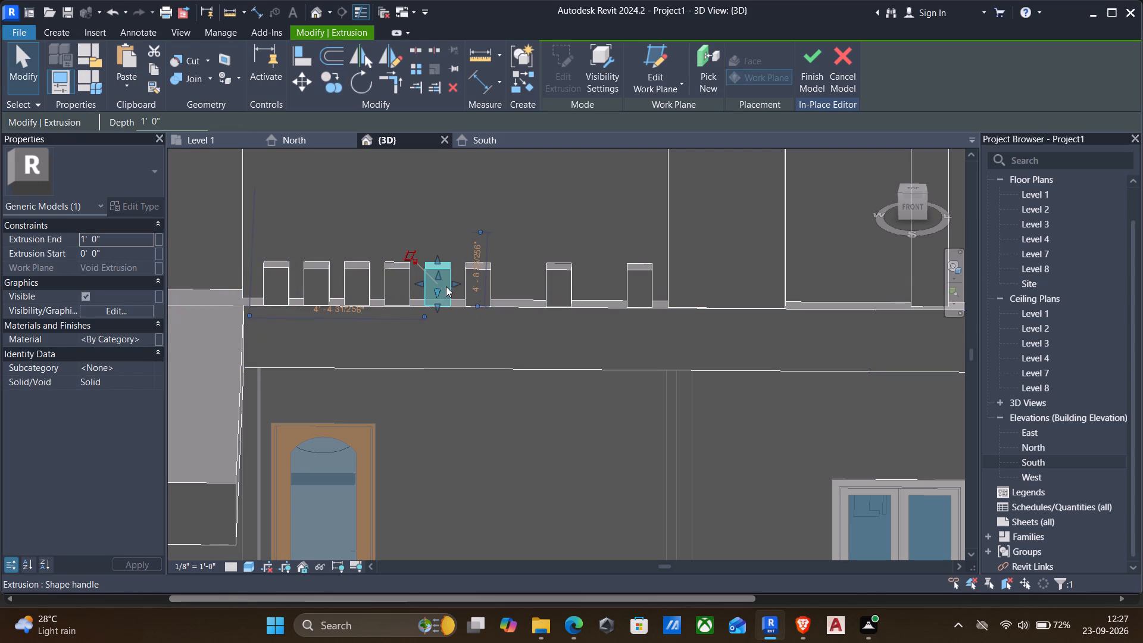
{"action": "key", "text": "Delete"}
{"action": "left_click", "coordinate": [361, 288]}
{"action": "key", "text": "Delete"}
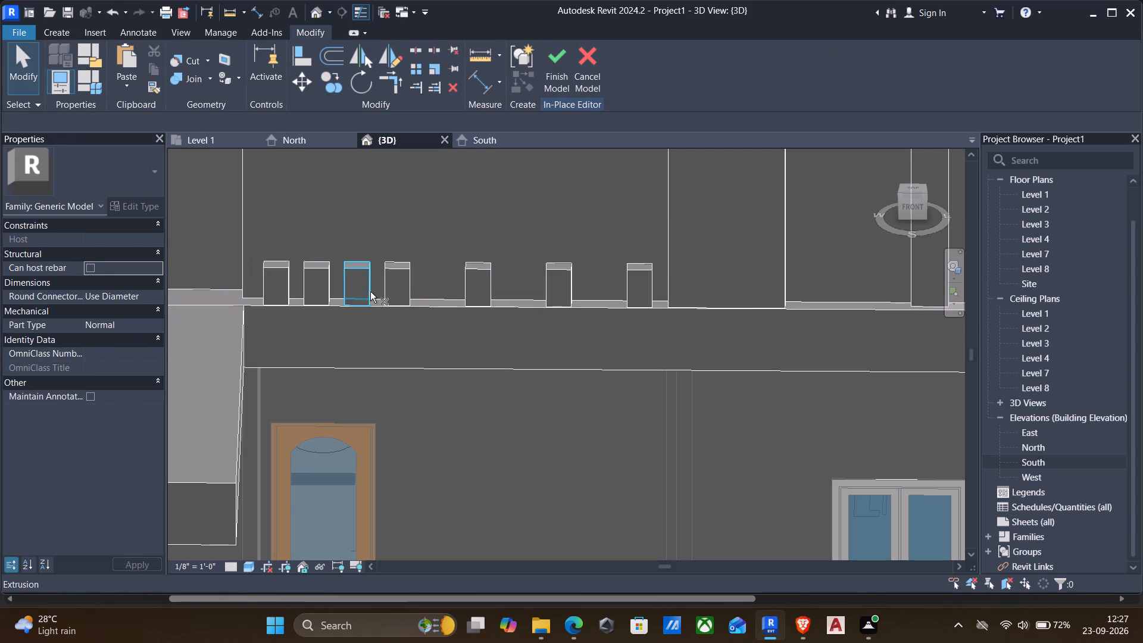
{"action": "scroll", "coordinate": [394, 305], "scroll_direction": "down", "scroll_amount": 4}
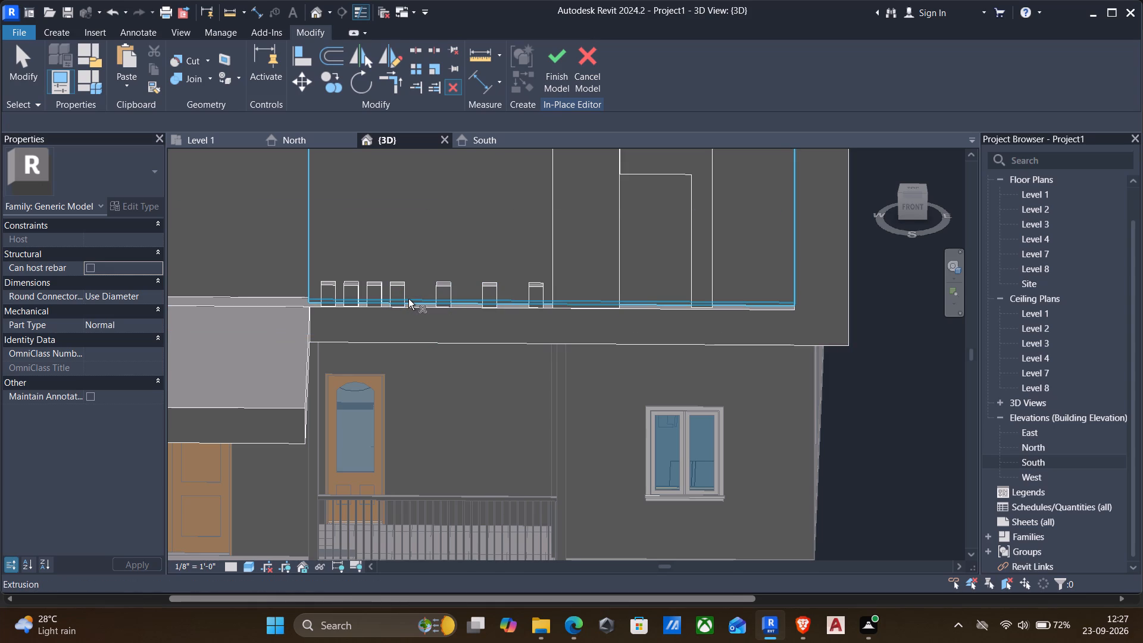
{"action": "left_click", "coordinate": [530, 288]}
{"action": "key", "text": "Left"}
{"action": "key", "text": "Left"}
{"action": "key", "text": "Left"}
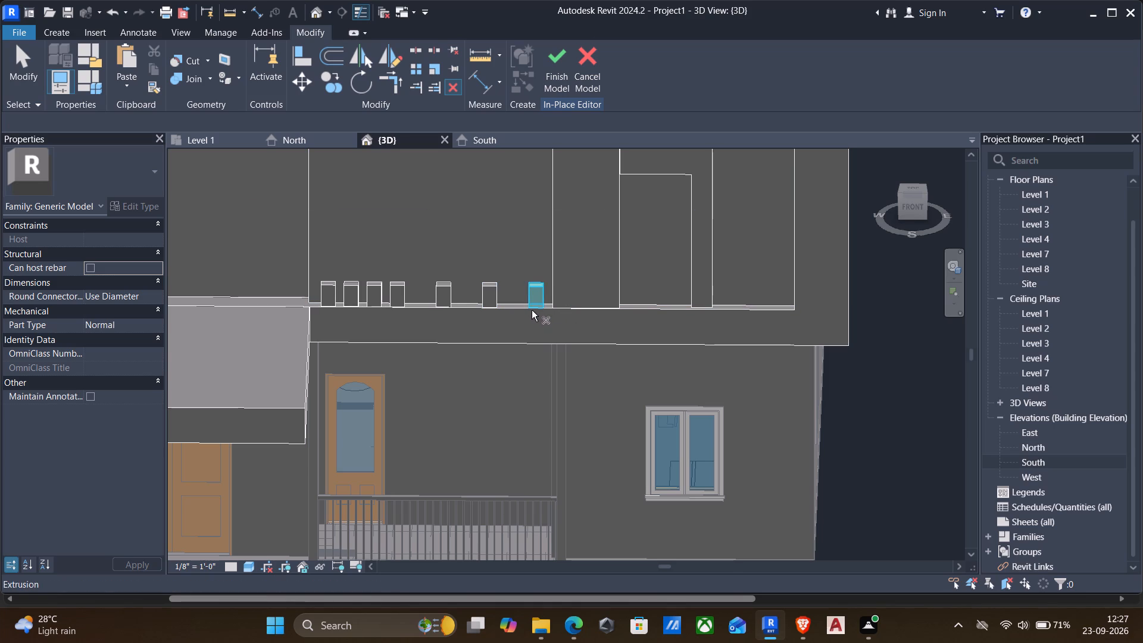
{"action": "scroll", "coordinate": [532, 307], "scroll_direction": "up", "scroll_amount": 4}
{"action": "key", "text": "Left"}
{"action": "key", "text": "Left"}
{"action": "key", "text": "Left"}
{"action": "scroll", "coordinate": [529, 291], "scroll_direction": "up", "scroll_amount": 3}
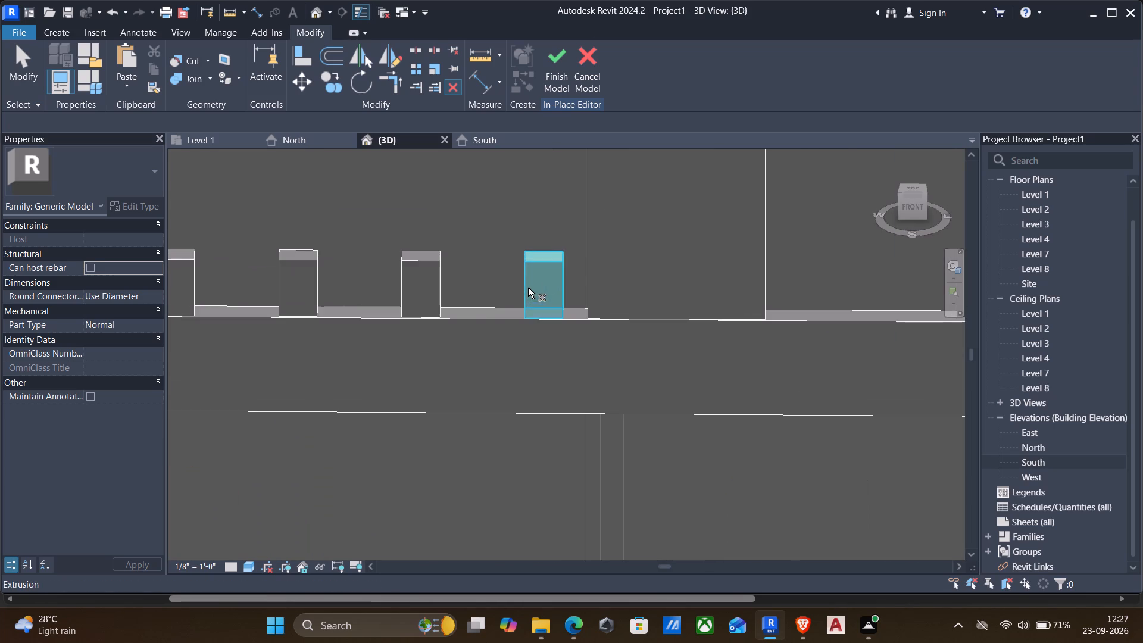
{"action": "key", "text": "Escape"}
Nudge the rightmost ledge block leftward to about 8'-8" from the panel's left vertical edge.
{"action": "left_click", "coordinate": [527, 288]}
{"action": "key", "text": "Left"}
{"action": "key", "text": "Left"}
{"action": "key", "text": "Left"}
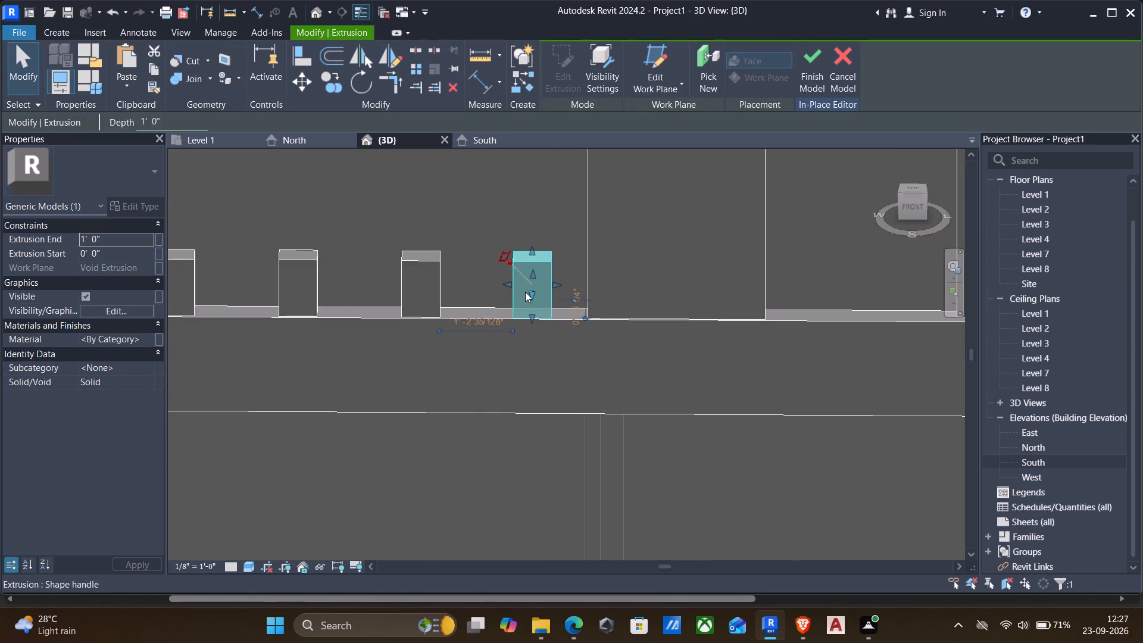
{"action": "key", "text": "Left"}
{"action": "key", "text": "Left"}
{"action": "scroll", "coordinate": [515, 295], "scroll_direction": "down", "scroll_amount": 4}
{"action": "key", "text": "Left"}
{"action": "key", "text": "Left"}
{"action": "scroll", "coordinate": [464, 316], "scroll_direction": "down", "scroll_amount": 3}
{"action": "key", "text": "Left"}
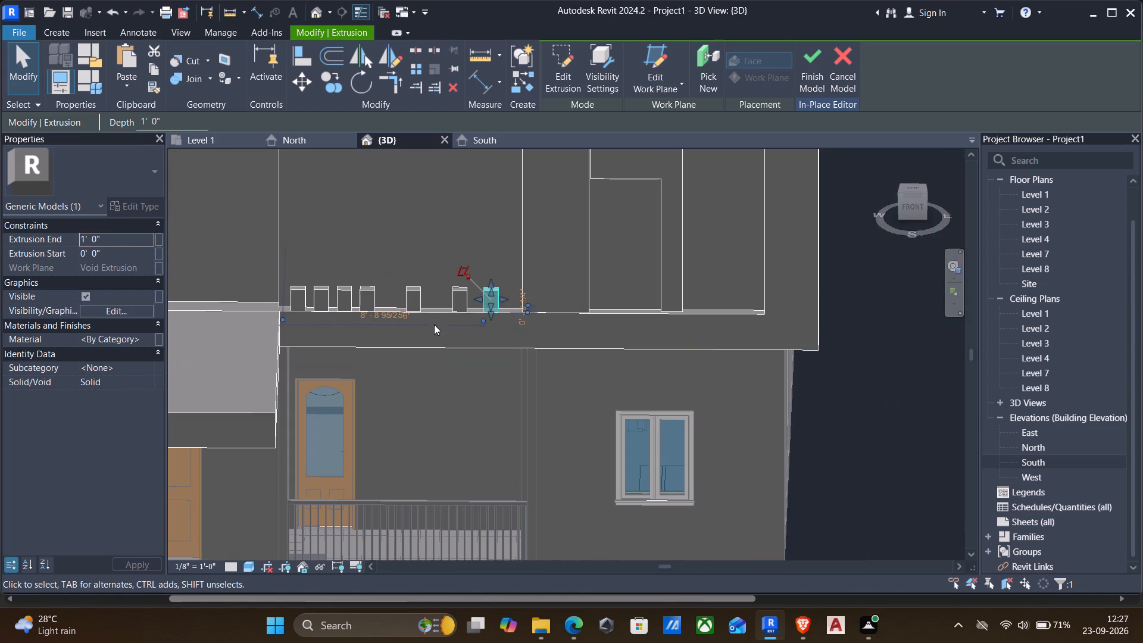
{"action": "key", "text": "Left"}
{"action": "key", "text": "Escape"}
Nudge the second block from the right leftward to about 6'-6" from the panel's left vertical edge.
{"action": "scroll", "coordinate": [453, 302], "scroll_direction": "up", "scroll_amount": 3}
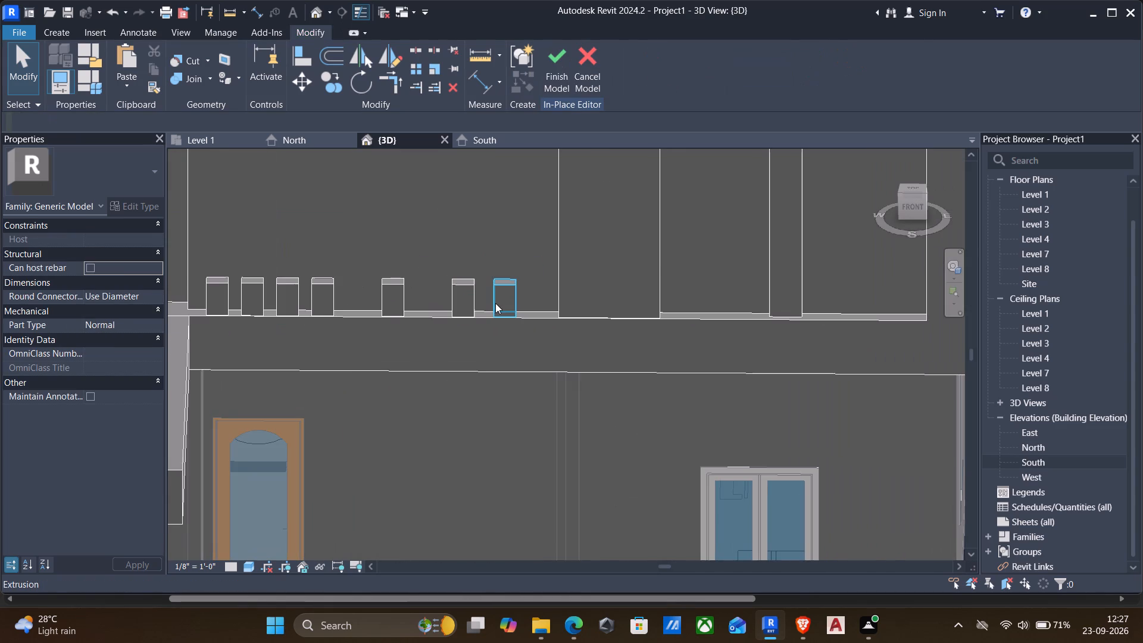
{"action": "scroll", "coordinate": [495, 306], "scroll_direction": "down", "scroll_amount": 5}
{"action": "left_click", "coordinate": [473, 303]}
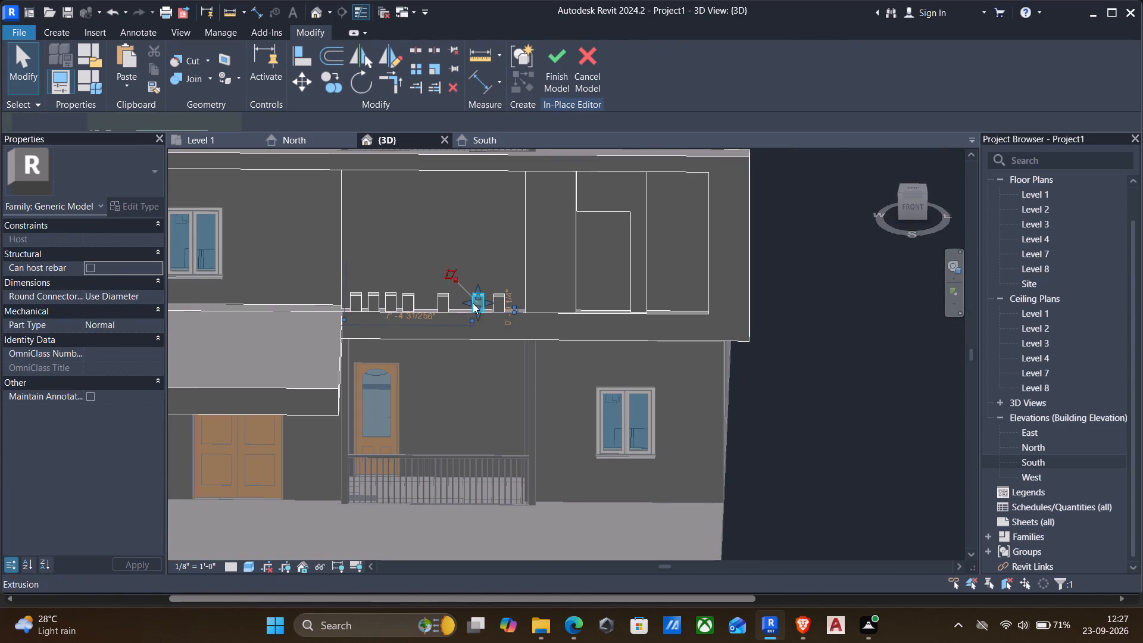
{"action": "key", "text": "Left"}
{"action": "key", "text": "Left"}
{"action": "key", "text": "Left"}
{"action": "key", "text": "Left"}
{"action": "key", "text": "Left"}
{"action": "scroll", "coordinate": [444, 301], "scroll_direction": "up", "scroll_amount": 1}
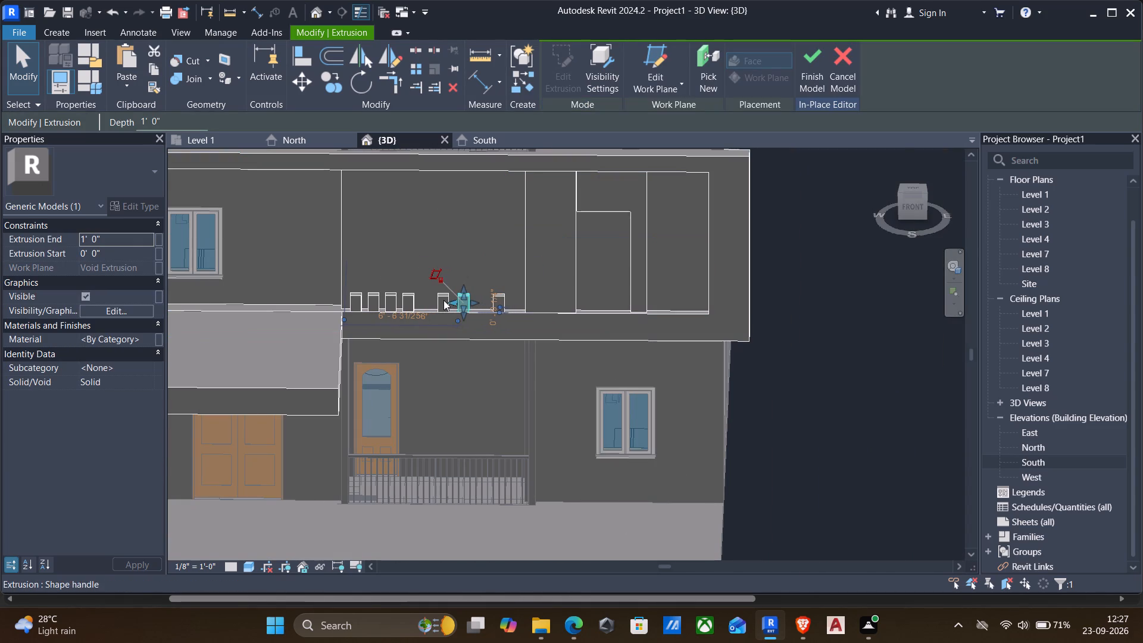
{"action": "scroll", "coordinate": [444, 300], "scroll_direction": "up", "scroll_amount": 2}
{"action": "key", "text": "Left"}
Nudge the third block from the right leftward along the ledge, closer to the group of four blocks.
{"action": "left_click", "coordinate": [441, 301]}
{"action": "key", "text": "Left"}
{"action": "key", "text": "Left"}
{"action": "key", "text": "Left"}
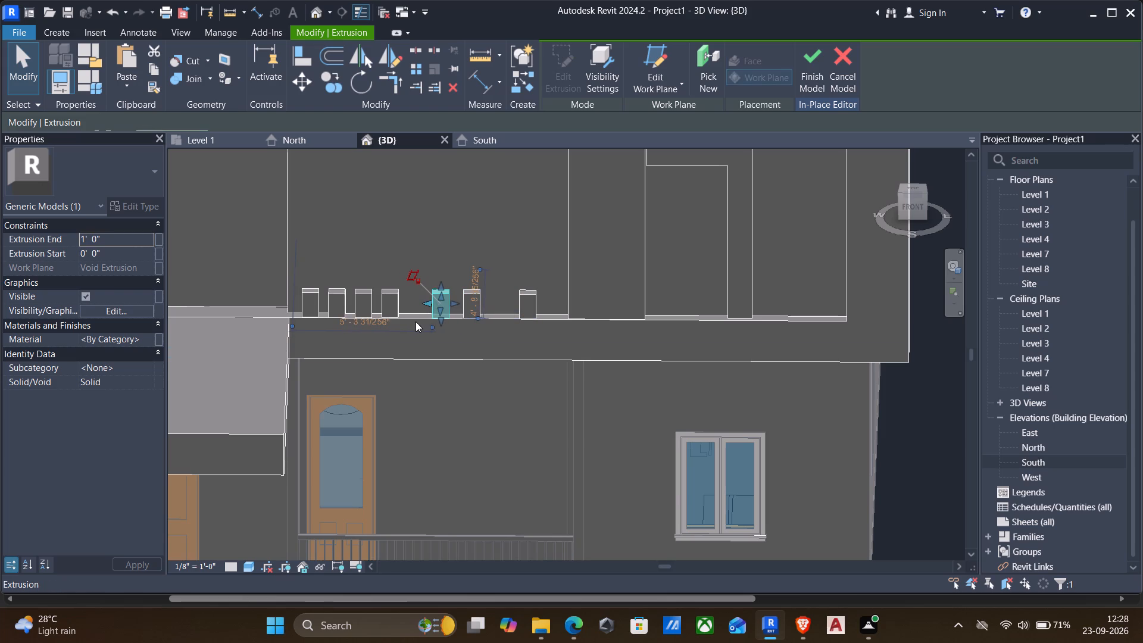
{"action": "key", "text": "Left"}
{"action": "key", "text": "Left"}
{"action": "key", "text": "Left"}
{"action": "key", "text": "Left"}
{"action": "key", "text": "Left"}
{"action": "key", "text": "Left"}
{"action": "key", "text": "Escape"}
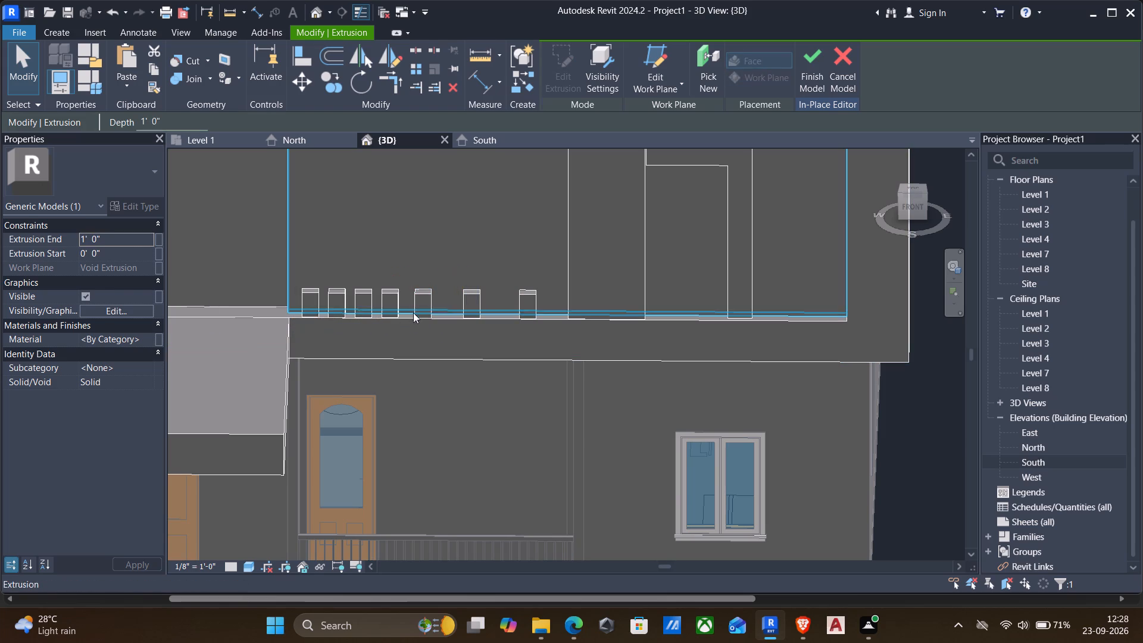
Delete the second block from the left end of the ledge row.
{"action": "left_click", "coordinate": [385, 308]}
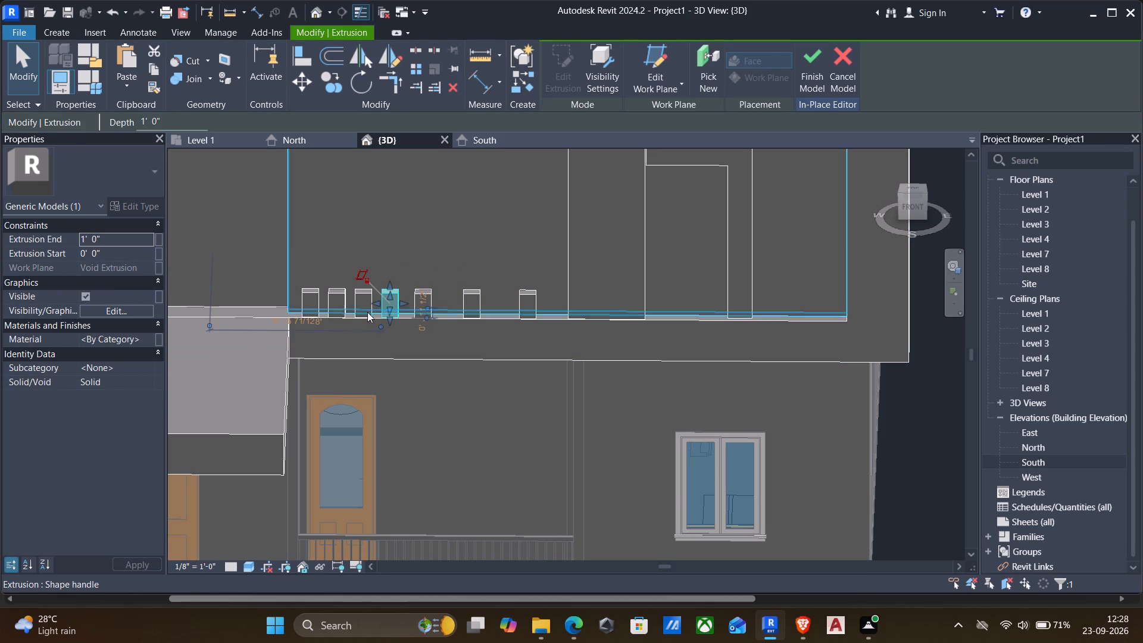
{"action": "key", "text": "Escape"}
{"action": "left_click", "coordinate": [334, 304]}
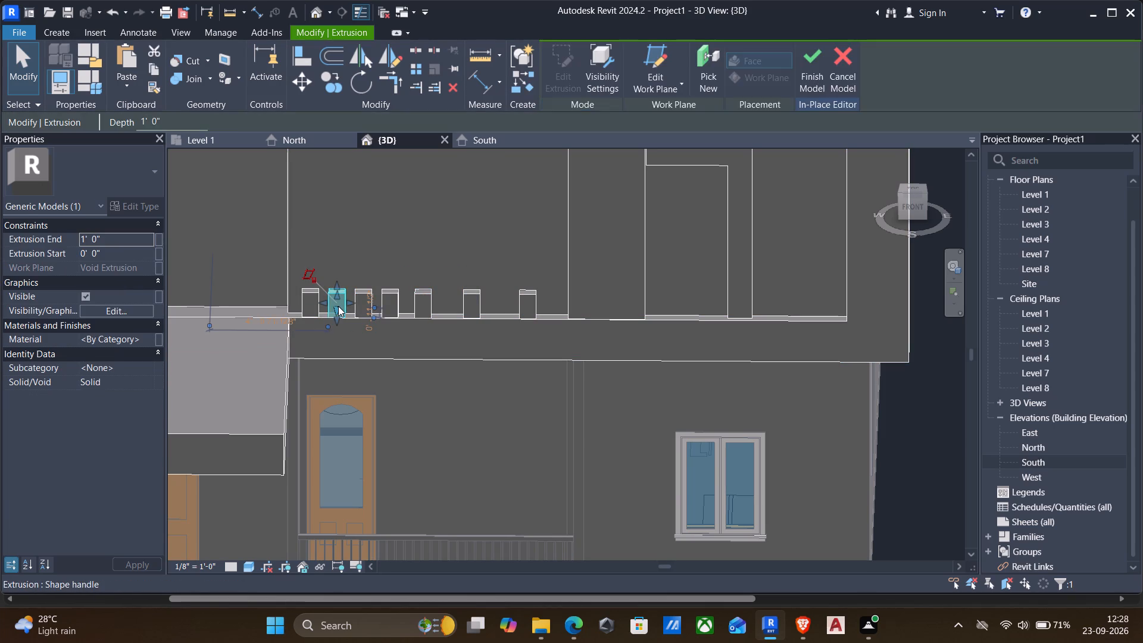
{"action": "key", "text": "Delete"}
Nudge the block next to the leftmost one further left, leaving only a narrow gap between the two.
{"action": "left_click", "coordinate": [370, 304]}
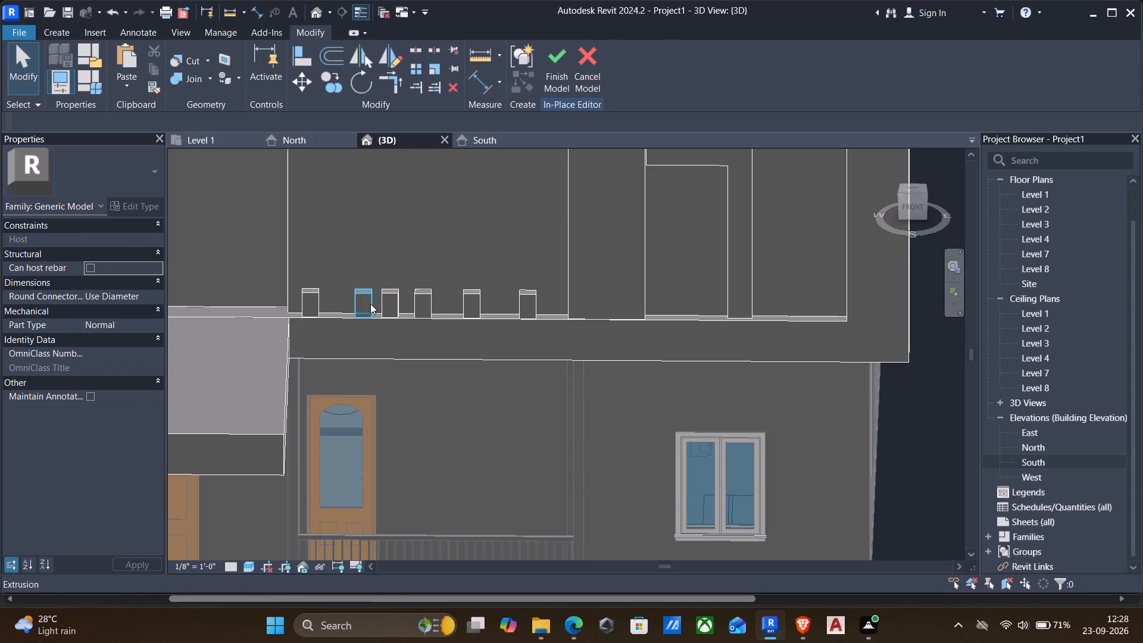
{"action": "key", "text": "Left"}
{"action": "key", "text": "Left"}
{"action": "key", "text": "Left"}
{"action": "key", "text": "Left"}
{"action": "key", "text": "Left"}
{"action": "key", "text": "Left"}
{"action": "key", "text": "Left"}
{"action": "key", "text": "Left"}
{"action": "key", "text": "Left"}
{"action": "key", "text": "Left"}
{"action": "key", "text": "Left"}
{"action": "key", "text": "Left"}
{"action": "key", "text": "Left"}
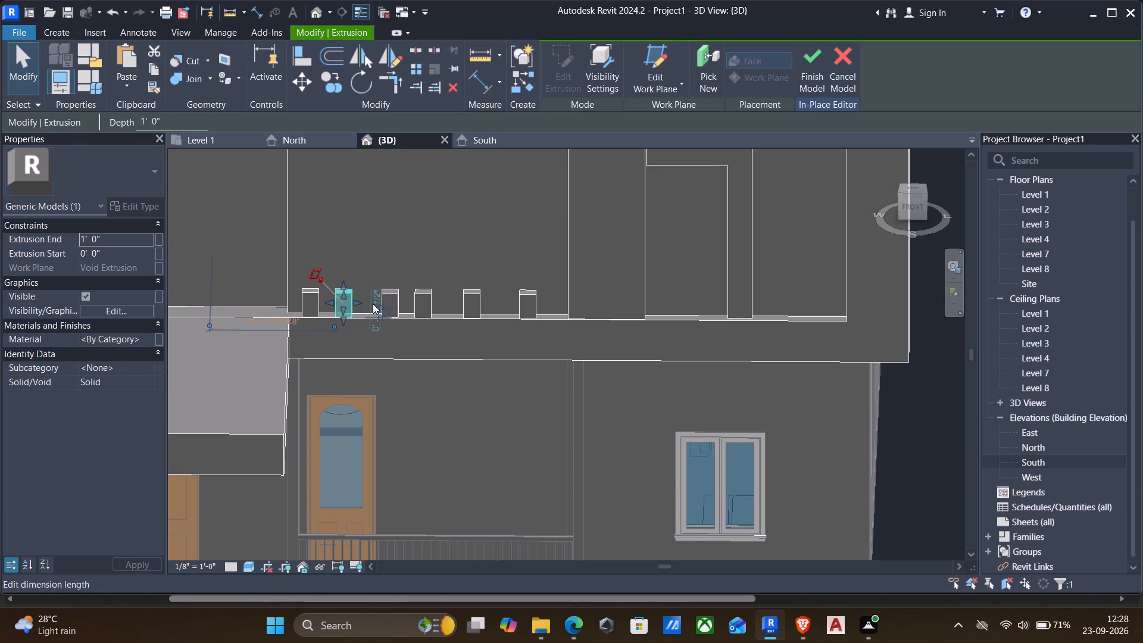
{"action": "key", "text": "Left"}
{"action": "key", "text": "Left"}
{"action": "key", "text": "Left"}
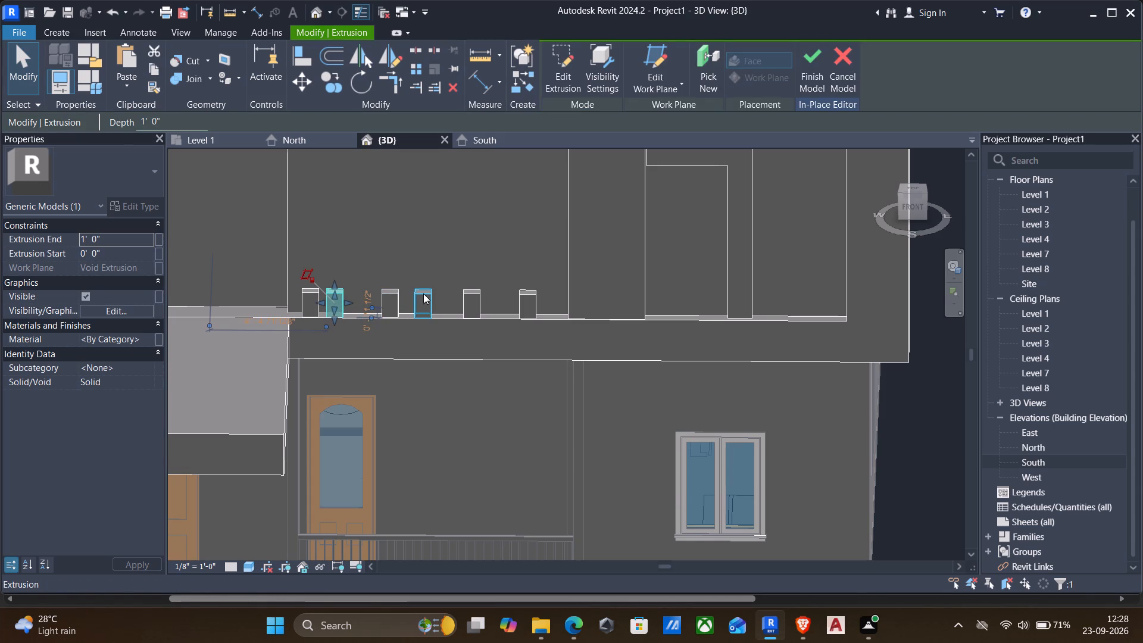
Nudge the third block from the left slightly leftward, widening its gap to the fourth block, and deselect it.
{"action": "left_click", "coordinate": [379, 299]}
{"action": "left_click", "coordinate": [387, 299]}
{"action": "key", "text": "Left"}
{"action": "key", "text": "Left"}
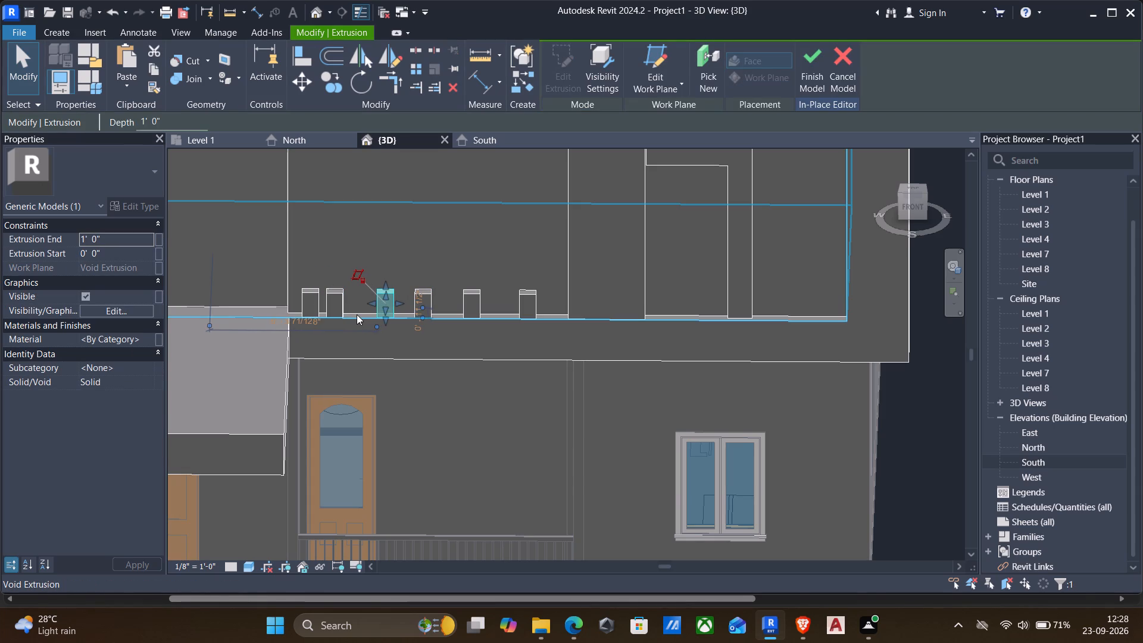
{"action": "key", "text": "Left"}
{"action": "key", "text": "Left"}
{"action": "key", "text": "Left"}
{"action": "key", "text": "Left"}
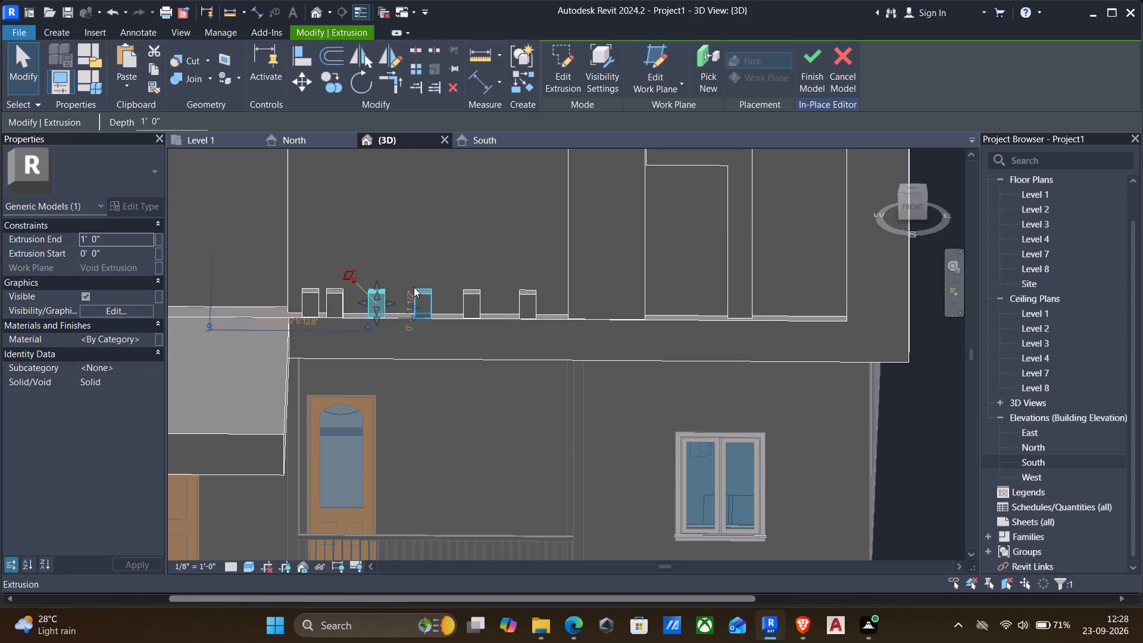
{"action": "key", "text": "Escape"}
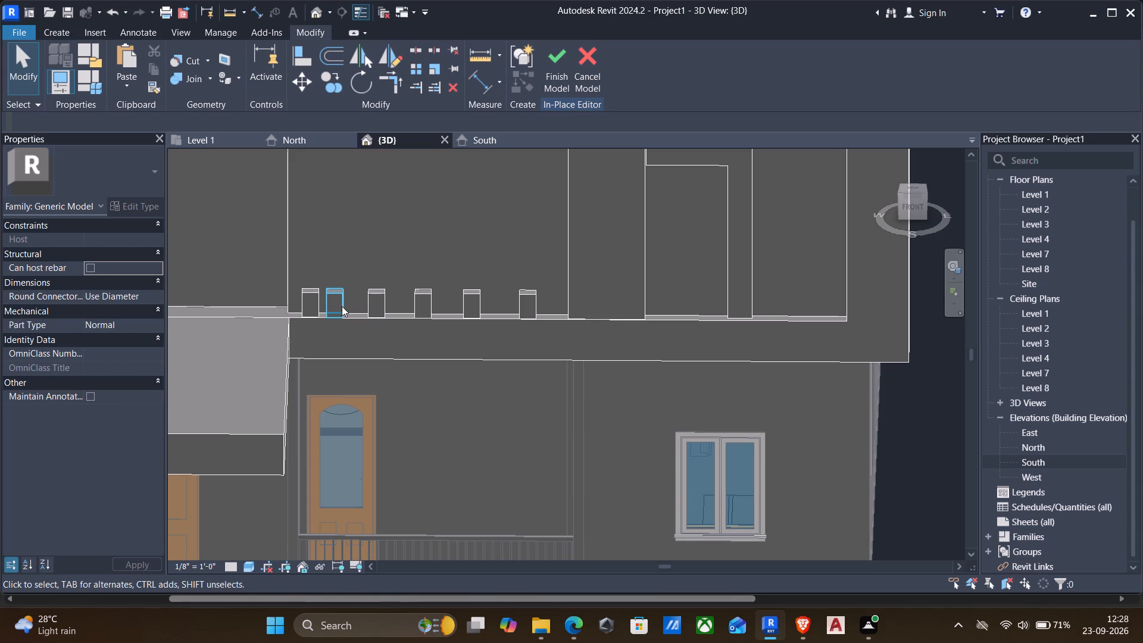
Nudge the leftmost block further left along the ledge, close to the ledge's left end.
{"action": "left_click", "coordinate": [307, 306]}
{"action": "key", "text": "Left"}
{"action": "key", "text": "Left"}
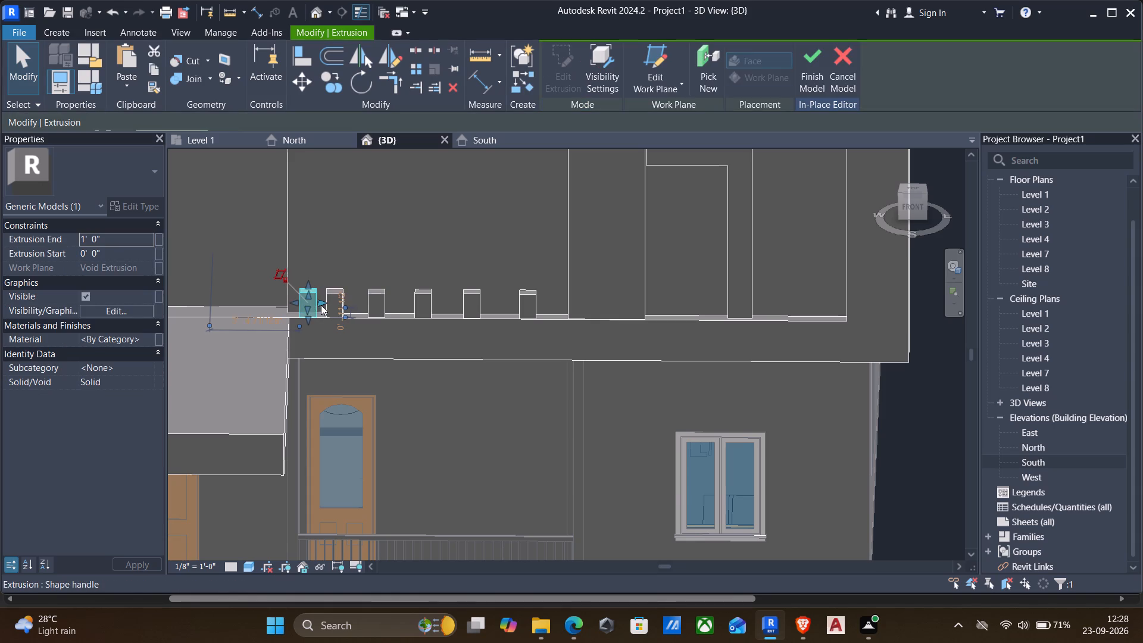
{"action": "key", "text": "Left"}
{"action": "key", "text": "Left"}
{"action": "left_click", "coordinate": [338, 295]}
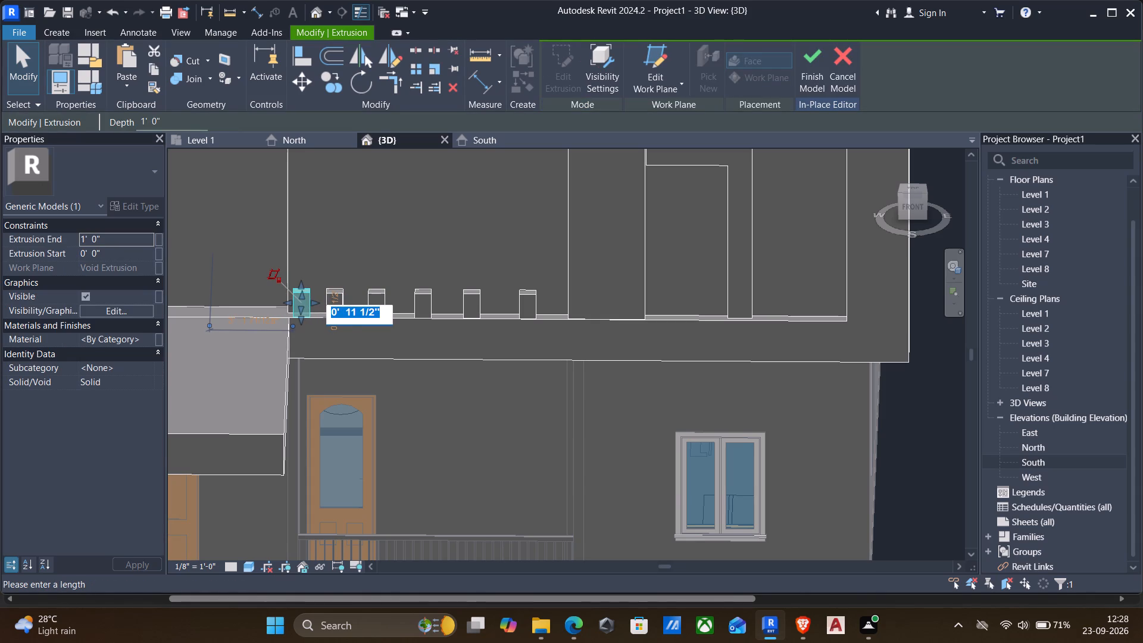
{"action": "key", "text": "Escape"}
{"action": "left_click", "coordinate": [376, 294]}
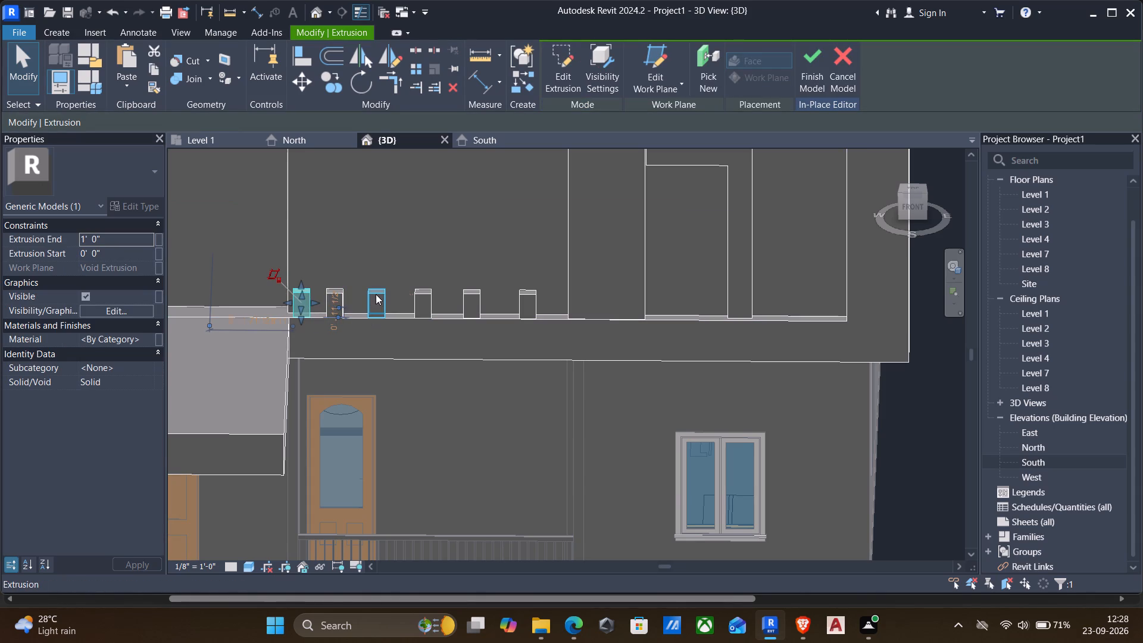
Nudge the second block from the left leftward along the ledge until it meets the leftmost block.
{"action": "left_click", "coordinate": [341, 300]}
{"action": "key", "text": "Left"}
{"action": "key", "text": "Left"}
{"action": "key", "text": "Left"}
{"action": "key", "text": "Left"}
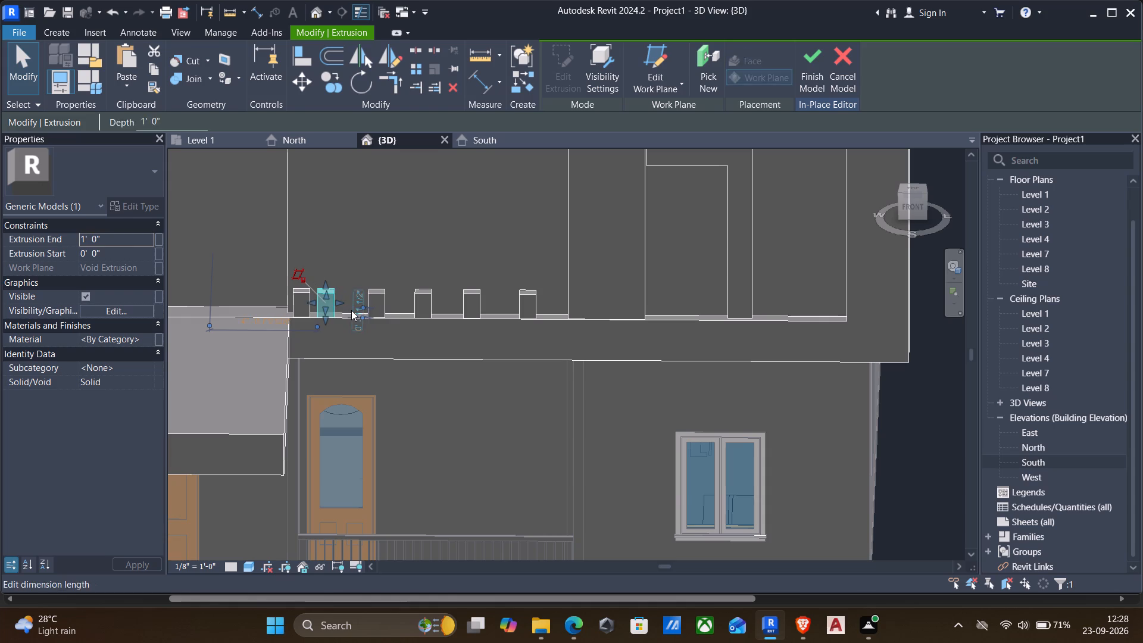
{"action": "key", "text": "Left"}
{"action": "key", "text": "Left"}
{"action": "key", "text": "Left"}
Nudge the third, fourth and rightmost ledge blocks slightly left to even out the gaps between them.
{"action": "left_click", "coordinate": [382, 299]}
{"action": "key", "text": "Left"}
{"action": "key", "text": "Left"}
{"action": "key", "text": "Left"}
{"action": "key", "text": "Left"}
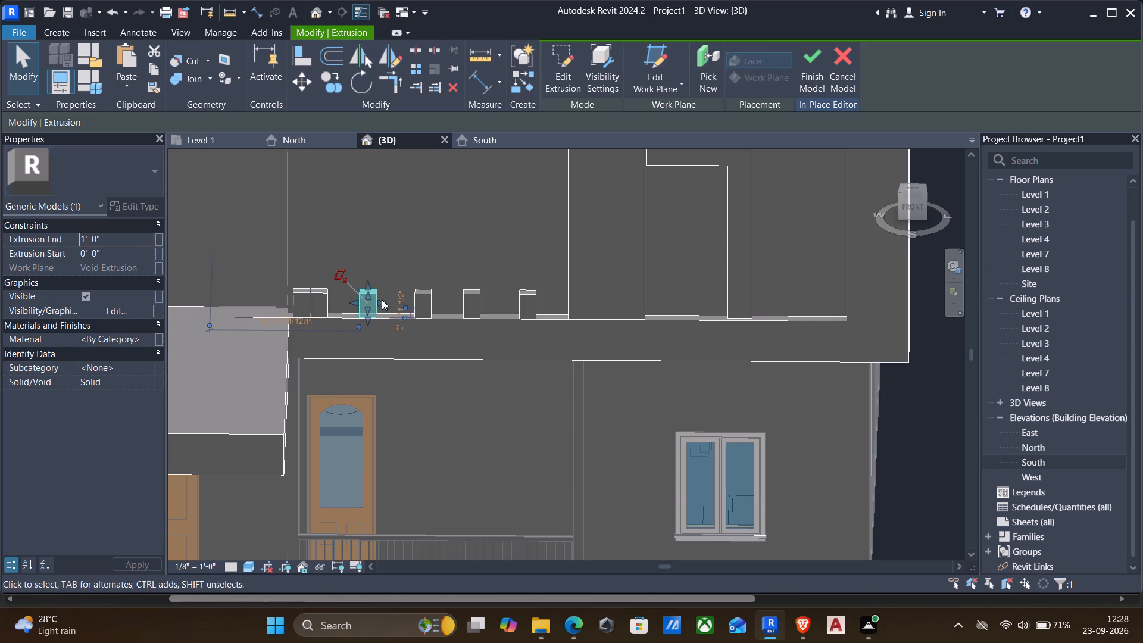
{"action": "key", "text": "Left"}
{"action": "left_click", "coordinate": [430, 295]}
{"action": "key", "text": "Left"}
{"action": "key", "text": "Left"}
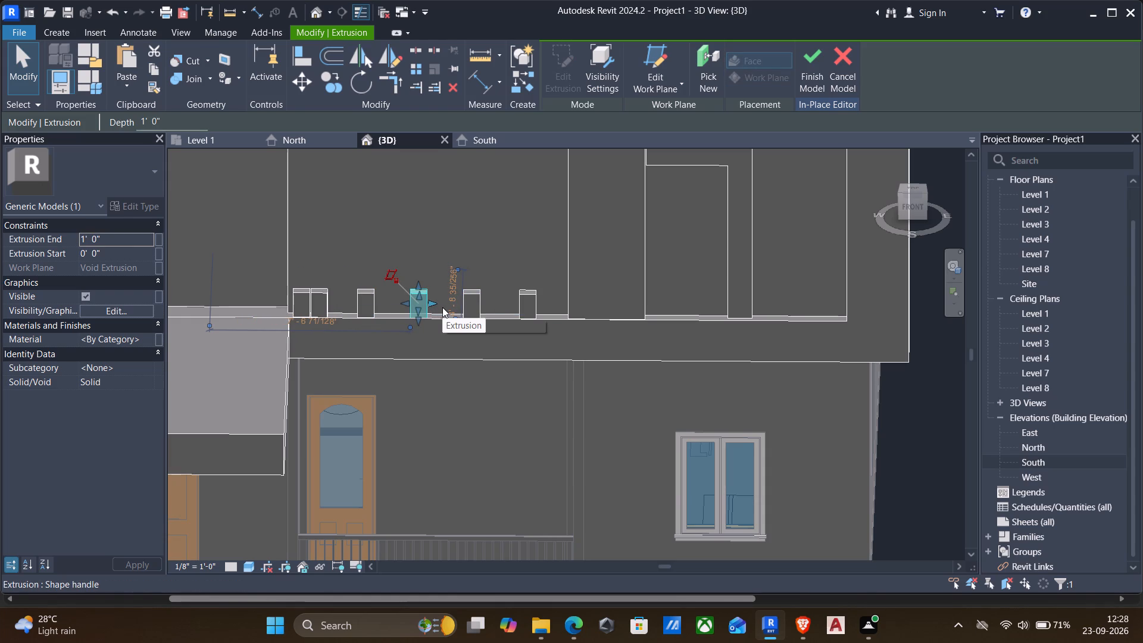
{"action": "key", "text": "Escape"}
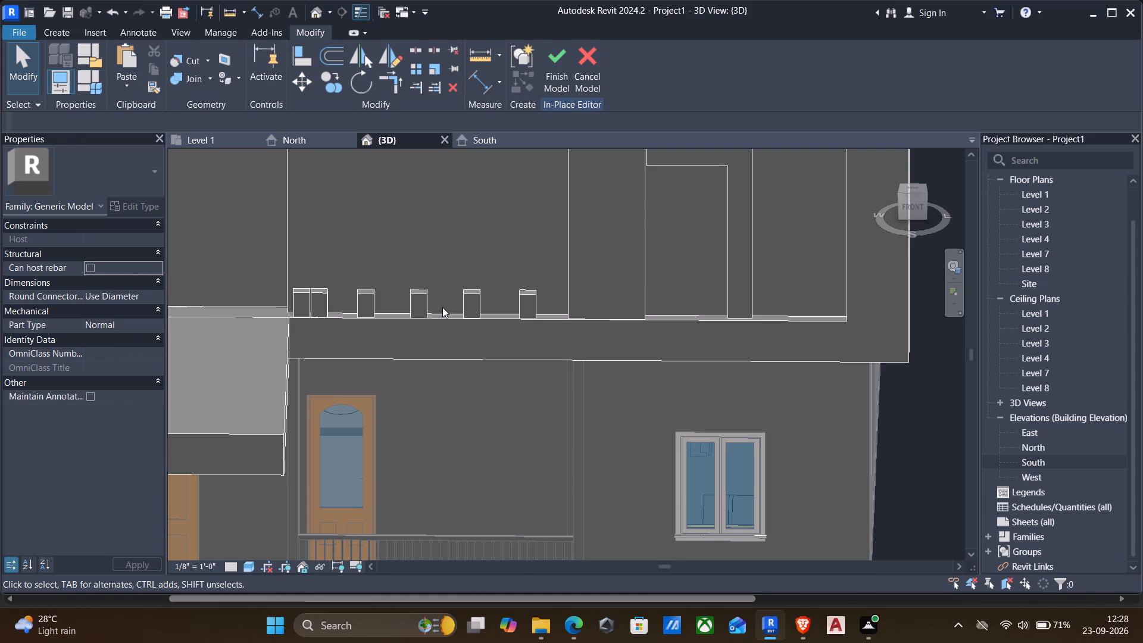
{"action": "left_click", "coordinate": [523, 298]}
{"action": "key", "text": "Left"}
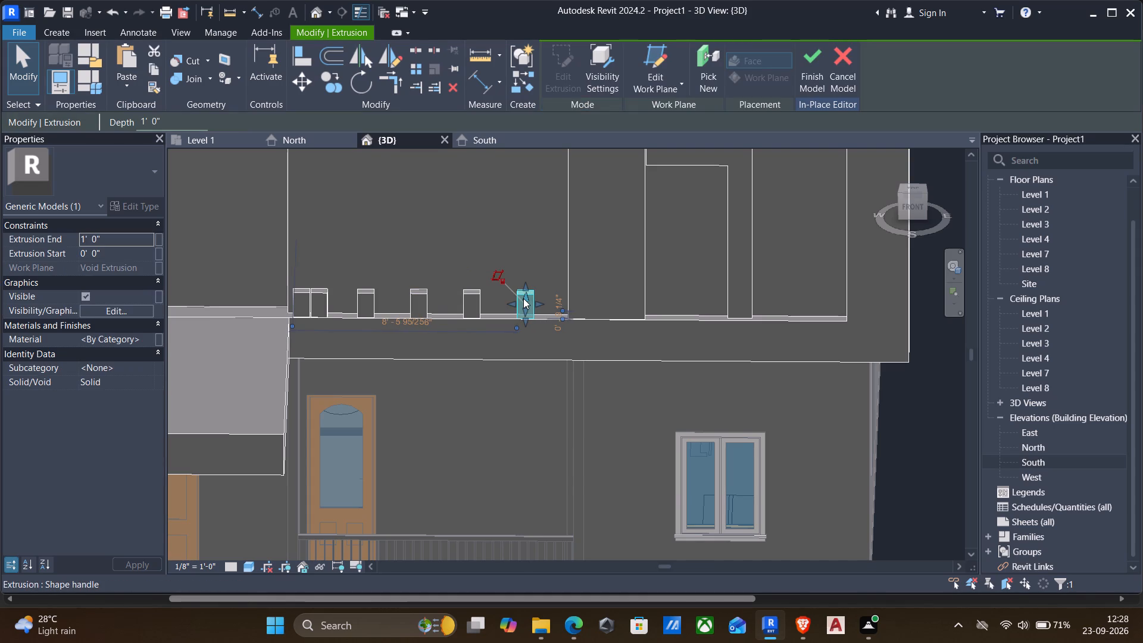
{"action": "key", "text": "Escape"}
Delete the leftmost of the two touching blocks at the left end of the ledge.
{"action": "scroll", "coordinate": [504, 301], "scroll_direction": "down", "scroll_amount": 2}
{"action": "scroll", "coordinate": [414, 302], "scroll_direction": "down", "scroll_amount": 1}
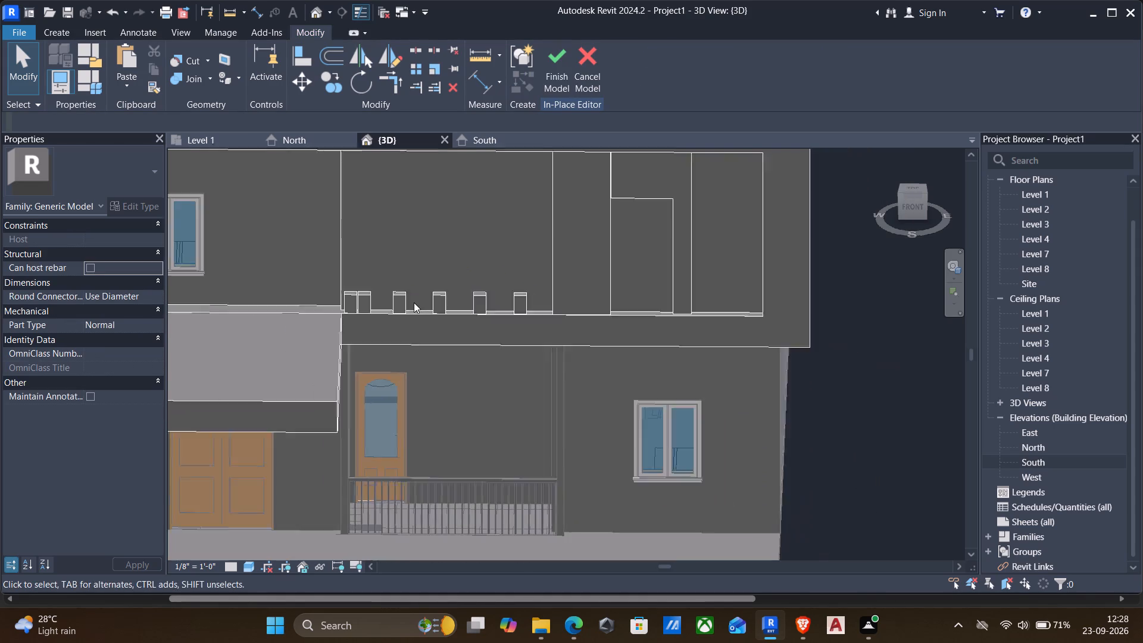
{"action": "scroll", "coordinate": [414, 302], "scroll_direction": "down", "scroll_amount": 1}
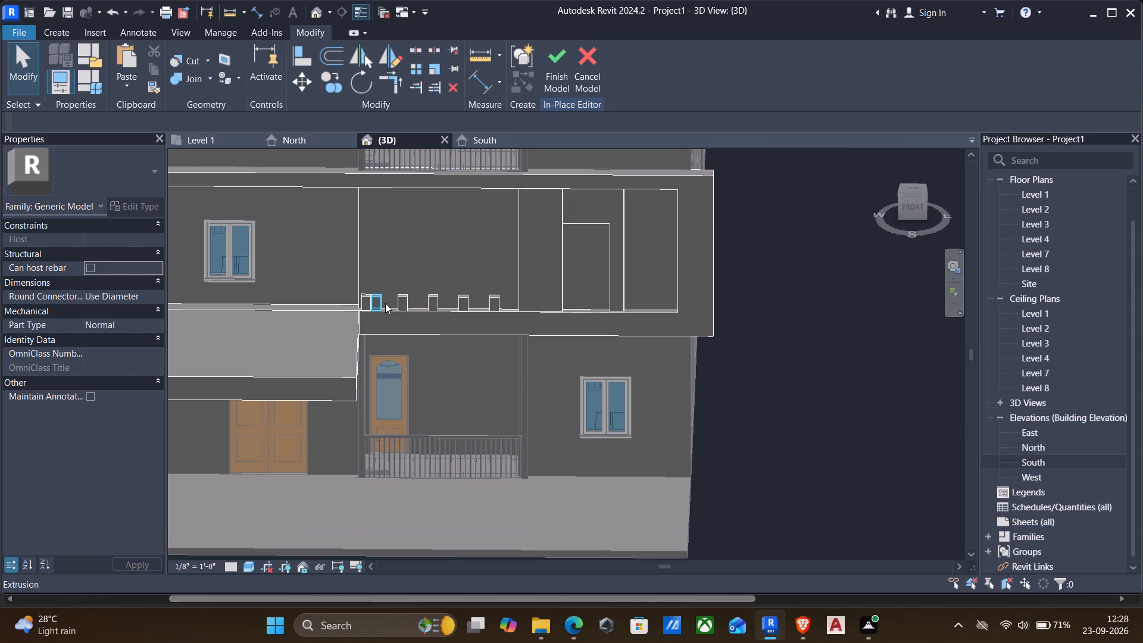
{"action": "scroll", "coordinate": [363, 304], "scroll_direction": "up", "scroll_amount": 3}
{"action": "left_click", "coordinate": [363, 299]}
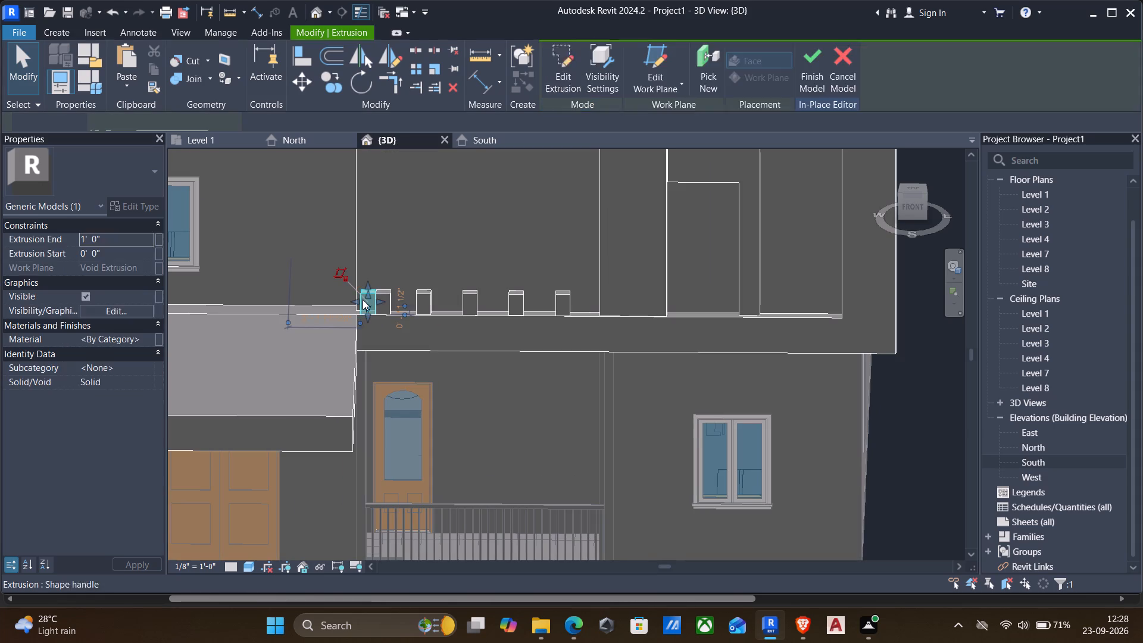
{"action": "key", "text": "Delete"}
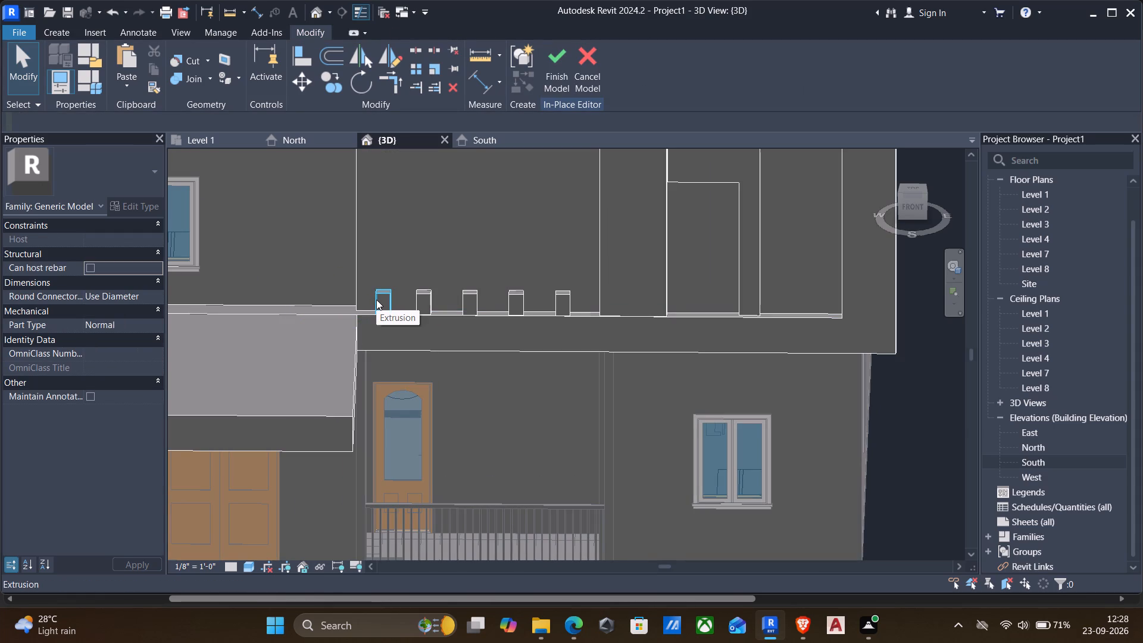
Stretch the remaining leftmost block to the ledge's left end and slightly widen its right side.
{"action": "left_click", "coordinate": [376, 299]}
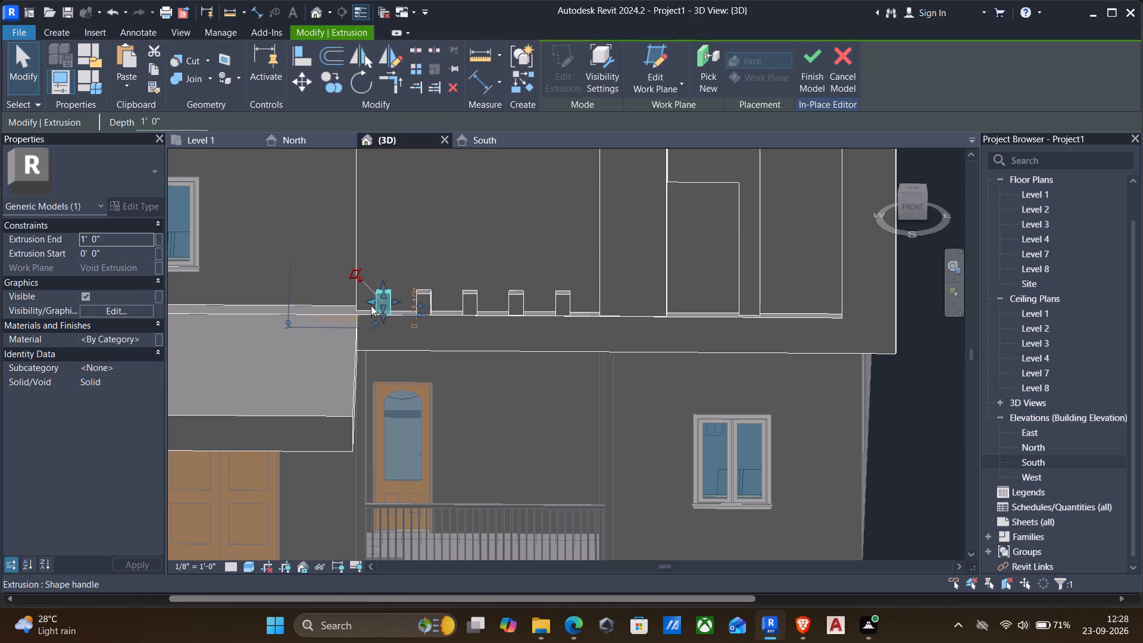
{"action": "left_click_drag", "start_coordinate": [370, 299], "coordinate": [361, 298]}
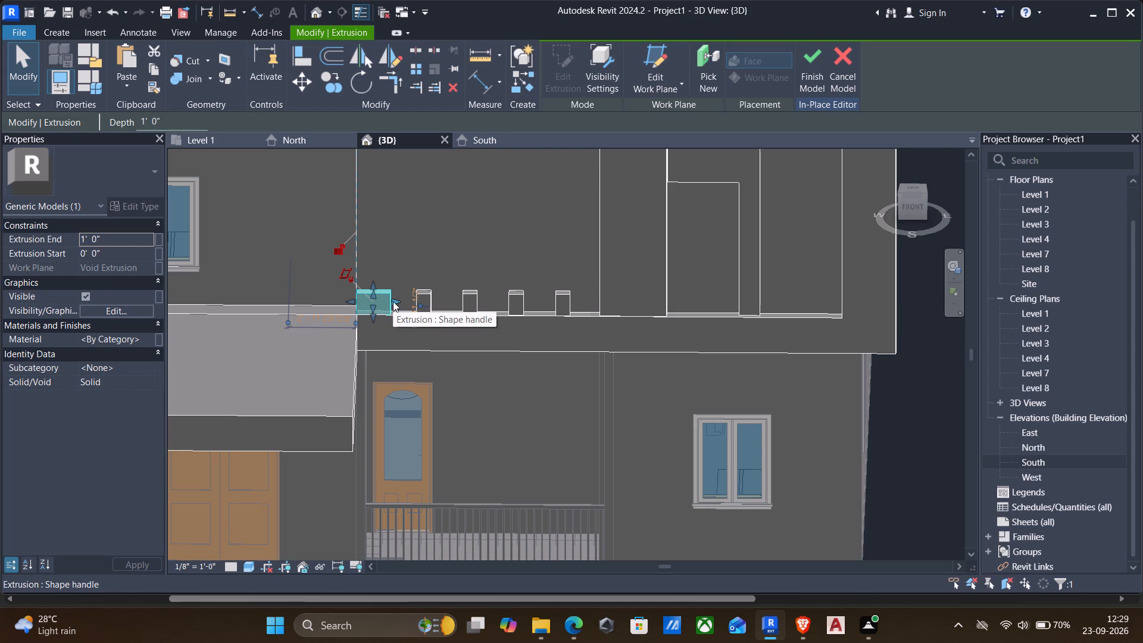
{"action": "left_click_drag", "start_coordinate": [393, 299], "coordinate": [398, 297]}
{"action": "key", "text": "Escape"}
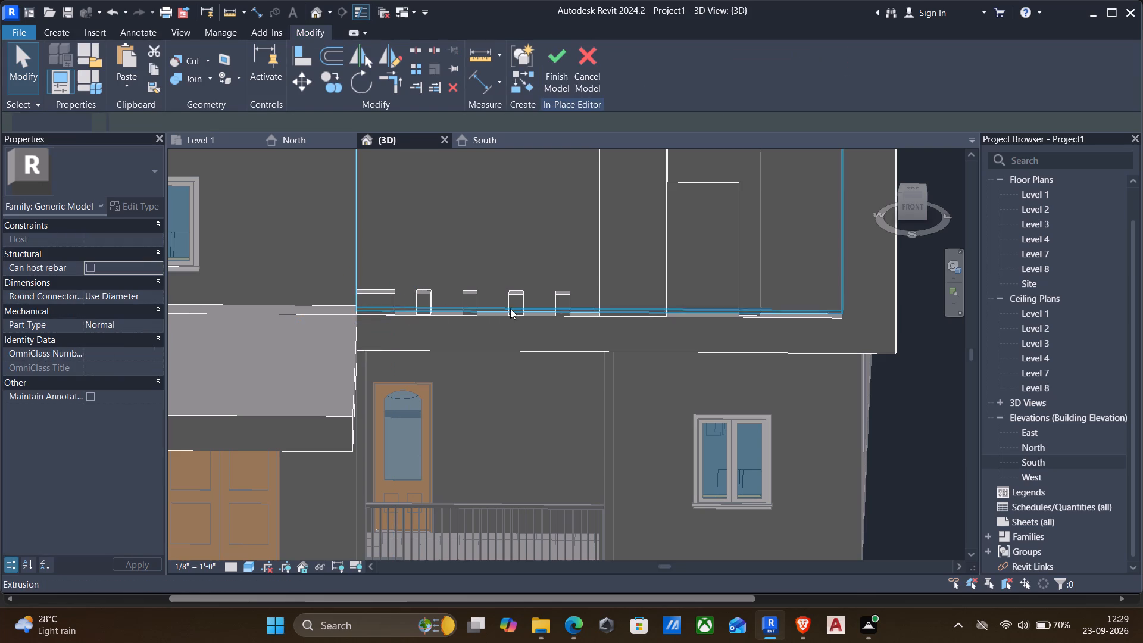
Nudge the three middle small blocks rightward along the ledge, leaving the rightmost block in place.
{"action": "left_click", "coordinate": [510, 302]}
{"action": "key", "text": "Right"}
{"action": "key", "text": "Right"}
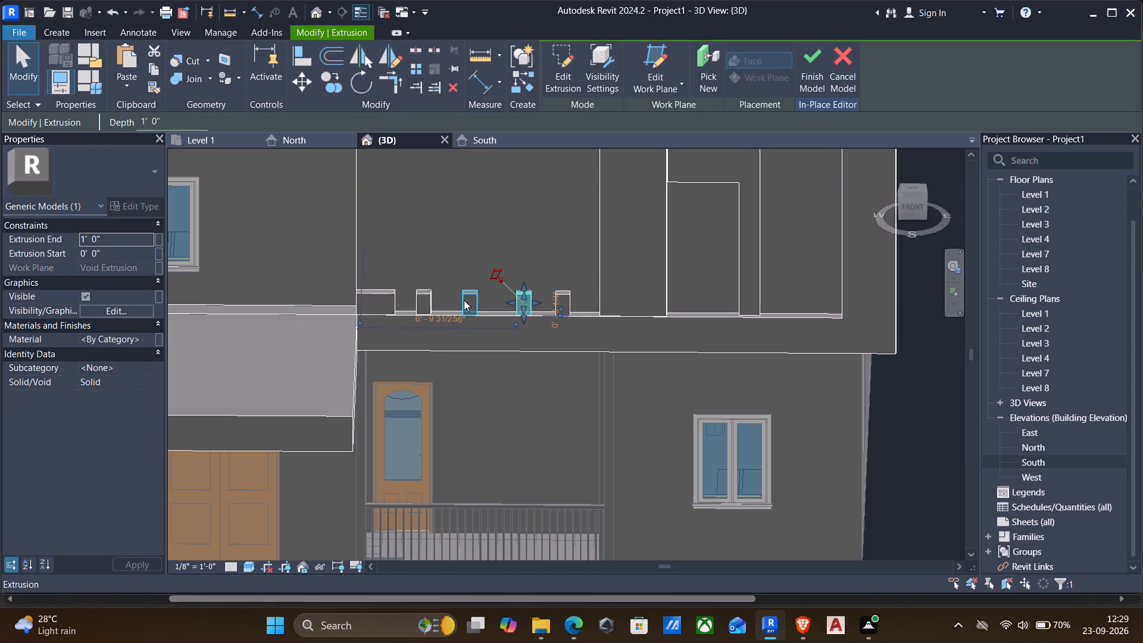
{"action": "left_click", "coordinate": [464, 300]}
{"action": "key", "text": "Right"}
{"action": "key", "text": "Right"}
{"action": "left_click", "coordinate": [428, 298]}
{"action": "key", "text": "Right"}
{"action": "key", "text": "Right"}
{"action": "key", "text": "Right"}
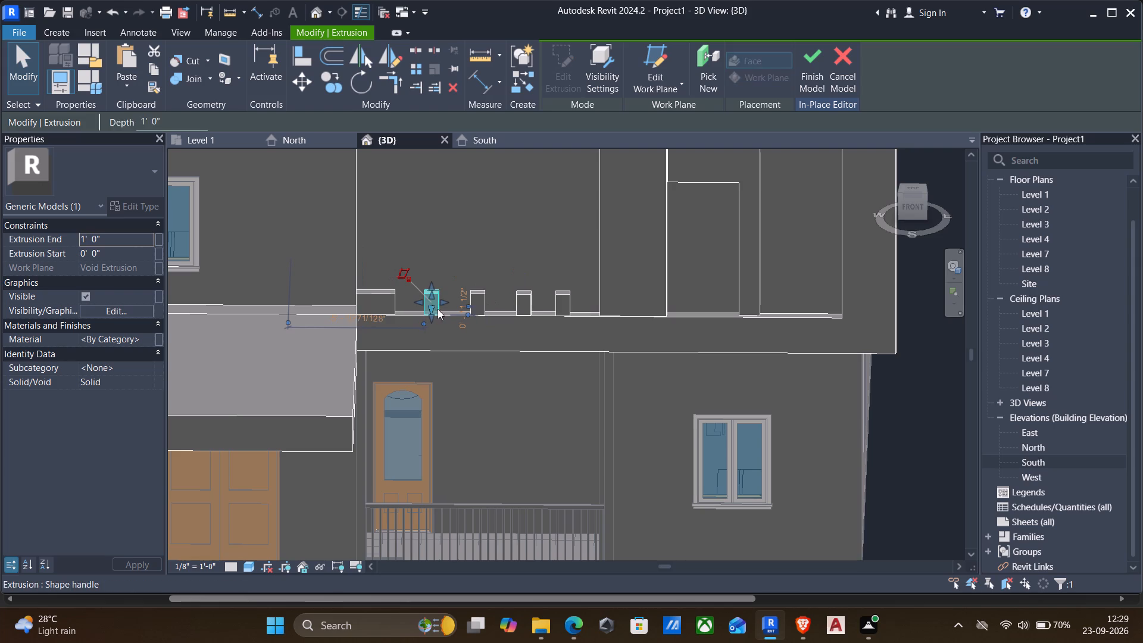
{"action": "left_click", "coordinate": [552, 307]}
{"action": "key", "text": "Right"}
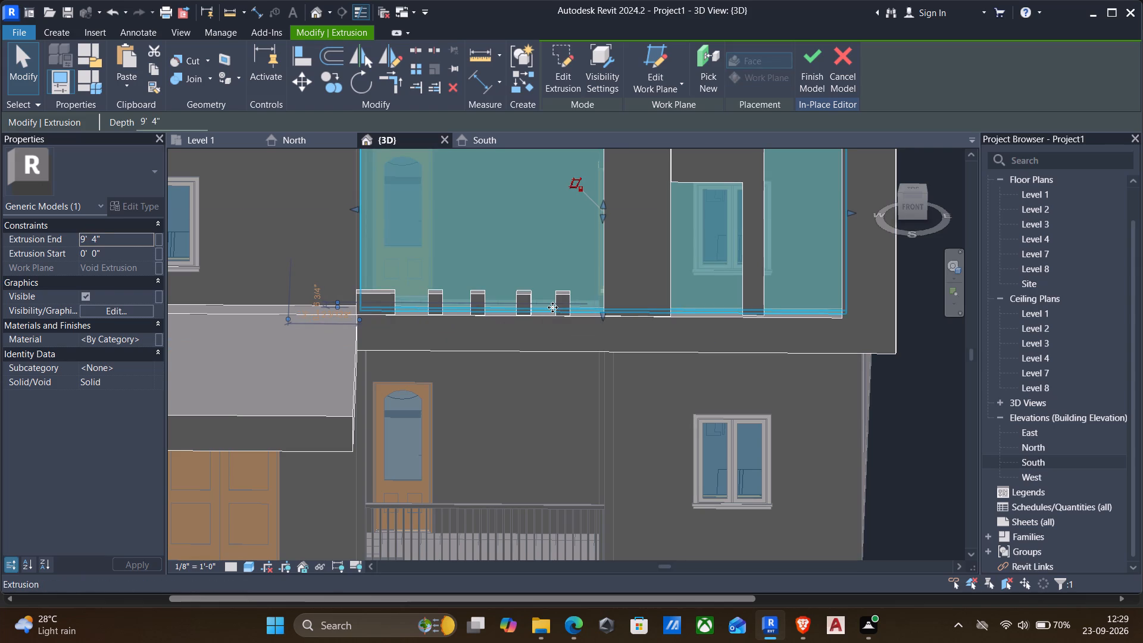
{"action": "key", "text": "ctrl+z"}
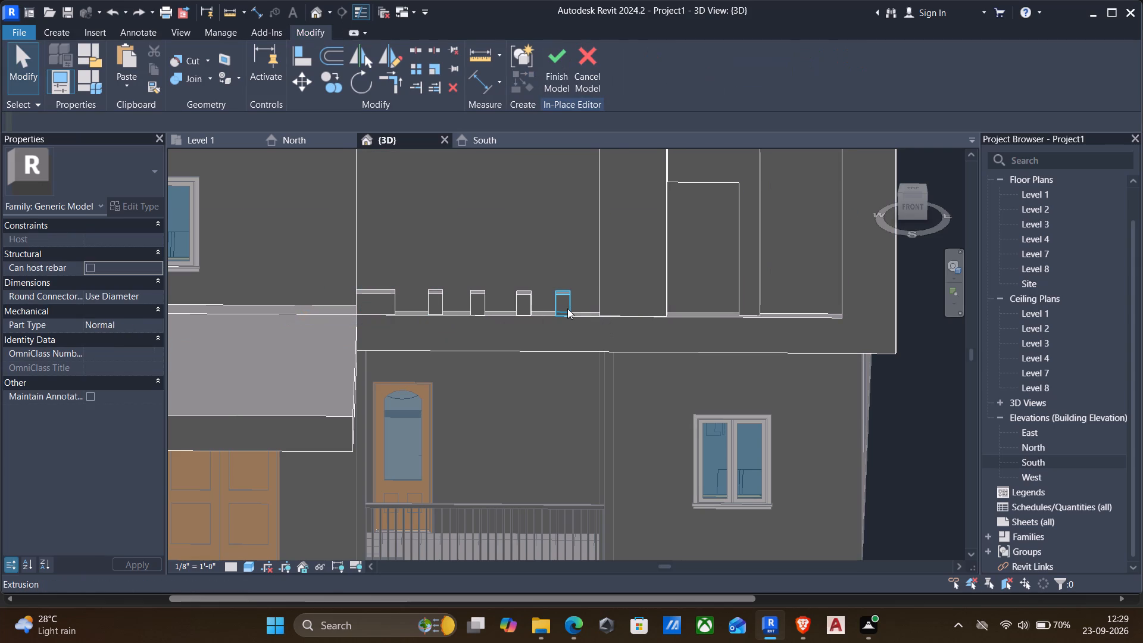
Nudge each of the four small ledge blocks one increment to the right, starting with the rightmost.
{"action": "left_click", "coordinate": [566, 307]}
{"action": "key", "text": "Right"}
{"action": "left_click", "coordinate": [526, 301]}
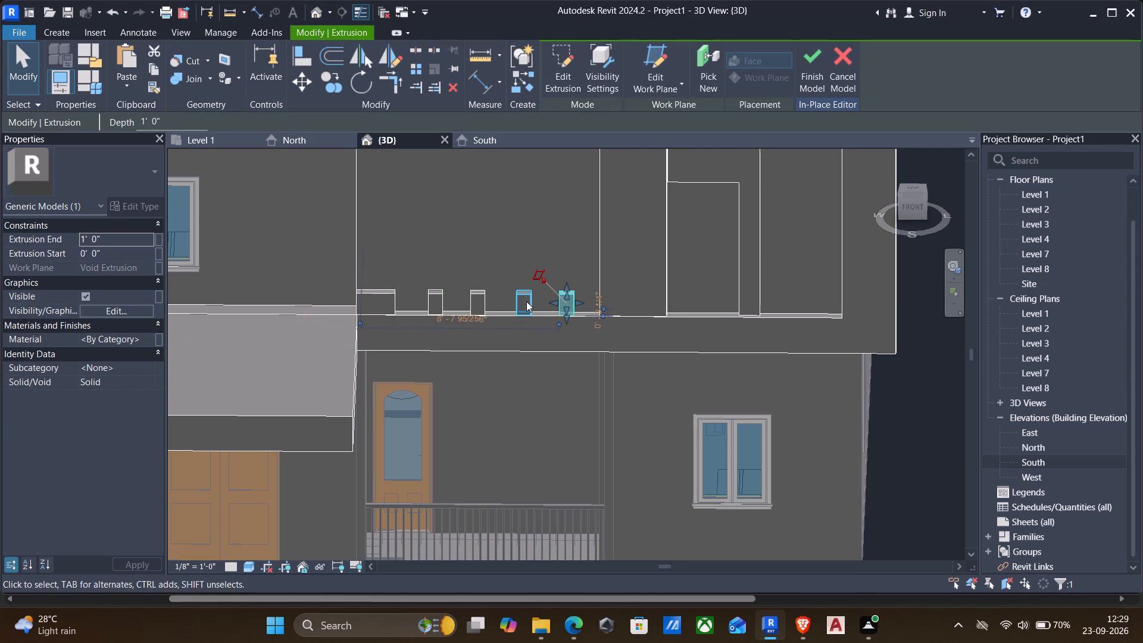
{"action": "key", "text": "Right"}
{"action": "left_click", "coordinate": [476, 299]}
{"action": "key", "text": "Right"}
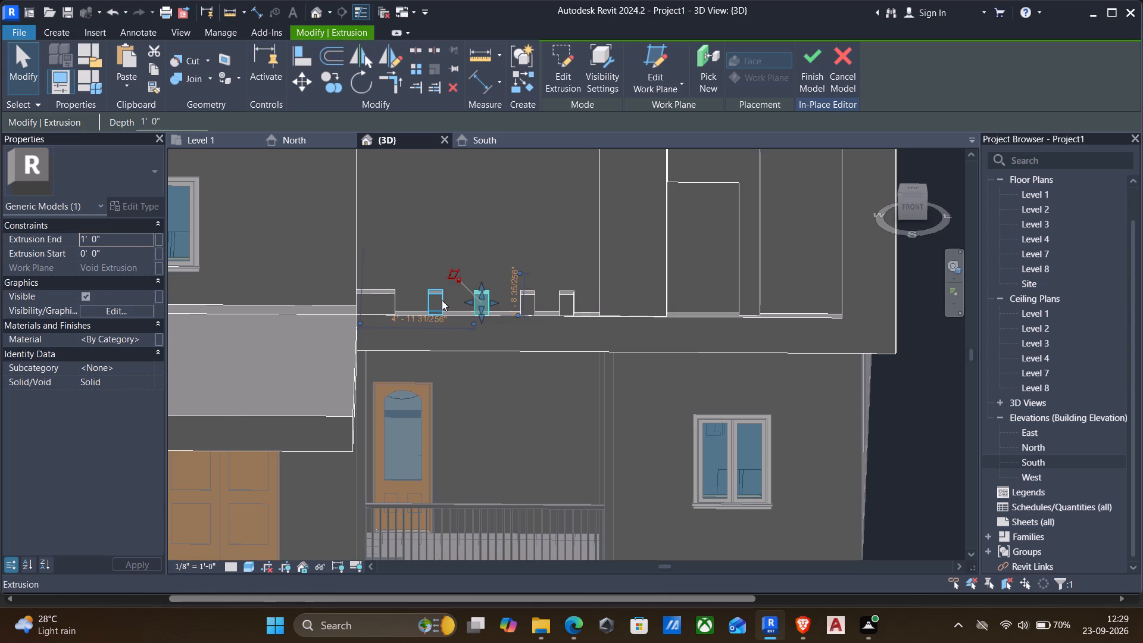
{"action": "left_click", "coordinate": [438, 298]}
{"action": "key", "text": "Right"}
{"action": "key", "text": "Escape"}
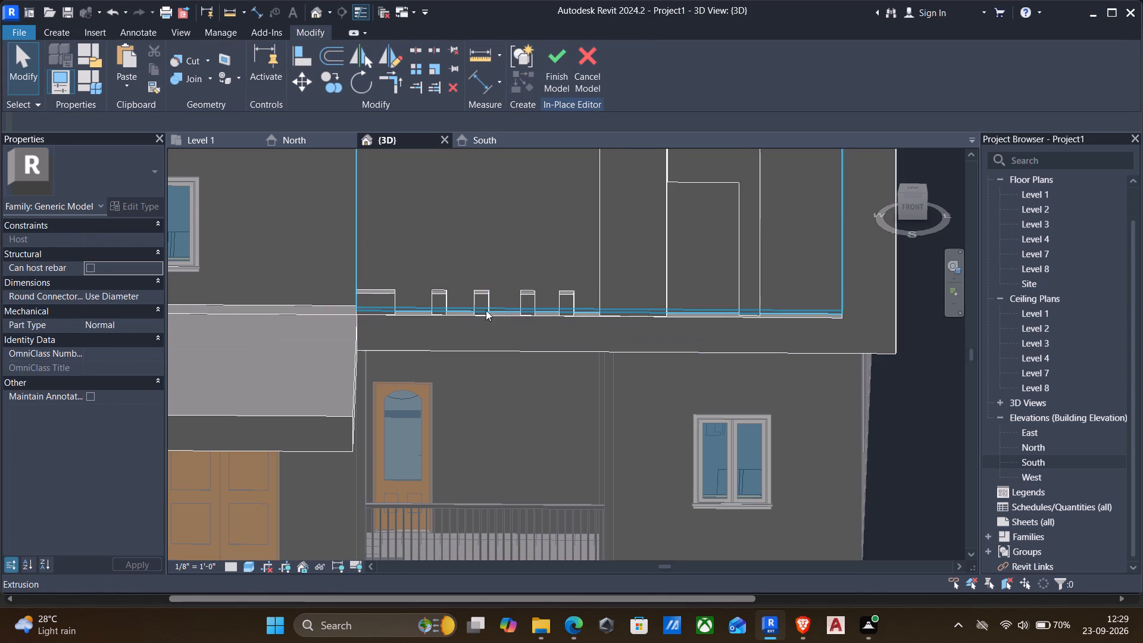
Stretch the wide left block's right side to just short of the first small block.
{"action": "left_click", "coordinate": [387, 290]}
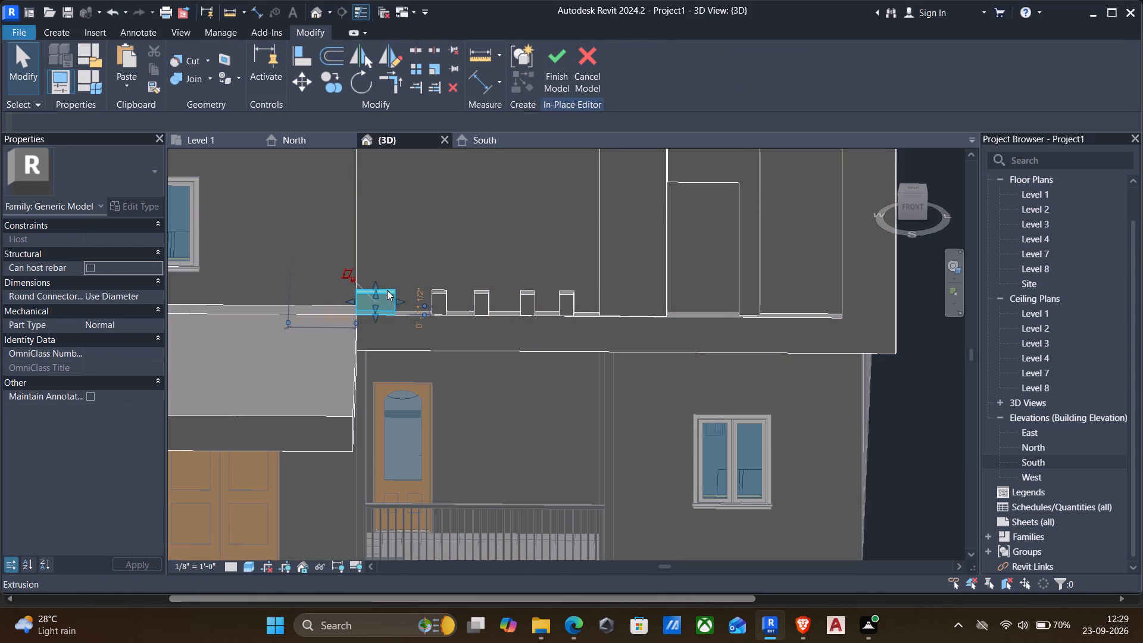
{"action": "left_click_drag", "start_coordinate": [400, 297], "coordinate": [427, 292]}
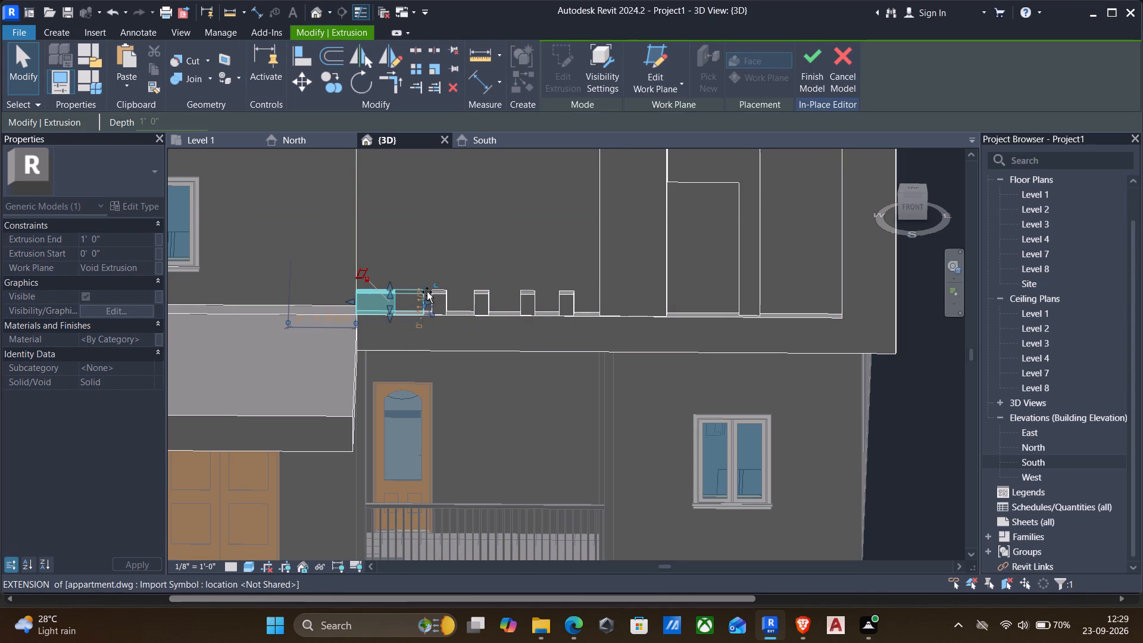
{"action": "left_click_drag", "start_coordinate": [427, 292], "coordinate": [419, 297]}
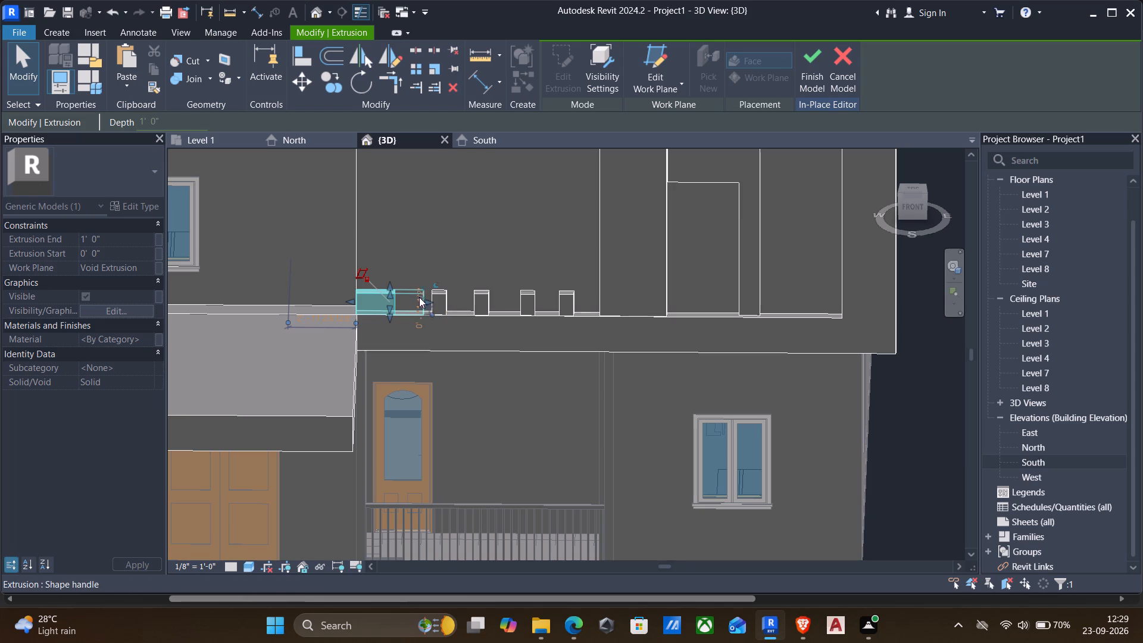
{"action": "key", "text": "Escape"}
Nudge the first and second small blocks beside the wide block two increments to the right.
{"action": "left_click", "coordinate": [441, 303]}
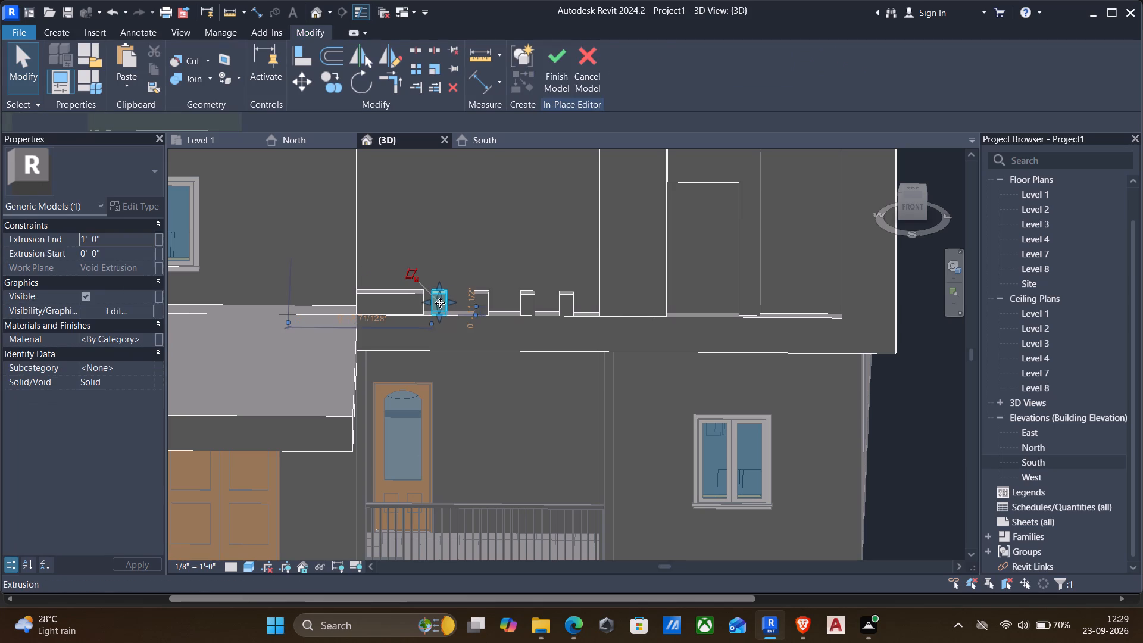
{"action": "key", "text": "Right"}
{"action": "key", "text": "Right"}
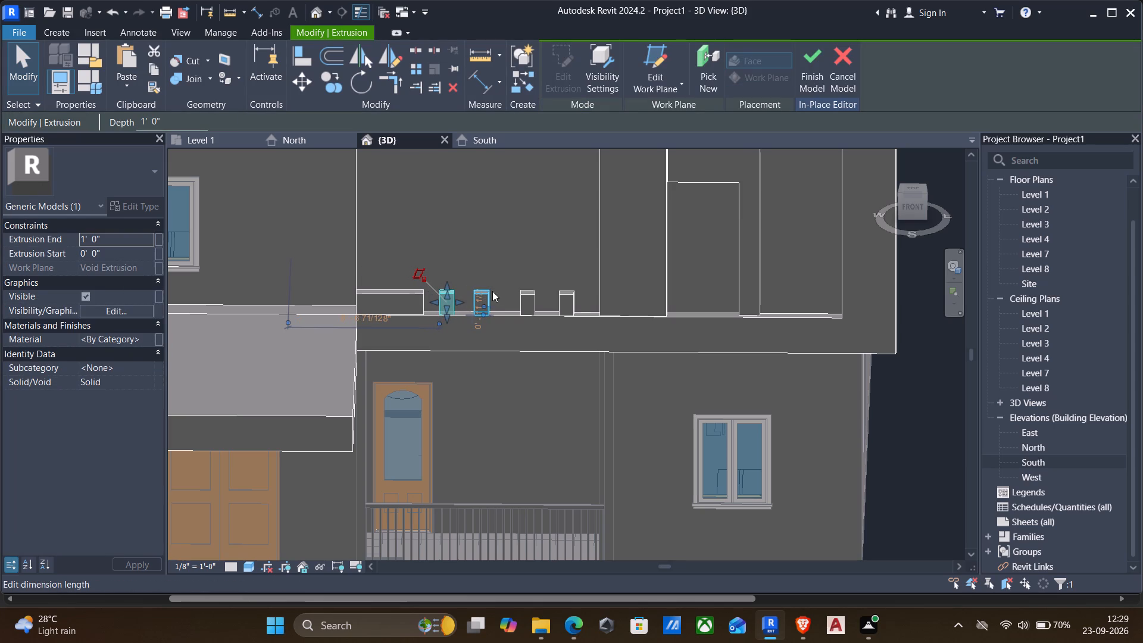
{"action": "left_click", "coordinate": [525, 303]}
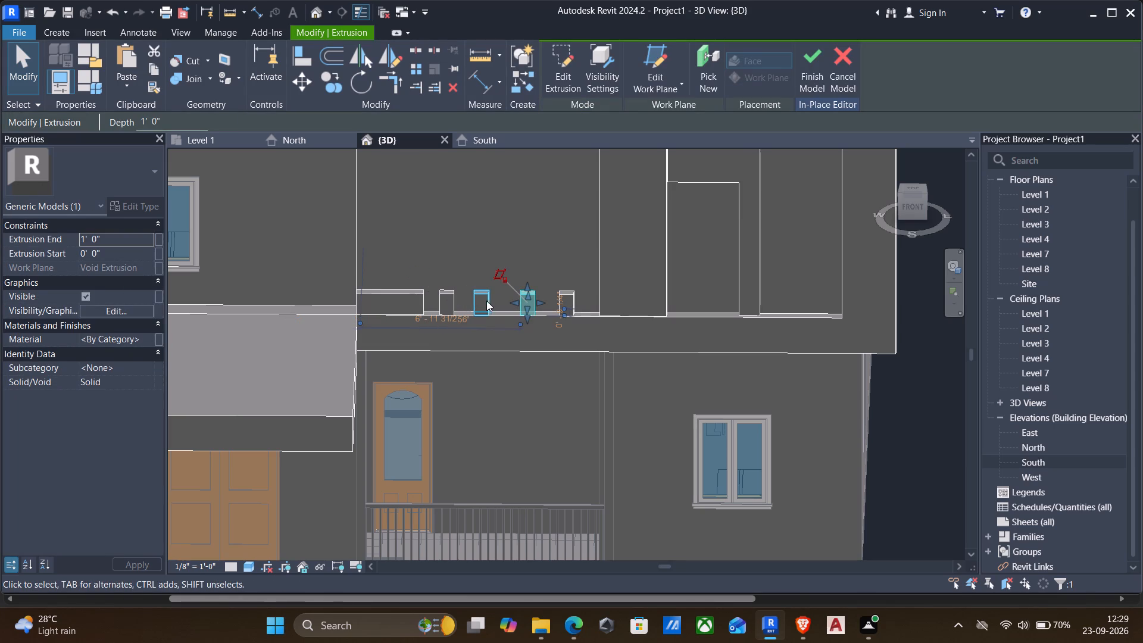
{"action": "left_click", "coordinate": [484, 301]}
{"action": "key", "text": "Right"}
{"action": "key", "text": "Right"}
Nudge all four small ledge blocks slightly right for even spacing, moving the one nearest the wide block two increments.
{"action": "left_click", "coordinate": [561, 299]}
{"action": "key", "text": "Right"}
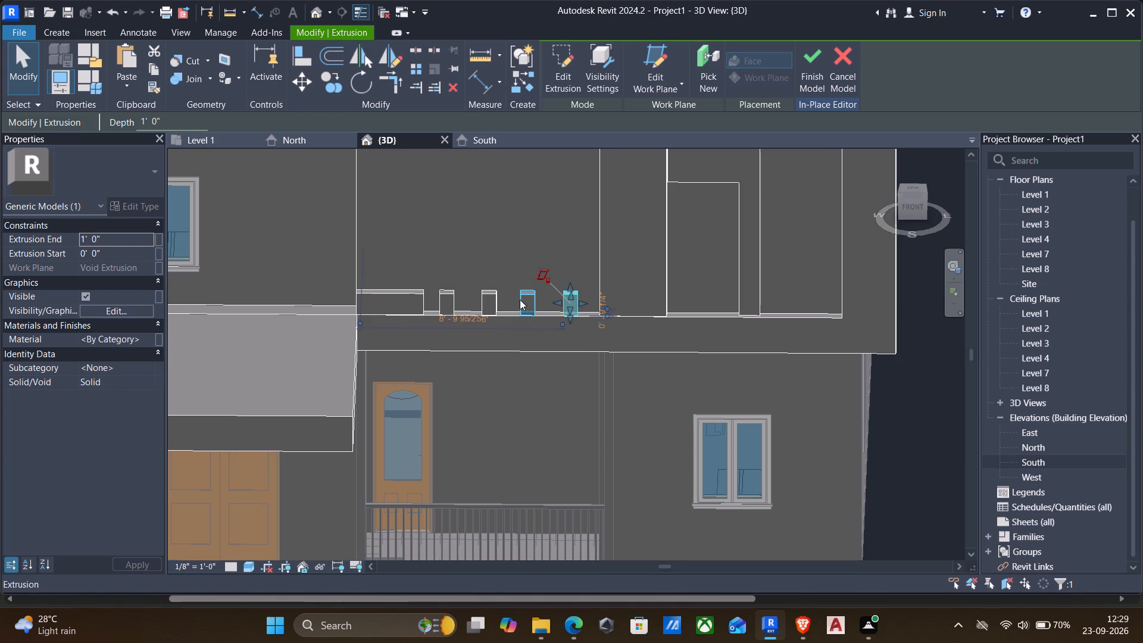
{"action": "left_click", "coordinate": [520, 299]}
{"action": "key", "text": "Right"}
{"action": "left_click", "coordinate": [493, 302]}
{"action": "key", "text": "Right"}
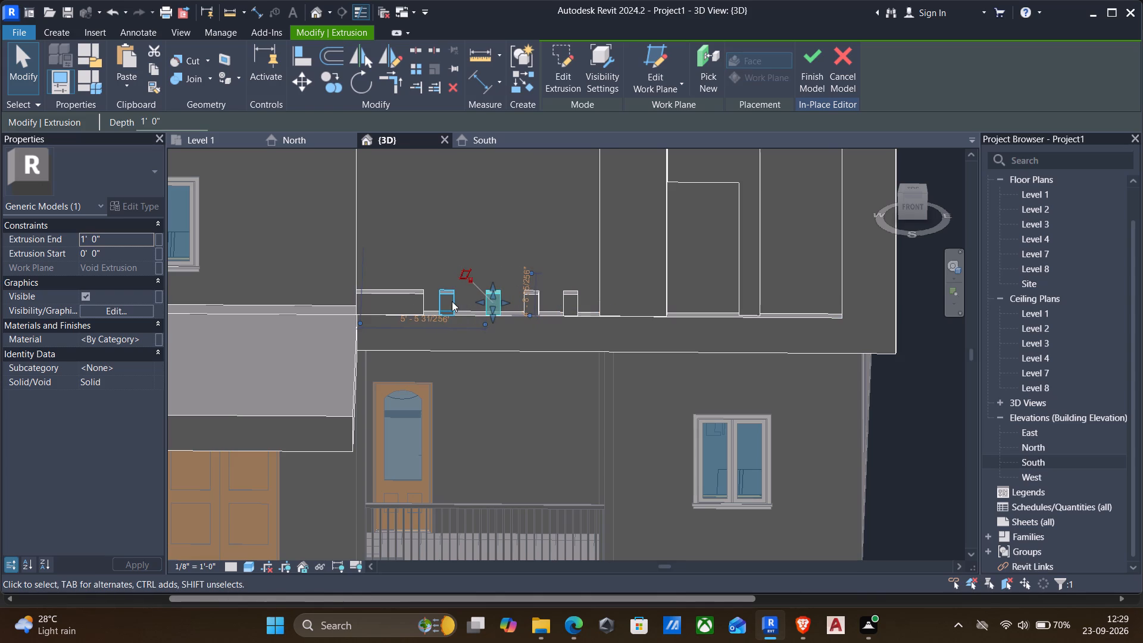
{"action": "left_click", "coordinate": [449, 300]}
{"action": "key", "text": "Right"}
{"action": "key", "text": "Right"}
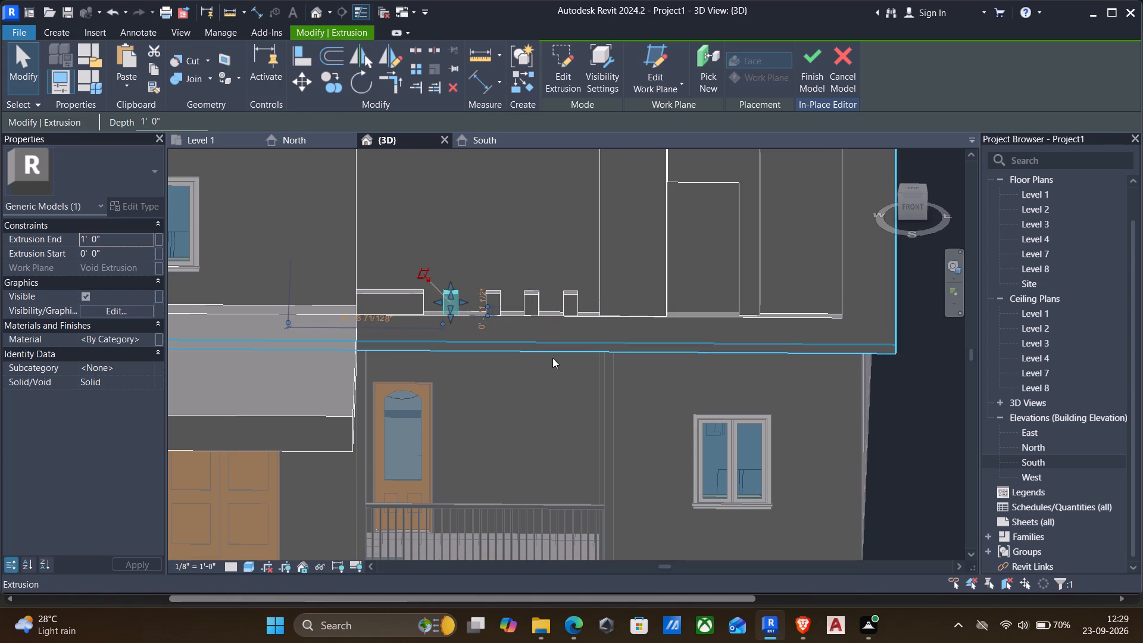
{"action": "key", "text": "Escape"}
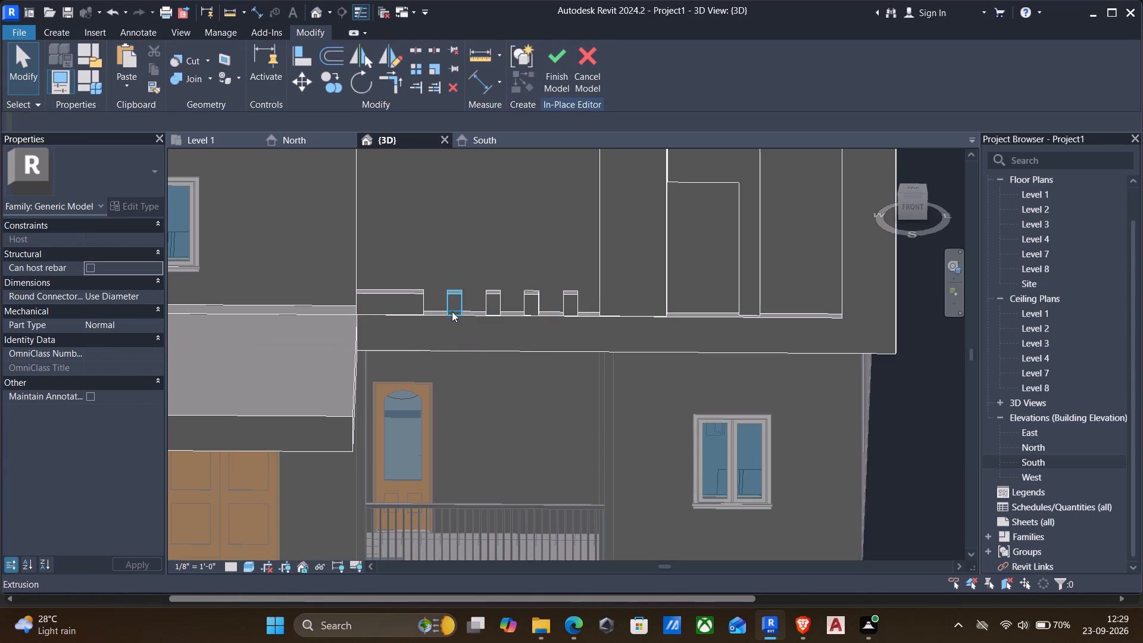
Stretch the wide left block's right side further toward the first small block, leaving a narrow gap.
{"action": "scroll", "coordinate": [439, 308], "scroll_direction": "up", "scroll_amount": 3}
{"action": "left_click", "coordinate": [411, 307]}
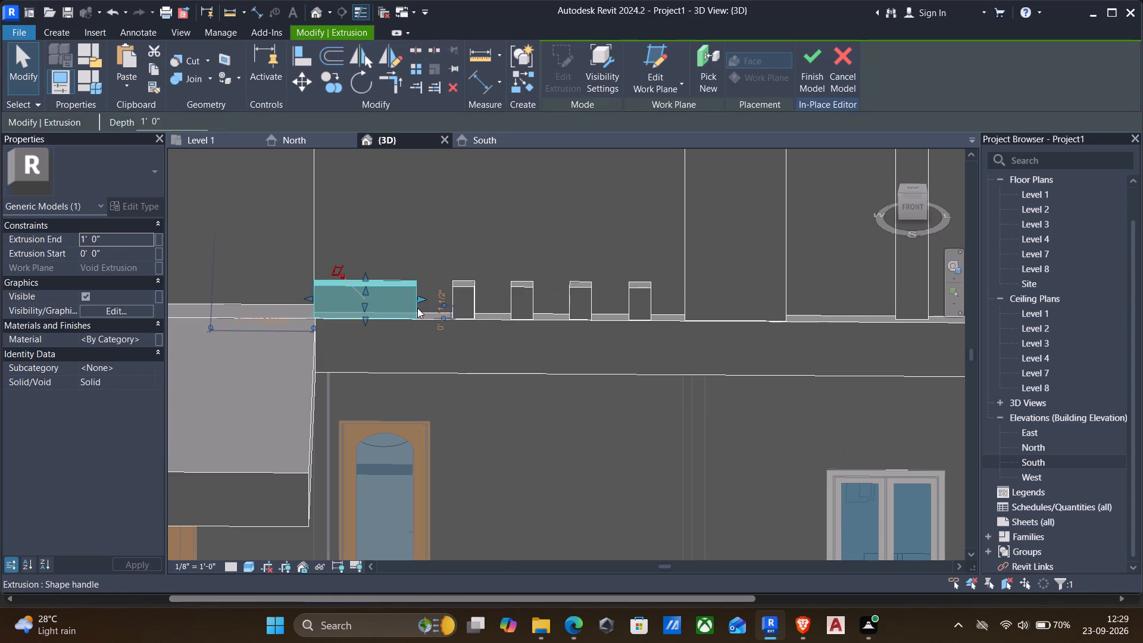
{"action": "left_click_drag", "start_coordinate": [419, 299], "coordinate": [424, 298]}
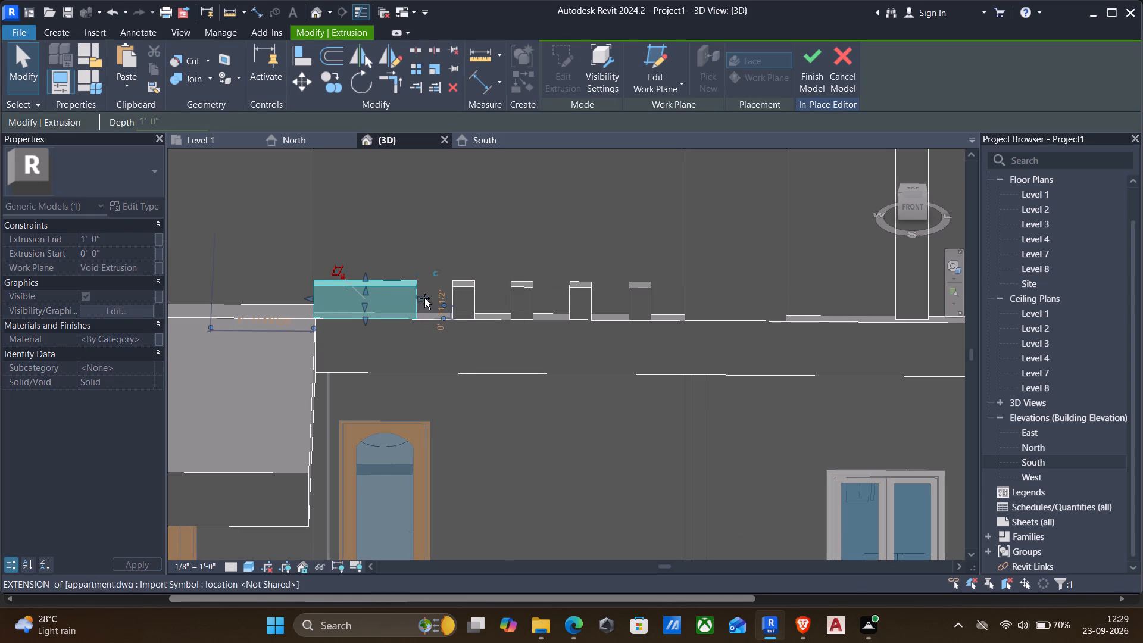
{"action": "left_click_drag", "start_coordinate": [424, 298], "coordinate": [427, 298]}
{"action": "key", "text": "Escape"}
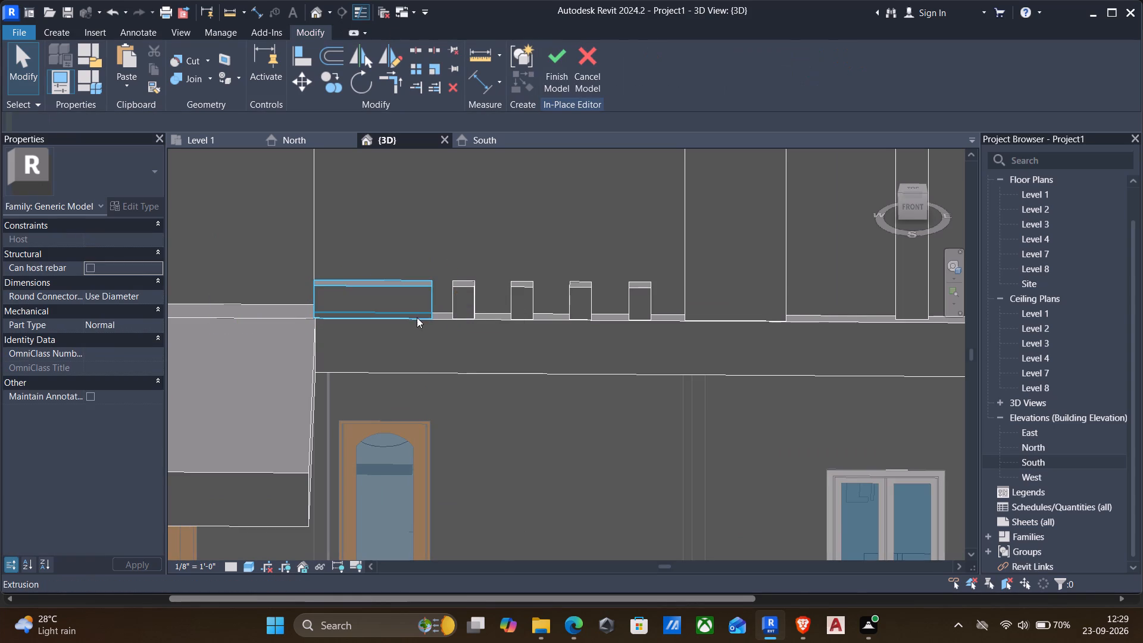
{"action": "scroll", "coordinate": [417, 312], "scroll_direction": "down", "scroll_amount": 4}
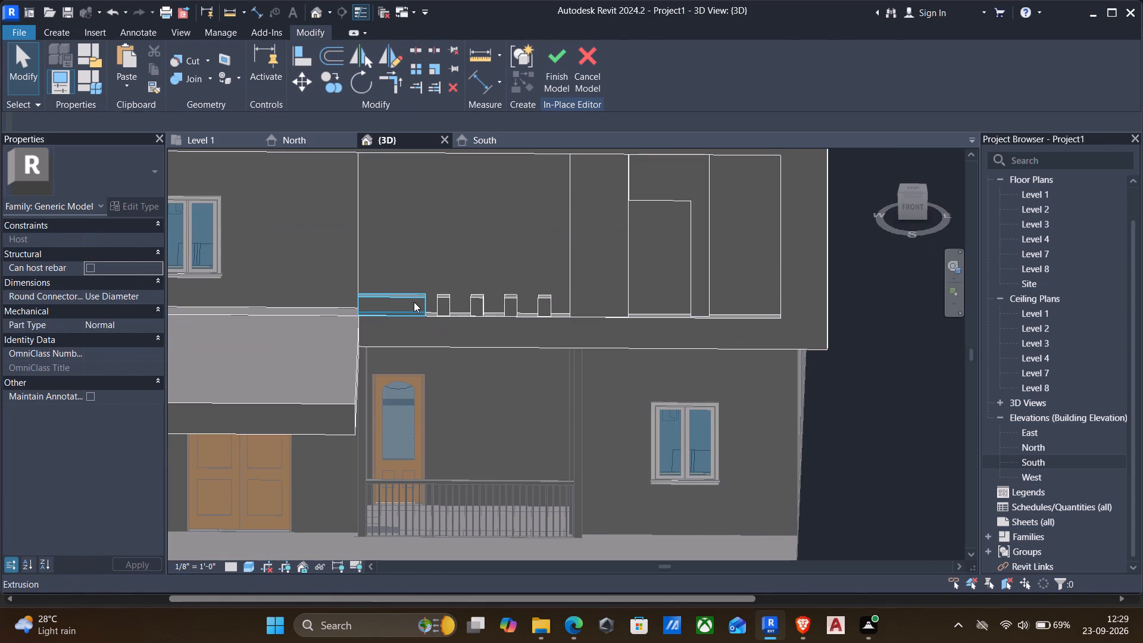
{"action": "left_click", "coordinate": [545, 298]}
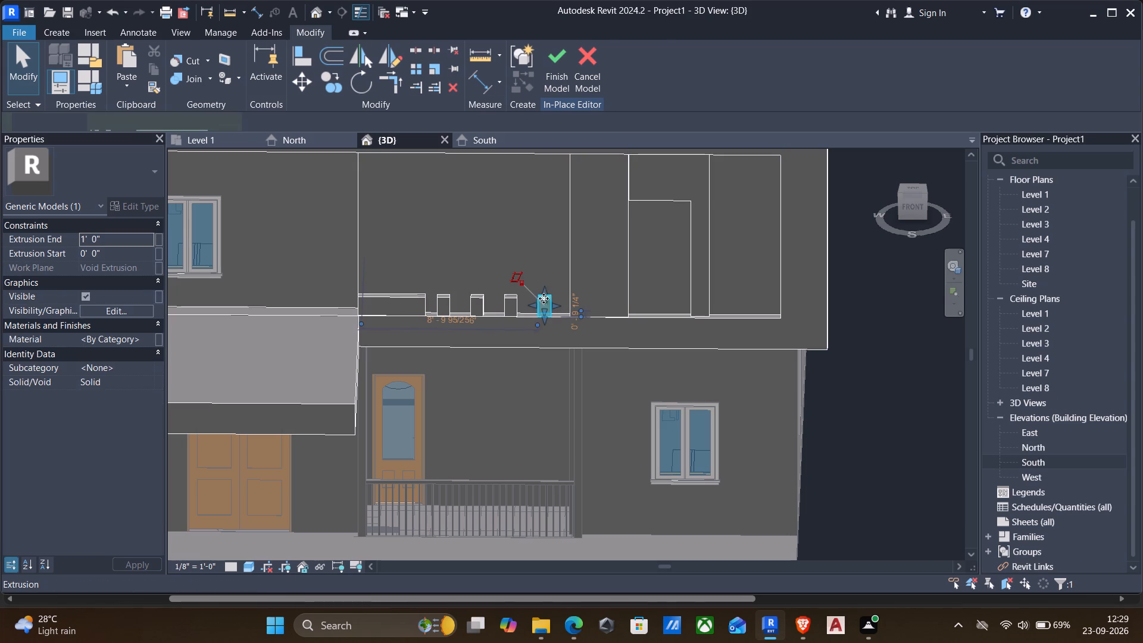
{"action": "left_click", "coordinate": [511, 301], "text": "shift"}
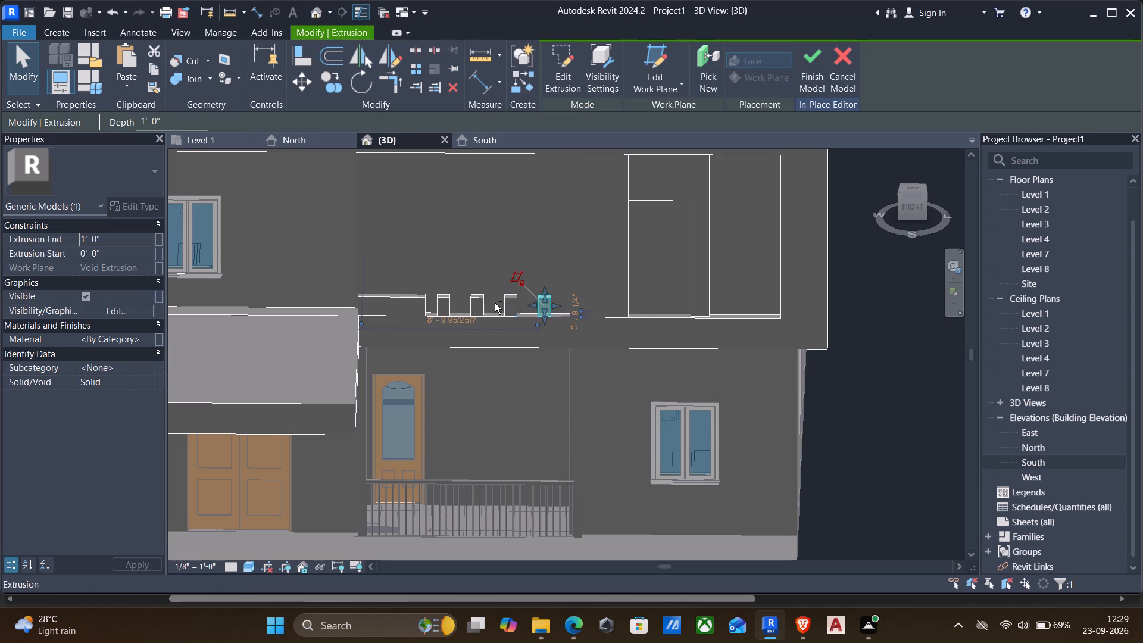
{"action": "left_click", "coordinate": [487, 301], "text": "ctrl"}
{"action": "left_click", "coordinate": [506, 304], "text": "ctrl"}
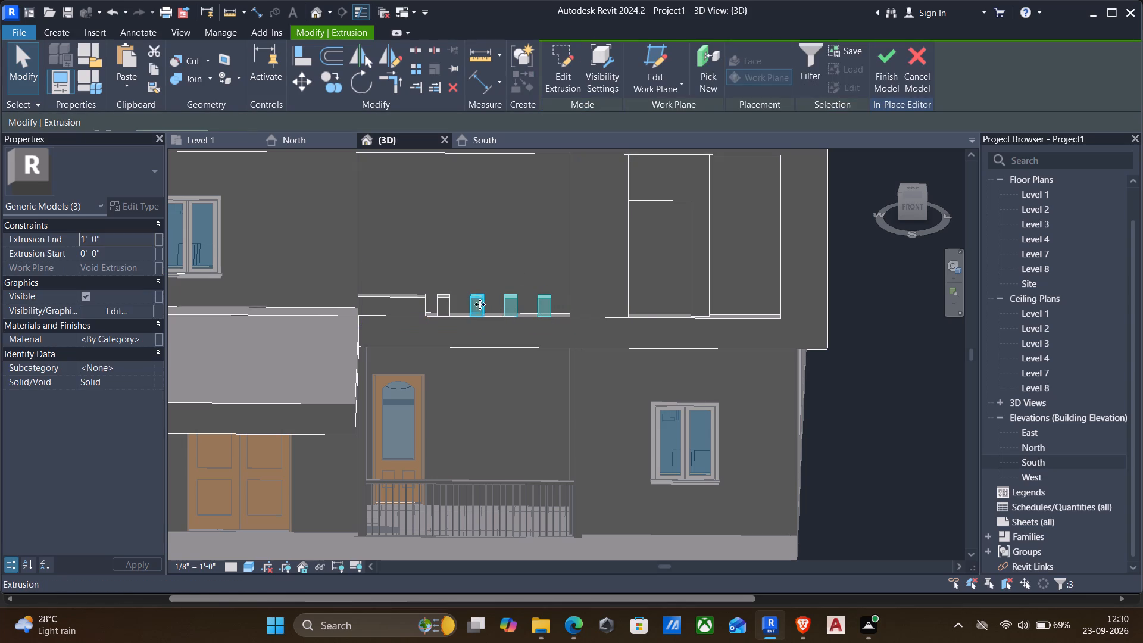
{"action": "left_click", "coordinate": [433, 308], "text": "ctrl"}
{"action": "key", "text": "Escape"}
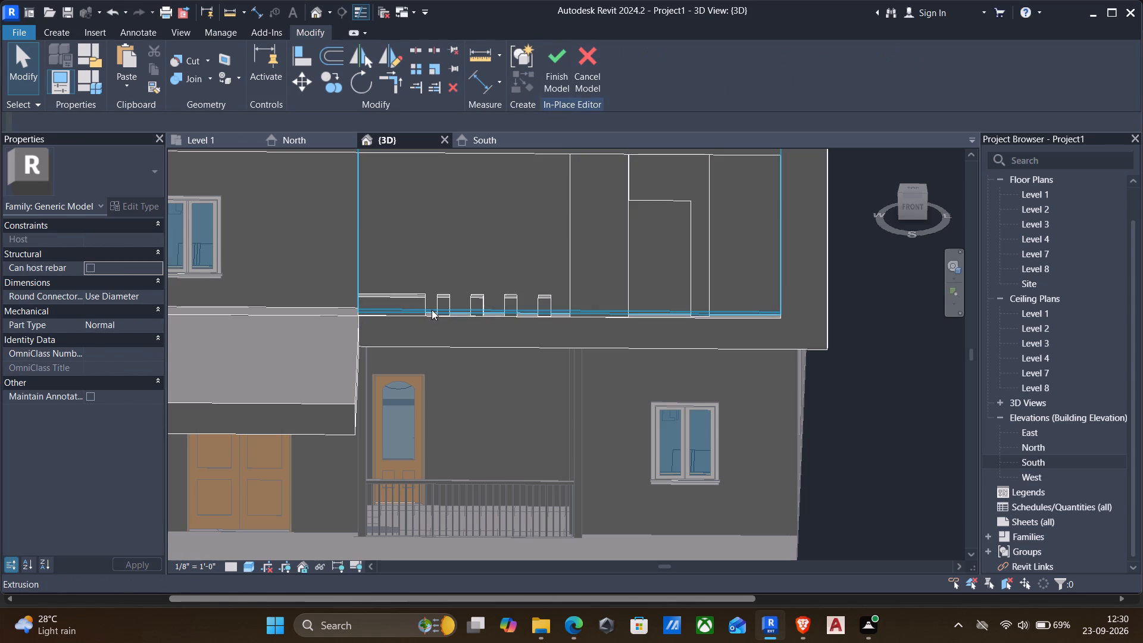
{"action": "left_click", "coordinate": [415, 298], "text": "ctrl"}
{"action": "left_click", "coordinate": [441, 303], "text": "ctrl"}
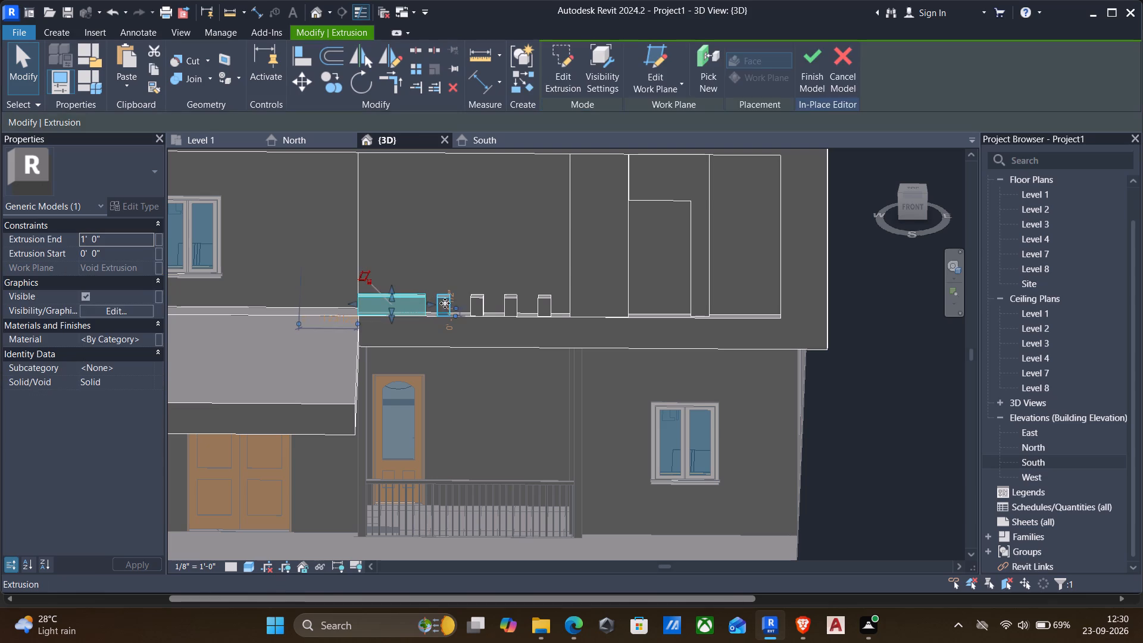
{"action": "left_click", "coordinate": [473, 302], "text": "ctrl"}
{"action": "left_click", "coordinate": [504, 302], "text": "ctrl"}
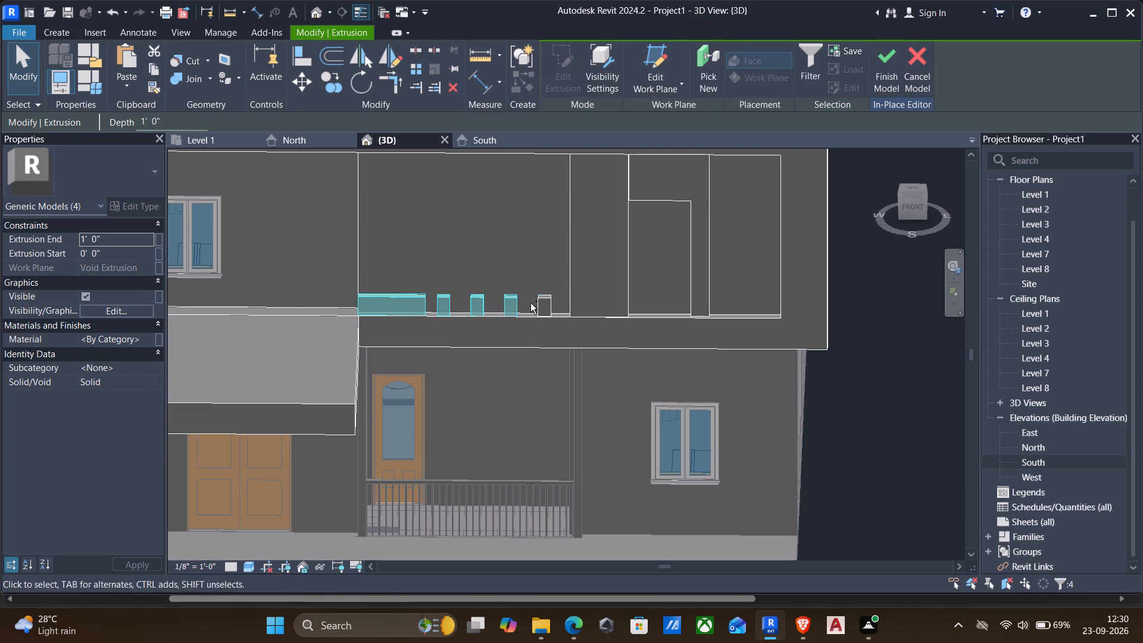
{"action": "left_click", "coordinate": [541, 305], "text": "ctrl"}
Align the tops of the four small blocks and the wide left block to the underside of the frame's upper band.
{"action": "type", "text": "al"}
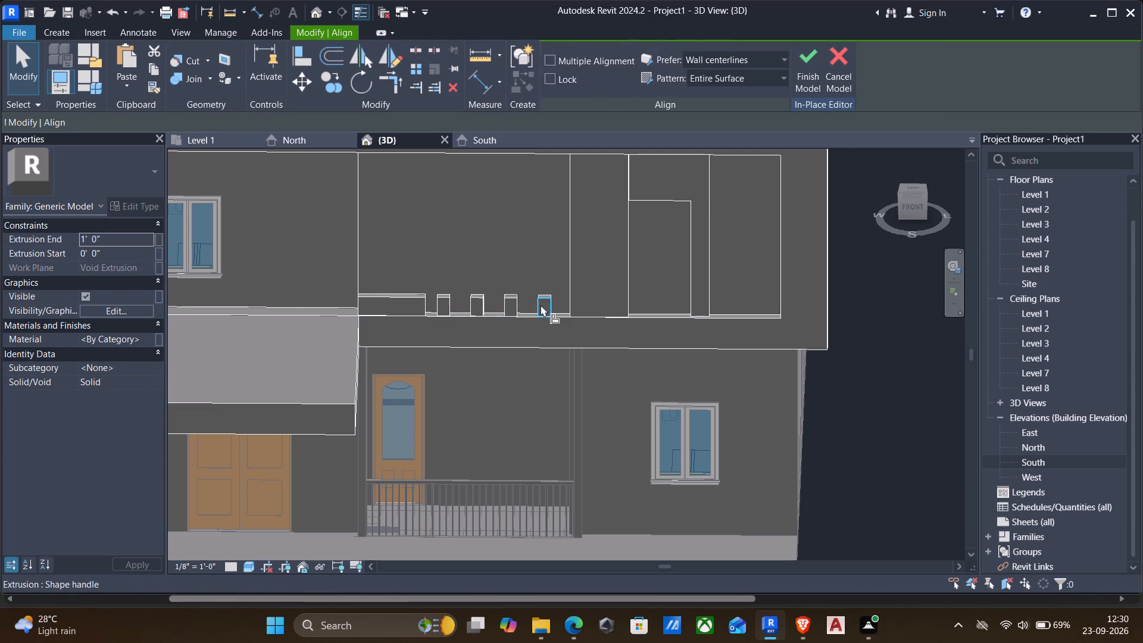
{"action": "scroll", "coordinate": [488, 247], "scroll_direction": "down", "scroll_amount": 2}
{"action": "middle_click_drag", "start_coordinate": [489, 231], "coordinate": [502, 321]}
{"action": "middle_click_drag", "start_coordinate": [464, 324], "coordinate": [527, 235], "text": "shift"}
{"action": "scroll", "coordinate": [527, 235], "scroll_direction": "up", "scroll_amount": 1, "text": "shift"}
{"action": "scroll", "coordinate": [539, 257], "scroll_direction": "up", "scroll_amount": 4}
{"action": "middle_click_drag", "start_coordinate": [491, 271], "coordinate": [533, 198], "text": "shift"}
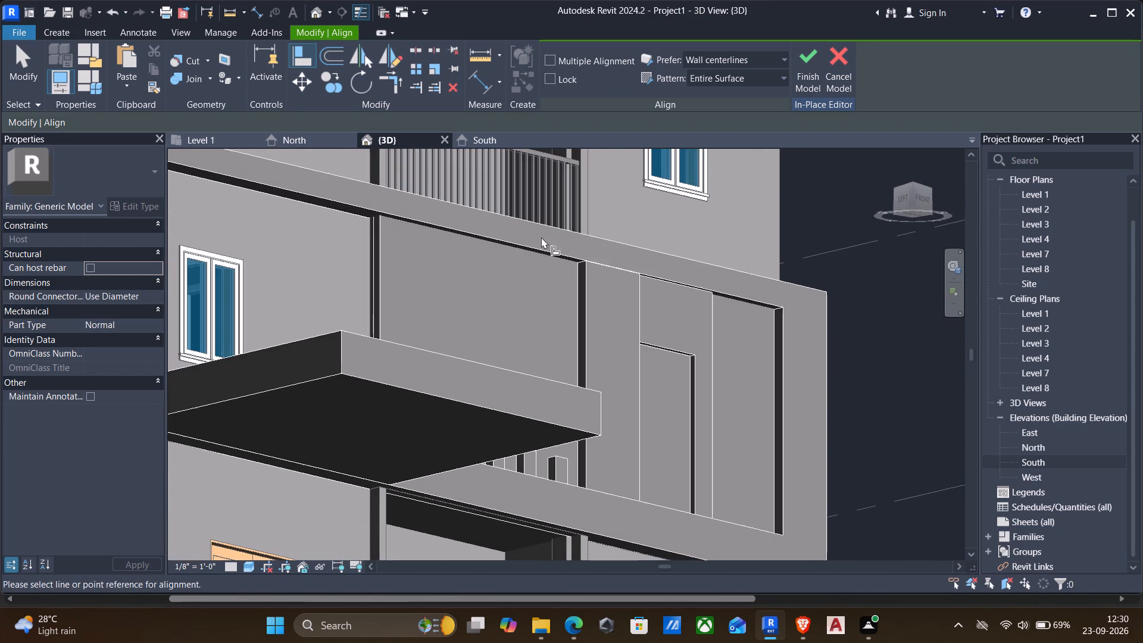
{"action": "left_click", "coordinate": [518, 246]}
{"action": "scroll", "coordinate": [519, 252], "scroll_direction": "down", "scroll_amount": 2}
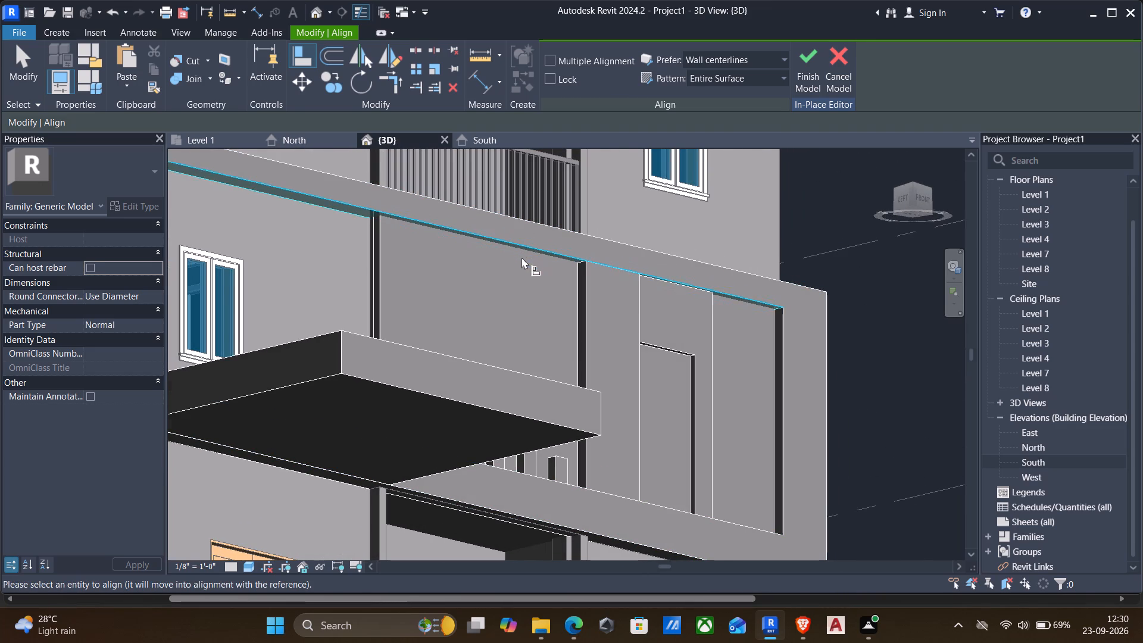
{"action": "scroll", "coordinate": [521, 257], "scroll_direction": "down", "scroll_amount": 2}
{"action": "middle_click_drag", "start_coordinate": [534, 271], "coordinate": [363, 382], "text": "shift"}
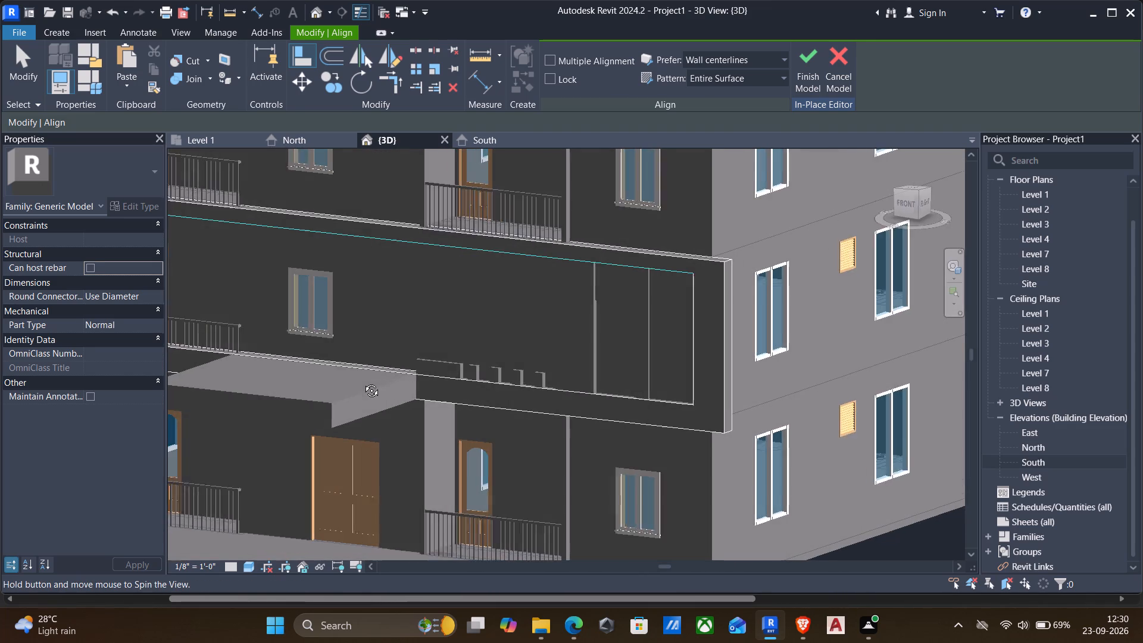
{"action": "middle_click_drag", "start_coordinate": [363, 382], "coordinate": [363, 382], "text": "shift"}
{"action": "scroll", "coordinate": [485, 360], "scroll_direction": "up", "scroll_amount": 4, "text": "ctrl"}
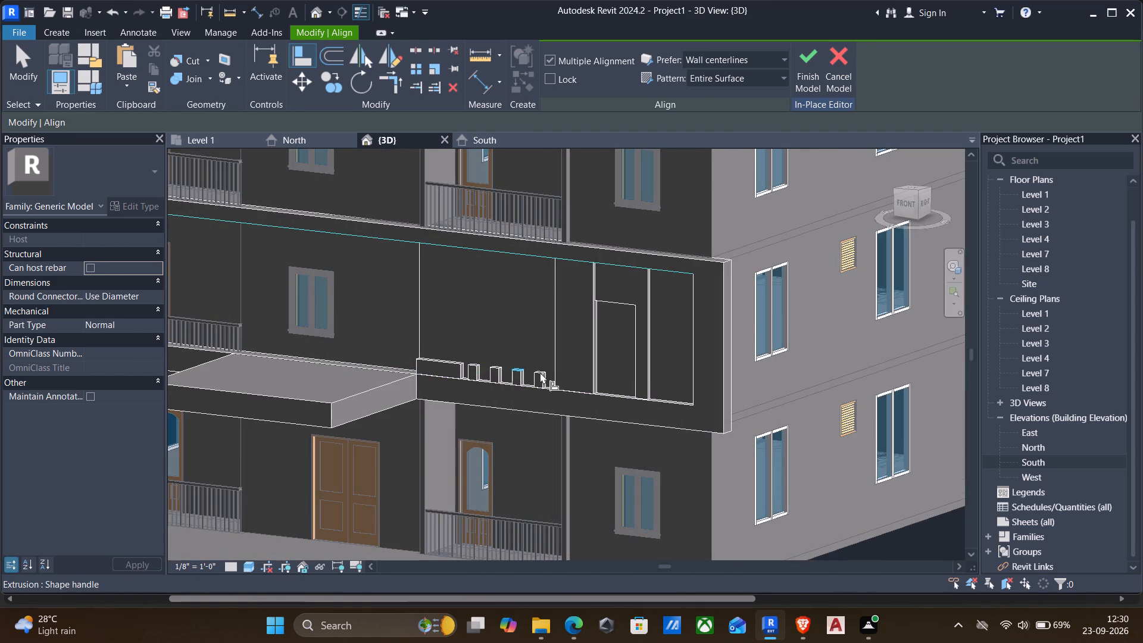
{"action": "left_click", "coordinate": [540, 372], "text": "ctrl"}
{"action": "left_click", "coordinate": [513, 367], "text": "ctrl"}
{"action": "left_click", "coordinate": [500, 366], "text": "ctrl"}
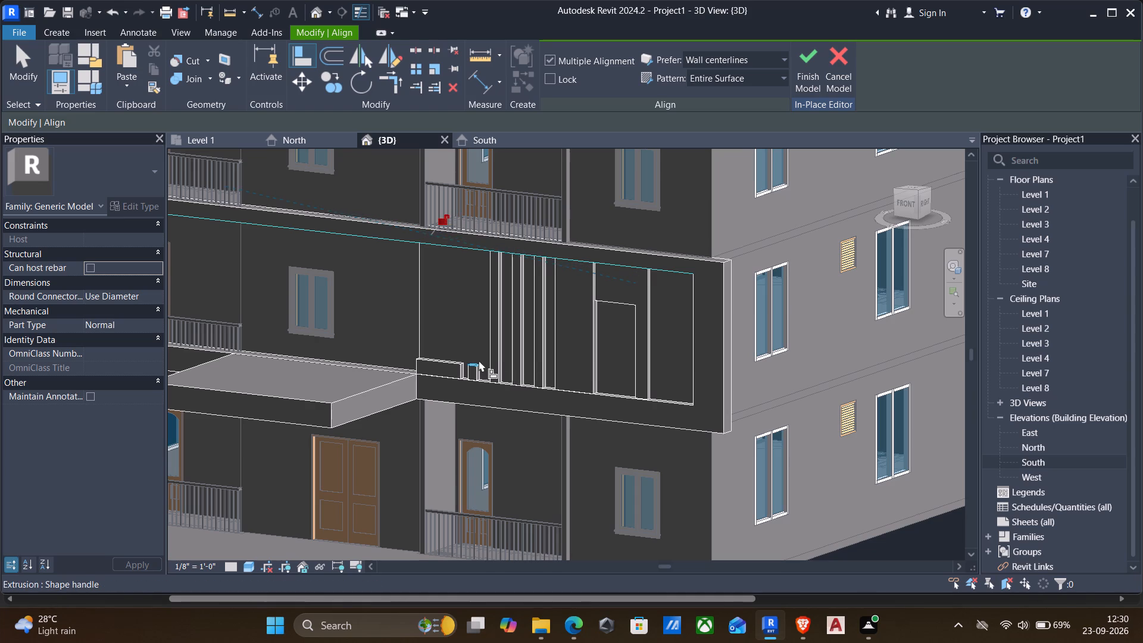
{"action": "left_click", "coordinate": [477, 360], "text": "ctrl"}
{"action": "left_click", "coordinate": [458, 362], "text": "ctrl"}
{"action": "scroll", "coordinate": [458, 362], "scroll_direction": "down", "scroll_amount": 4}
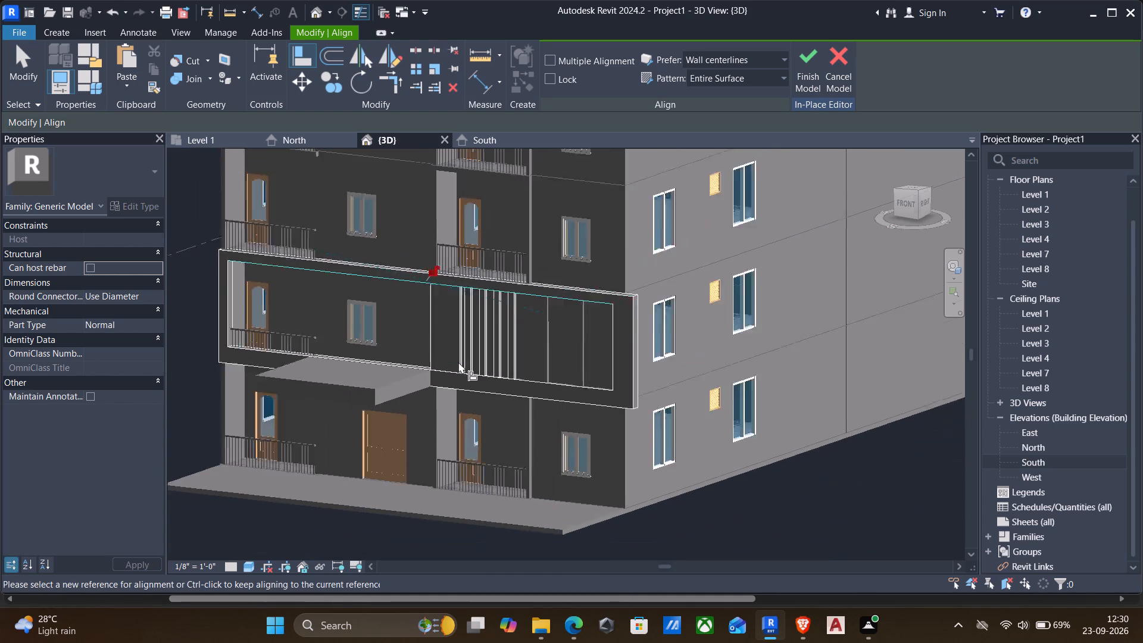
{"action": "key", "text": "Escape"}
{"action": "scroll", "coordinate": [499, 329], "scroll_direction": "down", "scroll_amount": 1}
{"action": "scroll", "coordinate": [489, 316], "scroll_direction": "up", "scroll_amount": 5}
{"action": "key", "text": "Escape"}
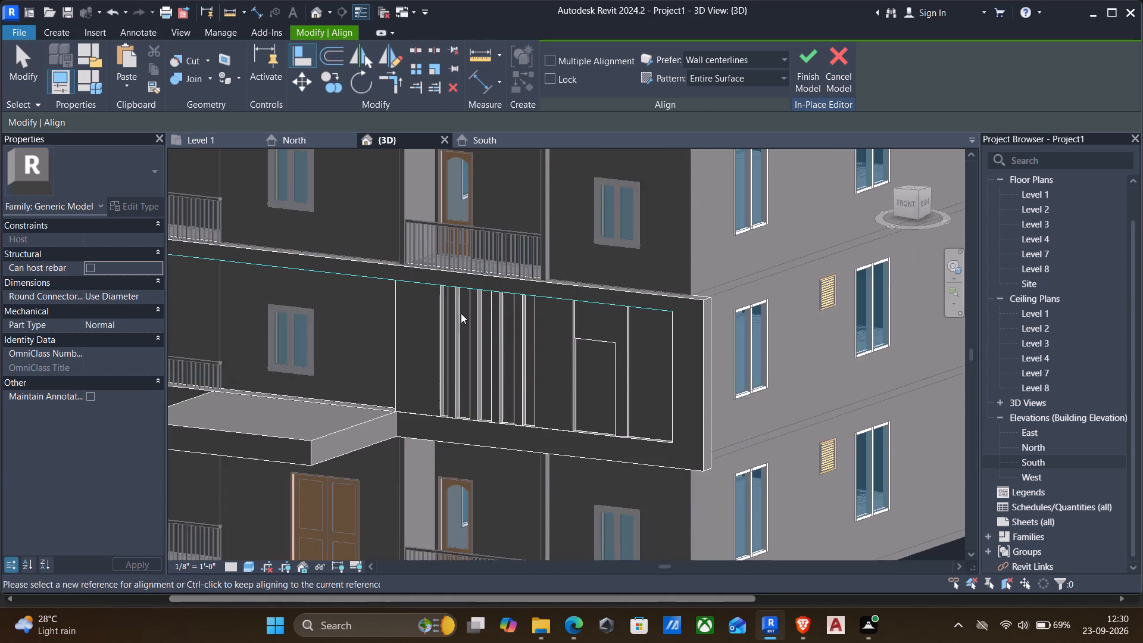
Finish the in-place model and dismiss the save reminder without saving.
{"action": "scroll", "coordinate": [450, 311], "scroll_direction": "up", "scroll_amount": 6}
{"action": "scroll", "coordinate": [432, 310], "scroll_direction": "down", "scroll_amount": 4}
{"action": "middle_click_drag", "start_coordinate": [411, 324], "coordinate": [396, 302]}
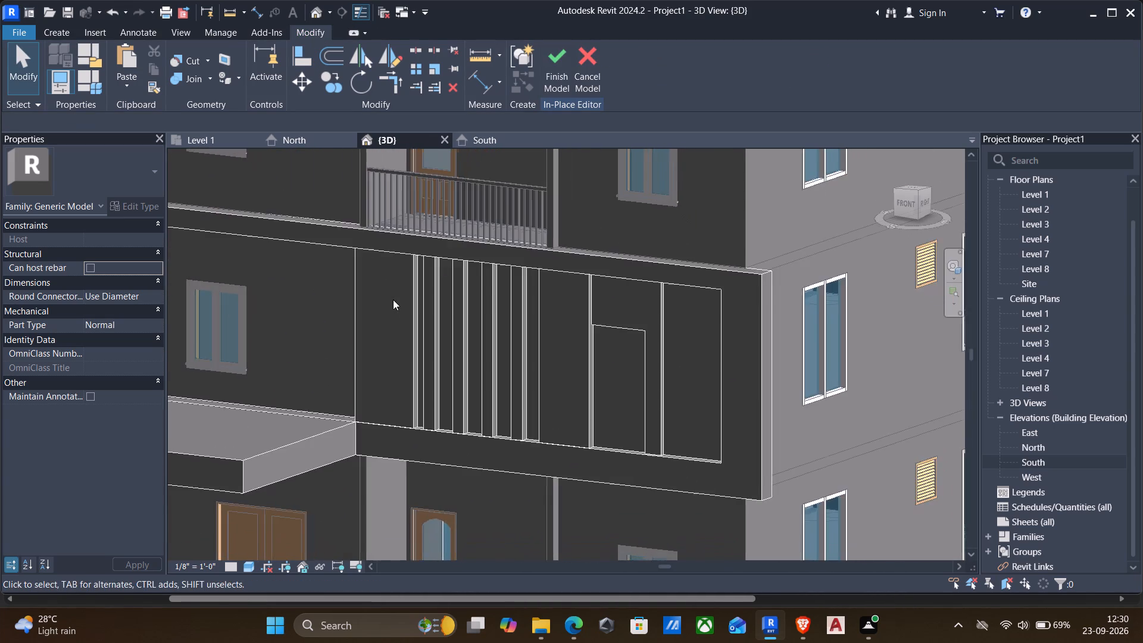
{"action": "scroll", "coordinate": [392, 307], "scroll_direction": "down", "scroll_amount": 3}
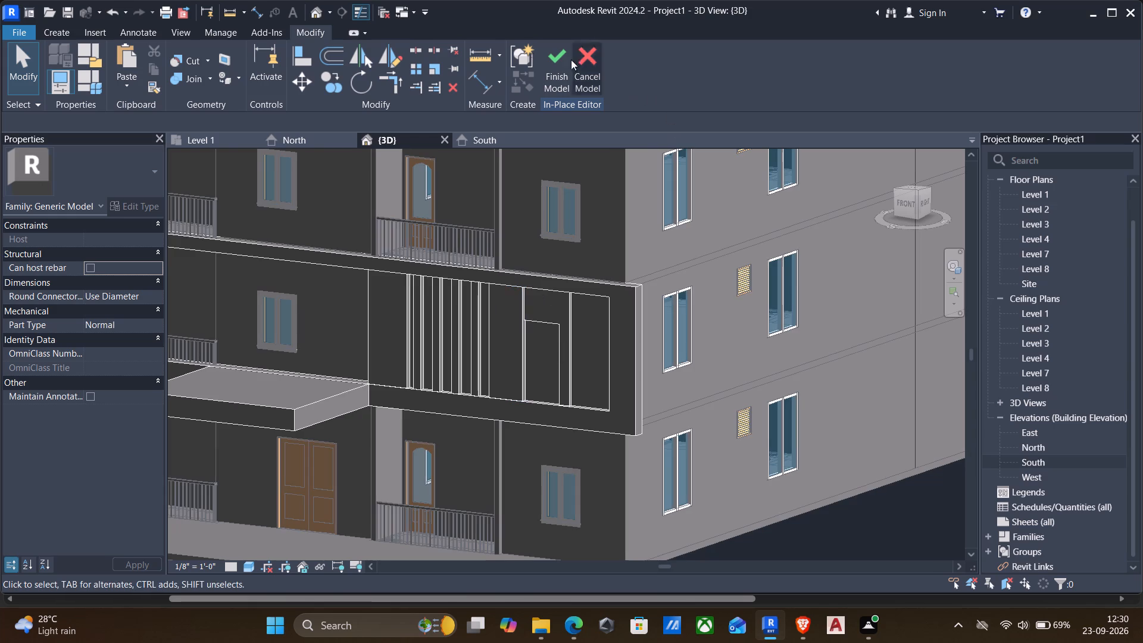
{"action": "left_click", "coordinate": [564, 57]}
{"action": "scroll", "coordinate": [516, 183], "scroll_direction": "down", "scroll_amount": 3}
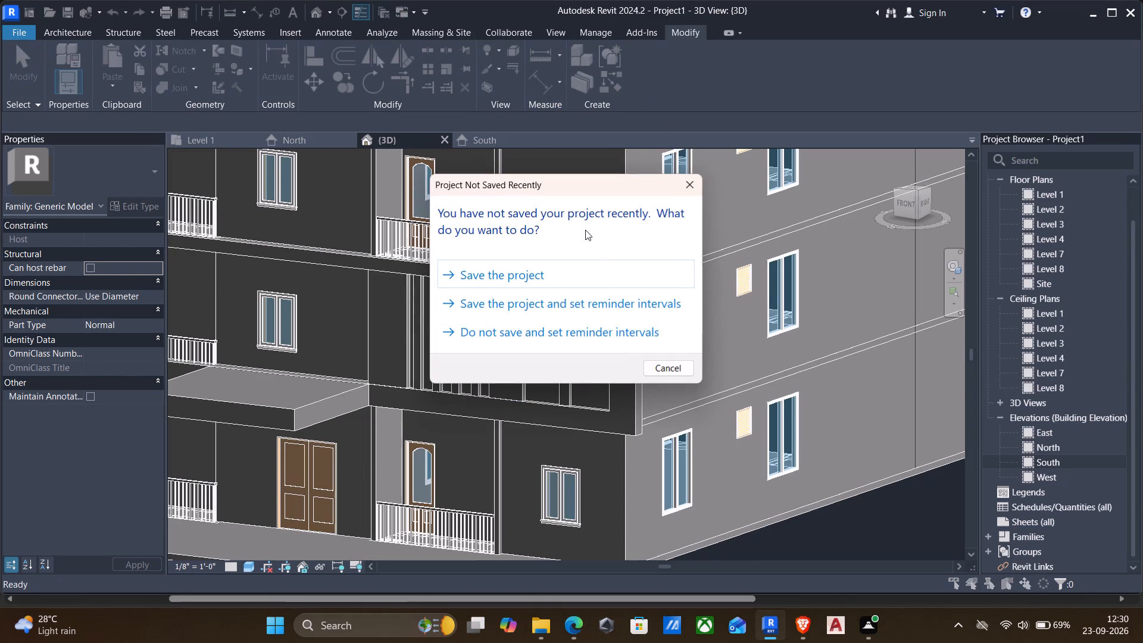
{"action": "left_click", "coordinate": [666, 367]}
Reopen the front frame and canopy generic model for in-place editing.
{"action": "scroll", "coordinate": [637, 362], "scroll_direction": "down", "scroll_amount": 3}
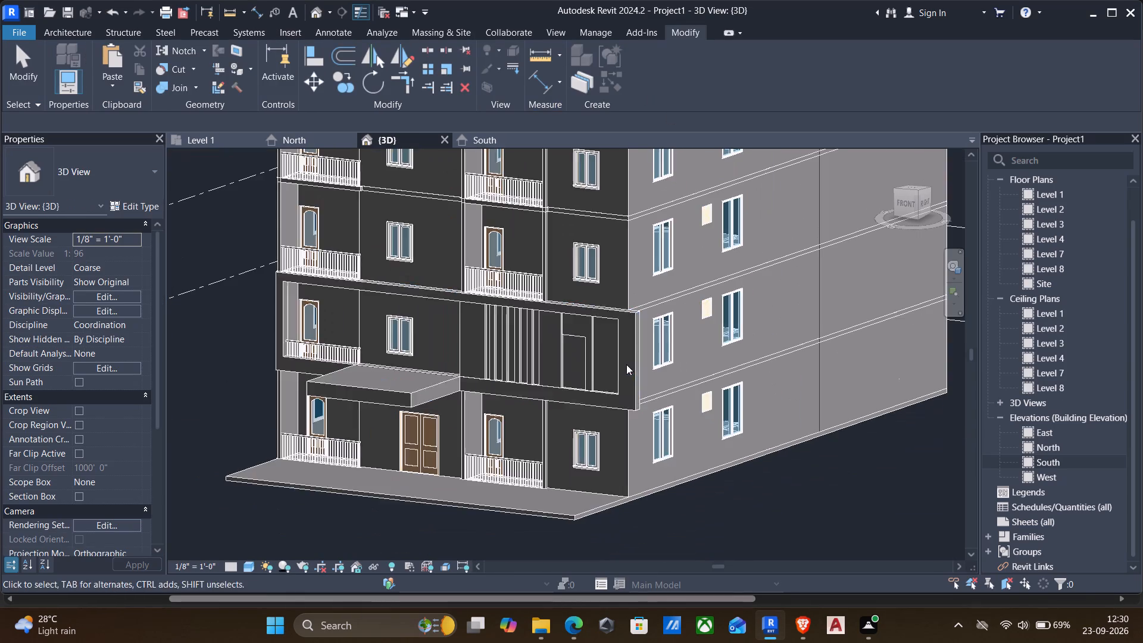
{"action": "middle_click_drag", "start_coordinate": [621, 366], "coordinate": [758, 389], "text": "shift"}
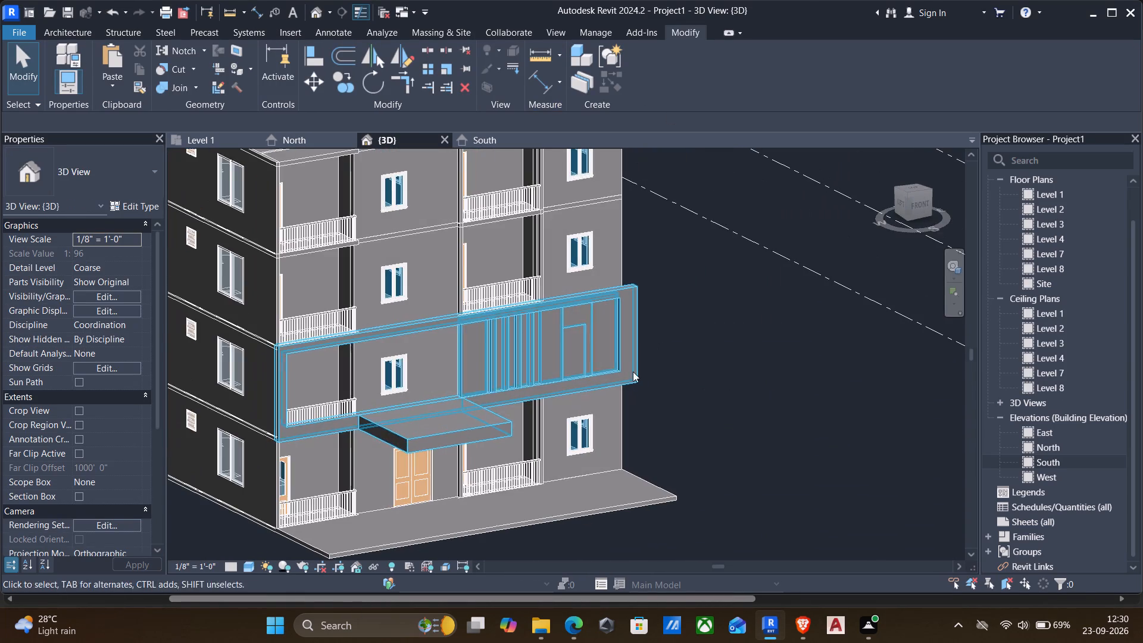
{"action": "scroll", "coordinate": [578, 351], "scroll_direction": "up", "scroll_amount": 5}
{"action": "scroll", "coordinate": [324, 323], "scroll_direction": "up", "scroll_amount": 4}
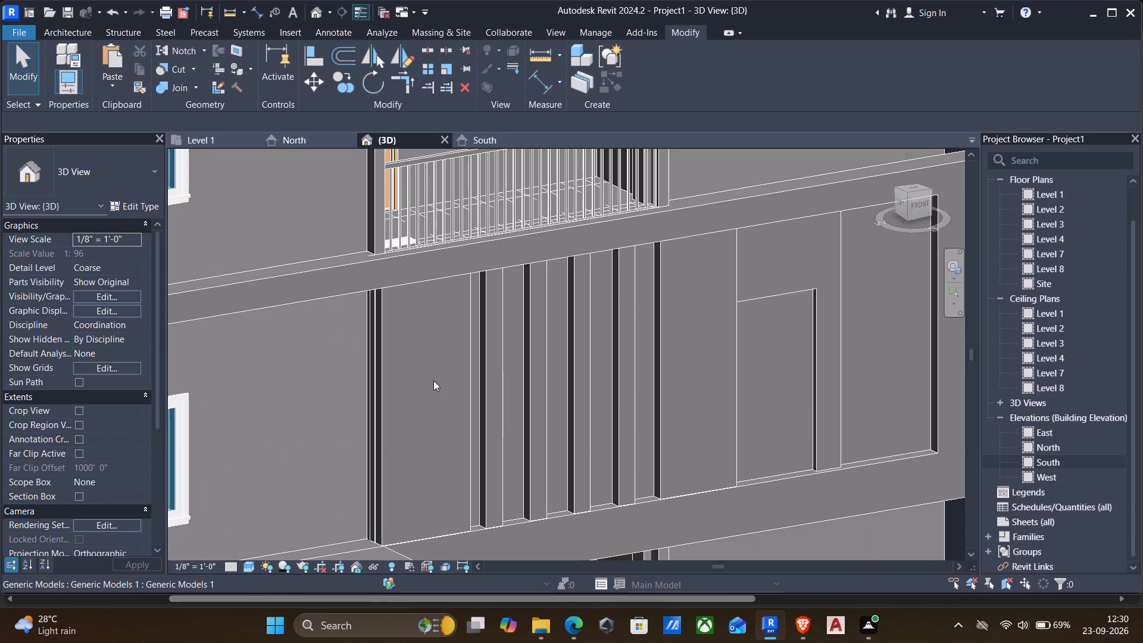
{"action": "scroll", "coordinate": [436, 382], "scroll_direction": "down", "scroll_amount": 3}
{"action": "left_click", "coordinate": [471, 395]}
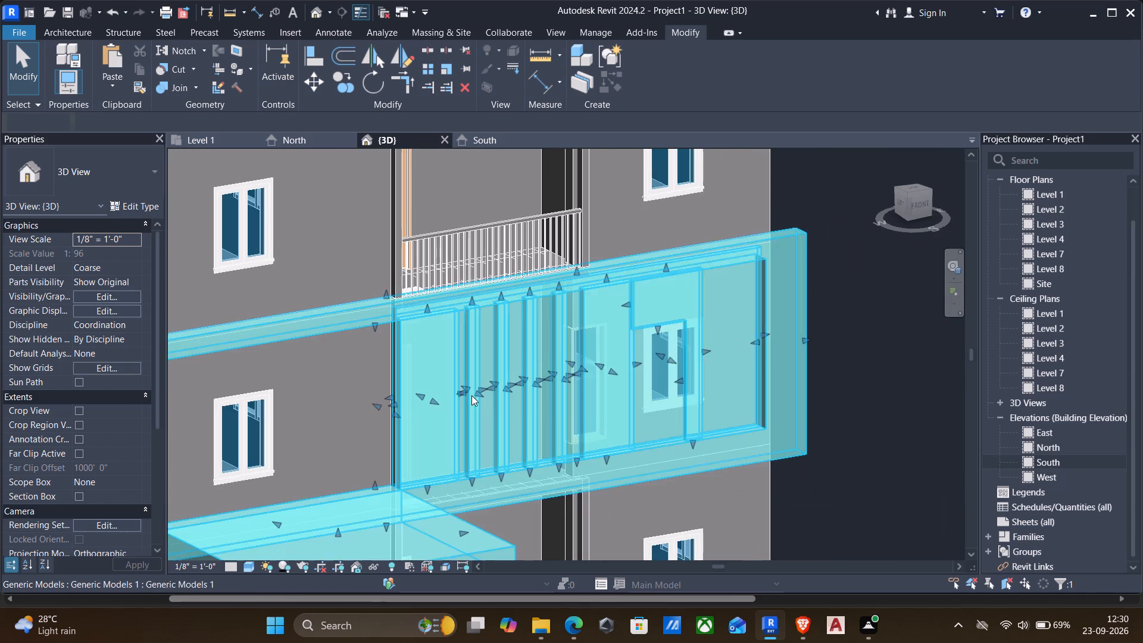
{"action": "scroll", "coordinate": [447, 353], "scroll_direction": "down", "scroll_amount": 3}
{"action": "left_click", "coordinate": [642, 73]}
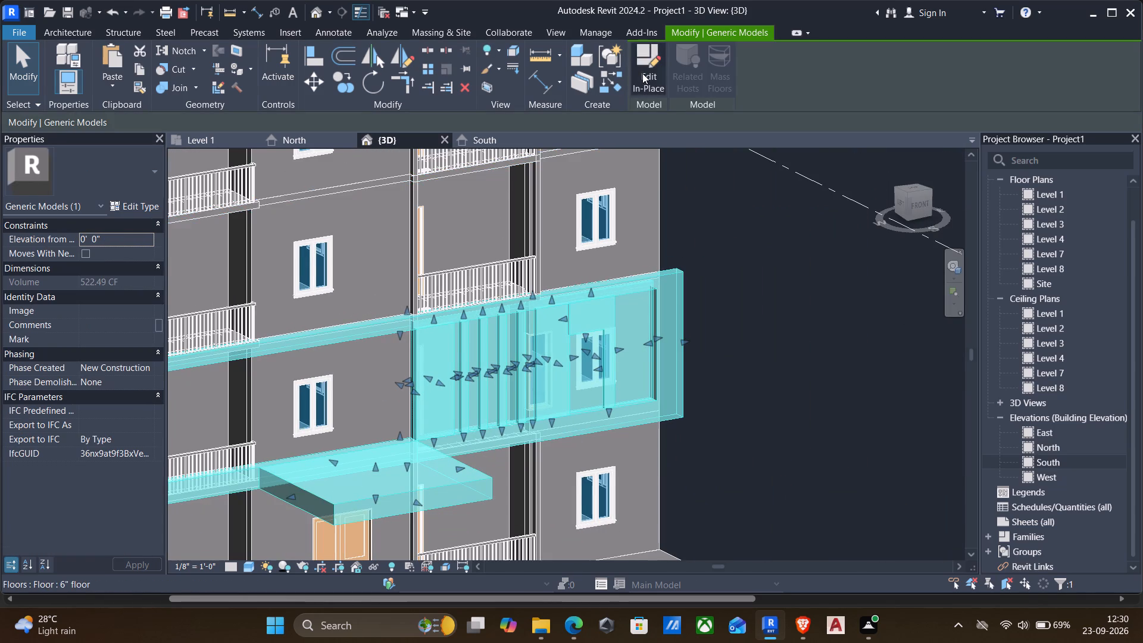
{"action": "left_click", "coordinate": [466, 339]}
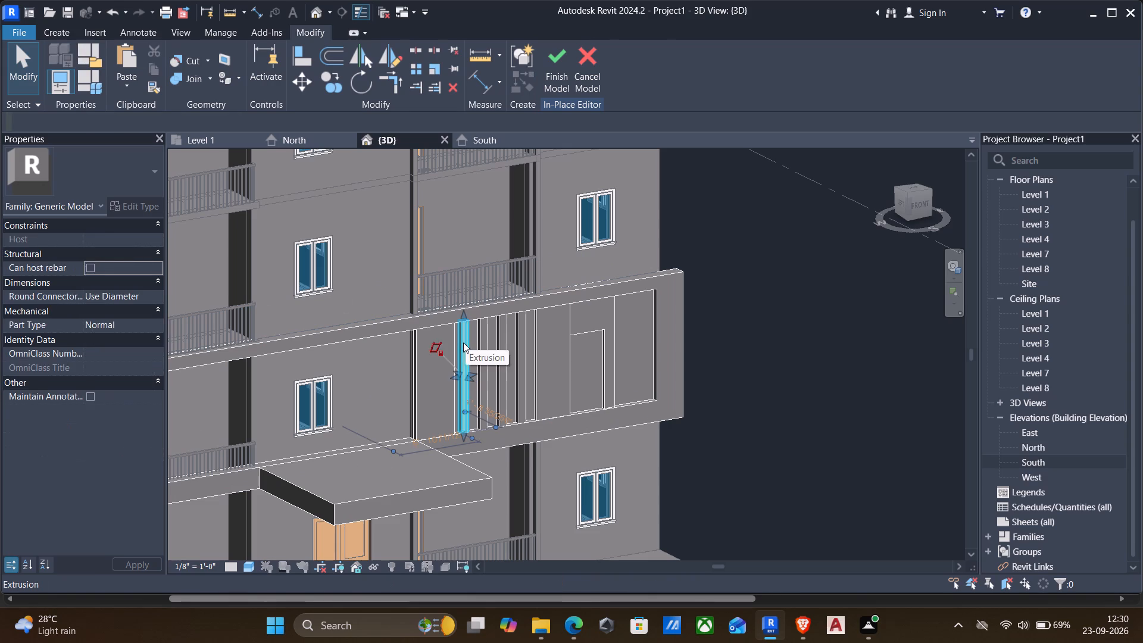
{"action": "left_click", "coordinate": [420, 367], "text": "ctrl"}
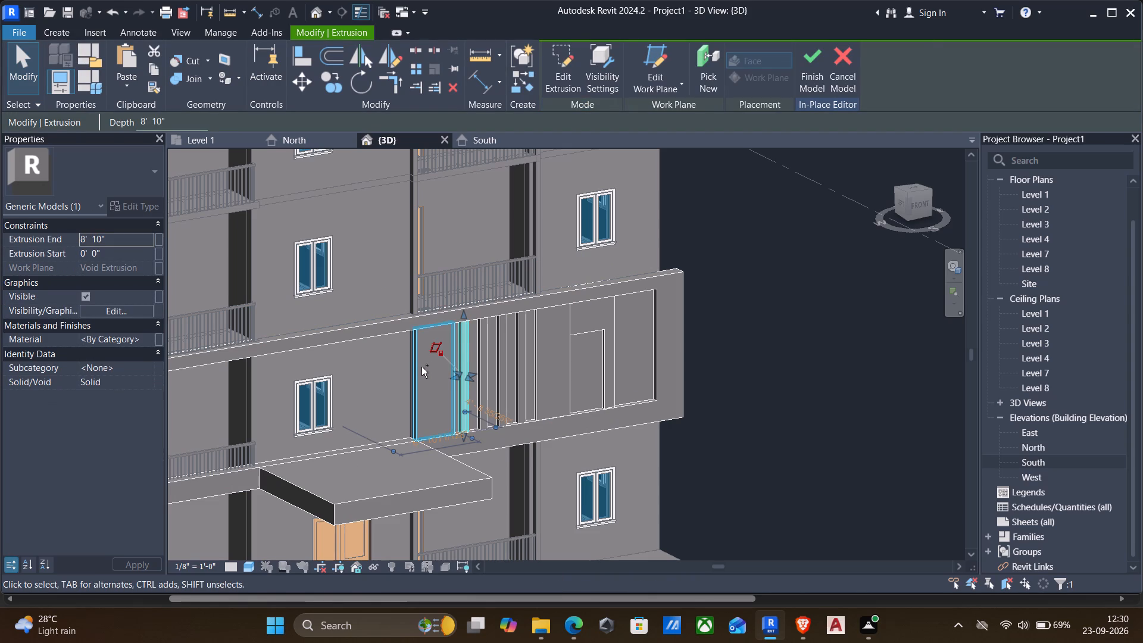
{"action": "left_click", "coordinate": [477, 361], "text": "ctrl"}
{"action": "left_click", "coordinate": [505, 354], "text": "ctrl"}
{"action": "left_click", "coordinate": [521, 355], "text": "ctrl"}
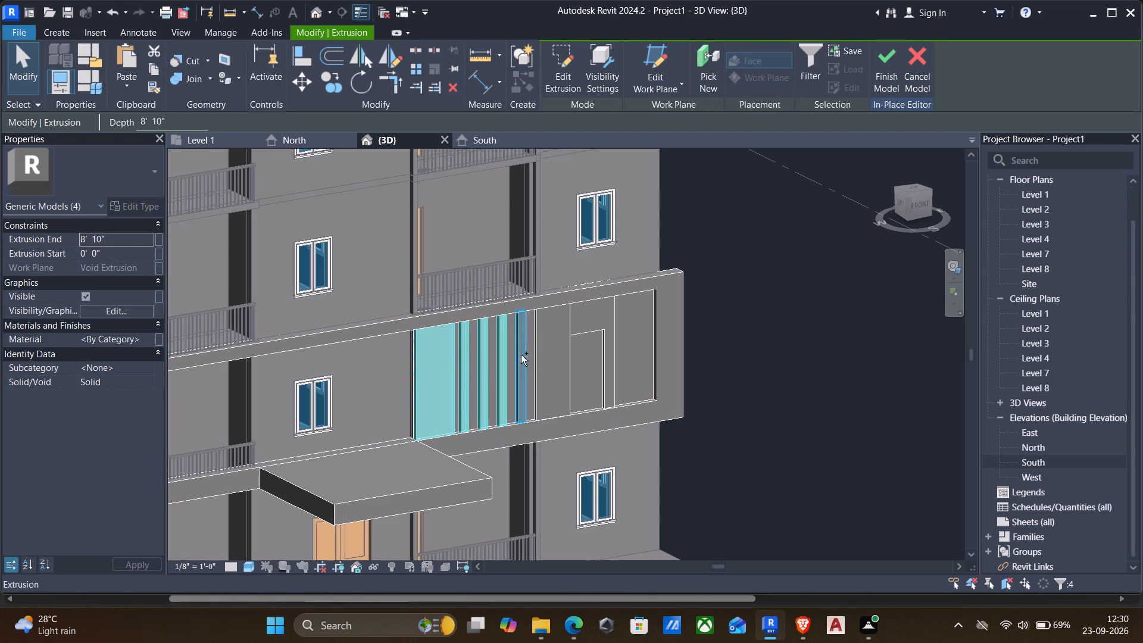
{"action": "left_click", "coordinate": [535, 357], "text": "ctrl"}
Assign the Gypsum Wall Board material to the four narrow blocks and the two wide blocks flanking them, and finish the in-place model.
{"action": "left_click", "coordinate": [569, 356]}
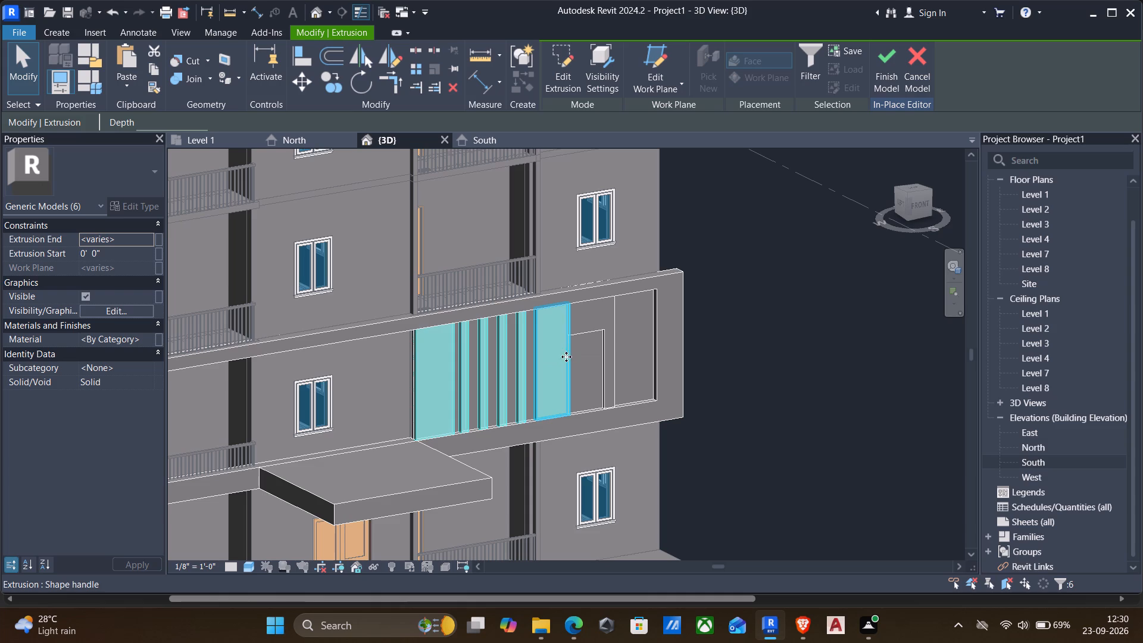
{"action": "left_click", "coordinate": [521, 379], "text": "ctrl"}
{"action": "left_click", "coordinate": [507, 396], "text": "ctrl"}
{"action": "left_click", "coordinate": [489, 392], "text": "ctrl"}
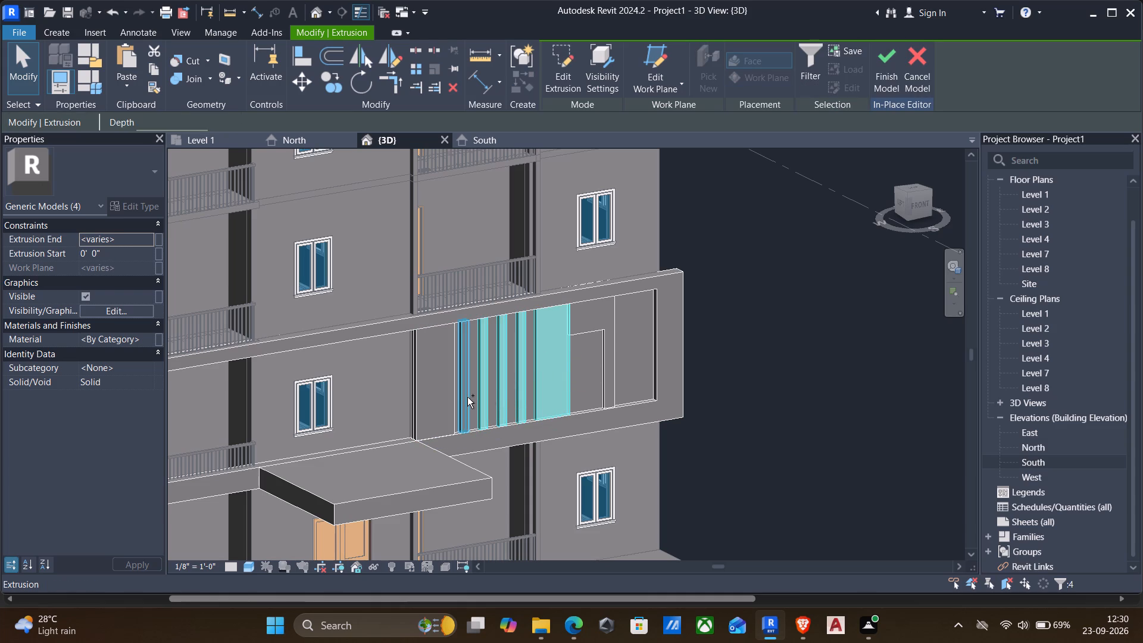
{"action": "left_click", "coordinate": [467, 397], "text": "ctrl"}
{"action": "left_click", "coordinate": [414, 414], "text": "ctrl"}
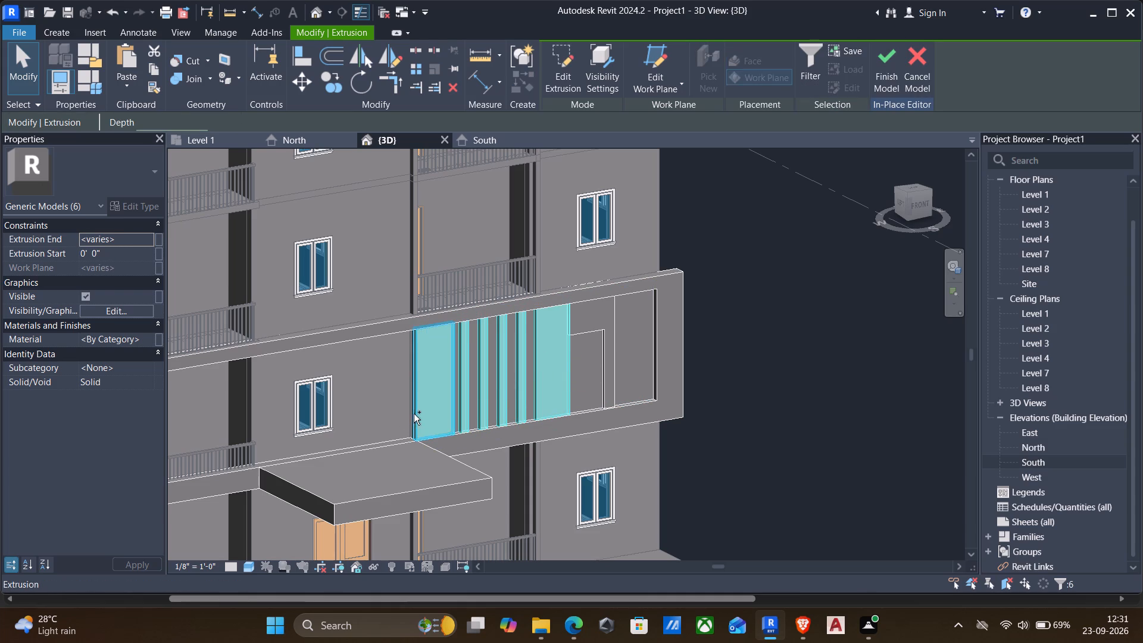
{"action": "scroll", "coordinate": [414, 414], "scroll_direction": "down", "scroll_amount": 3}
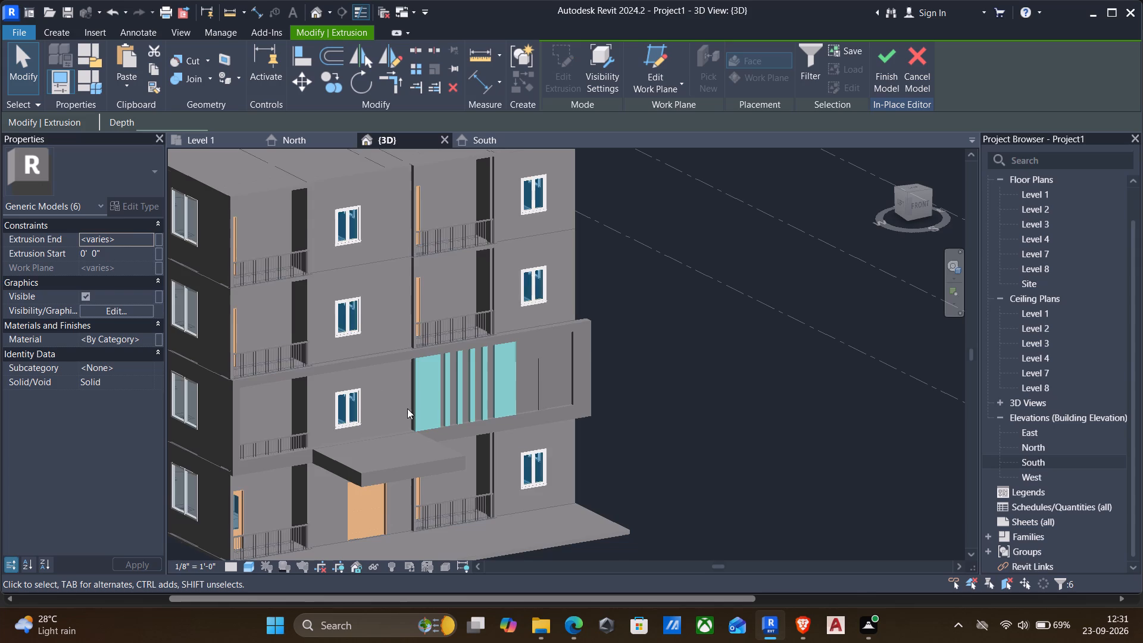
{"action": "left_click", "coordinate": [145, 342]}
{"action": "left_click", "coordinate": [147, 341]}
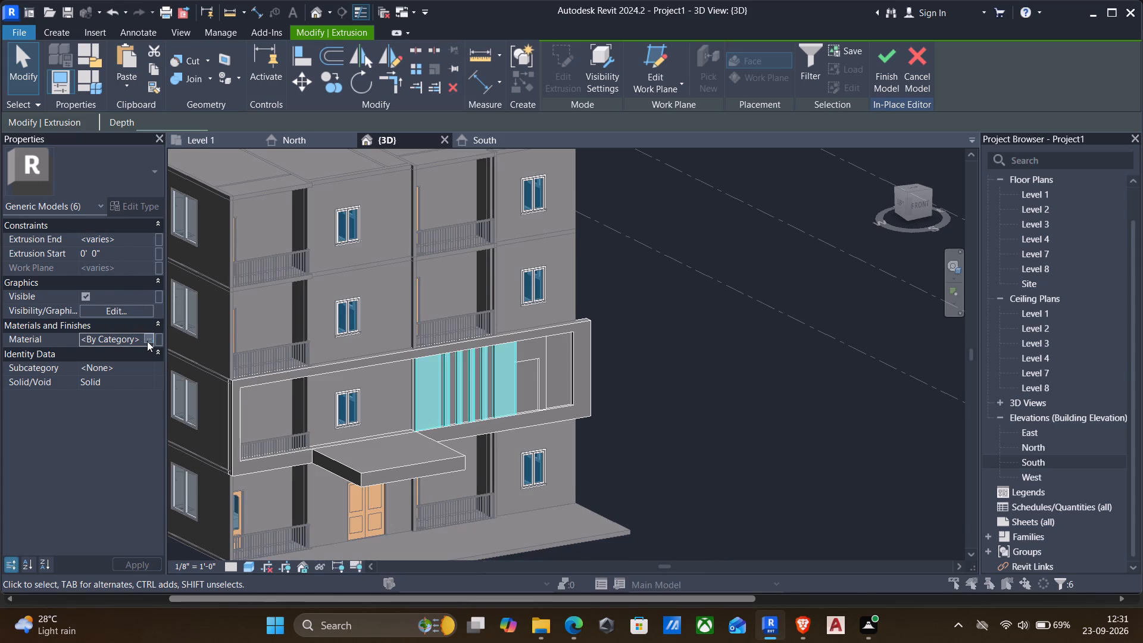
{"action": "left_click", "coordinate": [147, 341]}
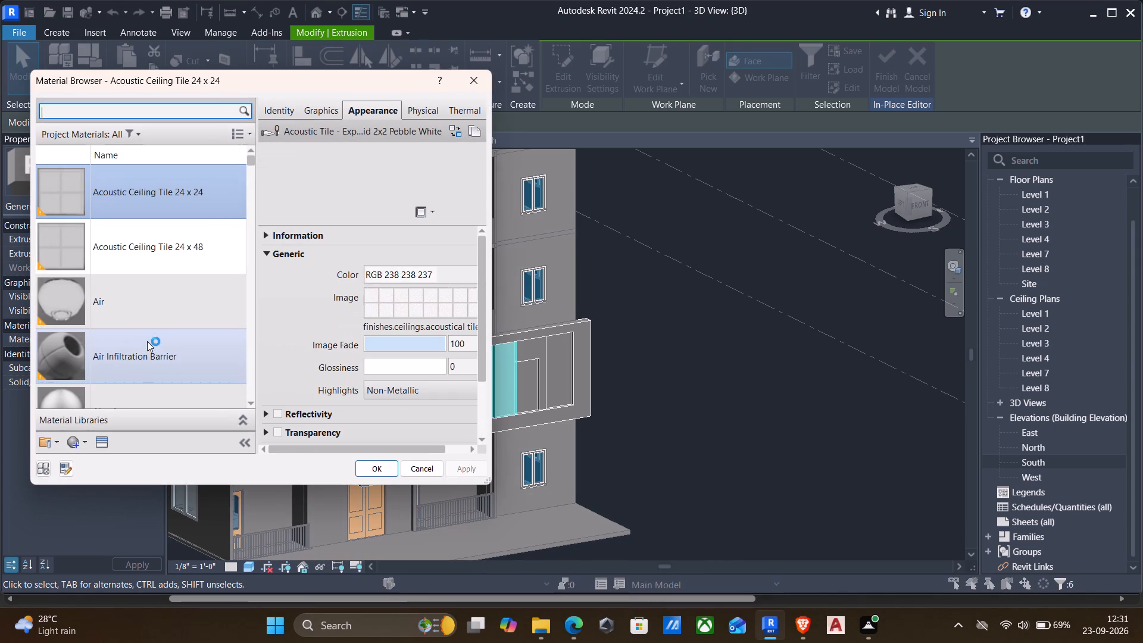
{"action": "scroll", "coordinate": [129, 310], "scroll_direction": "down", "scroll_amount": 14}
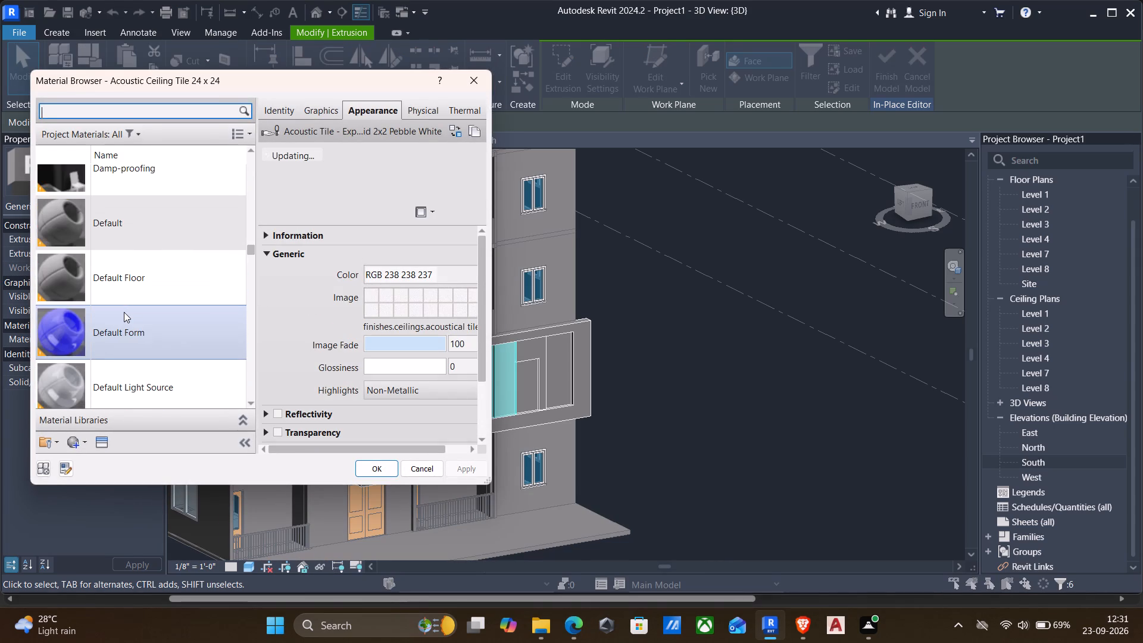
{"action": "scroll", "coordinate": [124, 312], "scroll_direction": "up", "scroll_amount": 2}
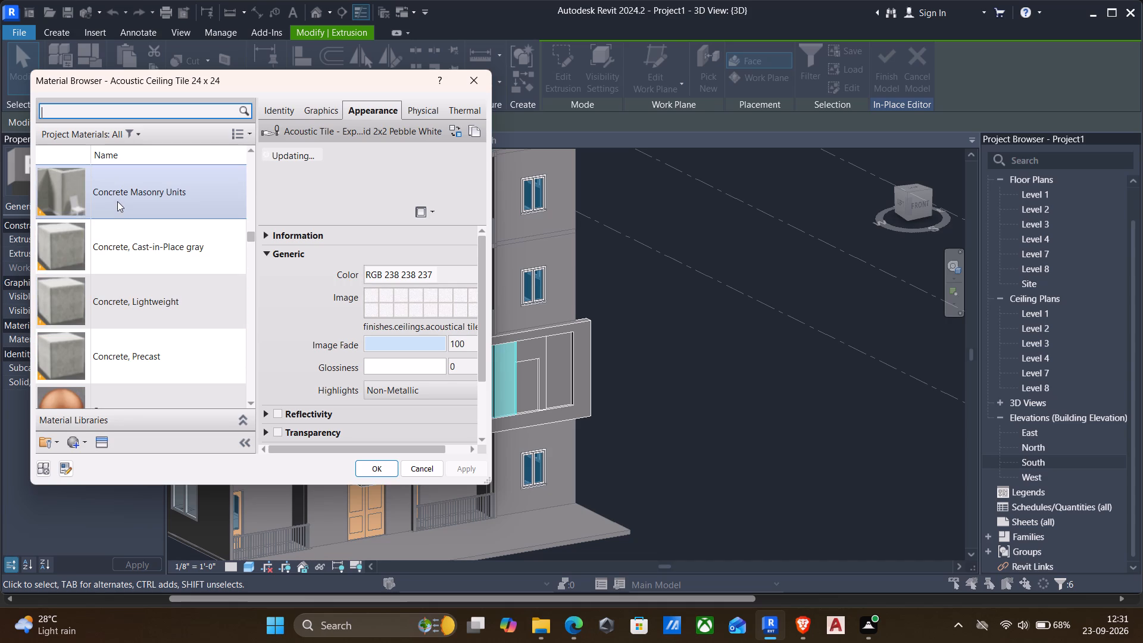
{"action": "left_click", "coordinate": [117, 201]}
{"action": "scroll", "coordinate": [105, 338], "scroll_direction": "down", "scroll_amount": 10}
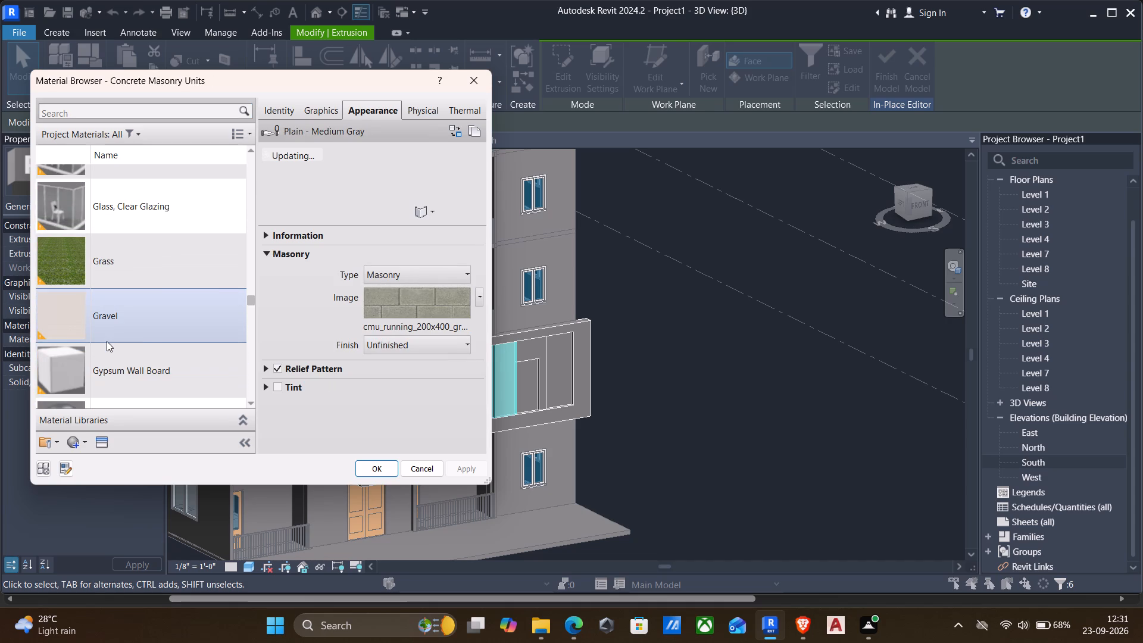
{"action": "left_click", "coordinate": [120, 362]}
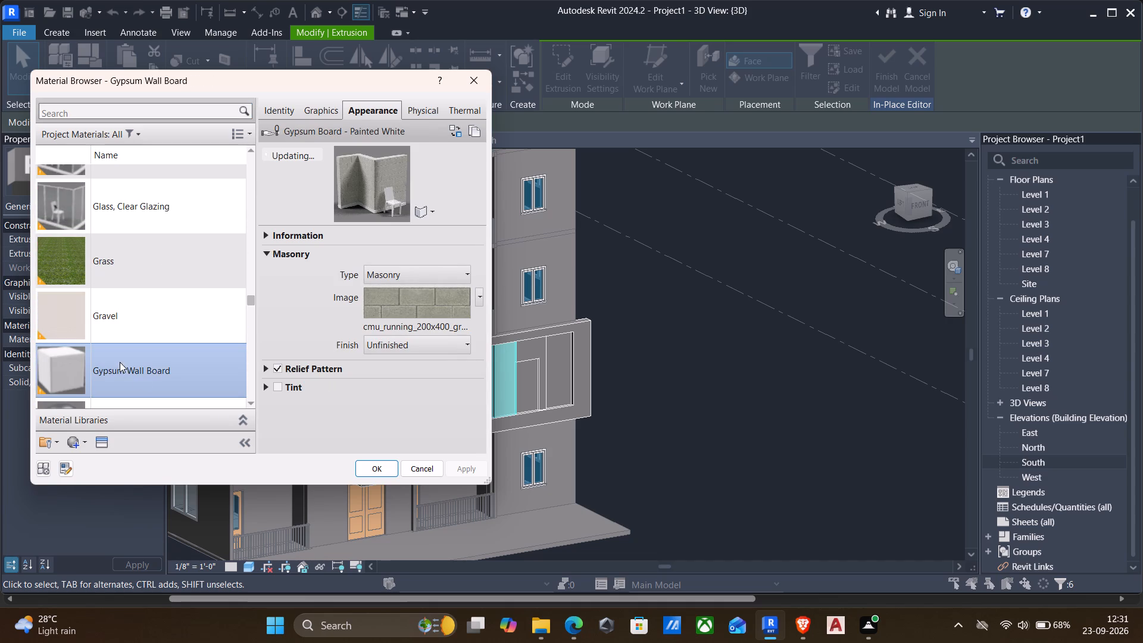
{"action": "left_click", "coordinate": [379, 466]}
{"action": "key", "text": "Escape"}
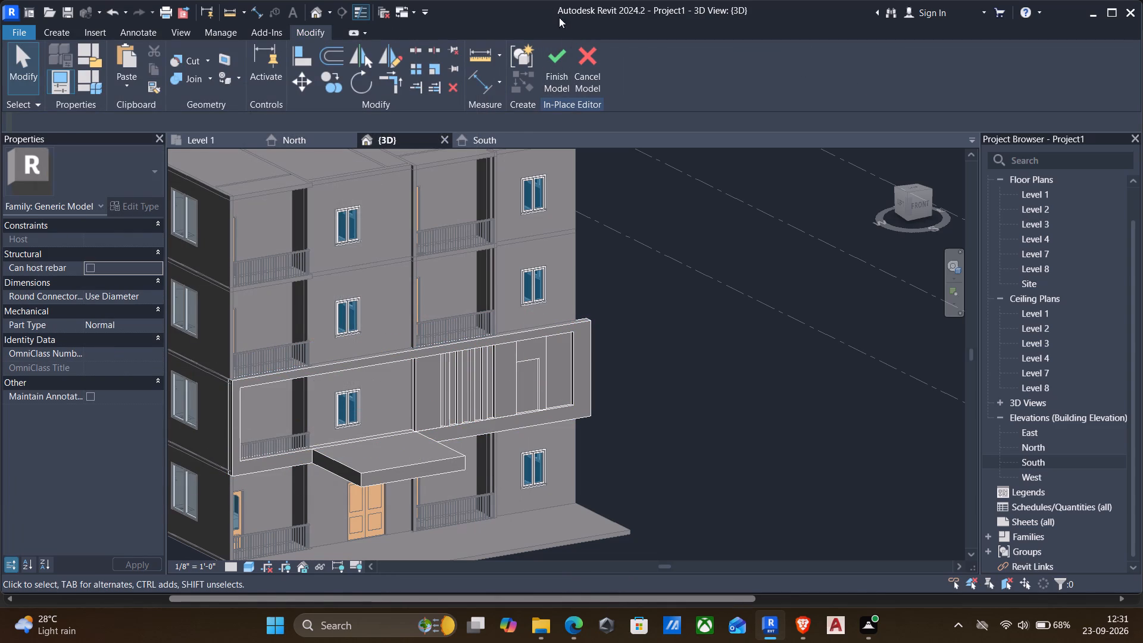
{"action": "left_click", "coordinate": [559, 51]}
Set the 3D view's visual style to Realistic and check the materials on the building's front.
{"action": "scroll", "coordinate": [457, 354], "scroll_direction": "up", "scroll_amount": 3}
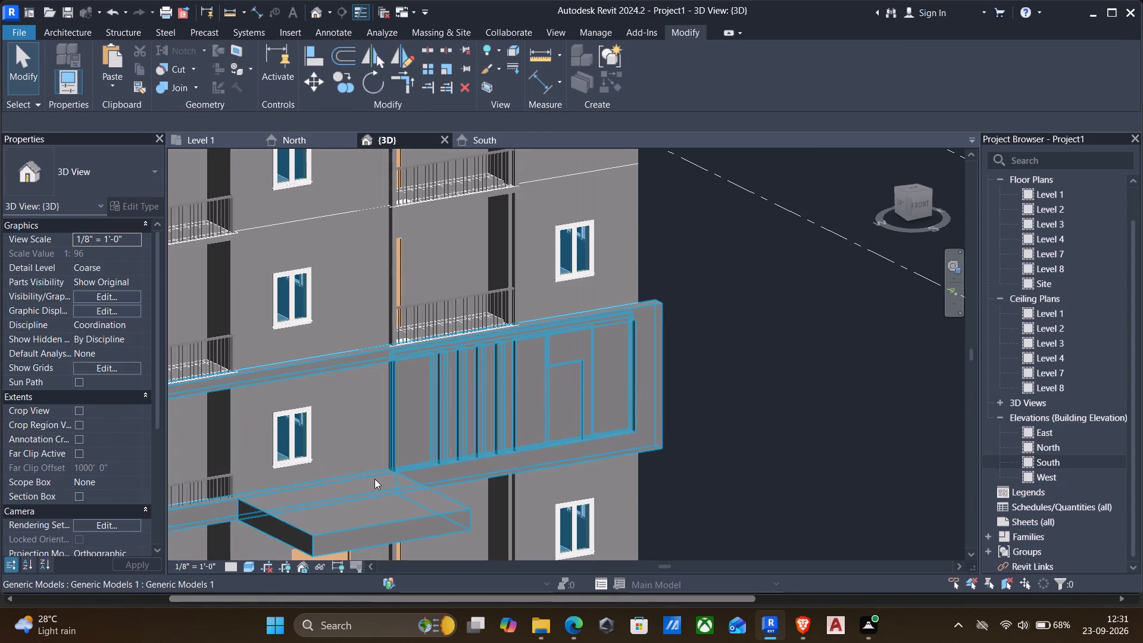
{"action": "left_click", "coordinate": [252, 564]}
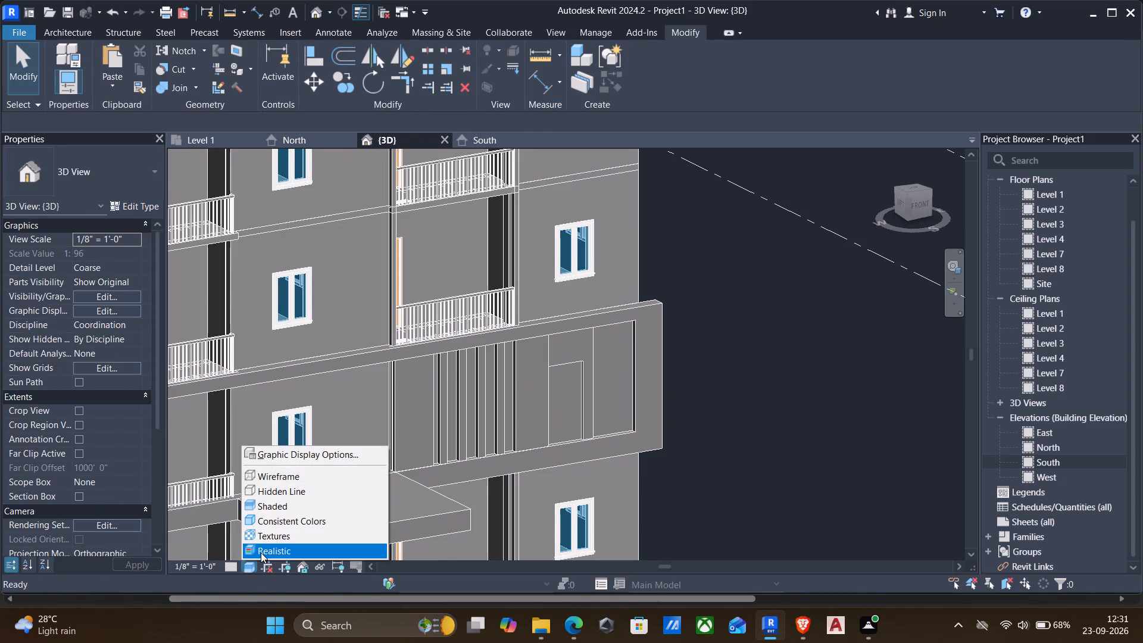
{"action": "left_click", "coordinate": [261, 553]}
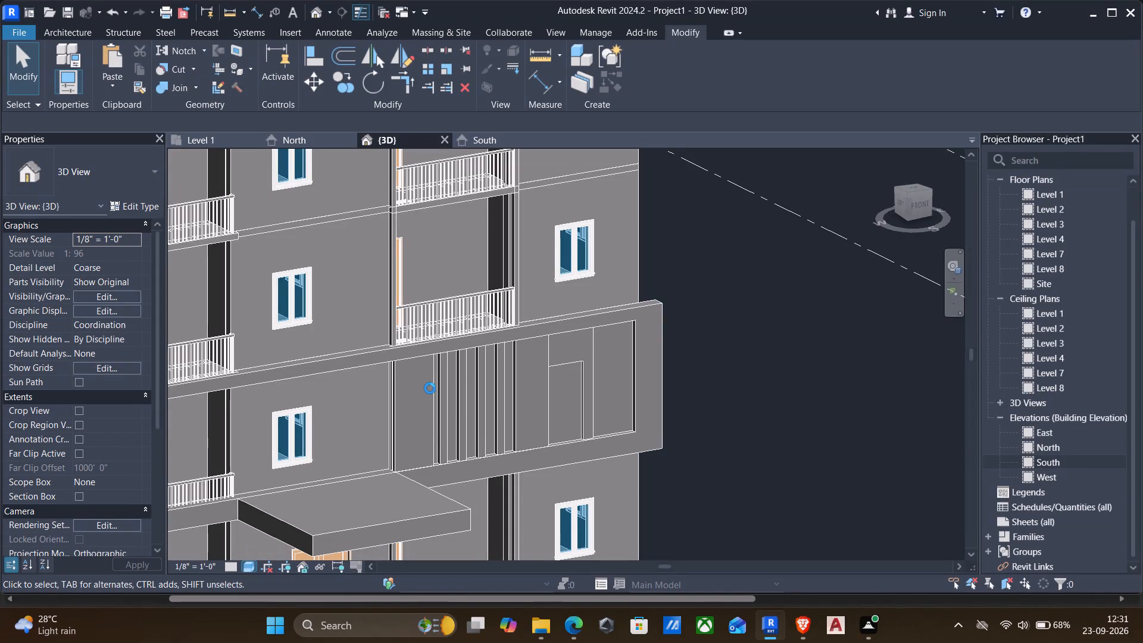
{"action": "scroll", "coordinate": [430, 388], "scroll_direction": "up", "scroll_amount": 1}
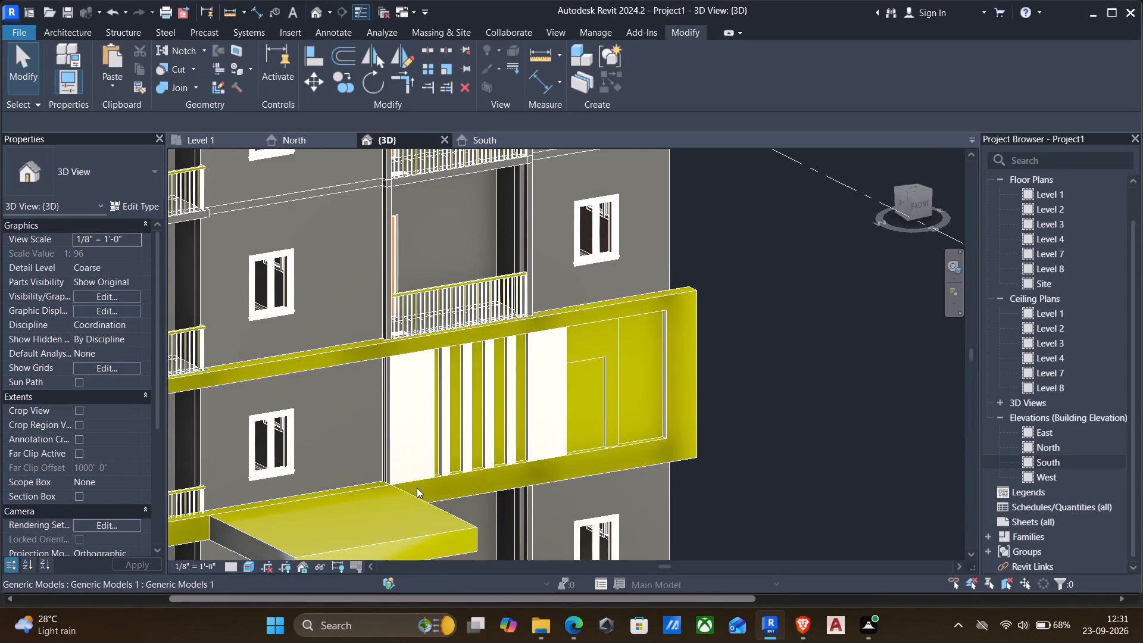
{"action": "scroll", "coordinate": [417, 488], "scroll_direction": "down", "scroll_amount": 2}
{"action": "middle_click_drag", "start_coordinate": [412, 438], "coordinate": [440, 365]}
{"action": "scroll", "coordinate": [389, 422], "scroll_direction": "down", "scroll_amount": 3}
{"action": "middle_click_drag", "start_coordinate": [380, 423], "coordinate": [401, 389]}
{"action": "scroll", "coordinate": [402, 394], "scroll_direction": "down", "scroll_amount": 1}
{"action": "middle_click_drag", "start_coordinate": [401, 396], "coordinate": [406, 427]}
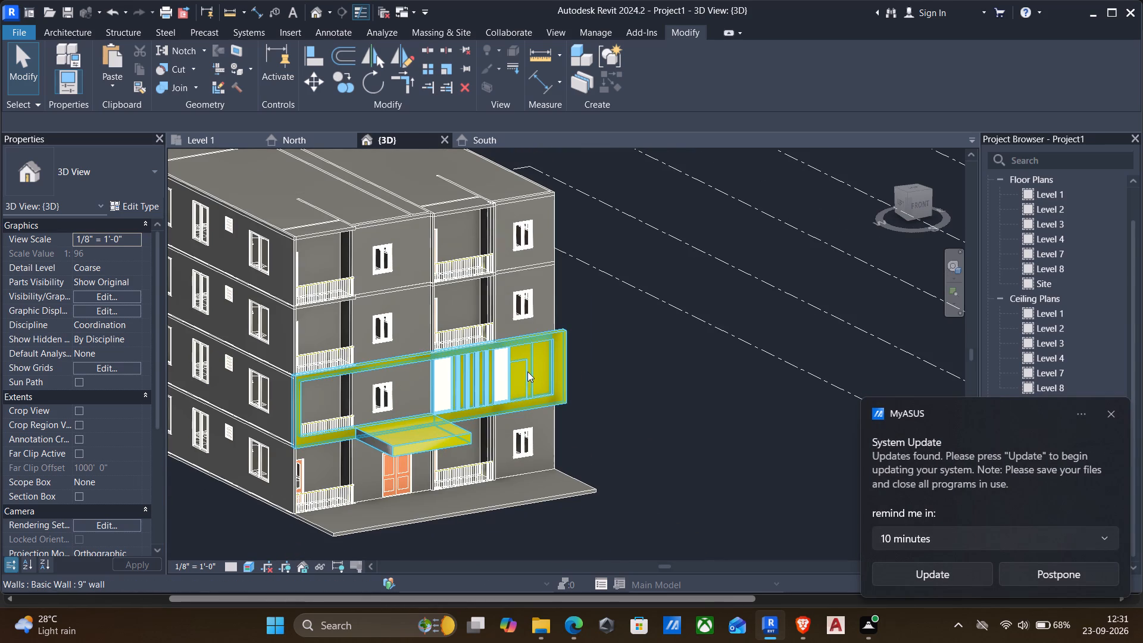
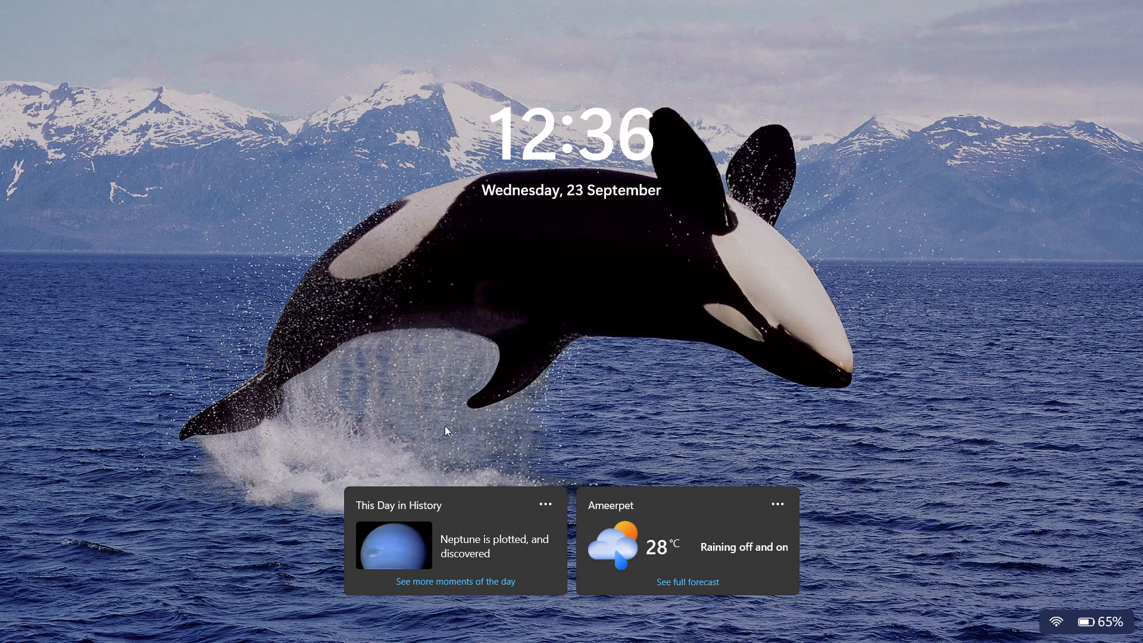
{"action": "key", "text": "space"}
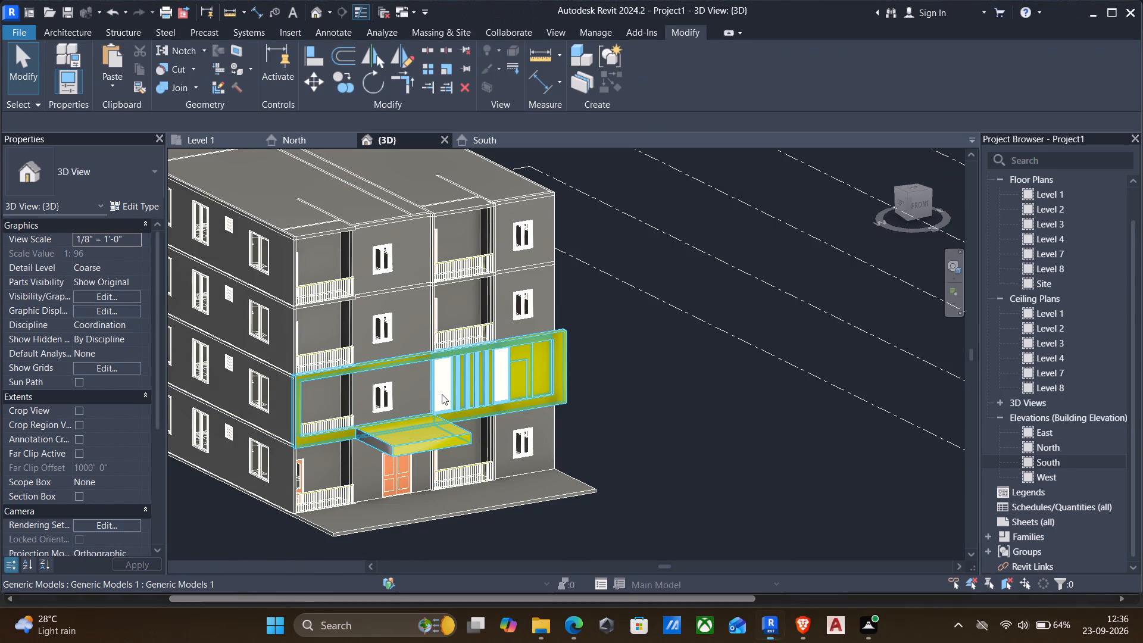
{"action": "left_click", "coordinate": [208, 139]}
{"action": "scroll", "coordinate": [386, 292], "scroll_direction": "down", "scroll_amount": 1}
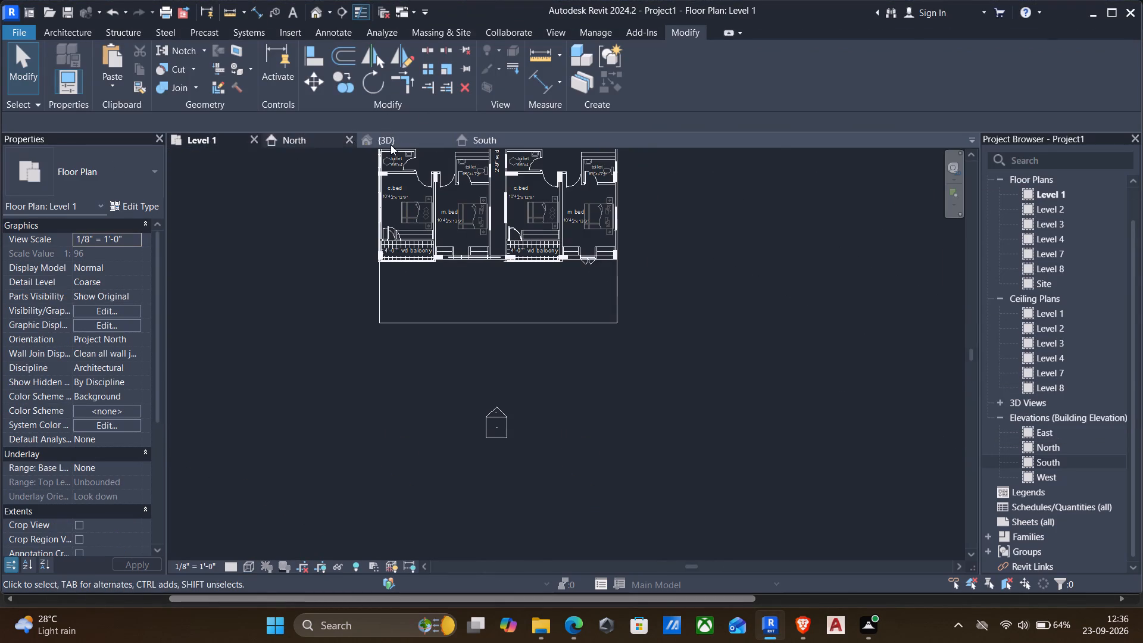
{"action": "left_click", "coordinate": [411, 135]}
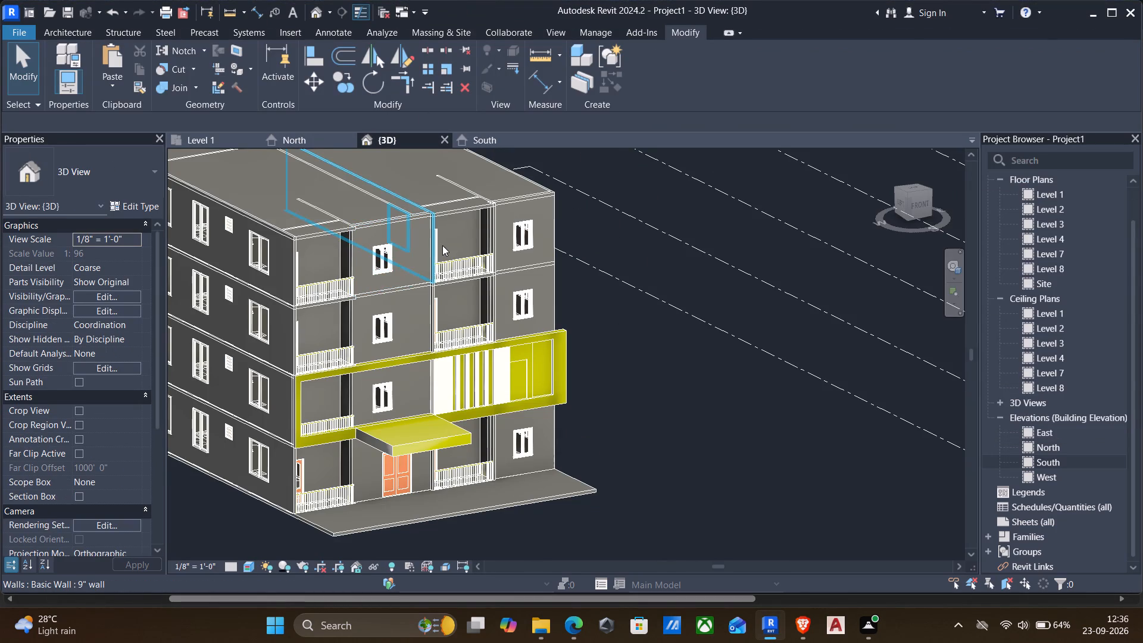
Reopen the front frame and canopy generic model for in-place editing.
{"action": "middle_click_drag", "start_coordinate": [451, 250], "coordinate": [470, 224]}
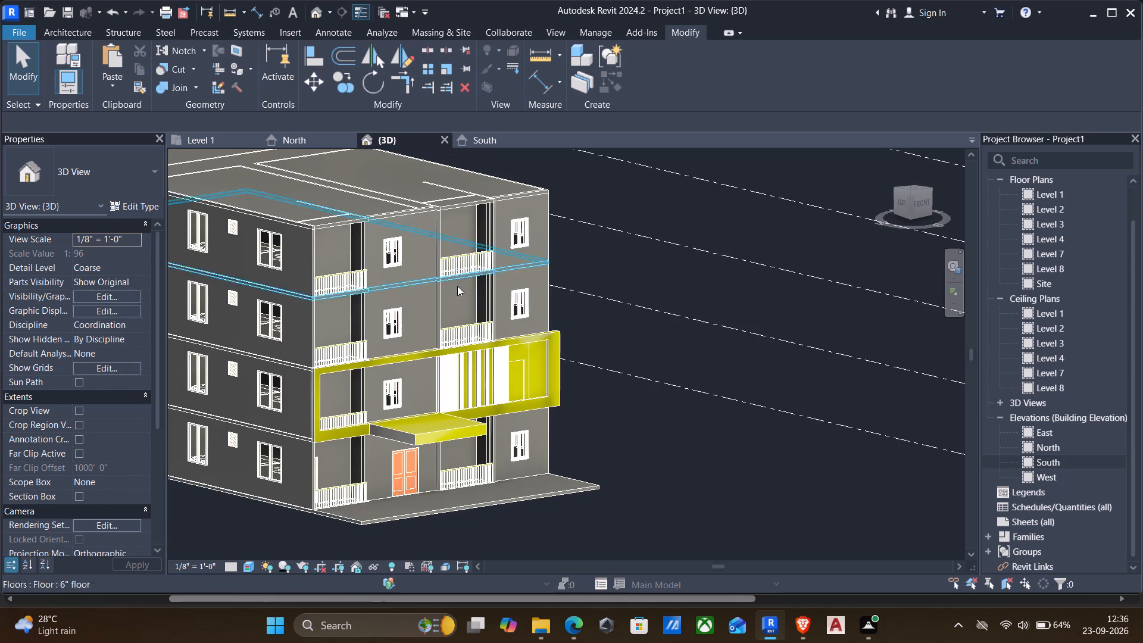
{"action": "scroll", "coordinate": [481, 368], "scroll_direction": "up", "scroll_amount": 2}
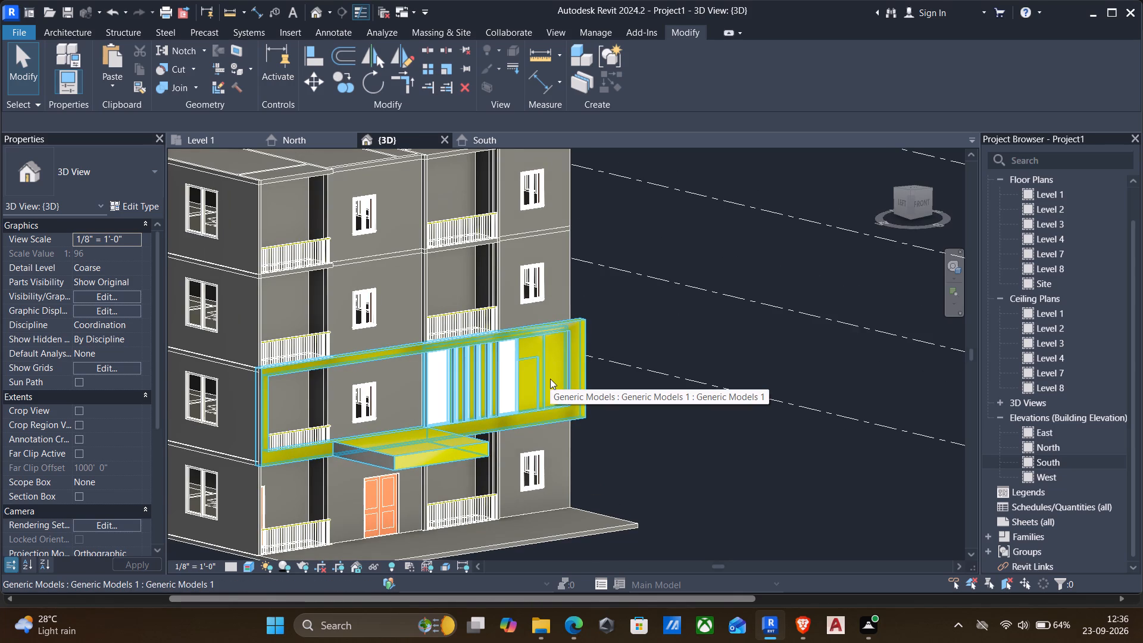
{"action": "scroll", "coordinate": [568, 385], "scroll_direction": "up", "scroll_amount": 4}
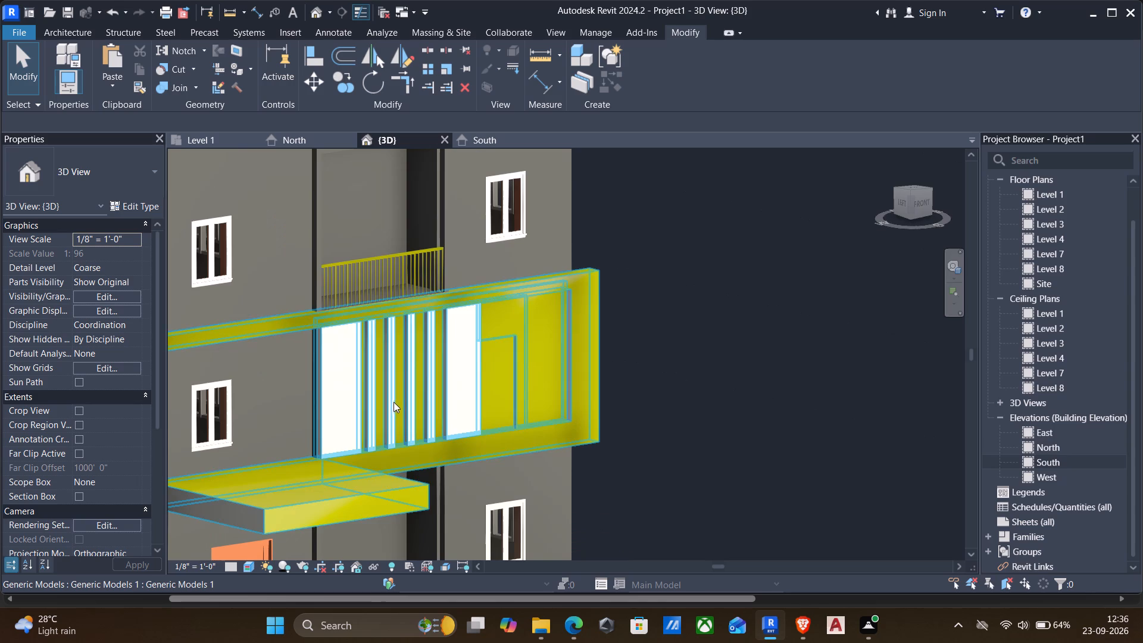
{"action": "middle_click_drag", "start_coordinate": [763, 361], "coordinate": [614, 404], "text": "shift"}
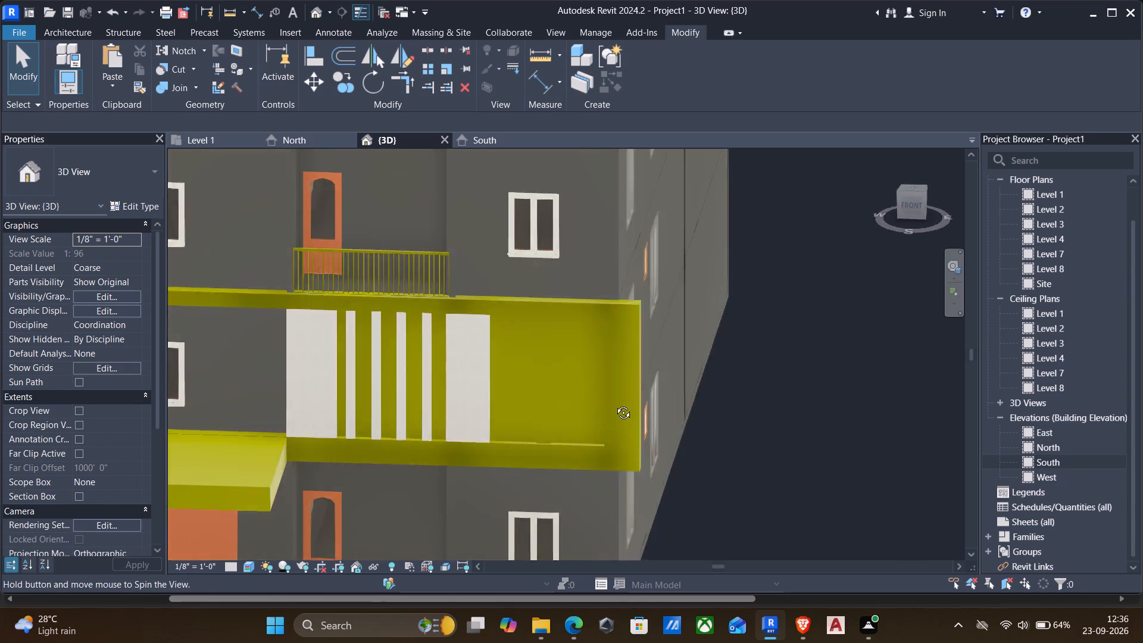
{"action": "middle_click_drag", "start_coordinate": [614, 404], "coordinate": [544, 399], "text": "shift"}
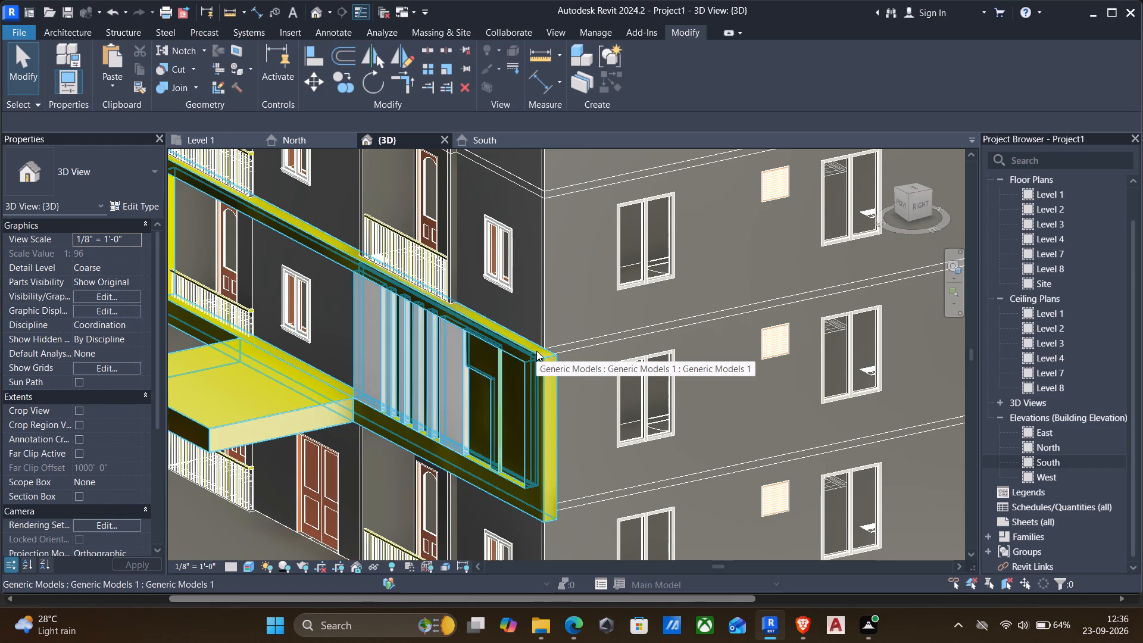
{"action": "scroll", "coordinate": [498, 363], "scroll_direction": "down", "scroll_amount": 1}
{"action": "middle_click_drag", "start_coordinate": [502, 366], "coordinate": [527, 360], "text": "shift"}
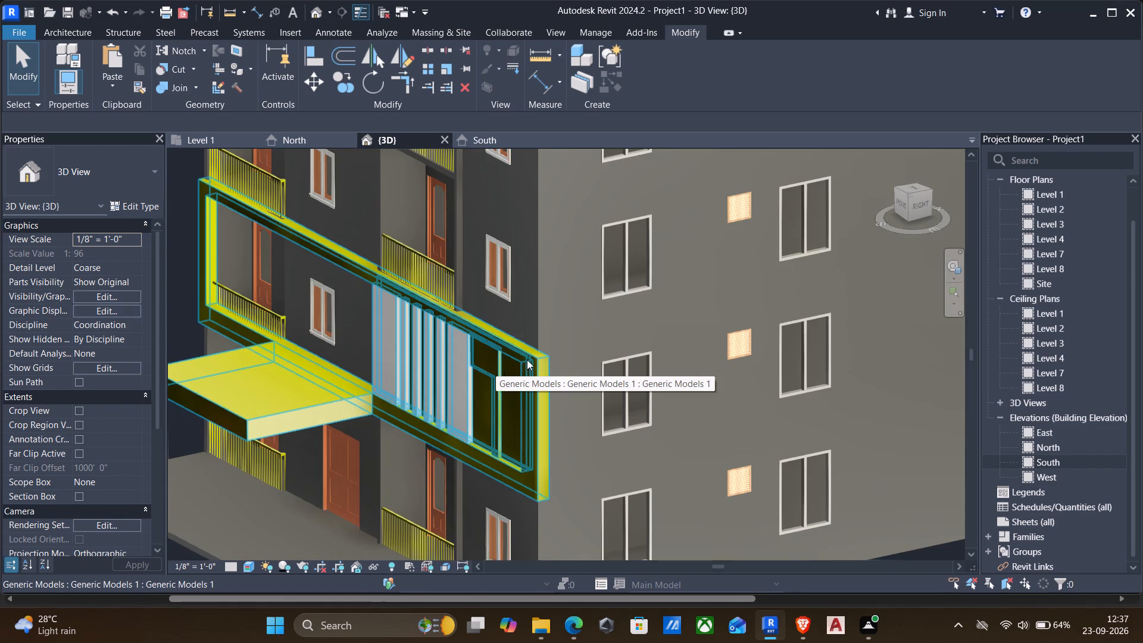
{"action": "middle_click_drag", "start_coordinate": [527, 360], "coordinate": [549, 349], "text": "shift"}
{"action": "scroll", "coordinate": [556, 348], "scroll_direction": "down", "scroll_amount": 1}
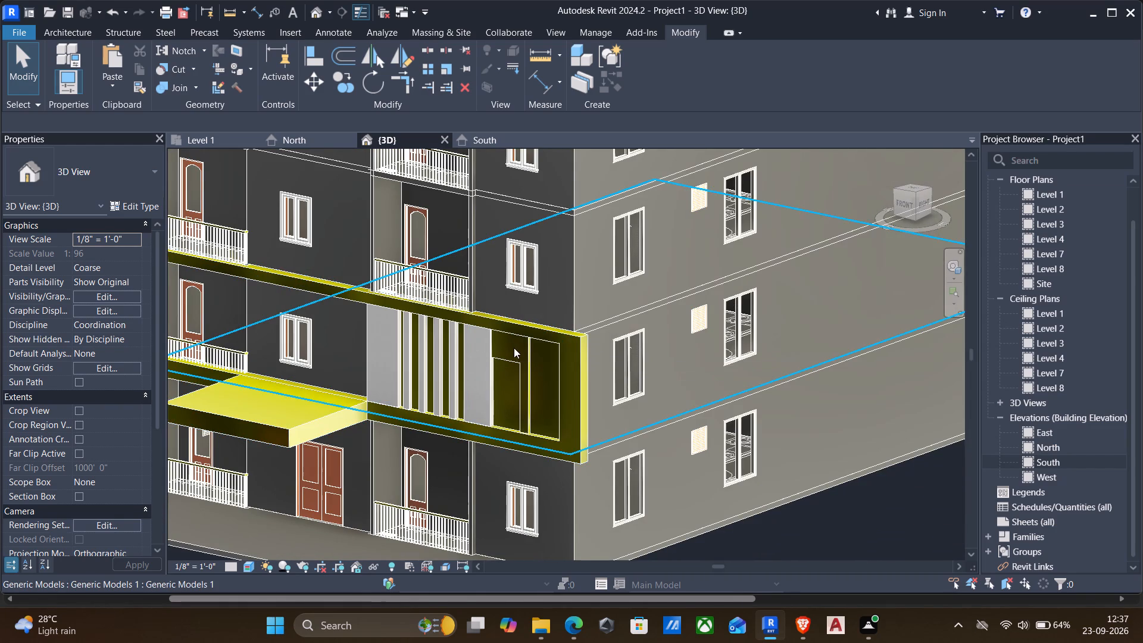
{"action": "left_click", "coordinate": [522, 364]}
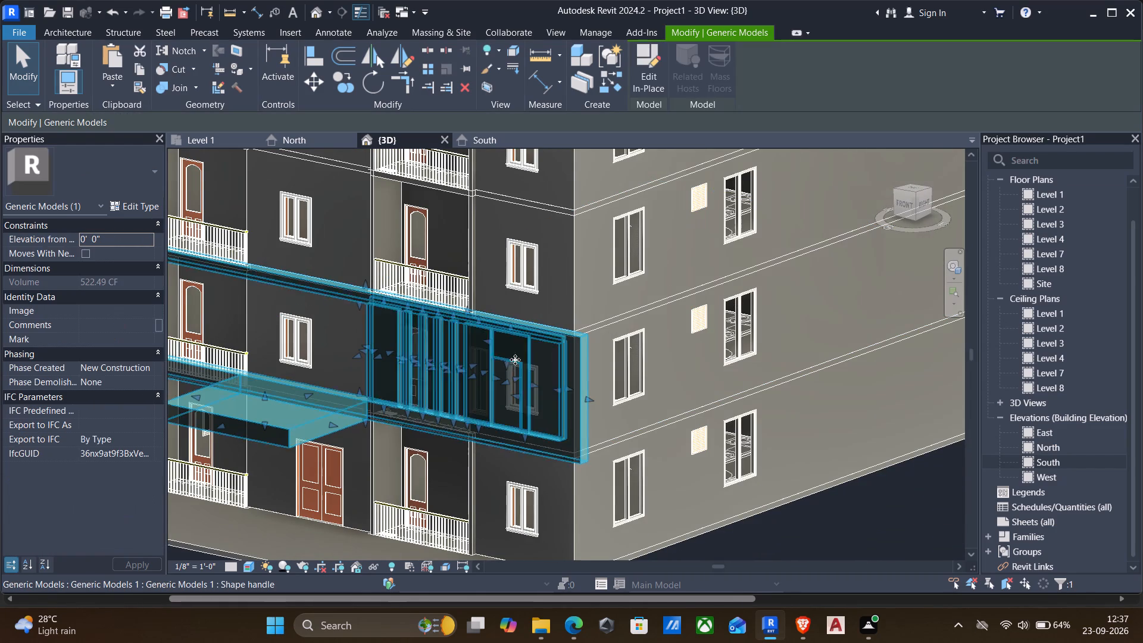
{"action": "left_click", "coordinate": [644, 78]}
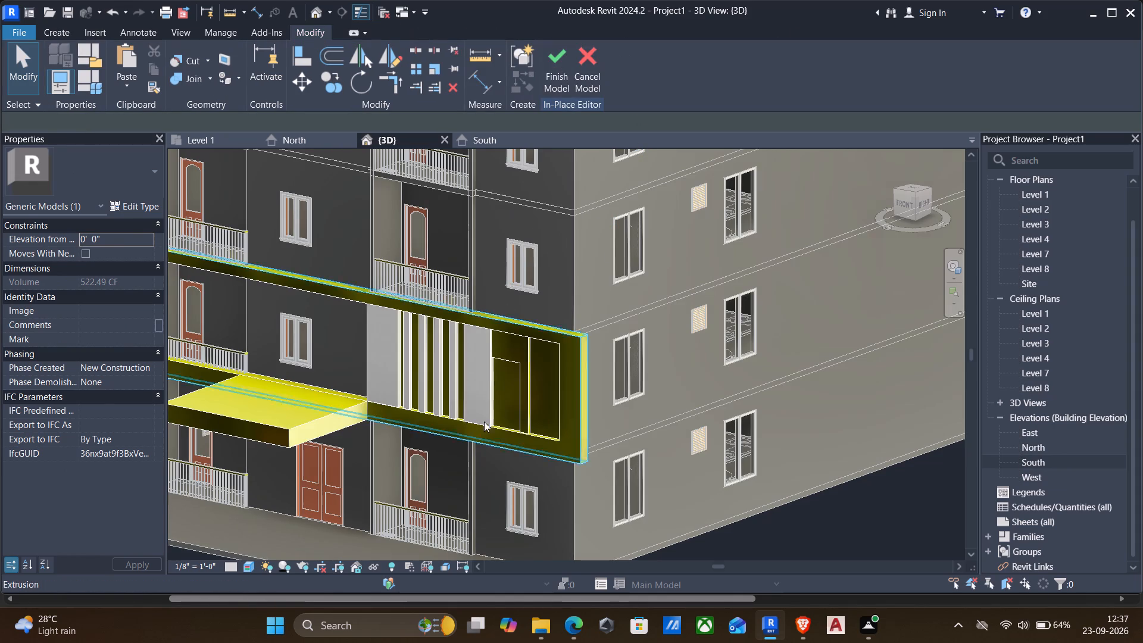
Create a new material named wood for the L-shaped panel inside the front frame.
{"action": "left_click", "coordinate": [524, 361]}
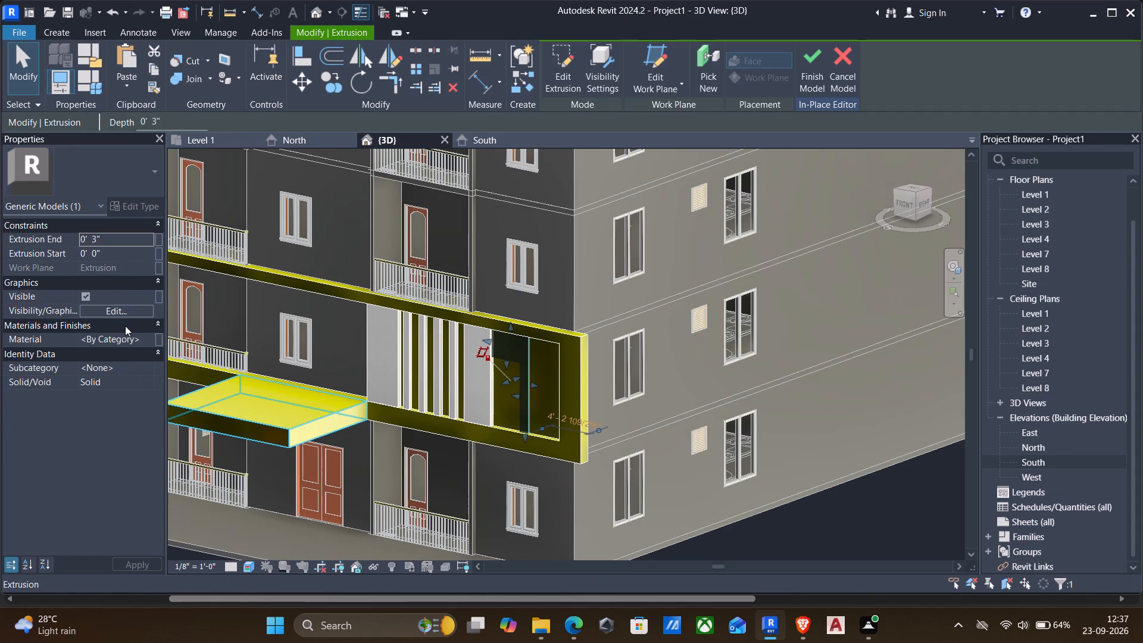
{"action": "left_click", "coordinate": [147, 338]}
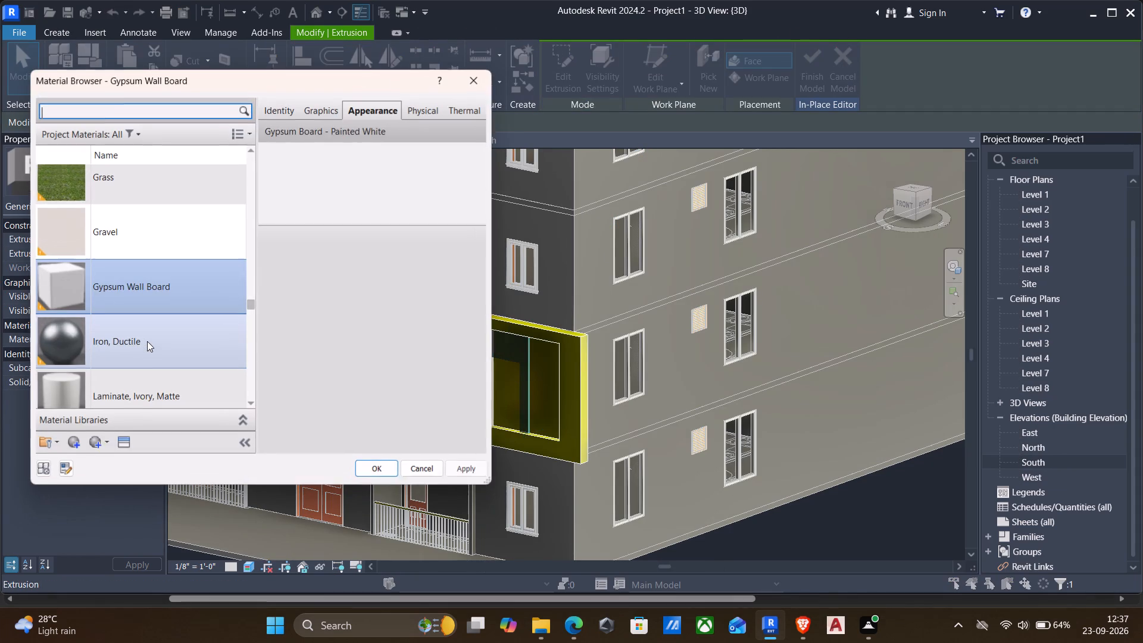
{"action": "scroll", "coordinate": [146, 342], "scroll_direction": "down", "scroll_amount": 19}
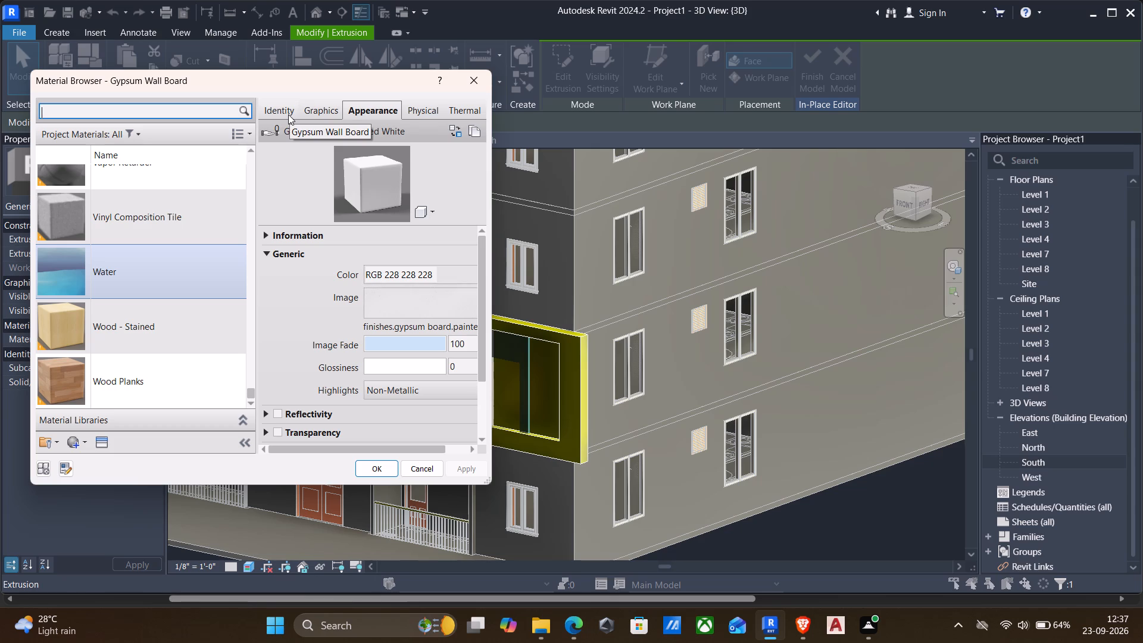
{"action": "left_click", "coordinate": [75, 447]}
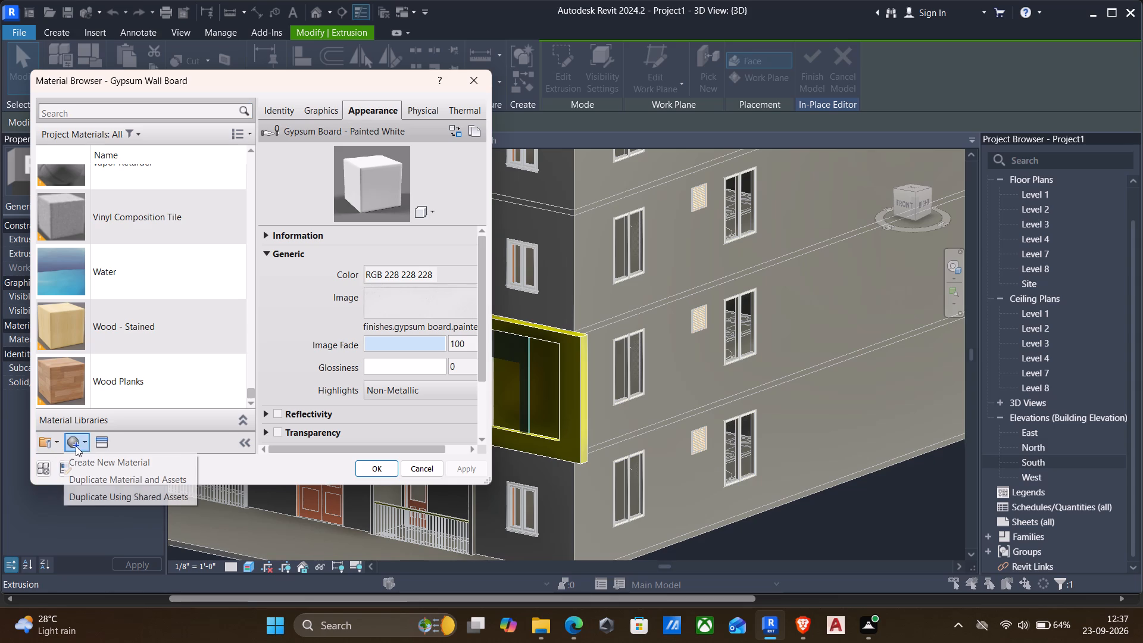
{"action": "left_click", "coordinate": [74, 463]}
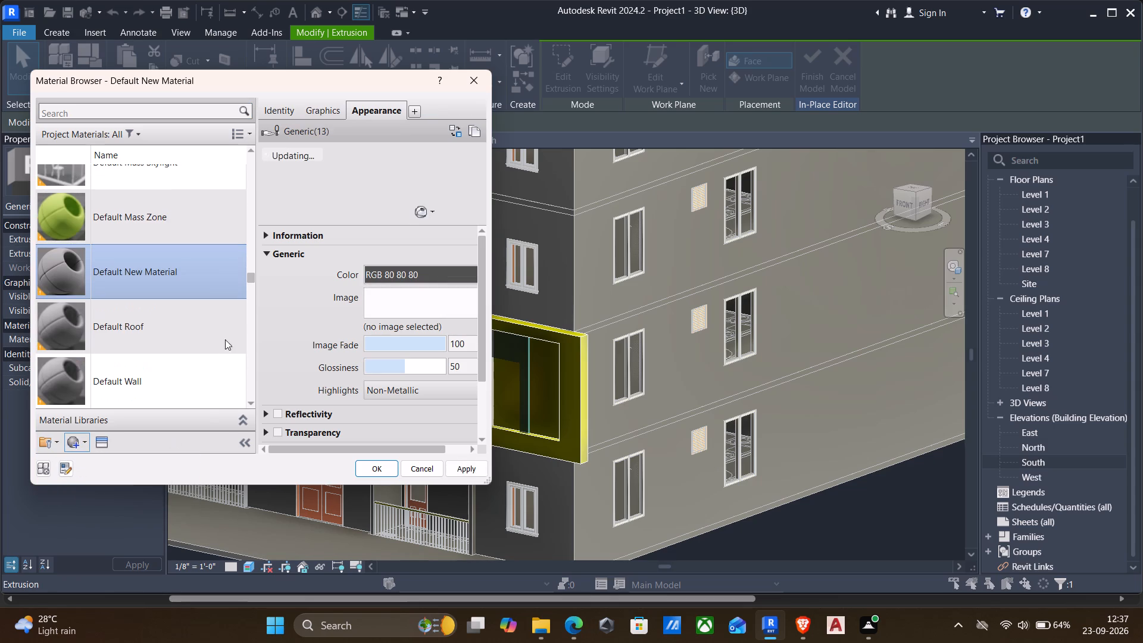
{"action": "left_click", "coordinate": [283, 111]}
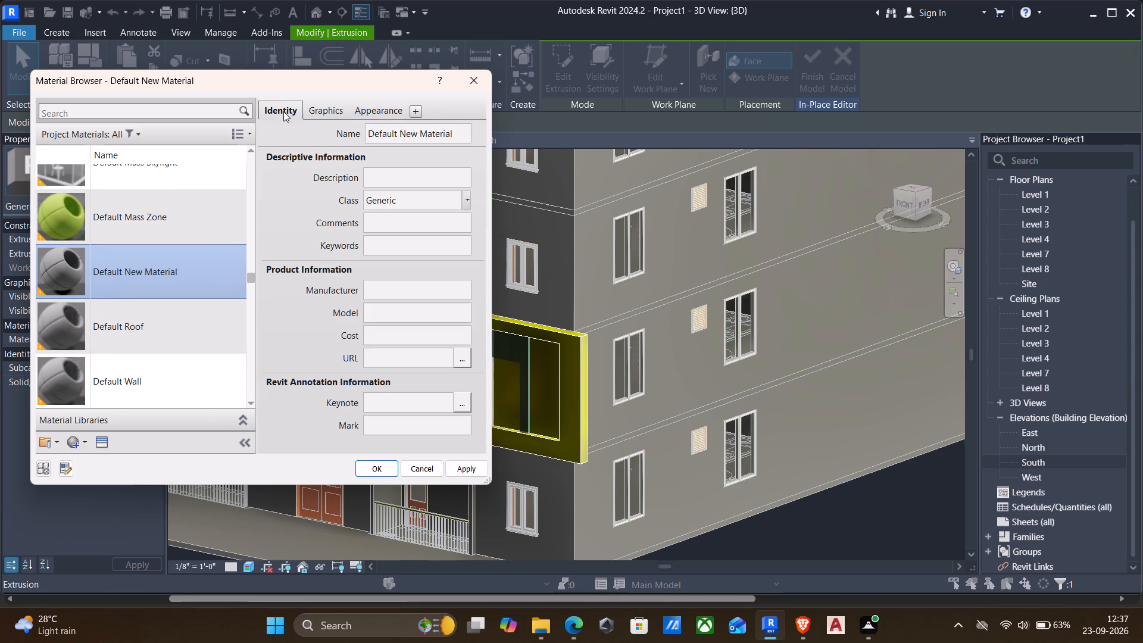
{"action": "left_click_drag", "start_coordinate": [465, 132], "coordinate": [419, 146]}
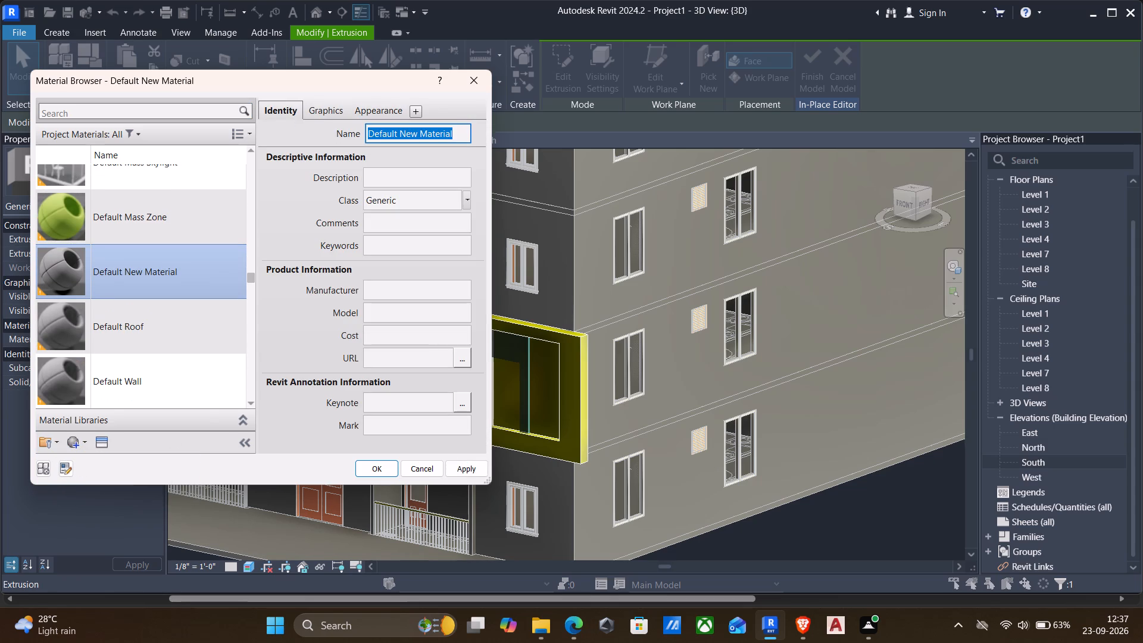
{"action": "left_click_drag", "start_coordinate": [419, 146], "coordinate": [449, 149]}
{"action": "key", "text": "BackSpace"}
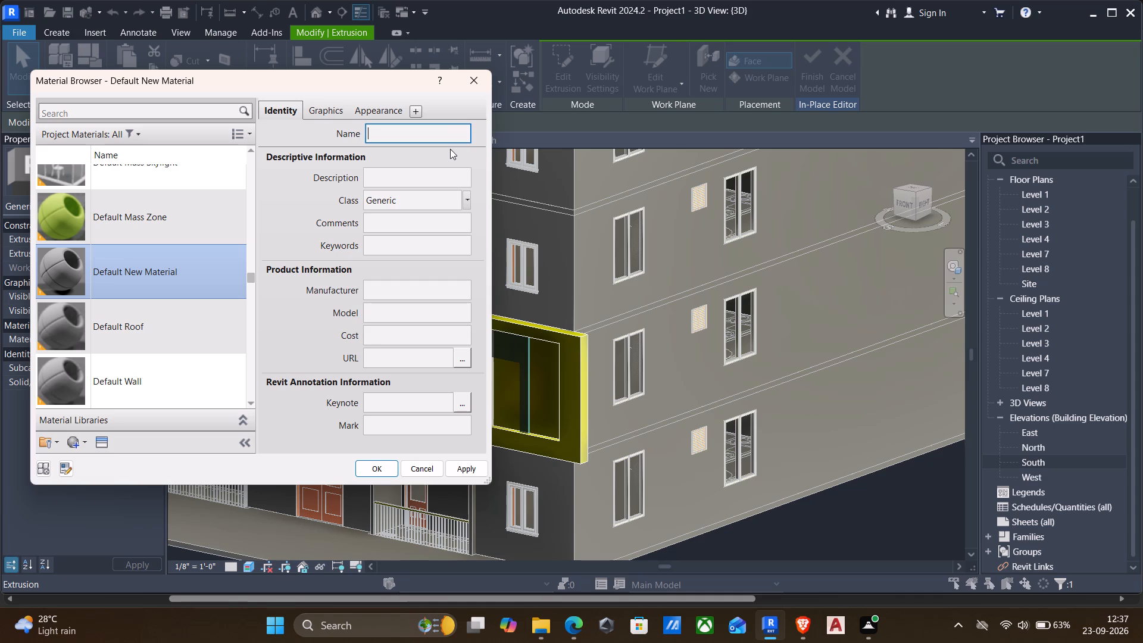
{"action": "type", "text": "wood"}
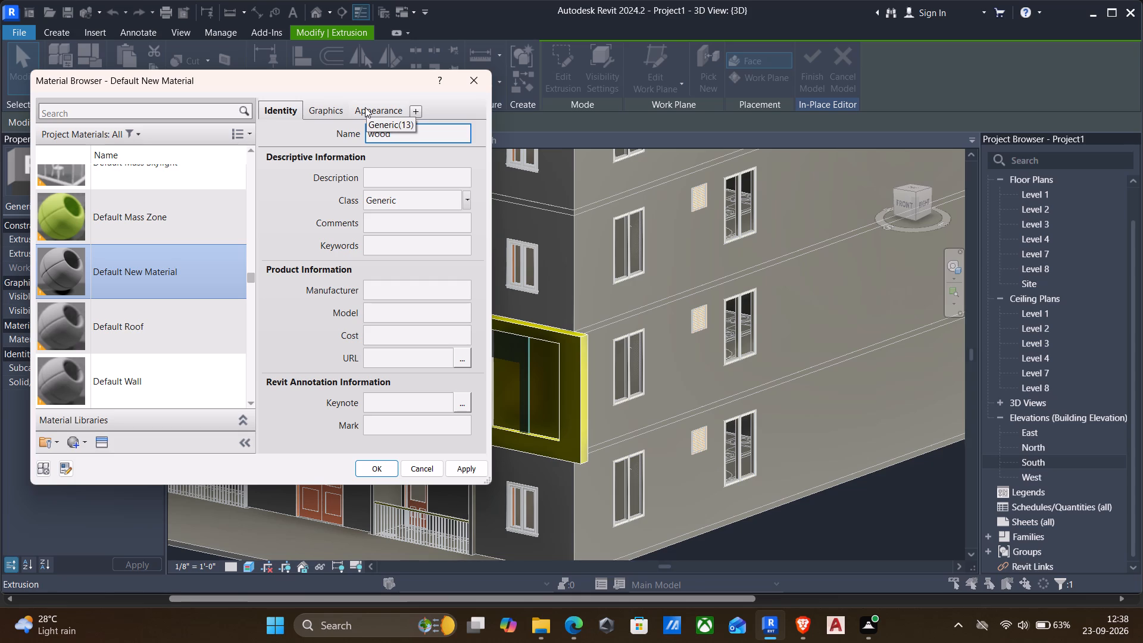
Give the wood material the Bamboo Dark - Semigloss appearance from the Wood appearance library and assign it to the L-shaped panel.
{"action": "left_click", "coordinate": [365, 107]}
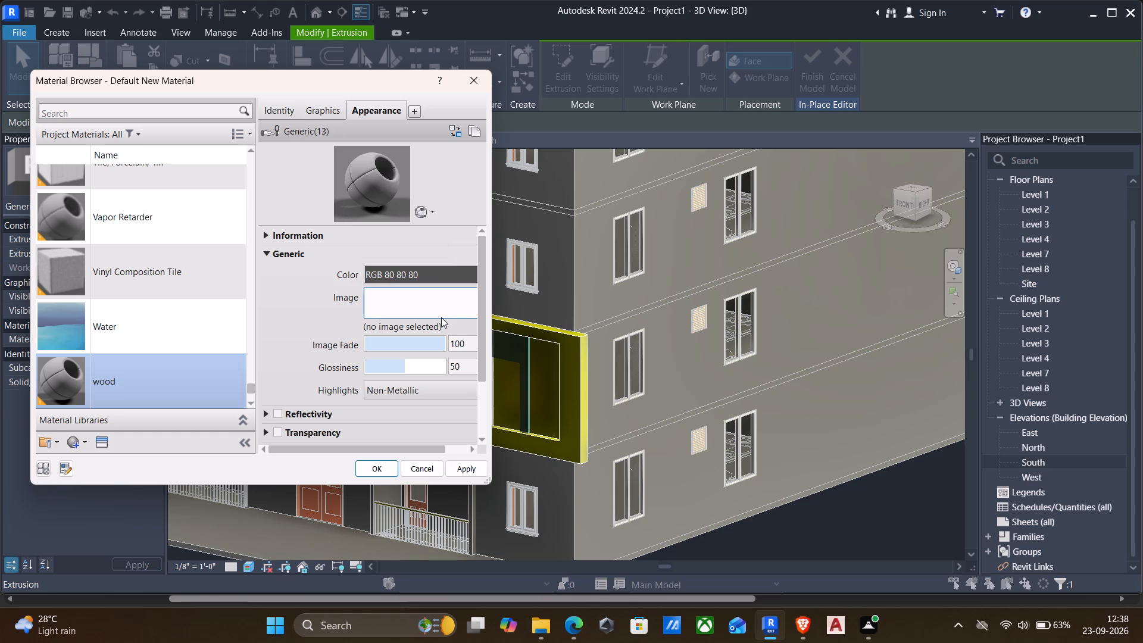
{"action": "left_click", "coordinate": [104, 442]}
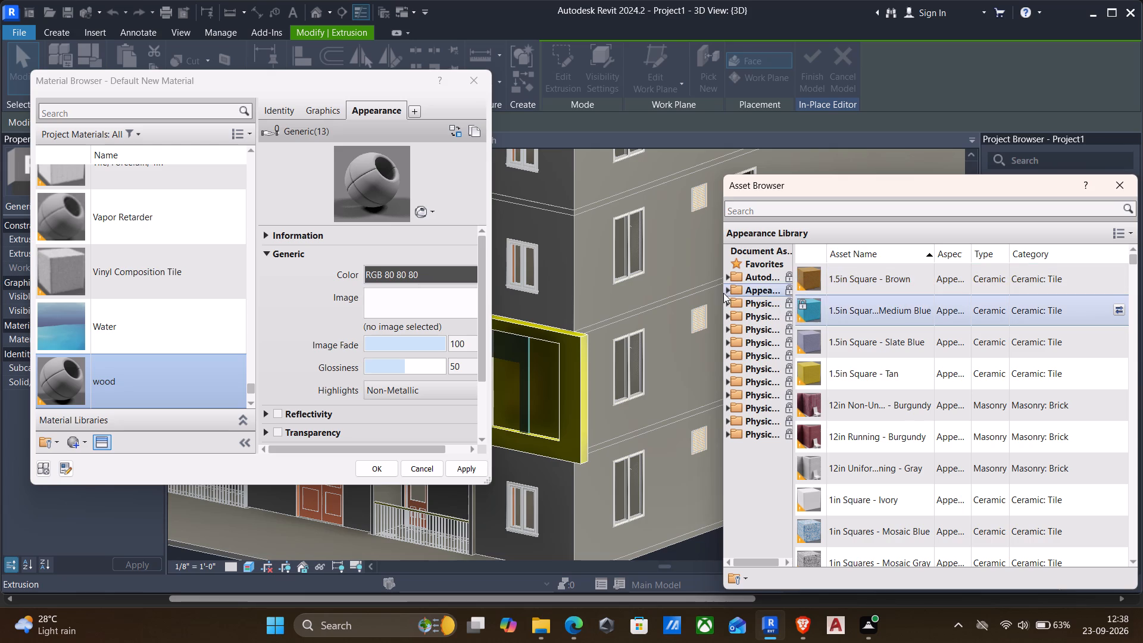
{"action": "left_click", "coordinate": [723, 288]}
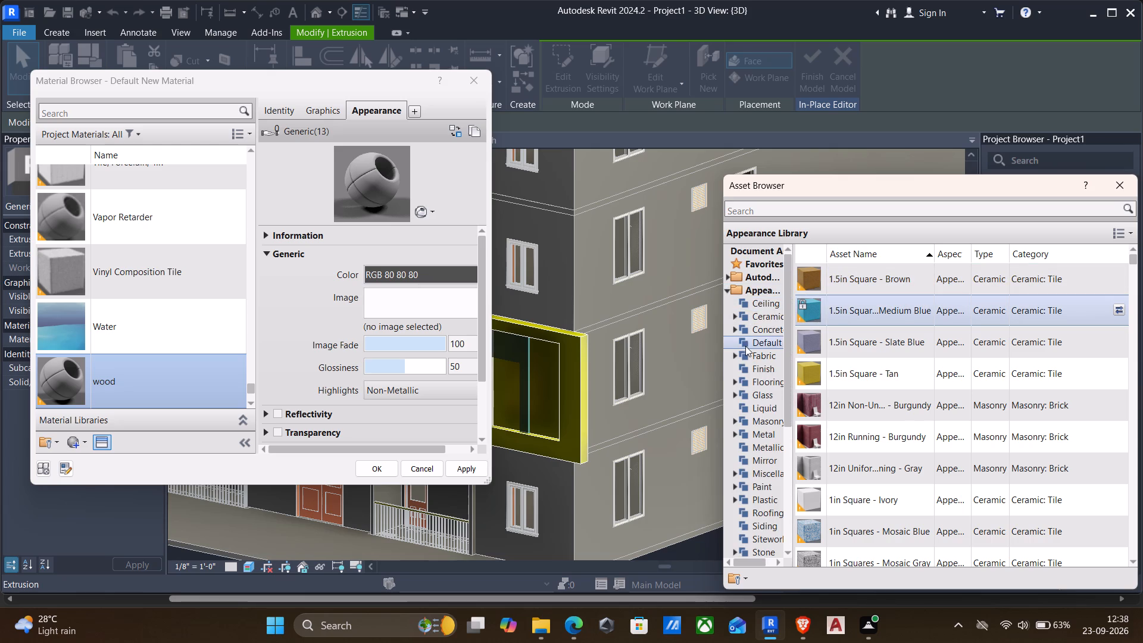
{"action": "scroll", "coordinate": [745, 349], "scroll_direction": "down", "scroll_amount": 3}
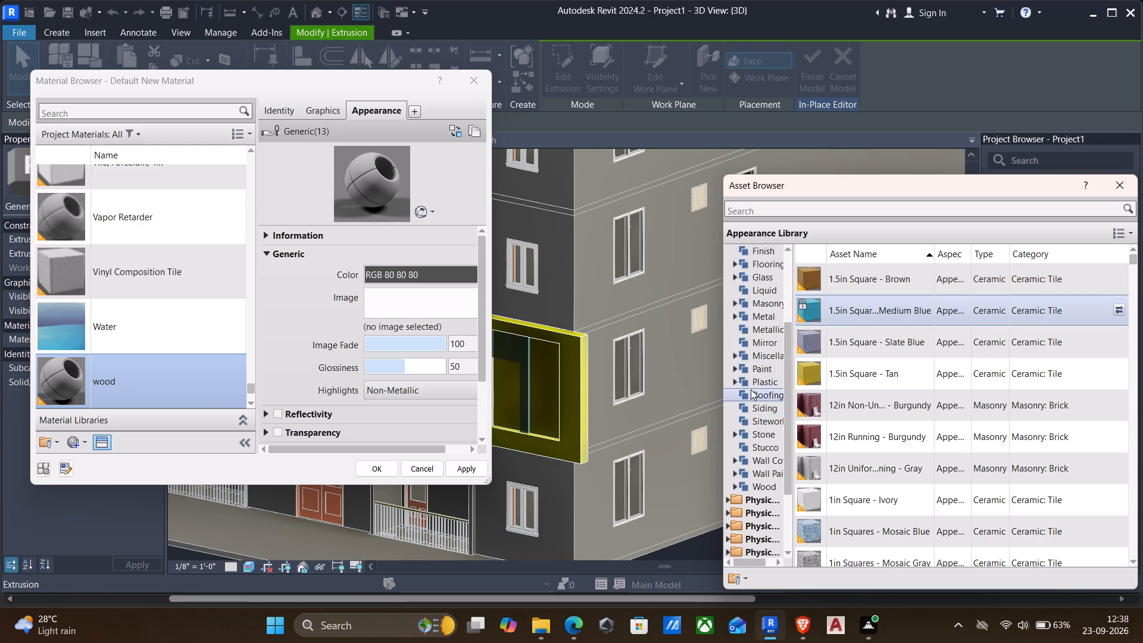
{"action": "left_click", "coordinate": [748, 488]}
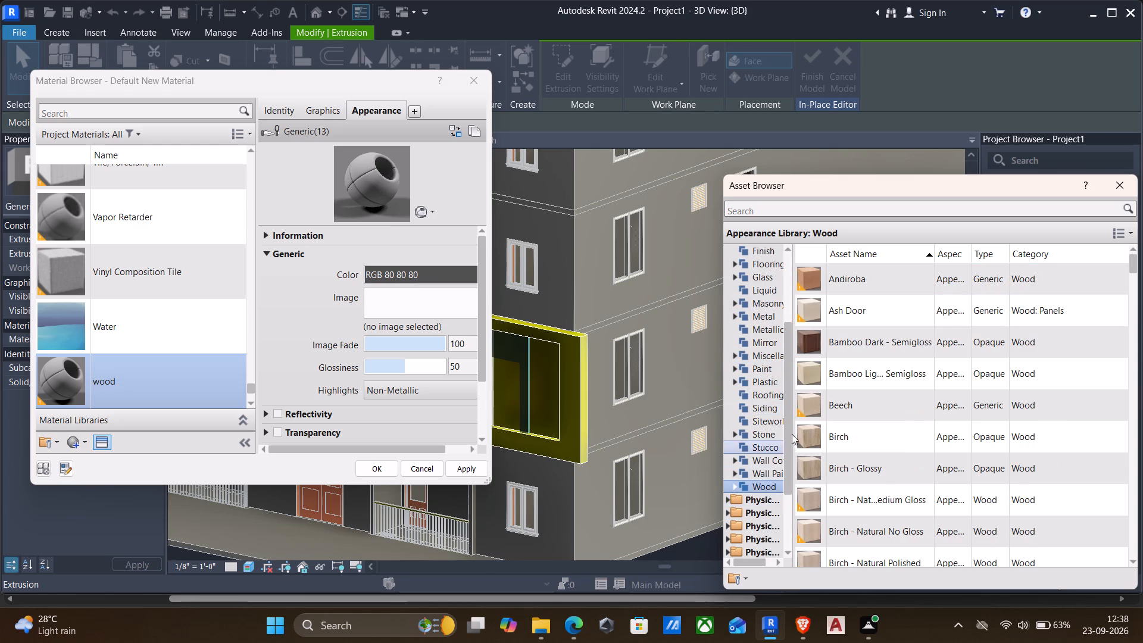
{"action": "double_click", "coordinate": [825, 345]}
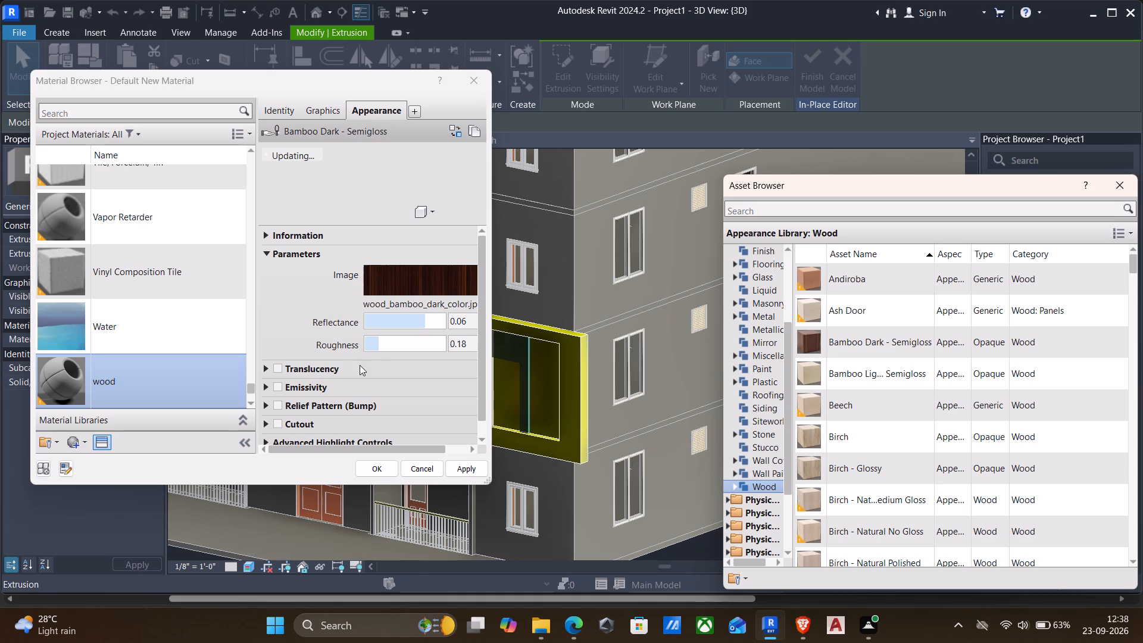
{"action": "left_click", "coordinate": [451, 466]}
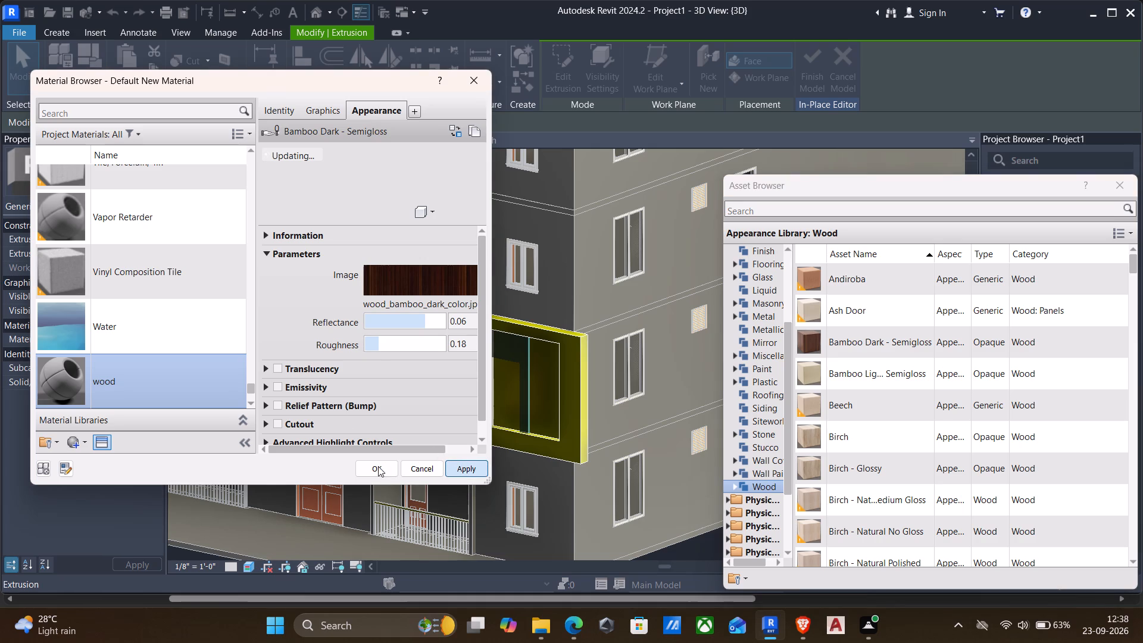
{"action": "left_click", "coordinate": [378, 466]}
{"action": "key", "text": "Escape"}
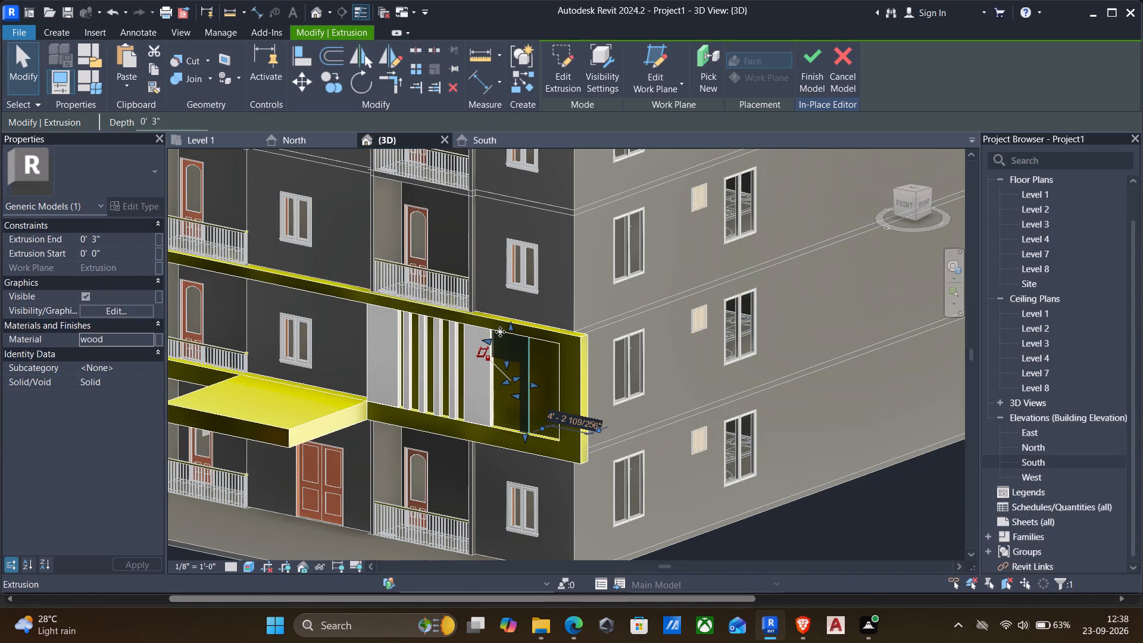
Finish the in-place model of the front frame and canopy.
{"action": "scroll", "coordinate": [514, 360], "scroll_direction": "up", "scroll_amount": 4}
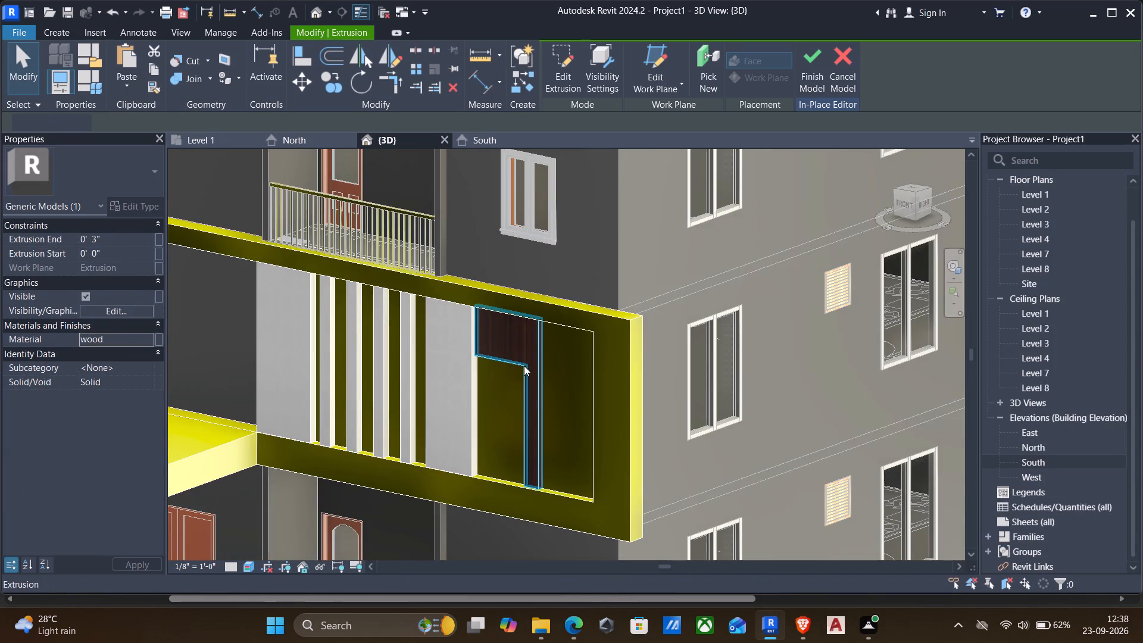
{"action": "scroll", "coordinate": [525, 364], "scroll_direction": "up", "scroll_amount": 4}
{"action": "scroll", "coordinate": [326, 361], "scroll_direction": "down", "scroll_amount": 3}
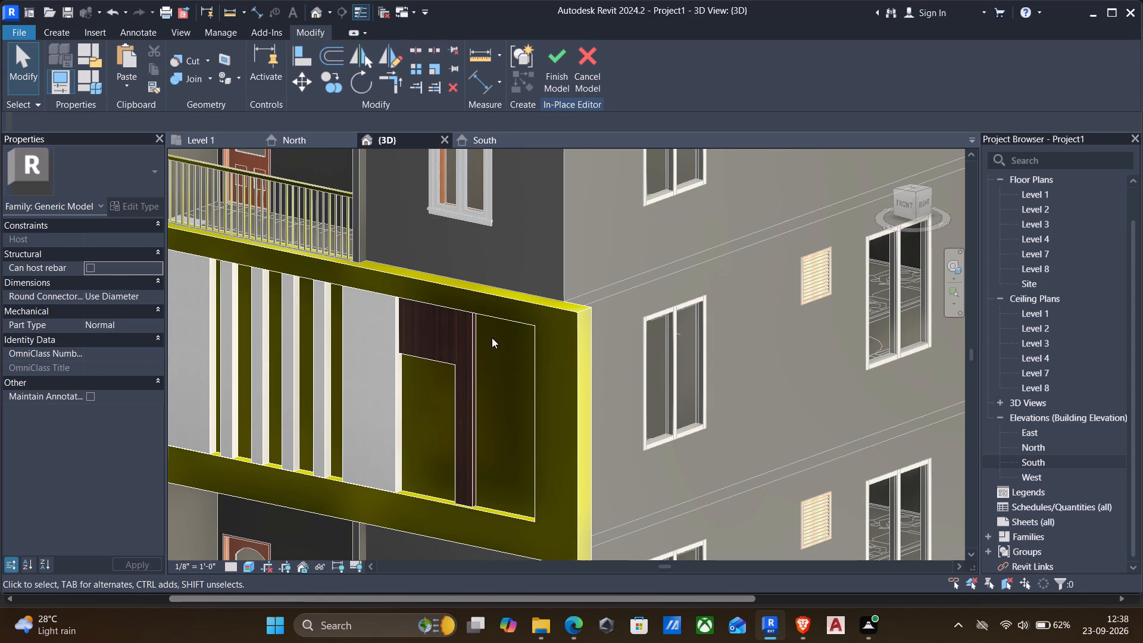
{"action": "left_click", "coordinate": [564, 64]}
Set the 3D view's visual style to Shaded.
{"action": "scroll", "coordinate": [461, 301], "scroll_direction": "down", "scroll_amount": 3}
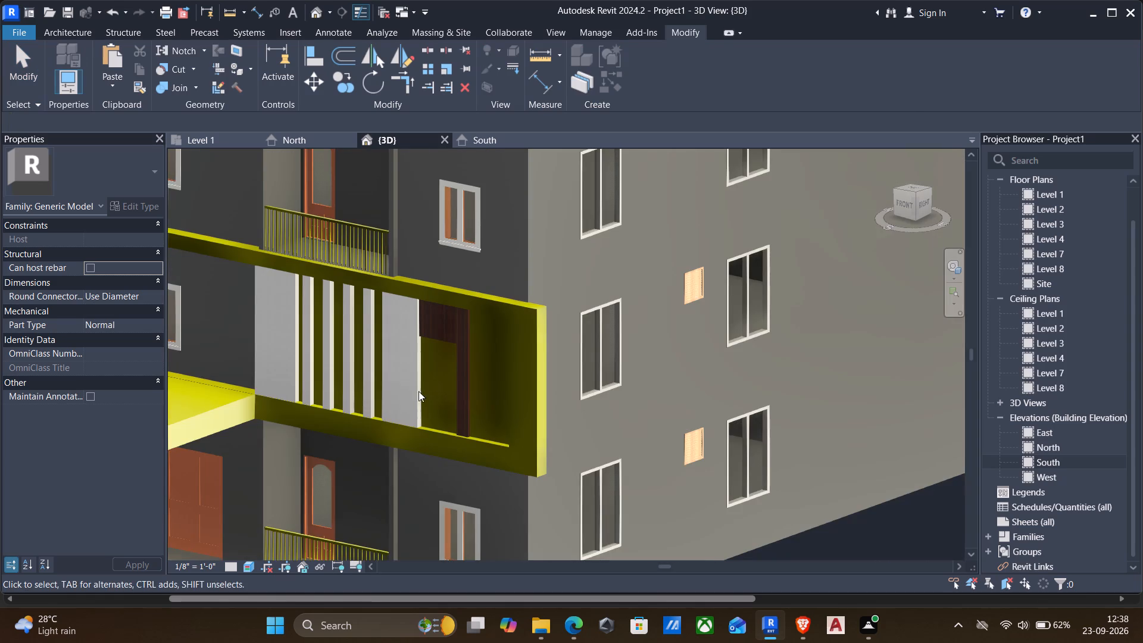
{"action": "left_click", "coordinate": [245, 572]}
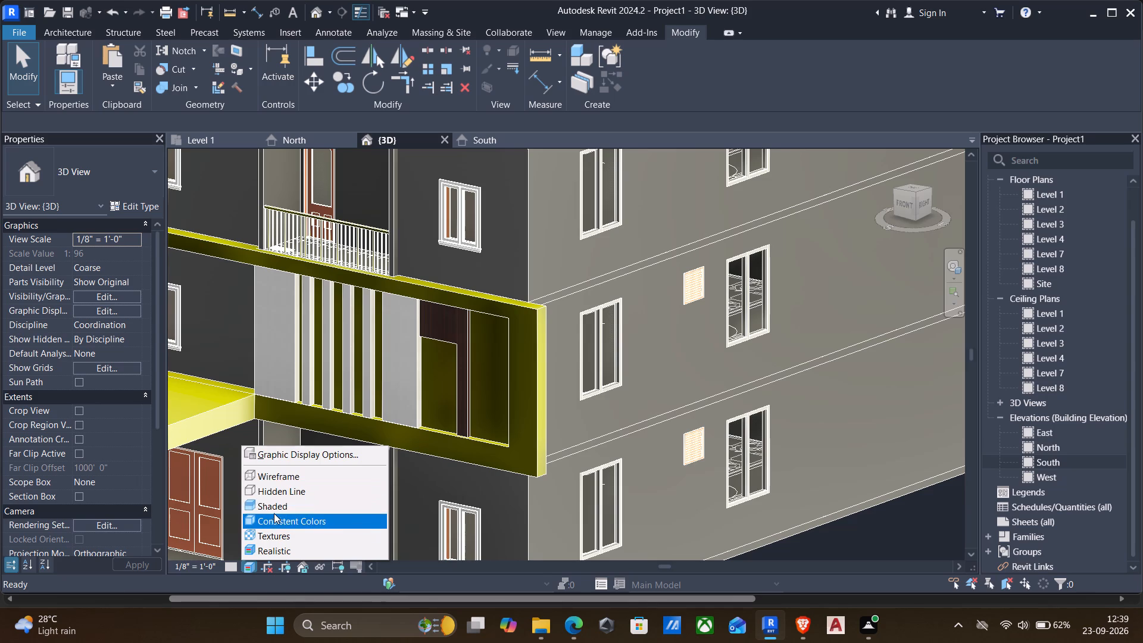
{"action": "left_click", "coordinate": [274, 510]}
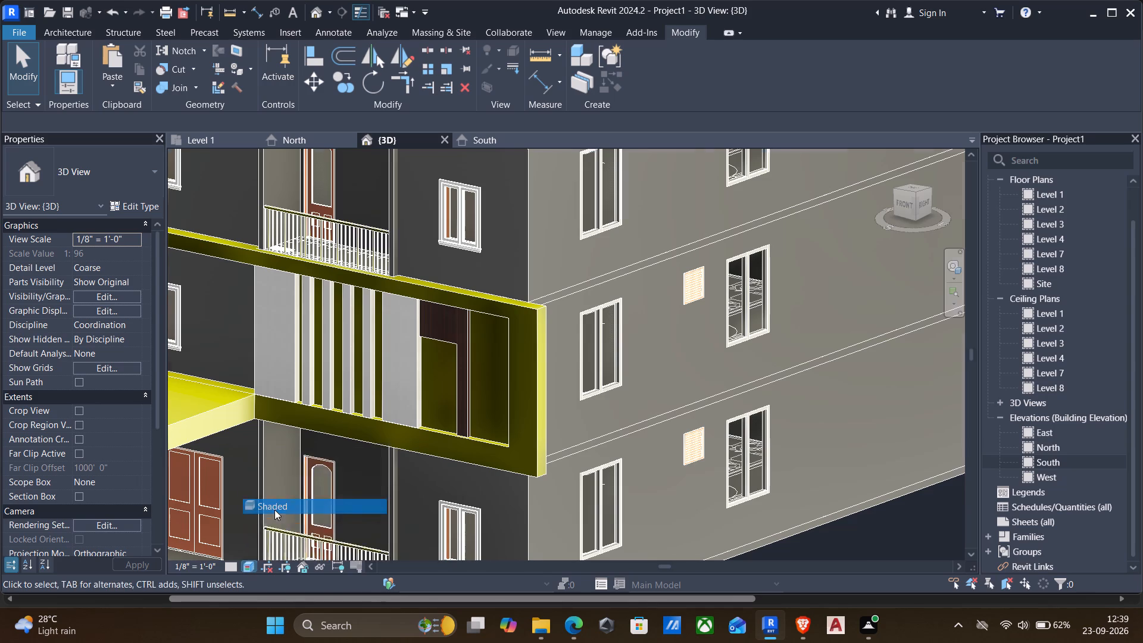
{"action": "scroll", "coordinate": [301, 444], "scroll_direction": "down", "scroll_amount": 3}
{"action": "scroll", "coordinate": [395, 389], "scroll_direction": "up", "scroll_amount": 4}
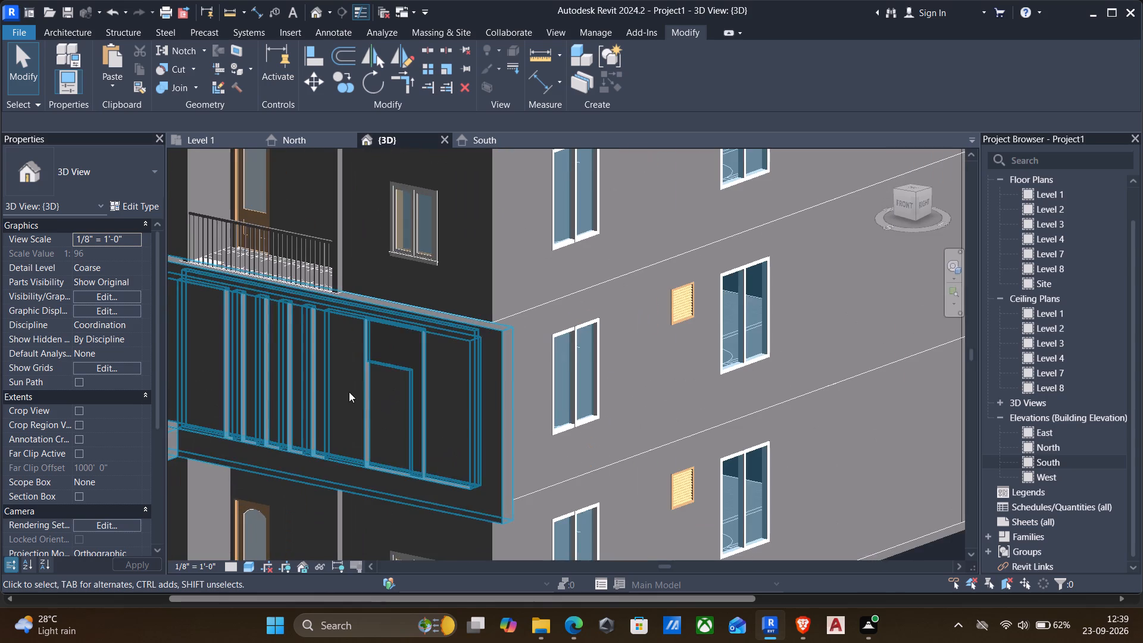
Examine the finished front frame, canopy, fins and panels on the shaded building from the front and both sides.
{"action": "middle_click_drag", "start_coordinate": [357, 392], "coordinate": [442, 373]}
{"action": "scroll", "coordinate": [419, 370], "scroll_direction": "down", "scroll_amount": 2}
{"action": "middle_click_drag", "start_coordinate": [379, 379], "coordinate": [448, 344]}
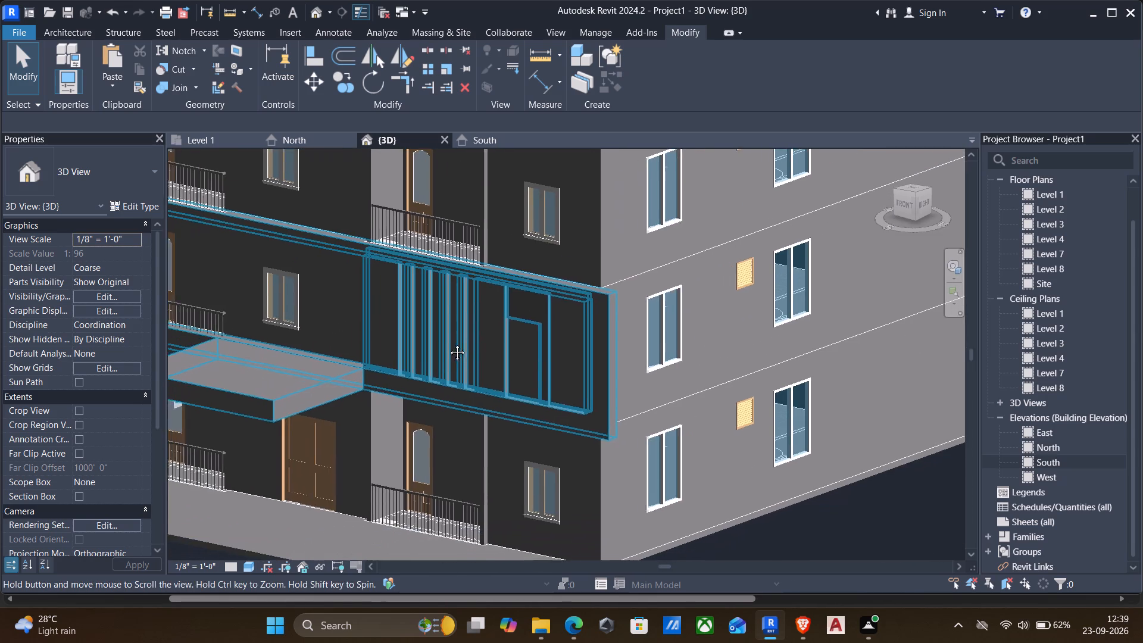
{"action": "middle_click_drag", "start_coordinate": [448, 344], "coordinate": [446, 345]}
{"action": "scroll", "coordinate": [453, 342], "scroll_direction": "down", "scroll_amount": 2}
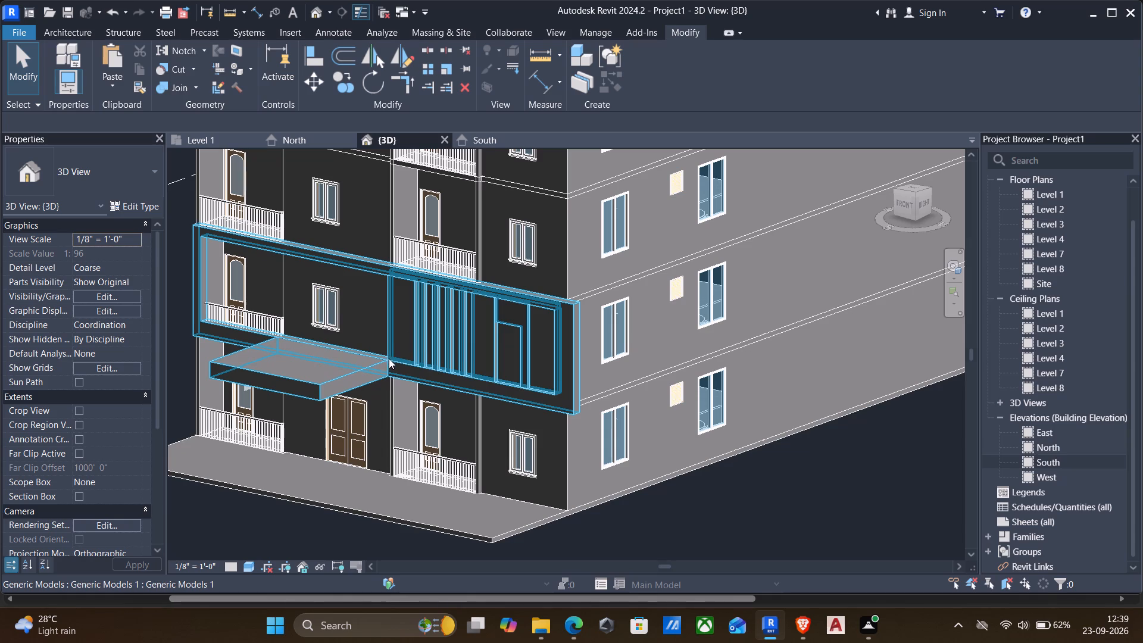
{"action": "scroll", "coordinate": [429, 330], "scroll_direction": "down", "scroll_amount": 2}
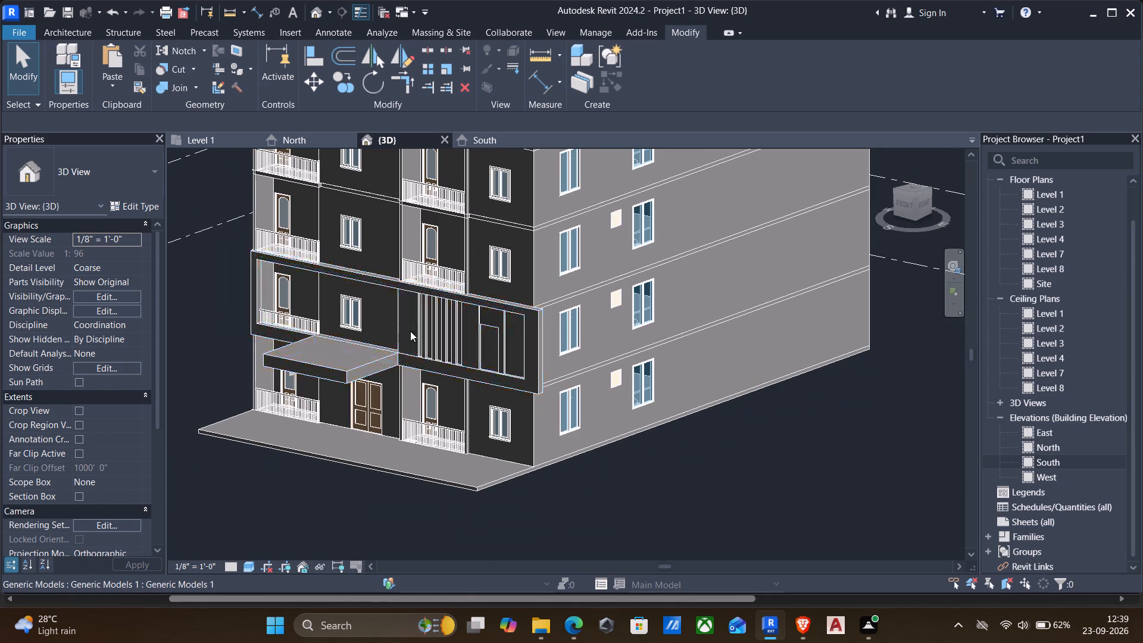
{"action": "middle_click_drag", "start_coordinate": [378, 328], "coordinate": [638, 307], "text": "shift"}
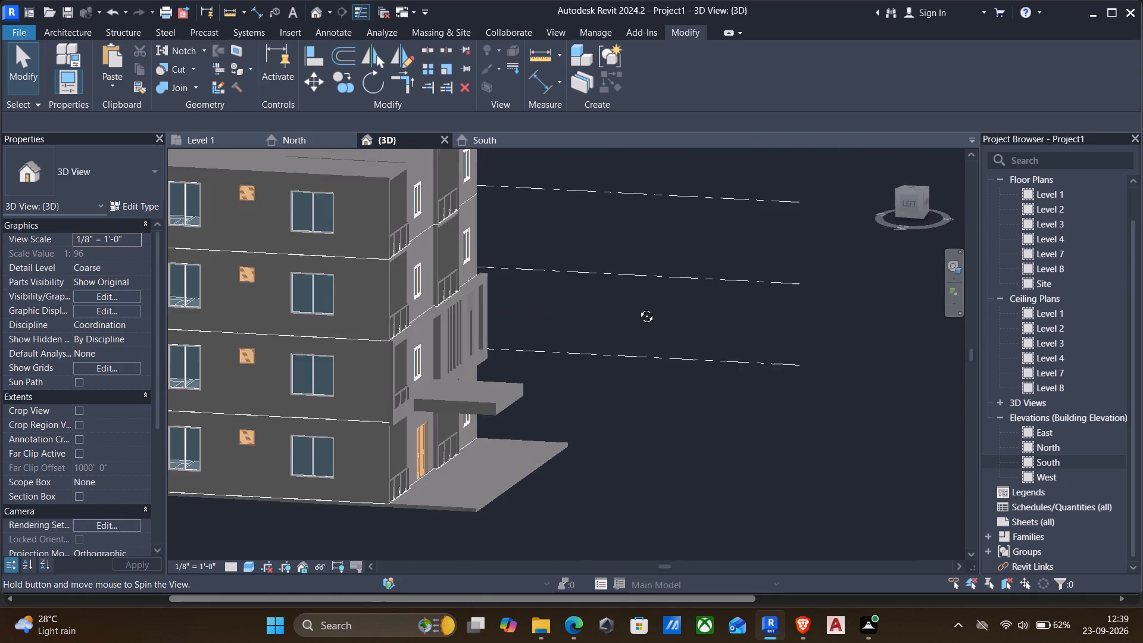
{"action": "middle_click_drag", "start_coordinate": [638, 307], "coordinate": [402, 327], "text": "shift"}
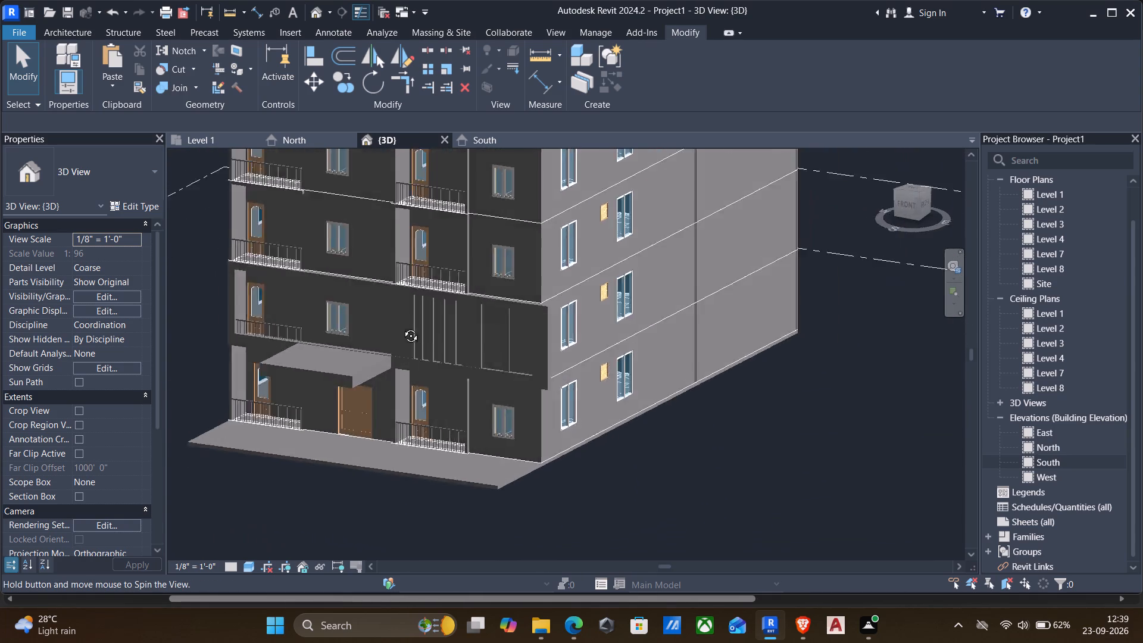
{"action": "middle_click_drag", "start_coordinate": [402, 327], "coordinate": [447, 326], "text": "shift"}
{"action": "scroll", "coordinate": [390, 294], "scroll_direction": "up", "scroll_amount": 9}
{"action": "scroll", "coordinate": [276, 298], "scroll_direction": "up", "scroll_amount": 3}
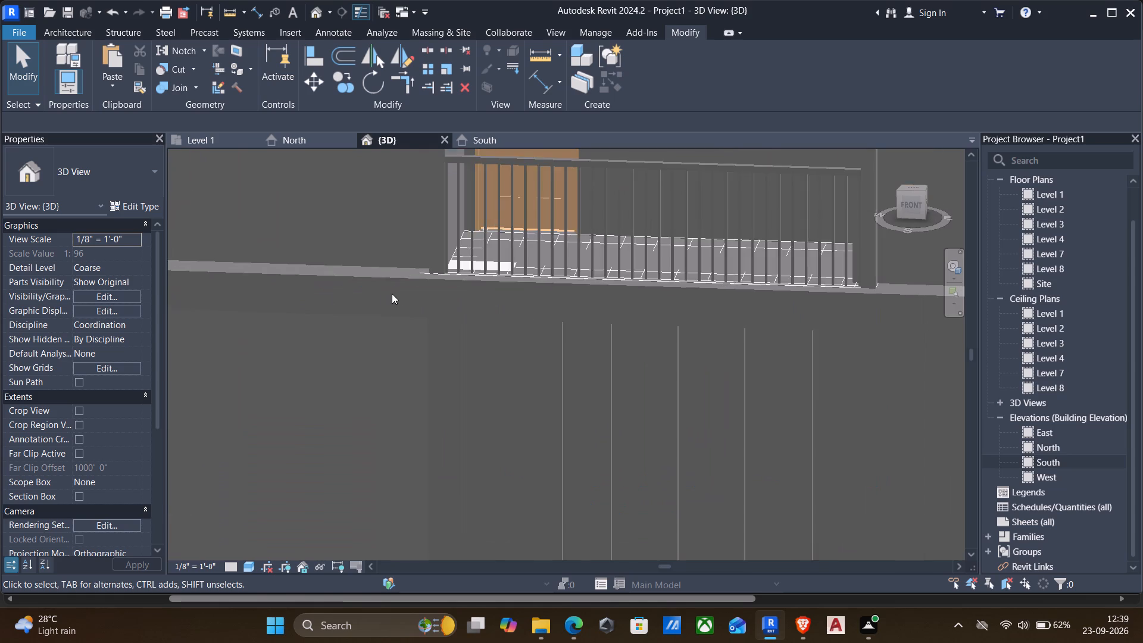
{"action": "scroll", "coordinate": [389, 282], "scroll_direction": "down", "scroll_amount": 7}
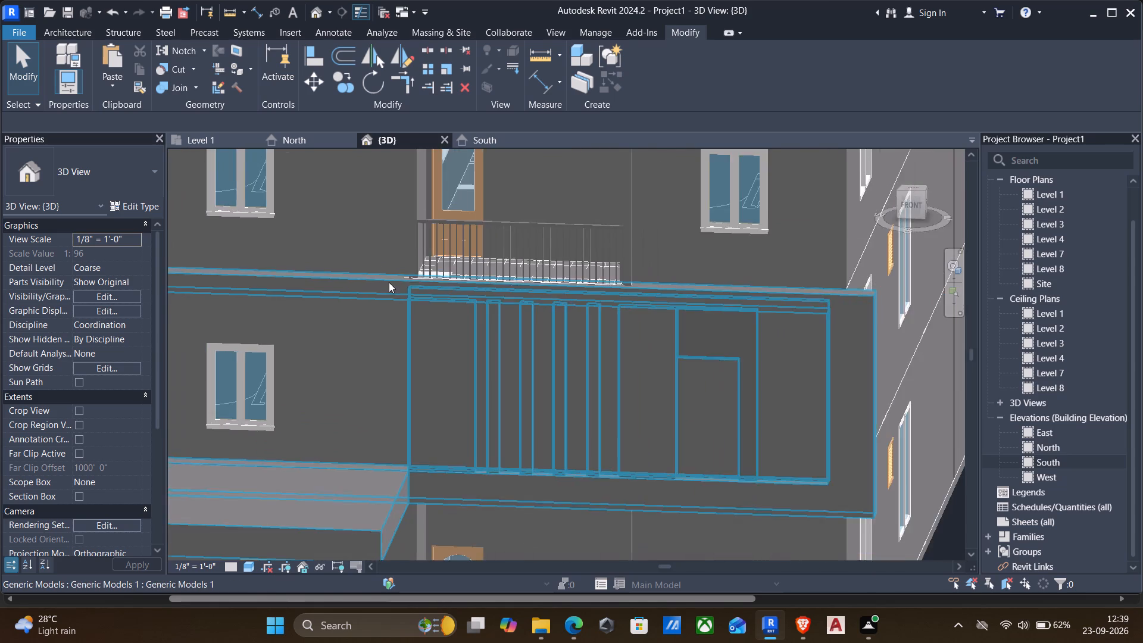
{"action": "scroll", "coordinate": [389, 282], "scroll_direction": "down", "scroll_amount": 6}
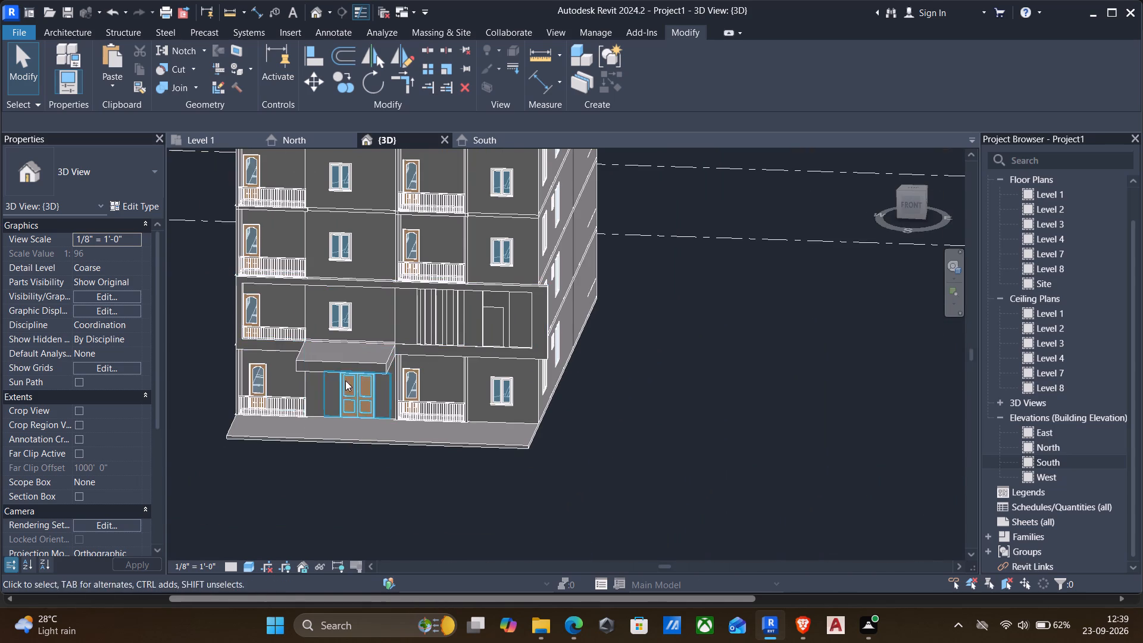
{"action": "scroll", "coordinate": [352, 380], "scroll_direction": "up", "scroll_amount": 3}
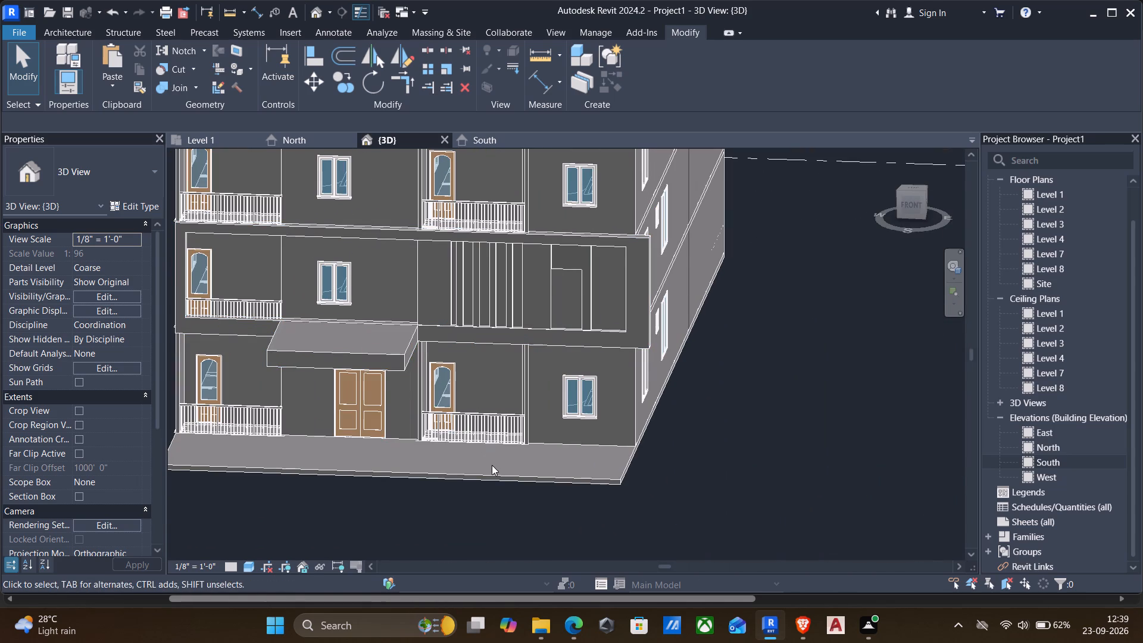
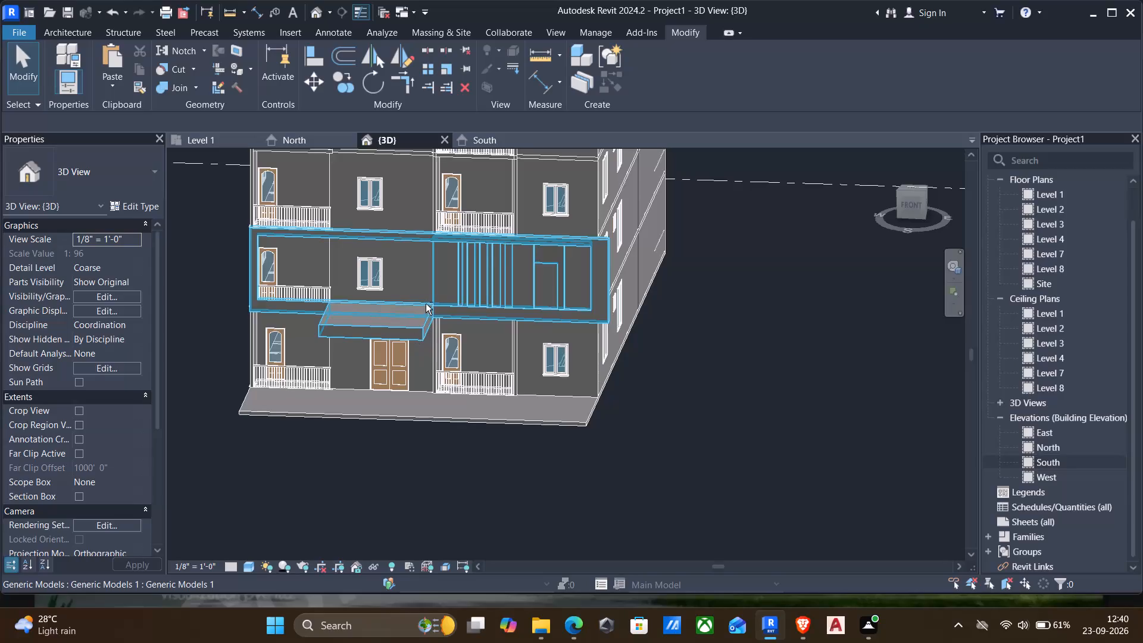
Open the front frame and canopy's in-place model for editing.
{"action": "scroll", "coordinate": [519, 268], "scroll_direction": "up", "scroll_amount": 3}
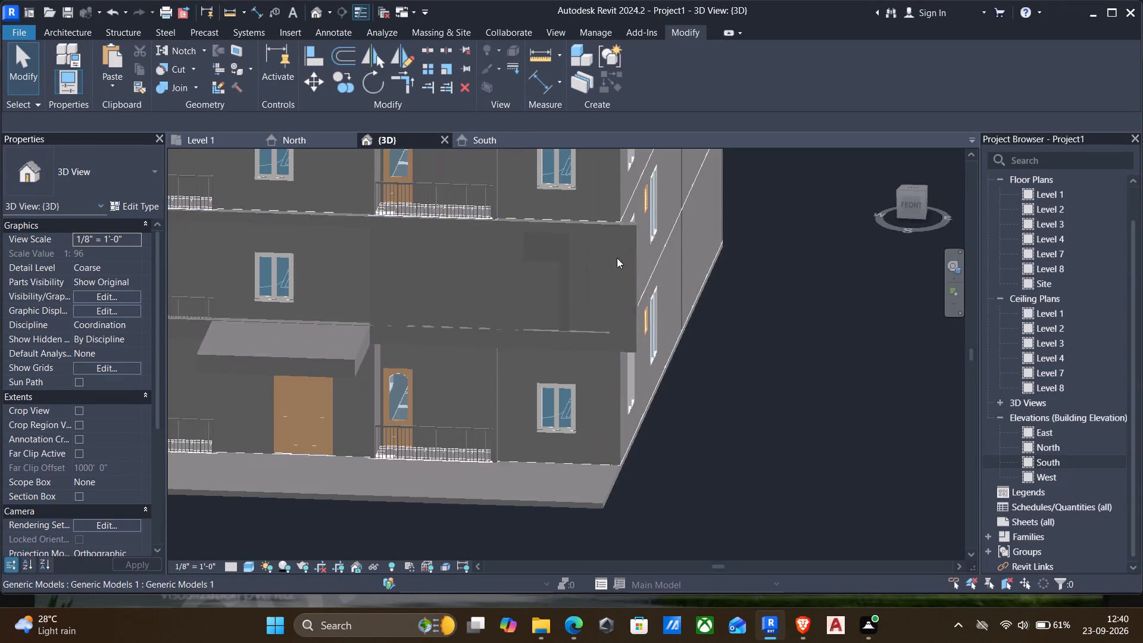
{"action": "scroll", "coordinate": [395, 297], "scroll_direction": "down", "scroll_amount": 3}
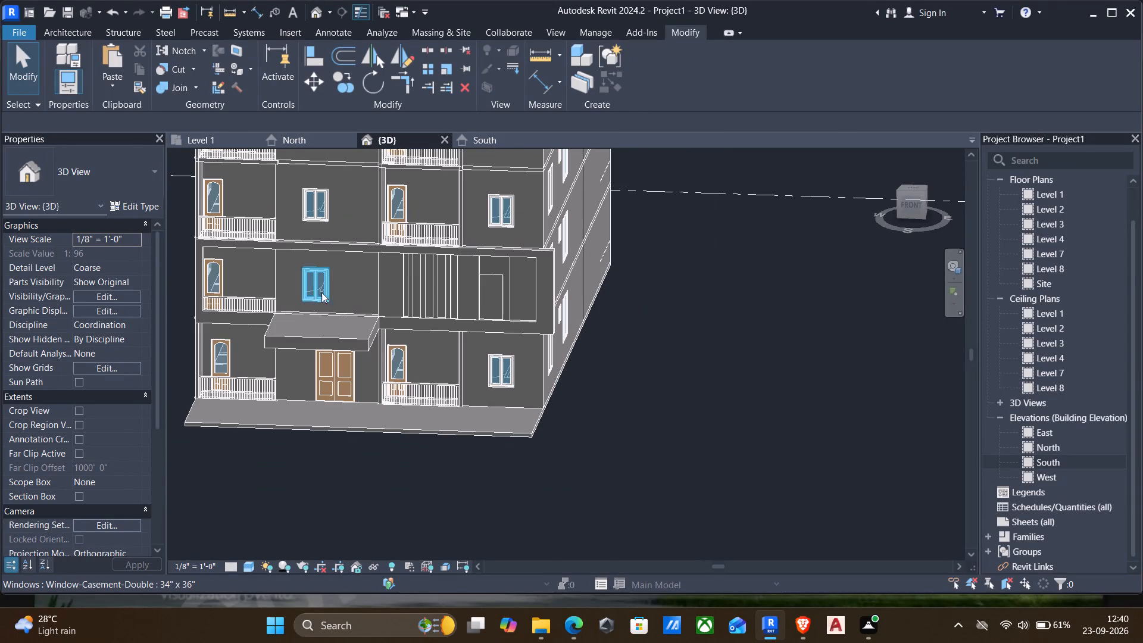
{"action": "scroll", "coordinate": [408, 306], "scroll_direction": "up", "scroll_amount": 3}
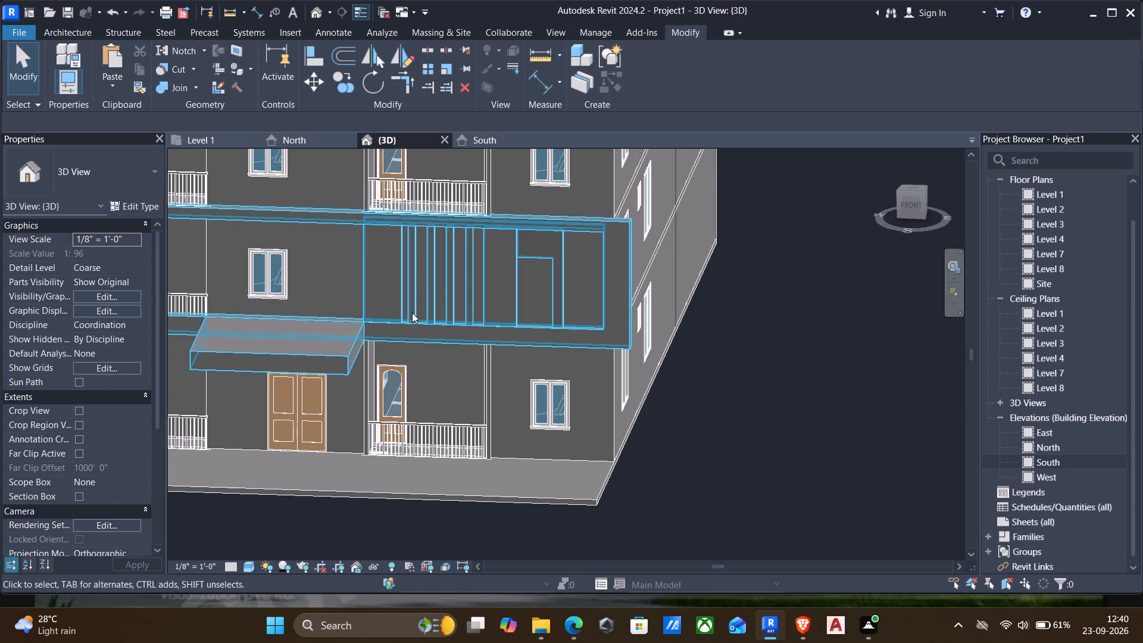
{"action": "left_click", "coordinate": [400, 326]}
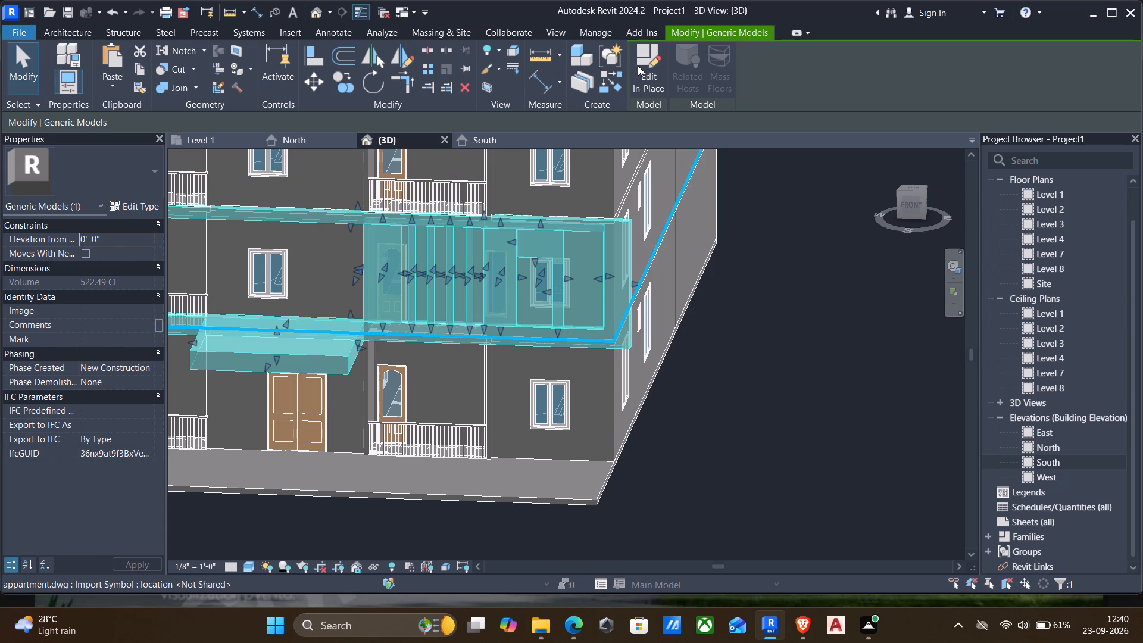
{"action": "left_click", "coordinate": [639, 65]}
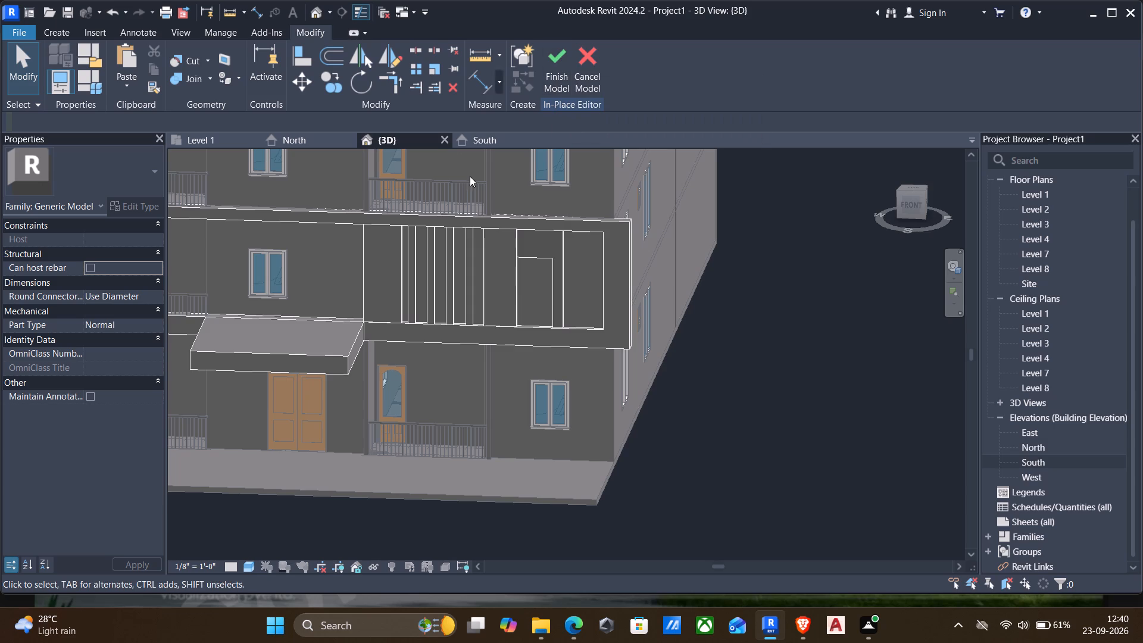
Stretch the recessed back panel extrusion from beside the fins across the frame's left bay to just beyond the frame's left end.
{"action": "left_click", "coordinate": [592, 324]}
{"action": "scroll", "coordinate": [414, 281], "scroll_direction": "down", "scroll_amount": 1}
{"action": "middle_click_drag", "start_coordinate": [310, 275], "coordinate": [543, 285]}
{"action": "left_click_drag", "start_coordinate": [601, 280], "coordinate": [373, 285]}
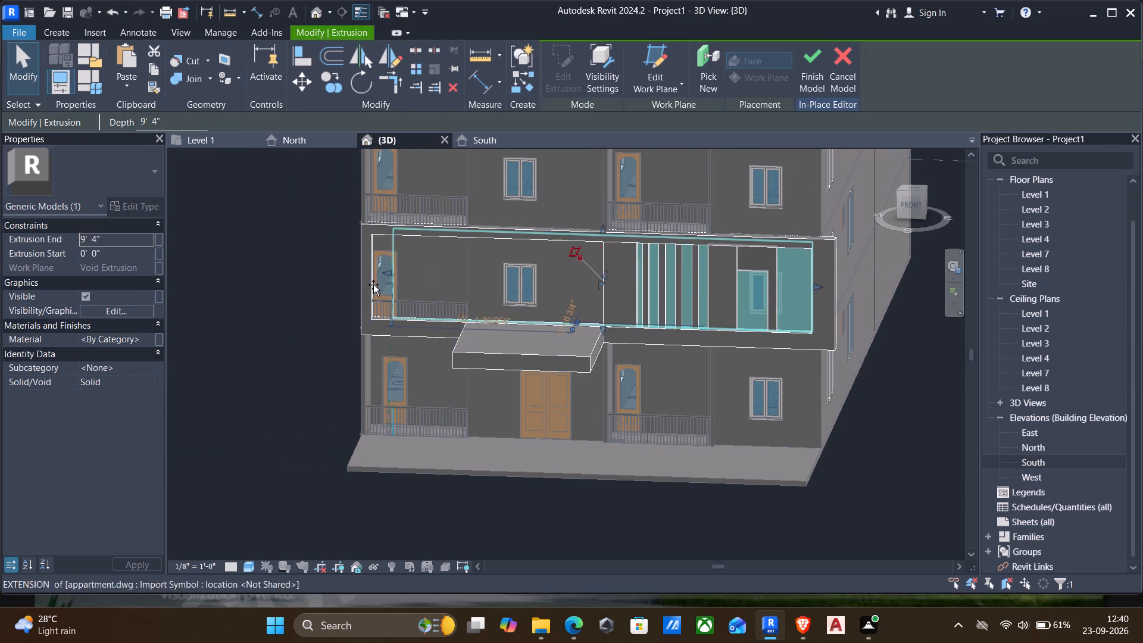
{"action": "left_click_drag", "start_coordinate": [373, 285], "coordinate": [326, 289]}
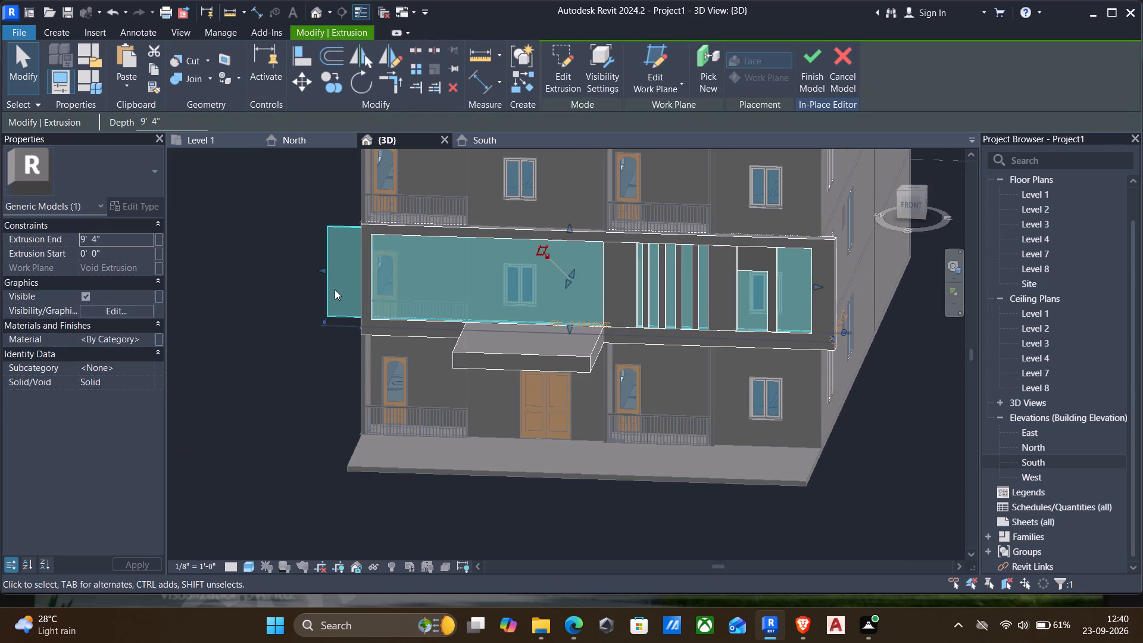
{"action": "key", "text": "Escape"}
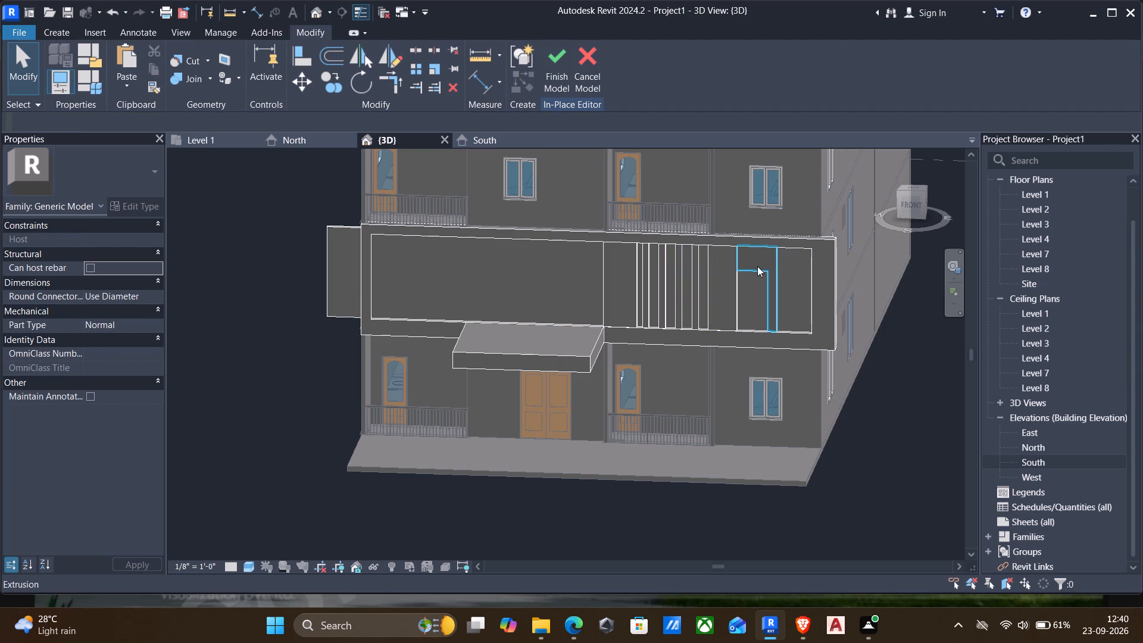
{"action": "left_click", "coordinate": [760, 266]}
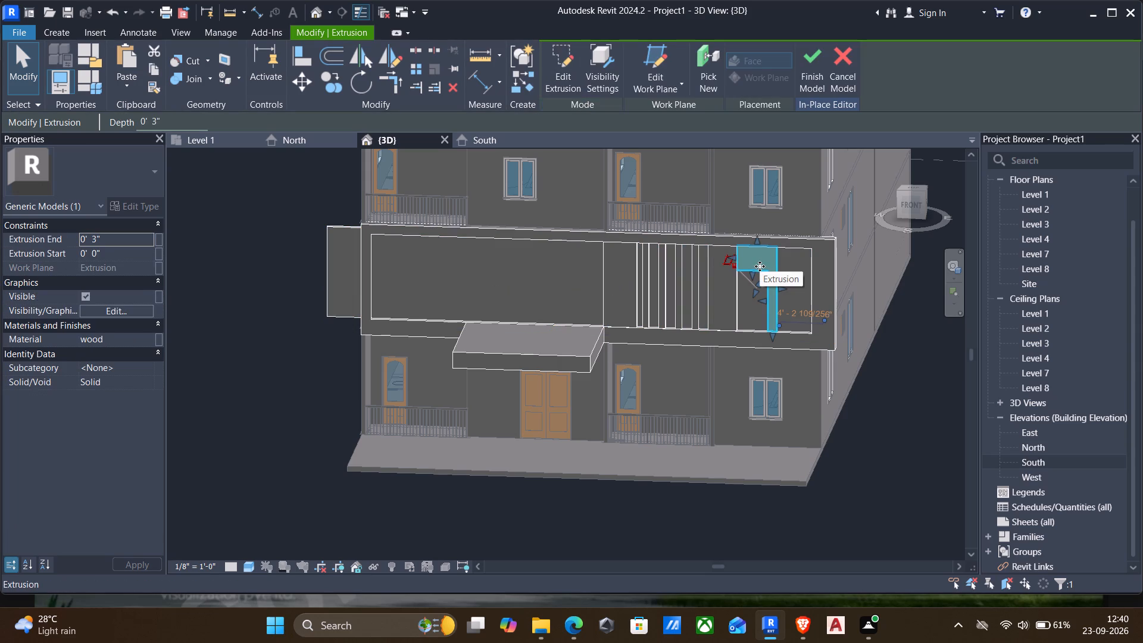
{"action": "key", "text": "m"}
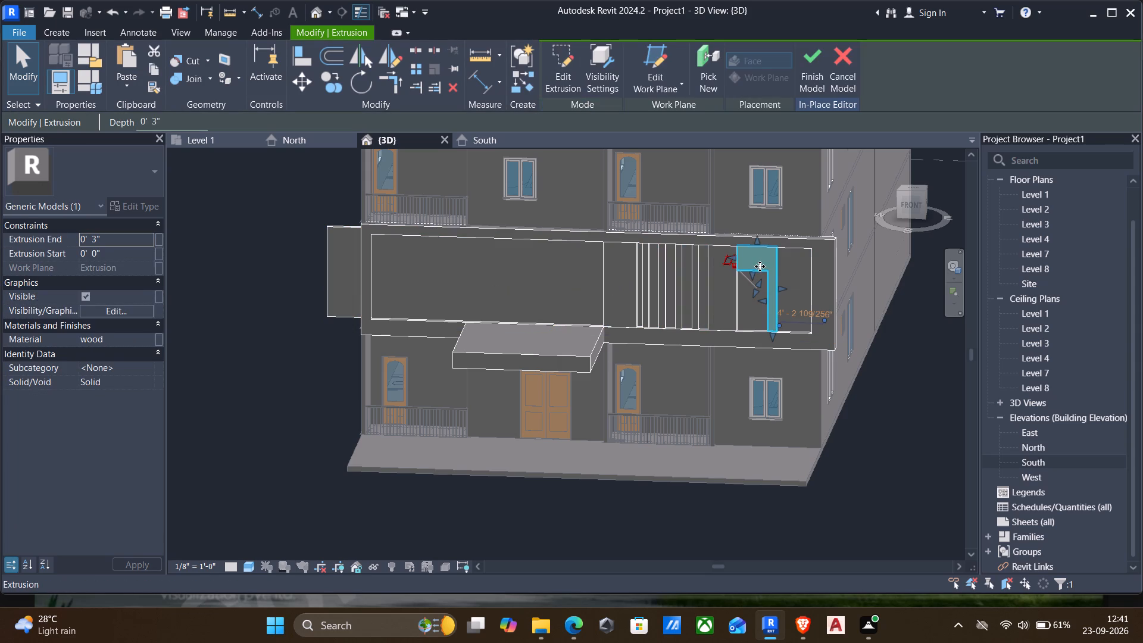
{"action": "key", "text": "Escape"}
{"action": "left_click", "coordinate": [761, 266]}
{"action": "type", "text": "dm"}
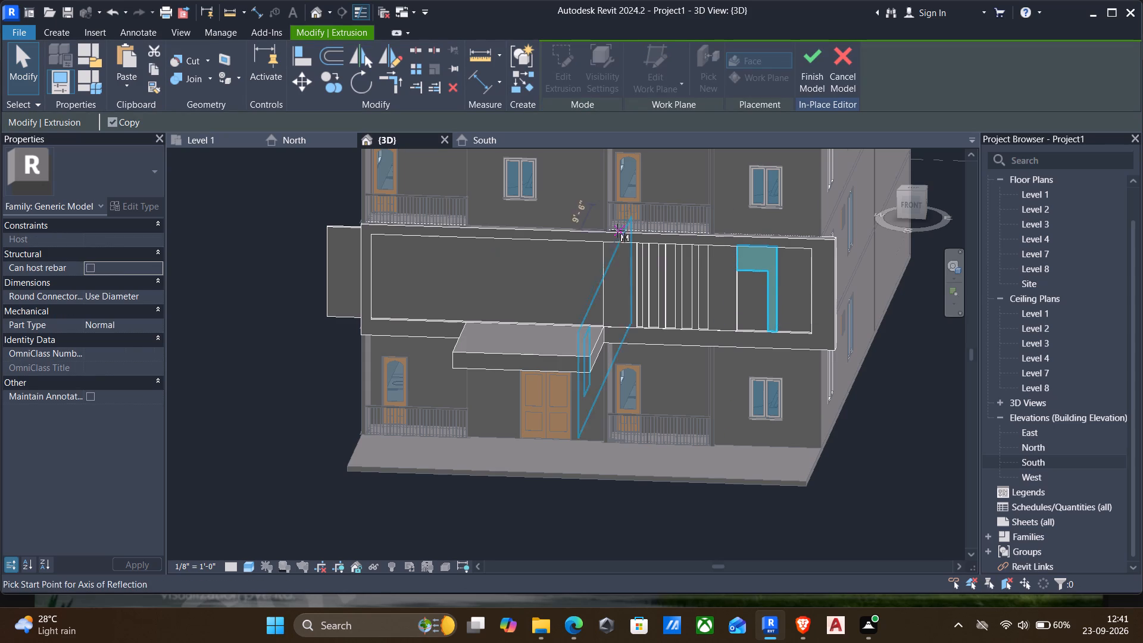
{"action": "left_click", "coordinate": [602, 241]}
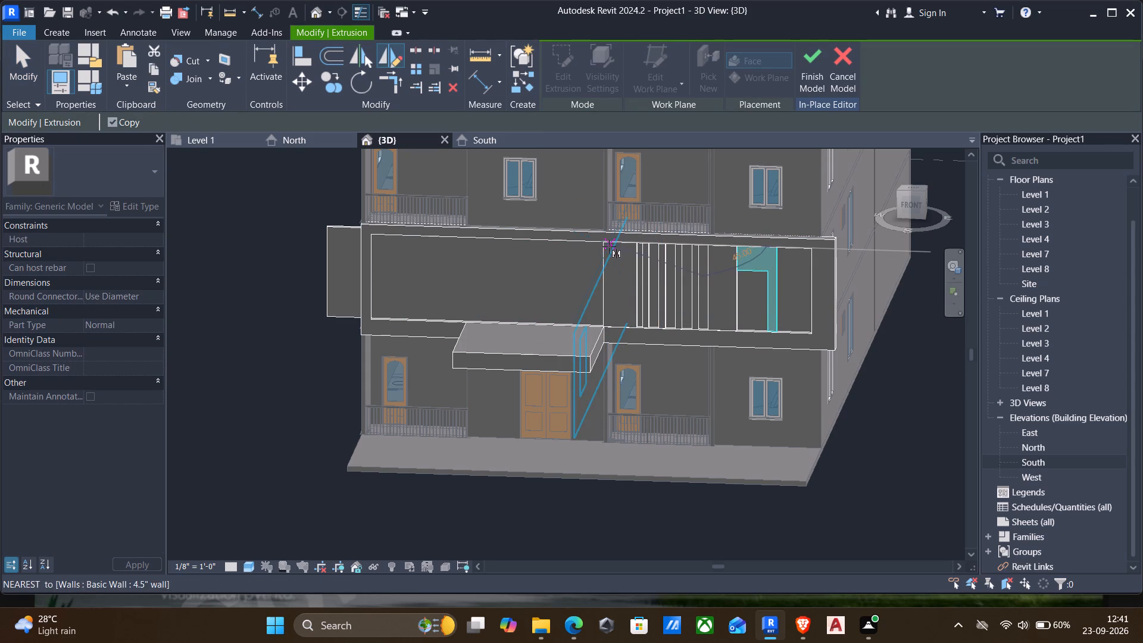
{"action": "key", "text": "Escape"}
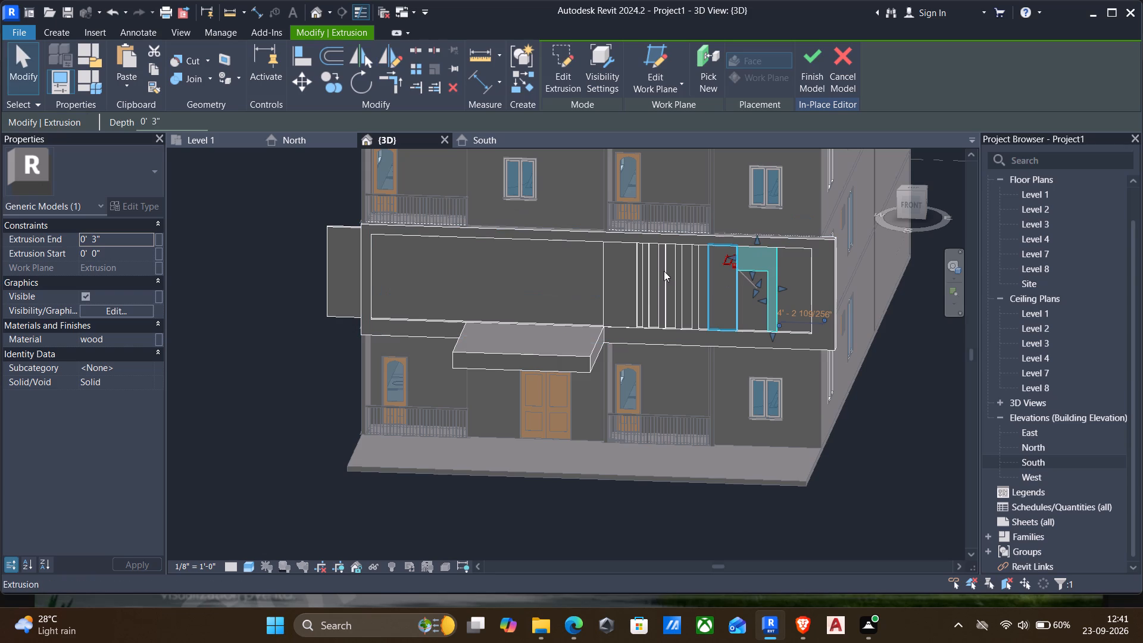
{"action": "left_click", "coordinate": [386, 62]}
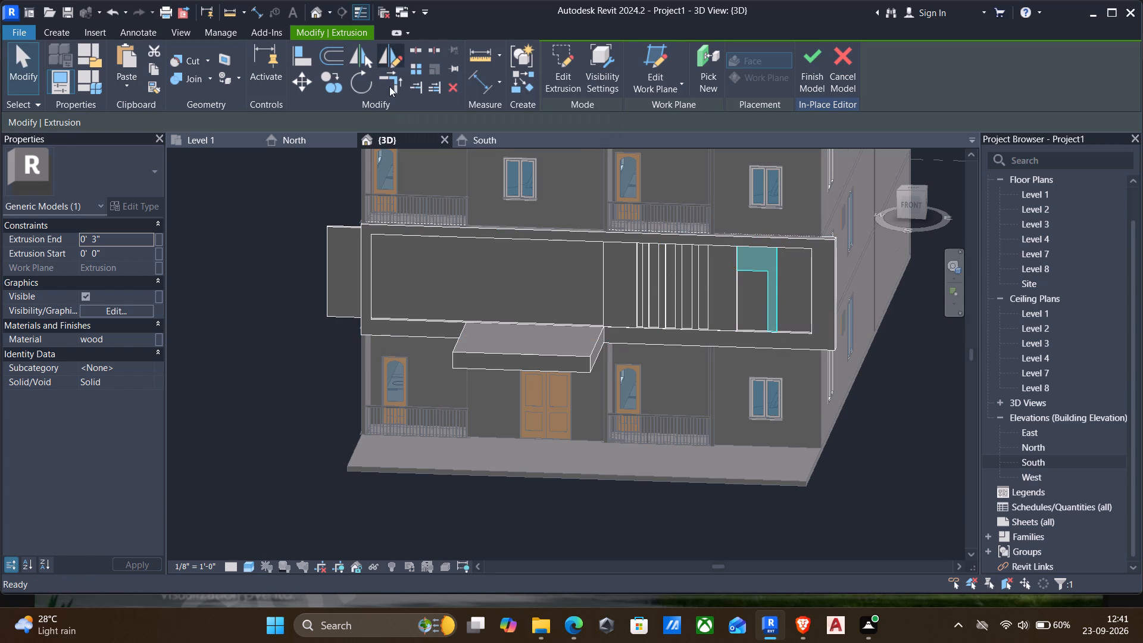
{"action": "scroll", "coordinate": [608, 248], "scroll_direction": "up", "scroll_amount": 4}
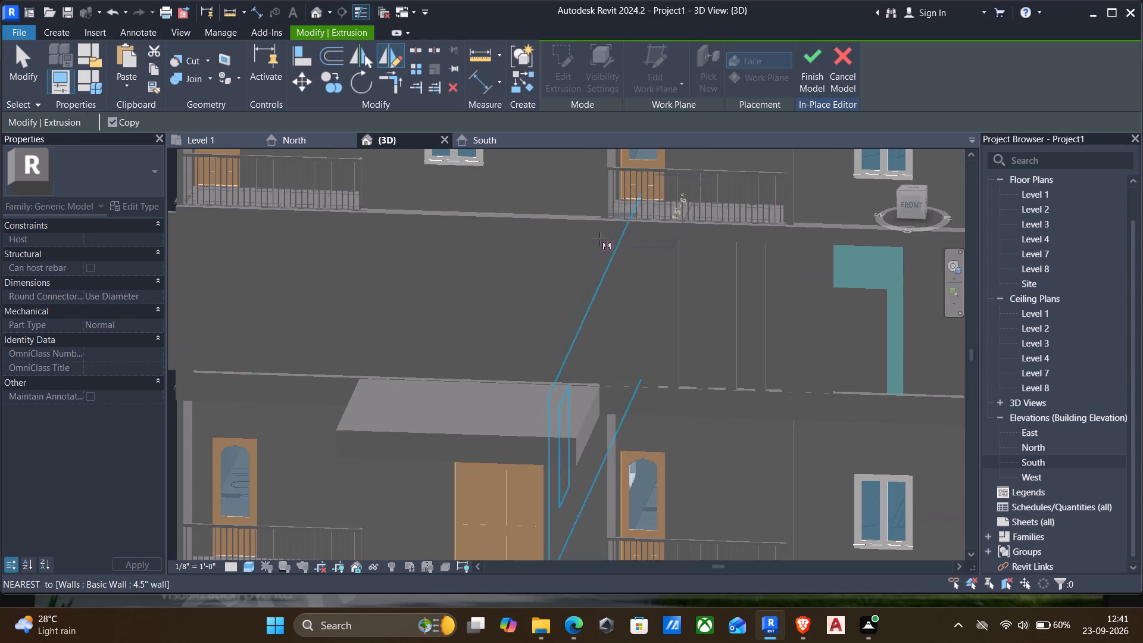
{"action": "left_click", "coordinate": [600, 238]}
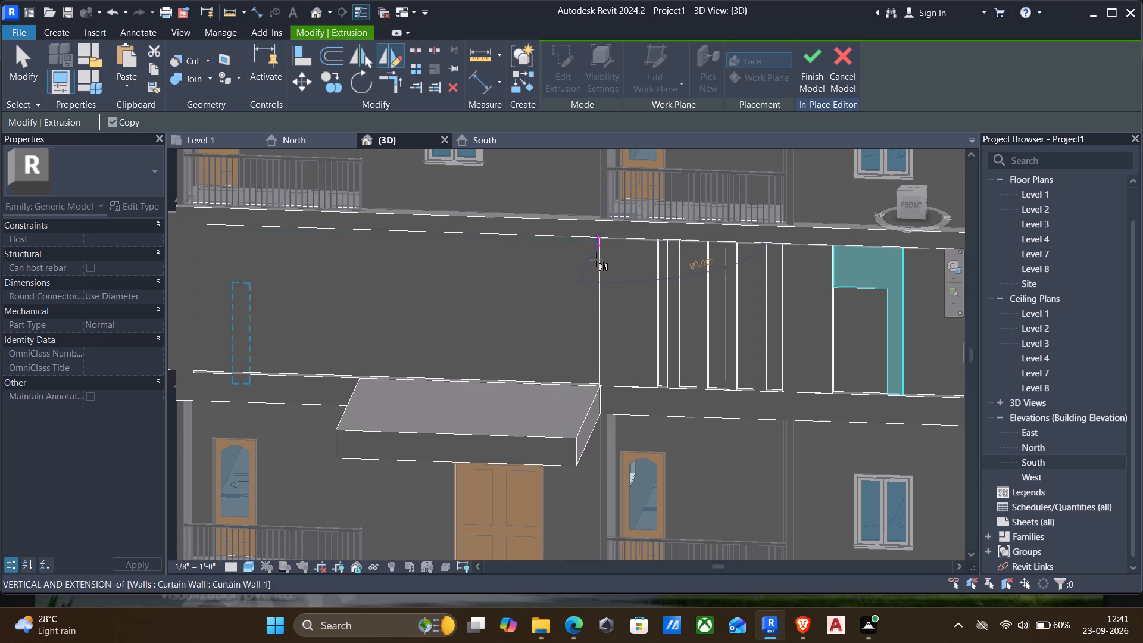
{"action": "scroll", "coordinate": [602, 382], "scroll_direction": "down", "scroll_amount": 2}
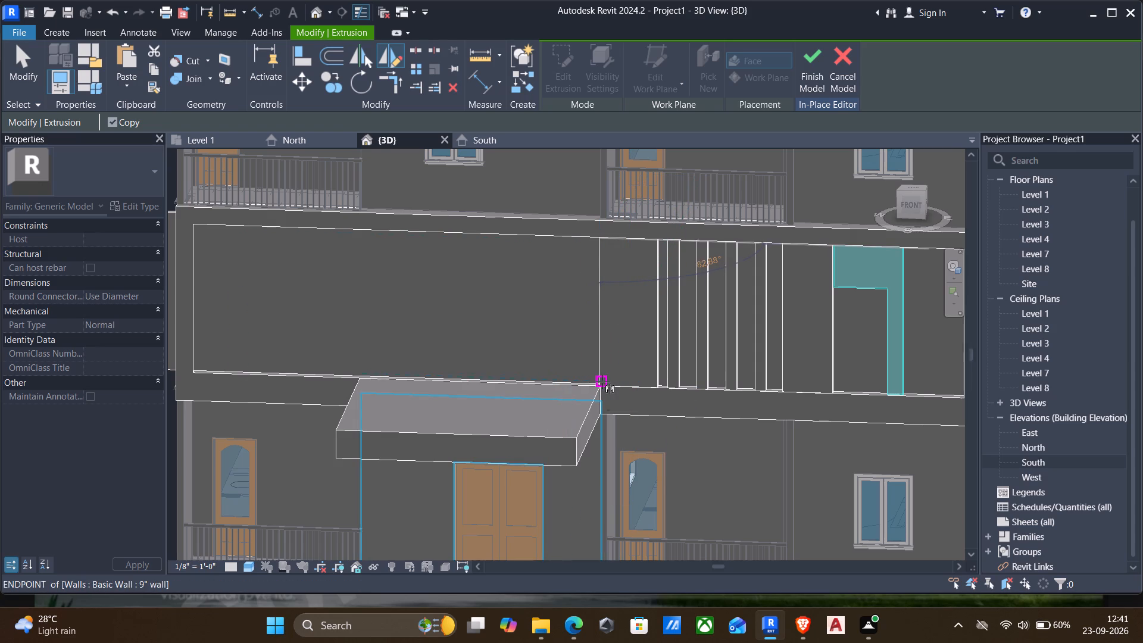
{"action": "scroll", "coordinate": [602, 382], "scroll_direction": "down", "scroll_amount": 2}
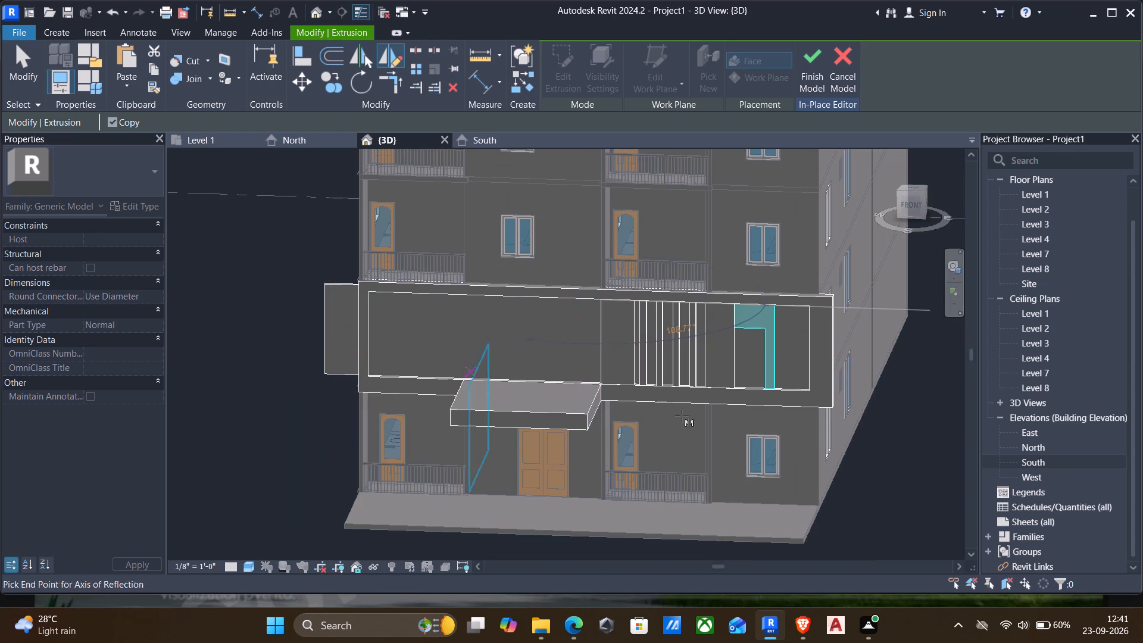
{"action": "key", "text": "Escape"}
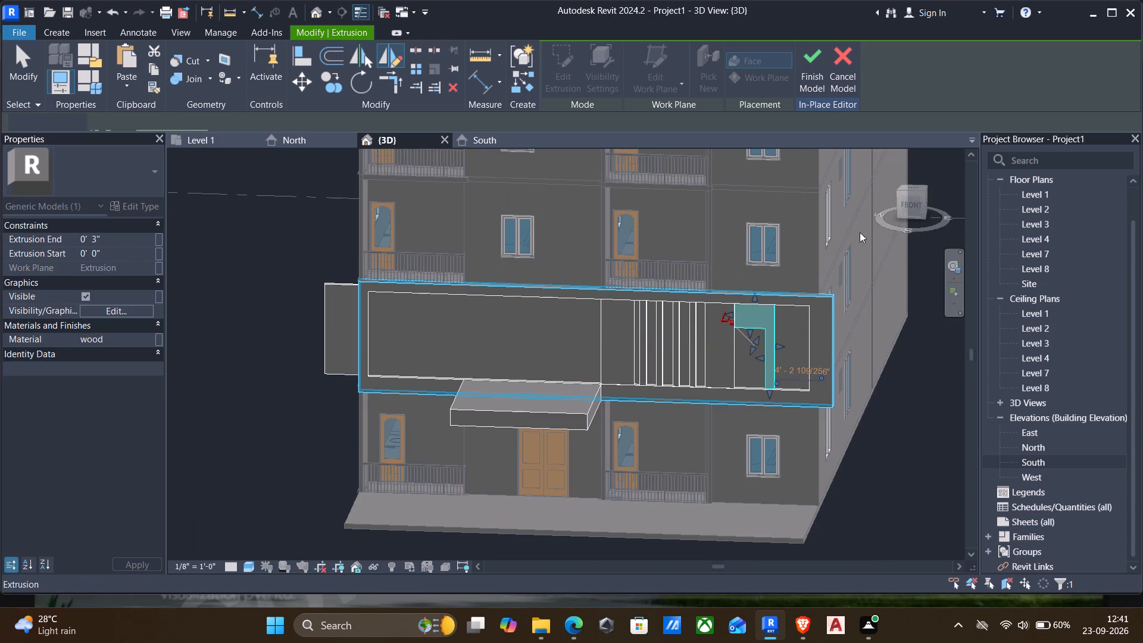
In the South elevation, mirror a copy of the L-shaped wood panel about the vertical left edge of the wide panel beside the fins.
{"action": "double_click", "coordinate": [1030, 460]}
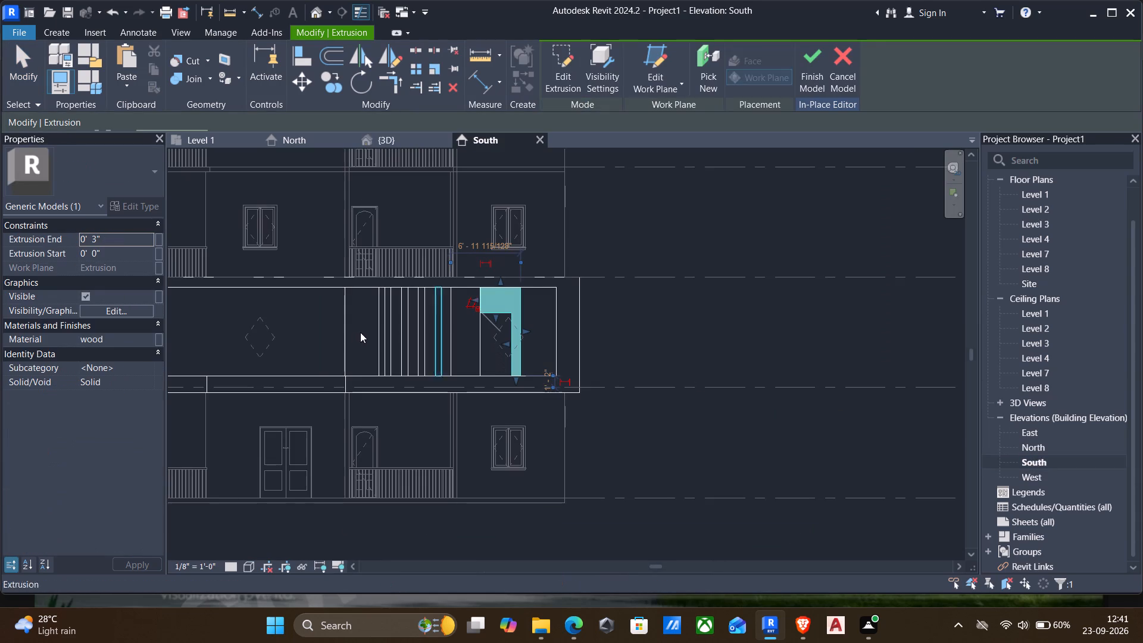
{"action": "scroll", "coordinate": [349, 335], "scroll_direction": "down", "scroll_amount": 3}
{"action": "key", "text": "d"}
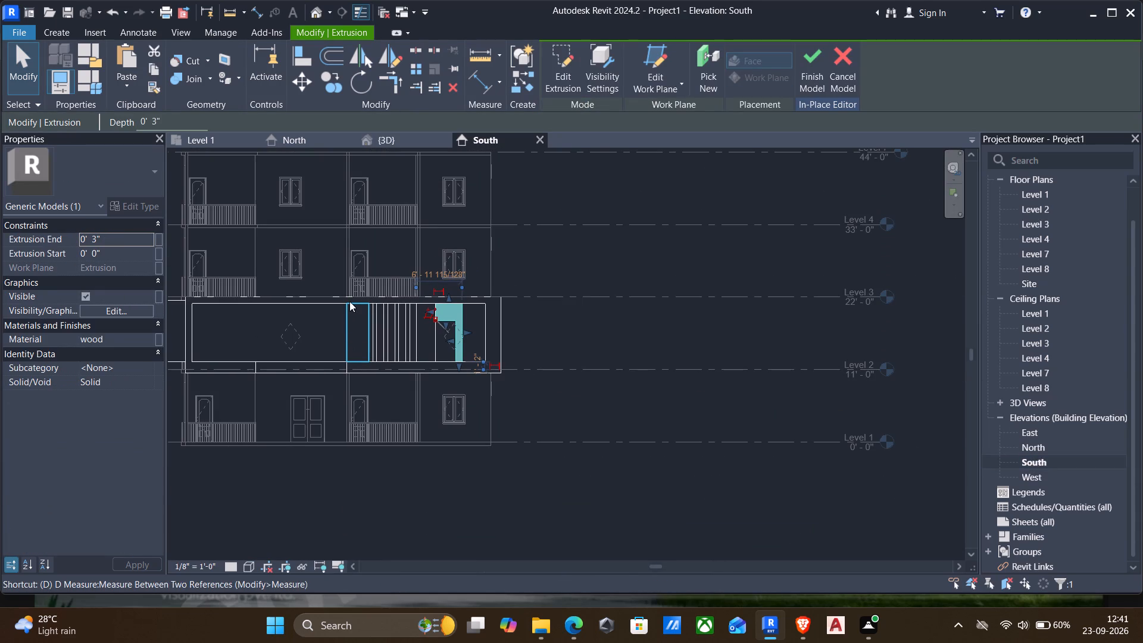
{"action": "key", "text": "m"}
{"action": "left_click", "coordinate": [348, 305]}
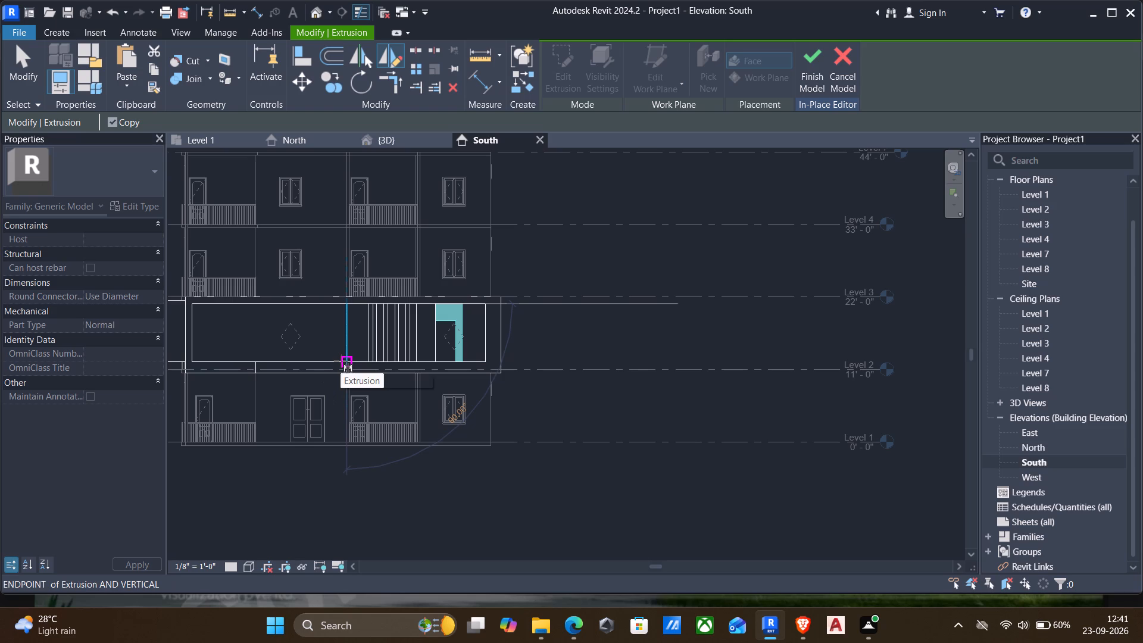
{"action": "left_click", "coordinate": [341, 361]}
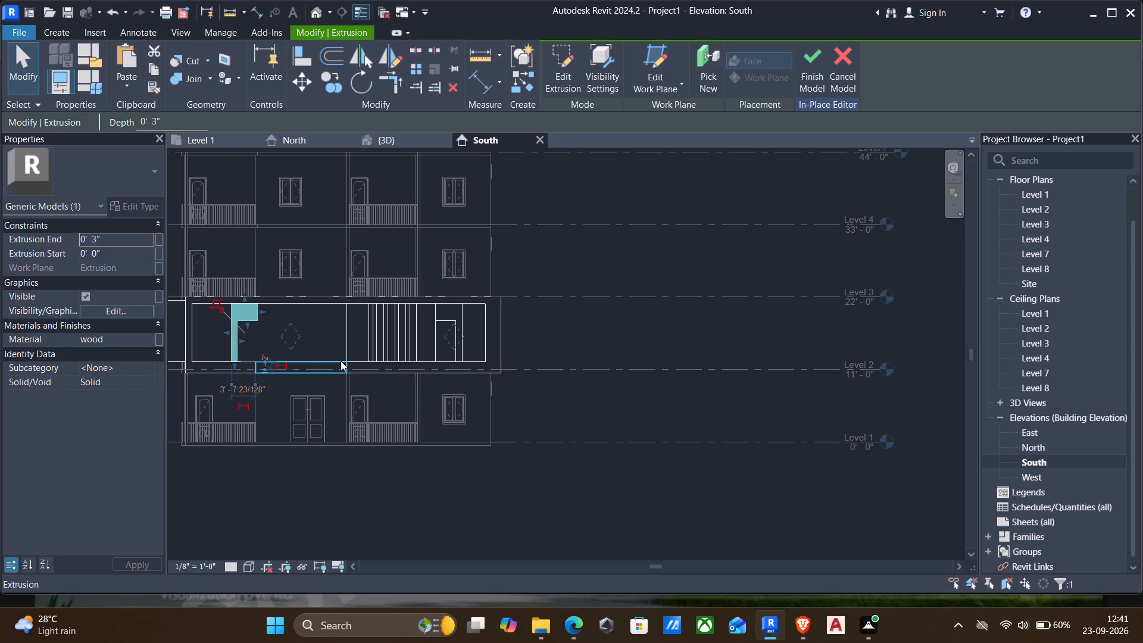
{"action": "key", "text": "Escape"}
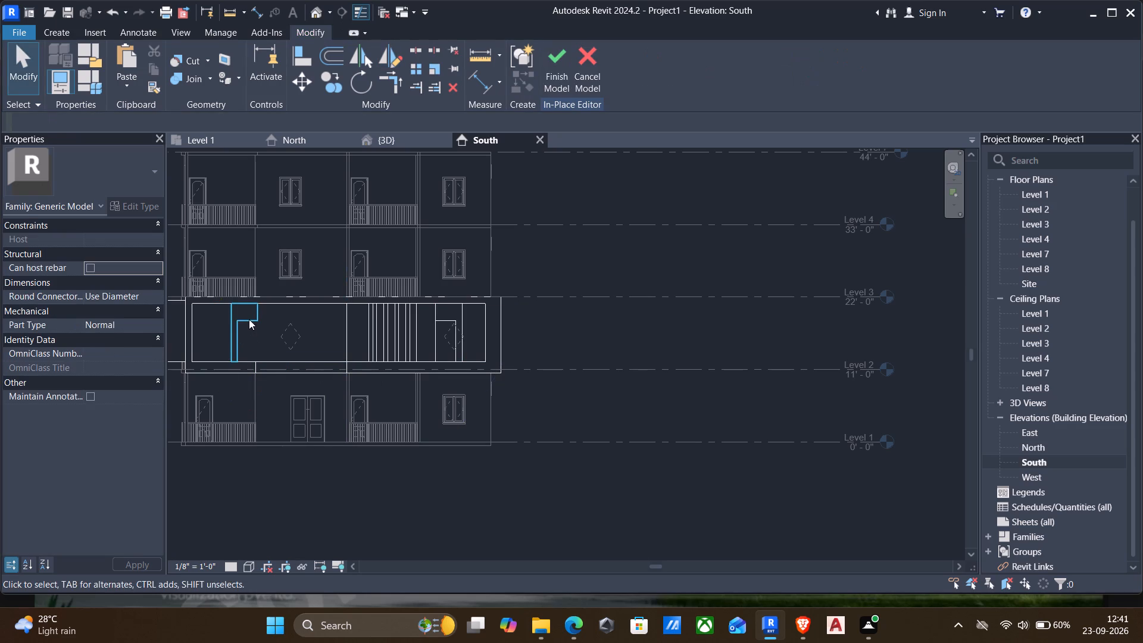
Shift the mirrored L-shaped panel horizontally toward the fins until it meets the left edge of the wide panel.
{"action": "left_click", "coordinate": [249, 319]}
{"action": "key", "text": "Right"}
{"action": "key", "text": "Right"}
{"action": "key", "text": "Right"}
{"action": "key", "text": "Right"}
{"action": "key", "text": "Right"}
{"action": "key", "text": "Right"}
{"action": "key", "text": "Right"}
{"action": "key", "text": "Right"}
{"action": "key", "text": "Right"}
{"action": "key", "text": "Right"}
{"action": "key", "text": "Right"}
{"action": "key", "text": "Right"}
{"action": "key", "text": "Right"}
{"action": "key", "text": "Right"}
{"action": "key", "text": "Right"}
{"action": "key", "text": "Right"}
{"action": "key", "text": "Right"}
{"action": "key", "text": "Right"}
{"action": "key", "text": "Right"}
{"action": "key", "text": "Right"}
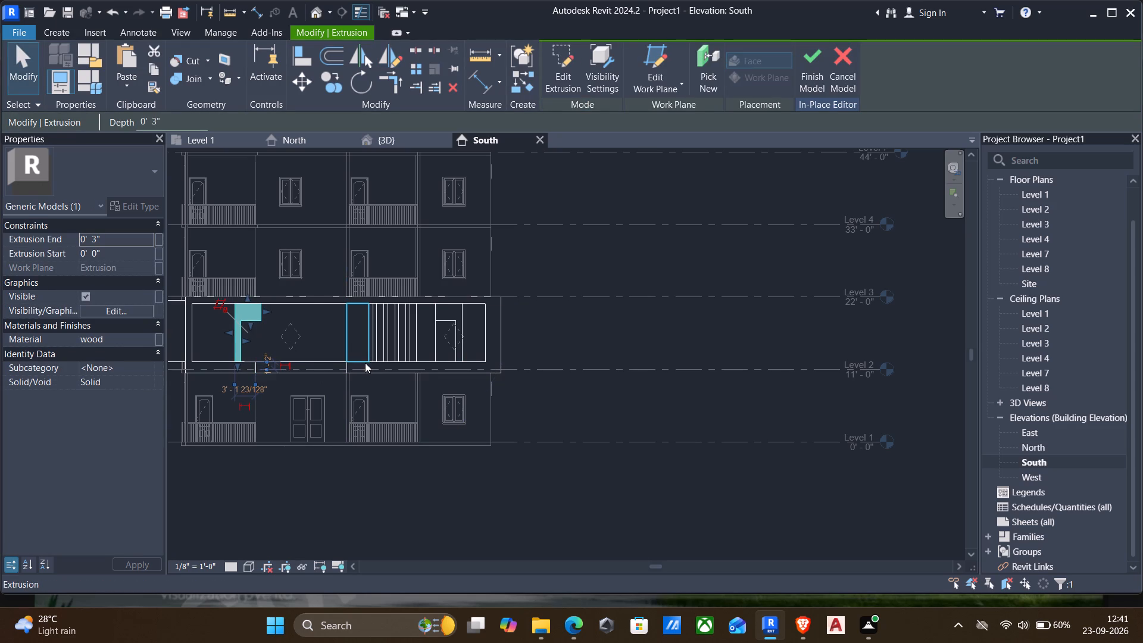
{"action": "key", "text": "Right"}
{"action": "key", "text": "Right"}
{"action": "key", "text": "Right"}
{"action": "key", "text": "Right"}
{"action": "key", "text": "Right"}
{"action": "key", "text": "Right"}
{"action": "key", "text": "Right"}
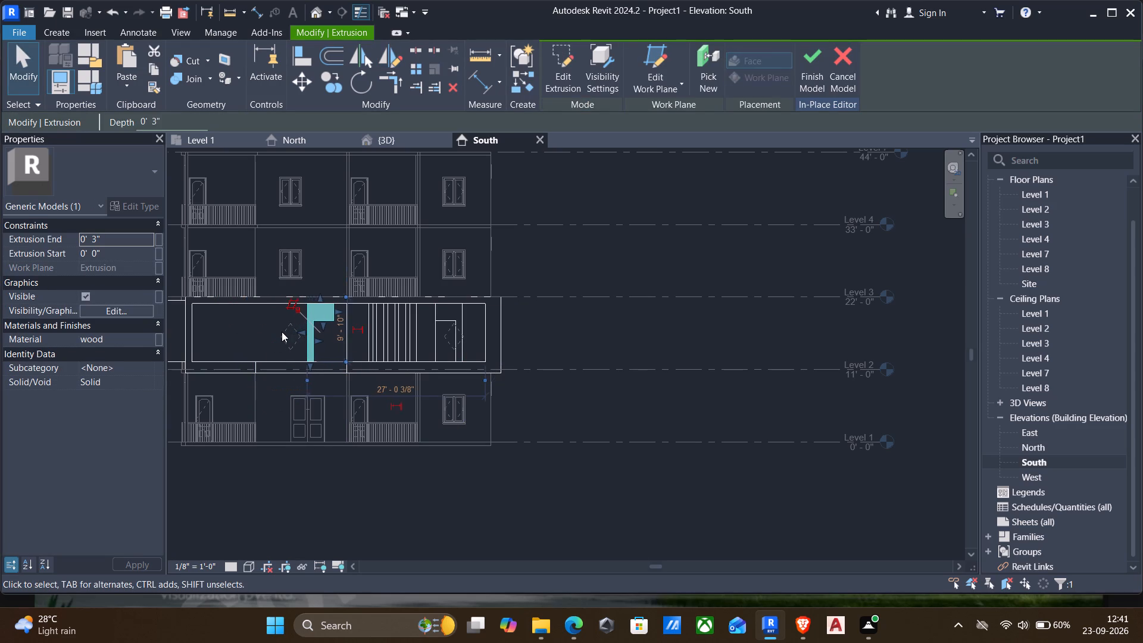
{"action": "key", "text": "Right"}
{"action": "key", "text": "Right"}
{"action": "key", "text": "Right"}
{"action": "key", "text": "Escape"}
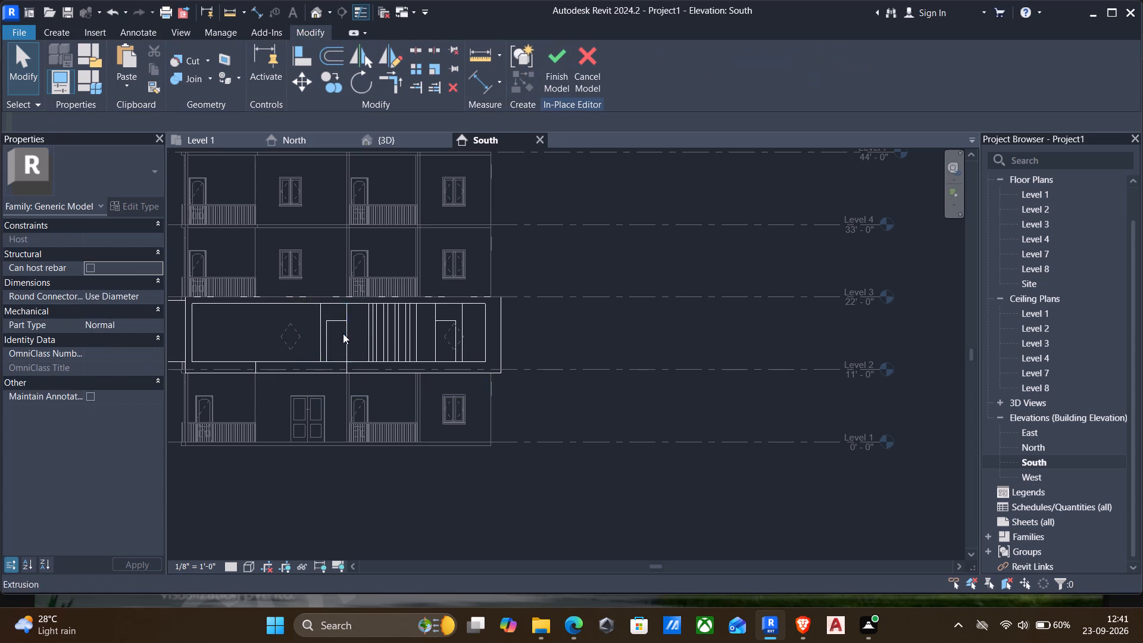
Finish the in-place model of the front frame.
{"action": "scroll", "coordinate": [349, 324], "scroll_direction": "up", "scroll_amount": 4}
{"action": "scroll", "coordinate": [349, 324], "scroll_direction": "down", "scroll_amount": 3}
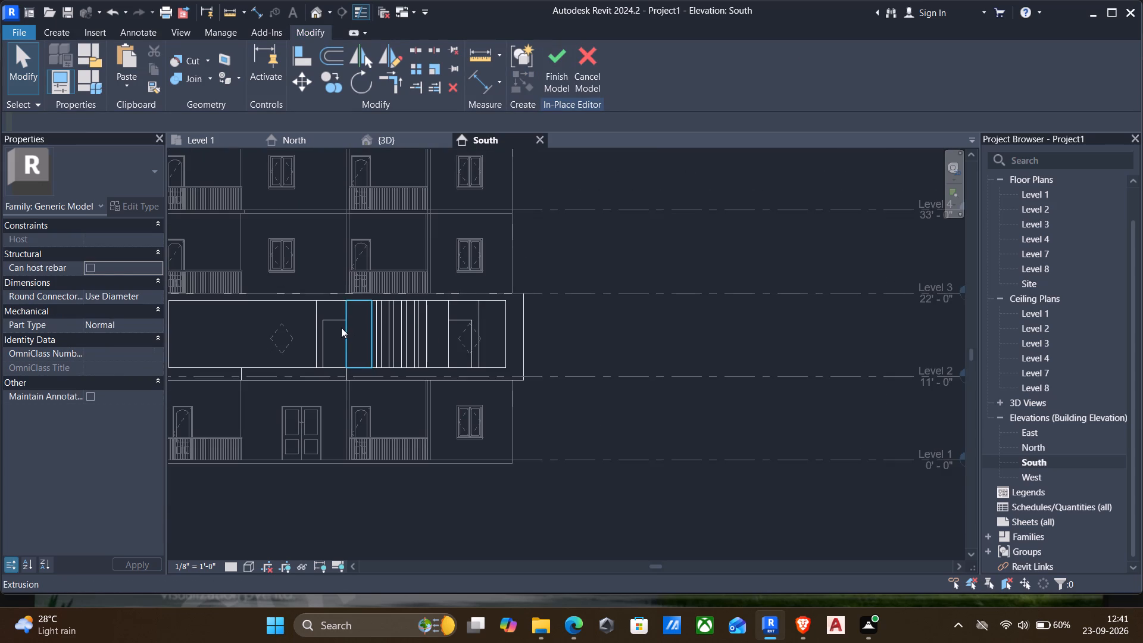
{"action": "scroll", "coordinate": [348, 326], "scroll_direction": "down", "scroll_amount": 2}
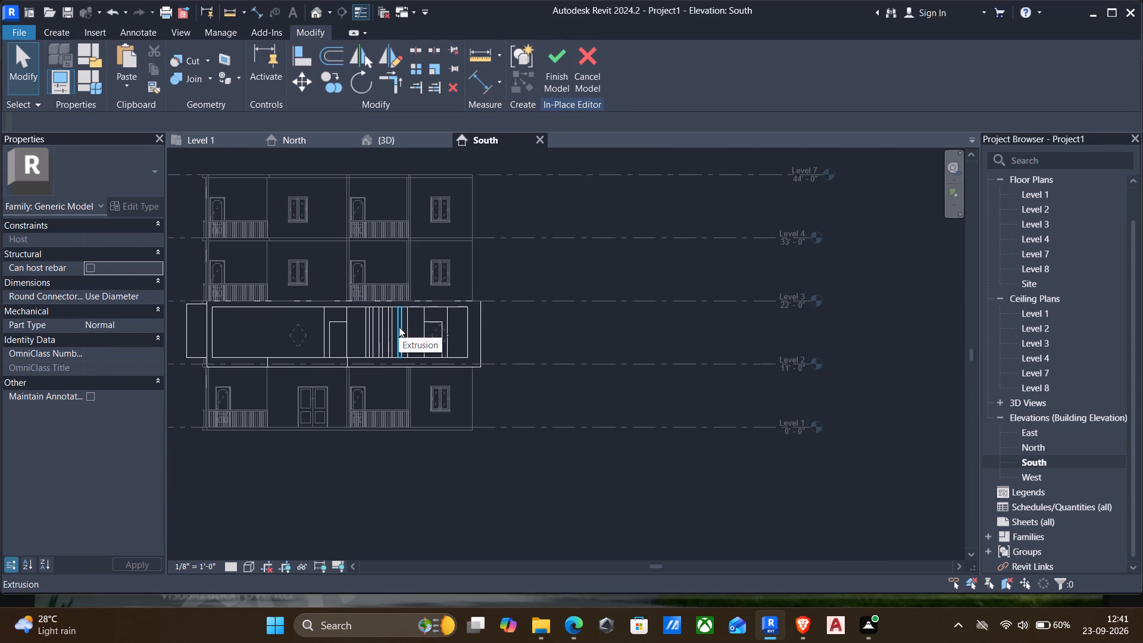
{"action": "left_click", "coordinate": [548, 58]}
Return to the 3D view and set its visual style to Realistic to show the front frame's materials.
{"action": "scroll", "coordinate": [613, 361], "scroll_direction": "down", "scroll_amount": 2}
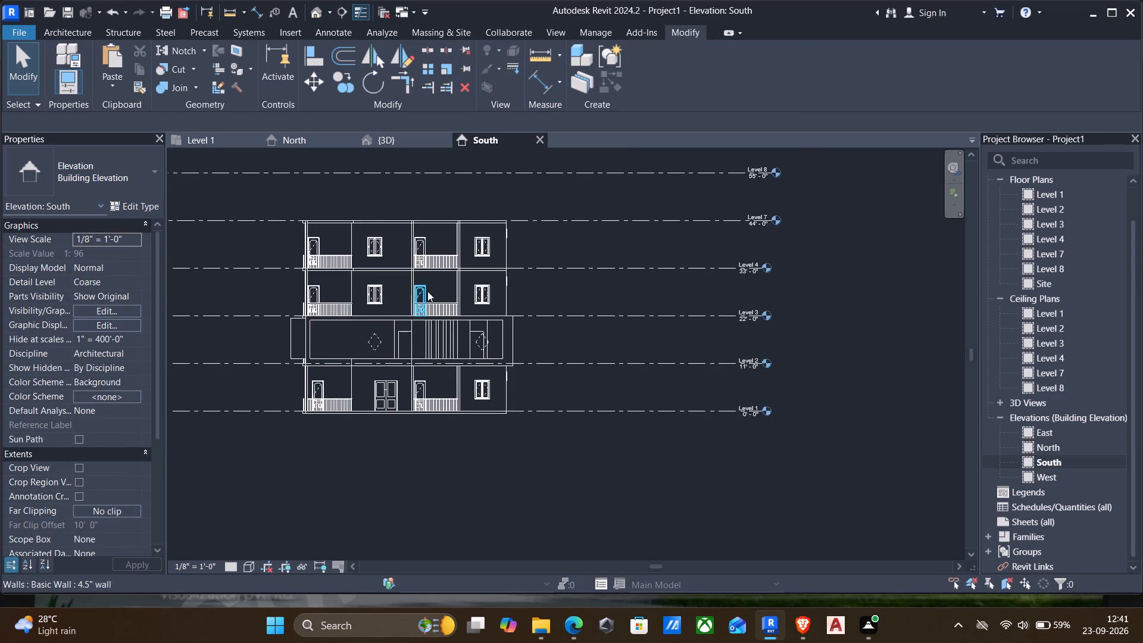
{"action": "scroll", "coordinate": [451, 316], "scroll_direction": "down", "scroll_amount": 2}
{"action": "middle_click_drag", "start_coordinate": [785, 351], "coordinate": [736, 401], "text": "shift"}
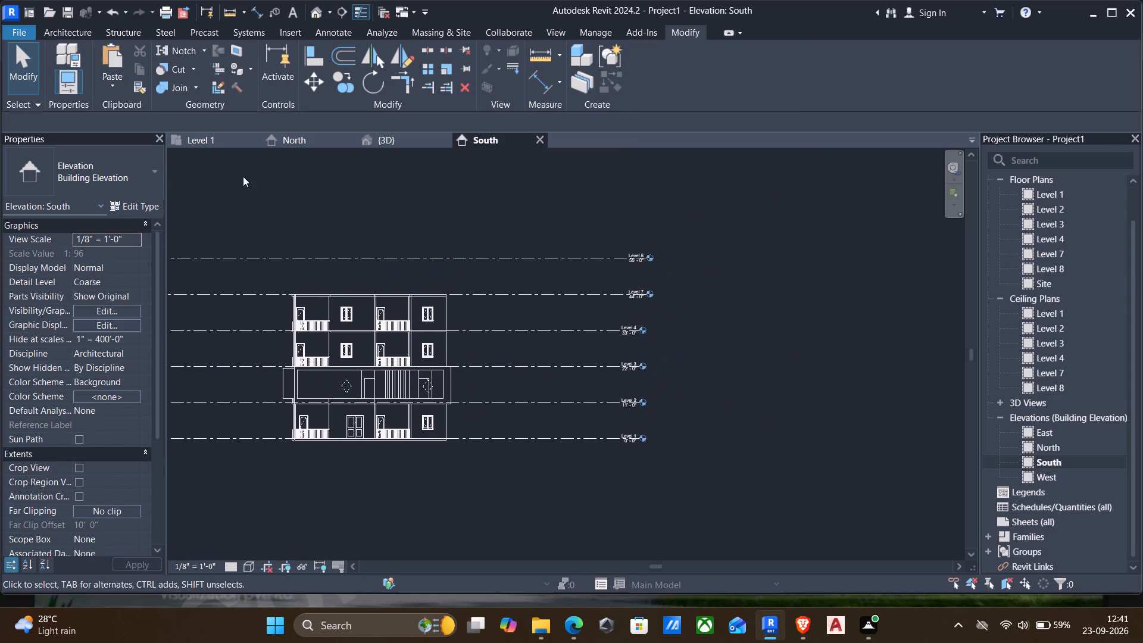
{"action": "left_click", "coordinate": [310, 10]}
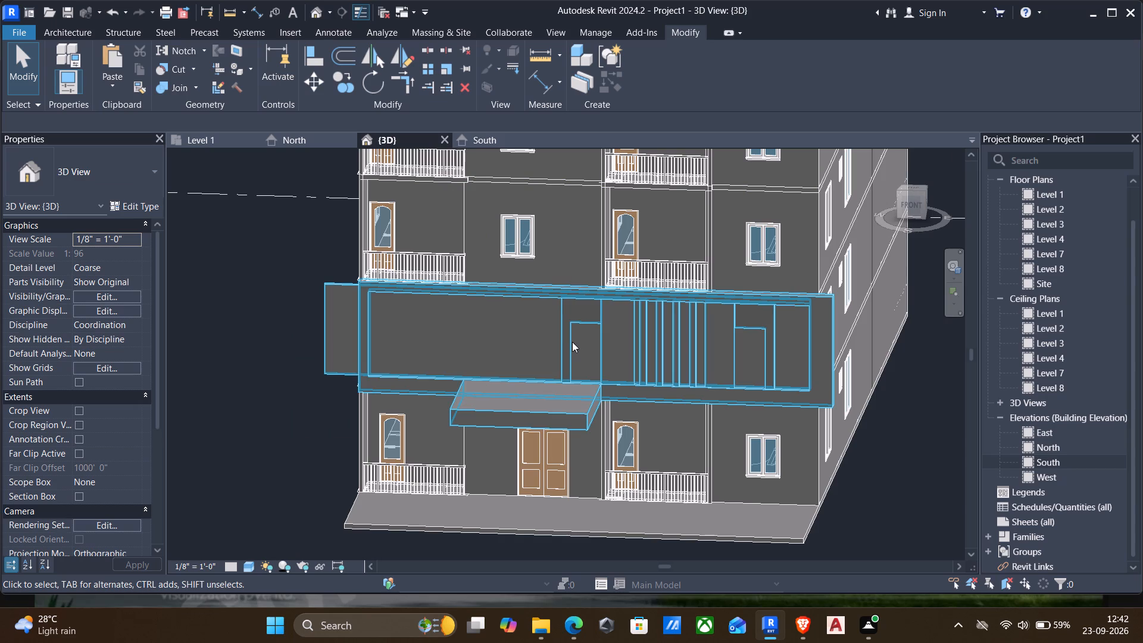
{"action": "left_click", "coordinate": [242, 567]}
{"action": "left_click", "coordinate": [249, 551]}
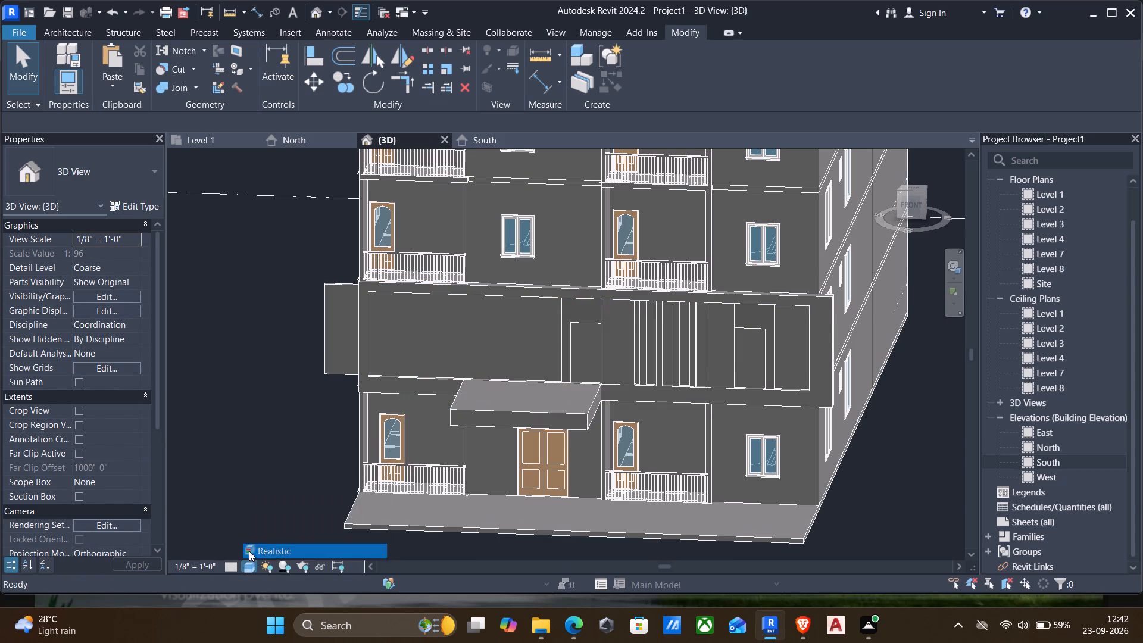
{"action": "scroll", "coordinate": [580, 320], "scroll_direction": "up", "scroll_amount": 3}
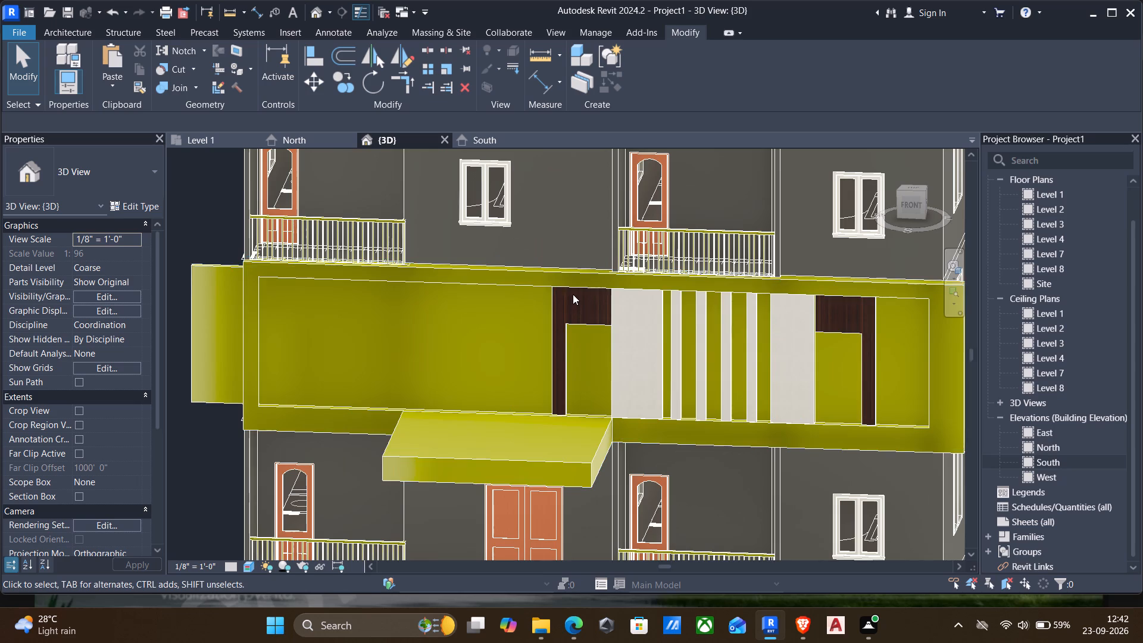
Set the 3D view's visual style to Shaded.
{"action": "scroll", "coordinate": [573, 295], "scroll_direction": "down", "scroll_amount": 4}
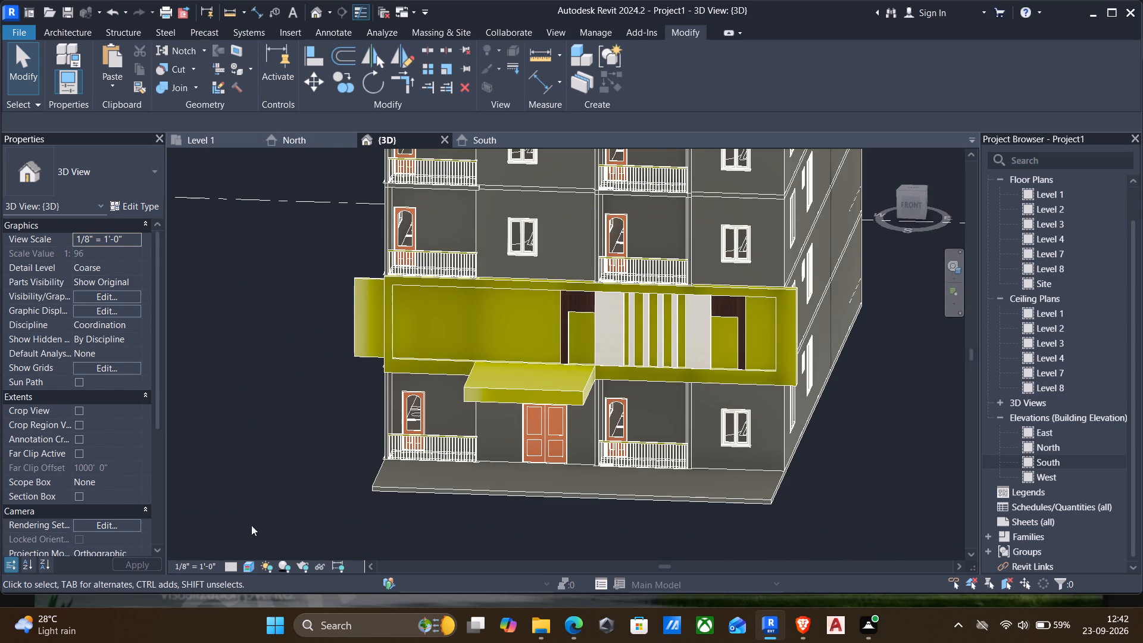
{"action": "left_click", "coordinate": [252, 567]}
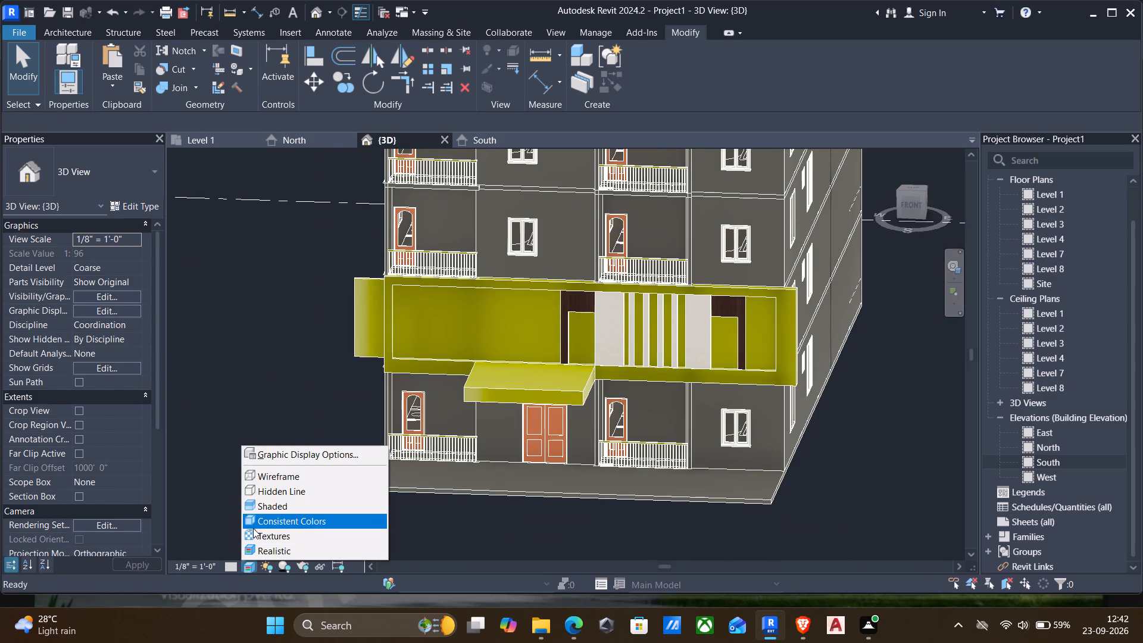
{"action": "left_click", "coordinate": [253, 508]}
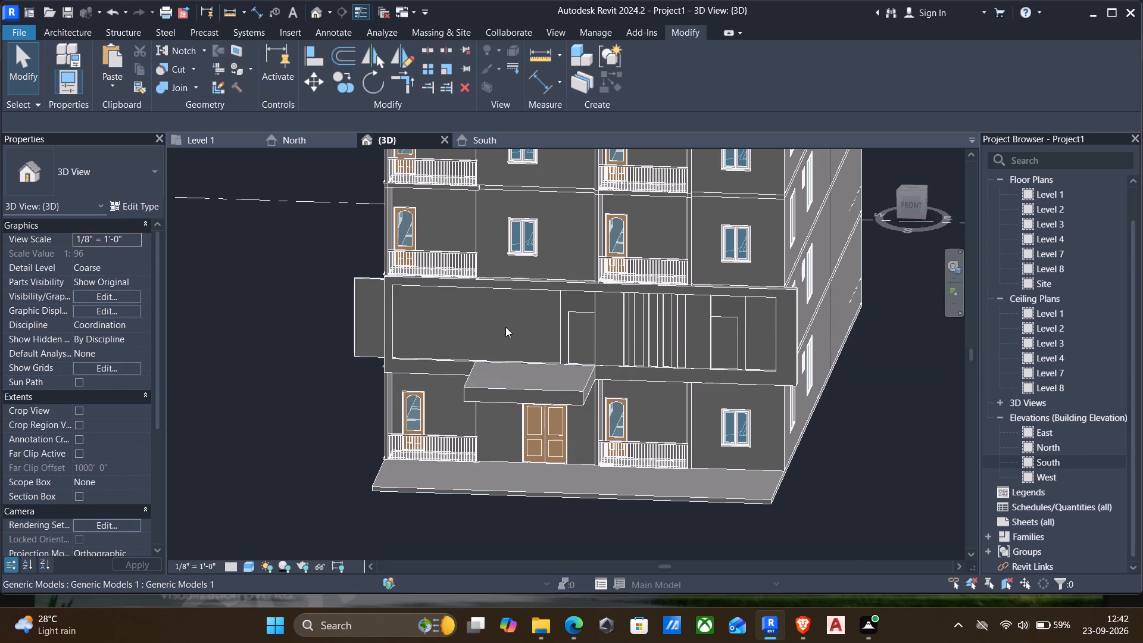
Reopen the front frame for in-place editing and start a new extrusion, picking the panel projecting past the frame's left end as its work plane.
{"action": "scroll", "coordinate": [511, 323], "scroll_direction": "up", "scroll_amount": 2}
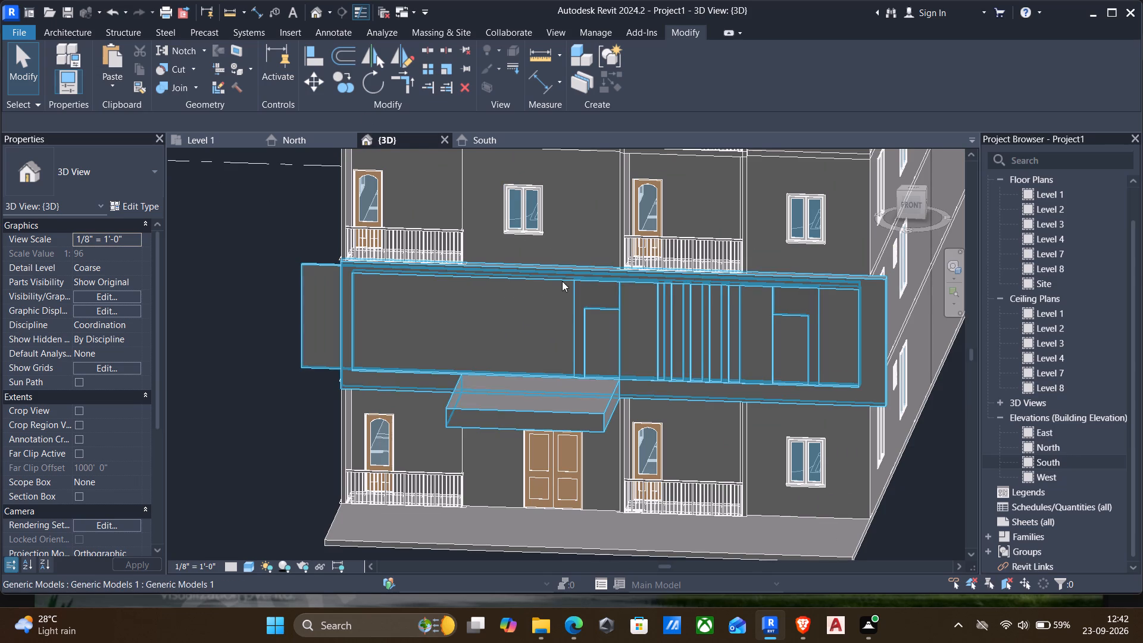
{"action": "left_click", "coordinate": [584, 320]}
{"action": "left_click", "coordinate": [657, 88]}
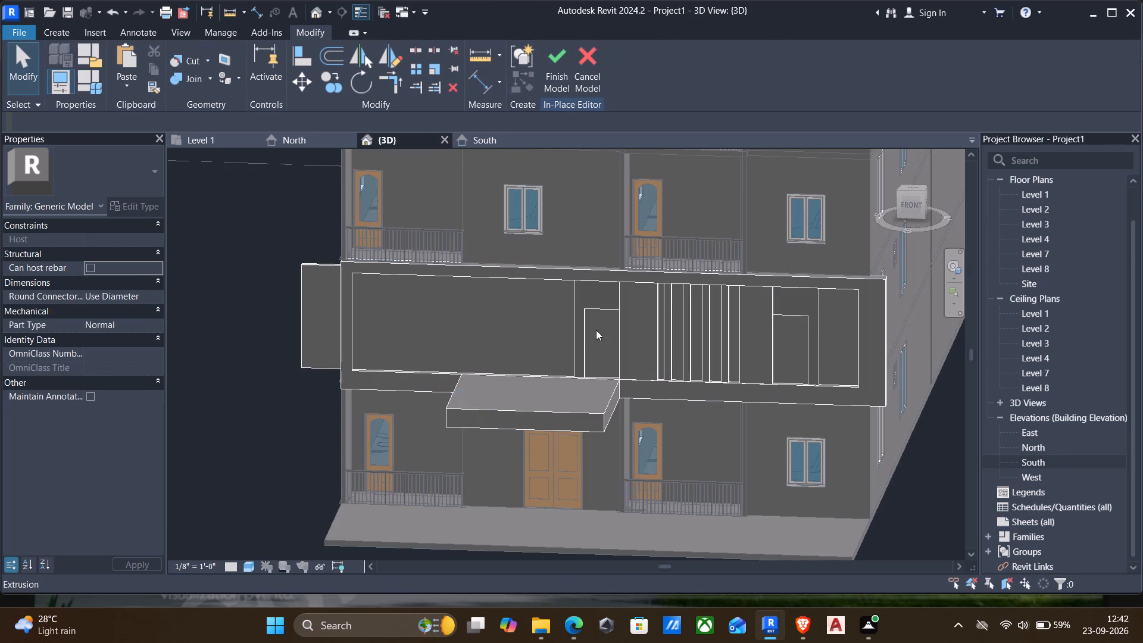
{"action": "left_click", "coordinate": [583, 336]}
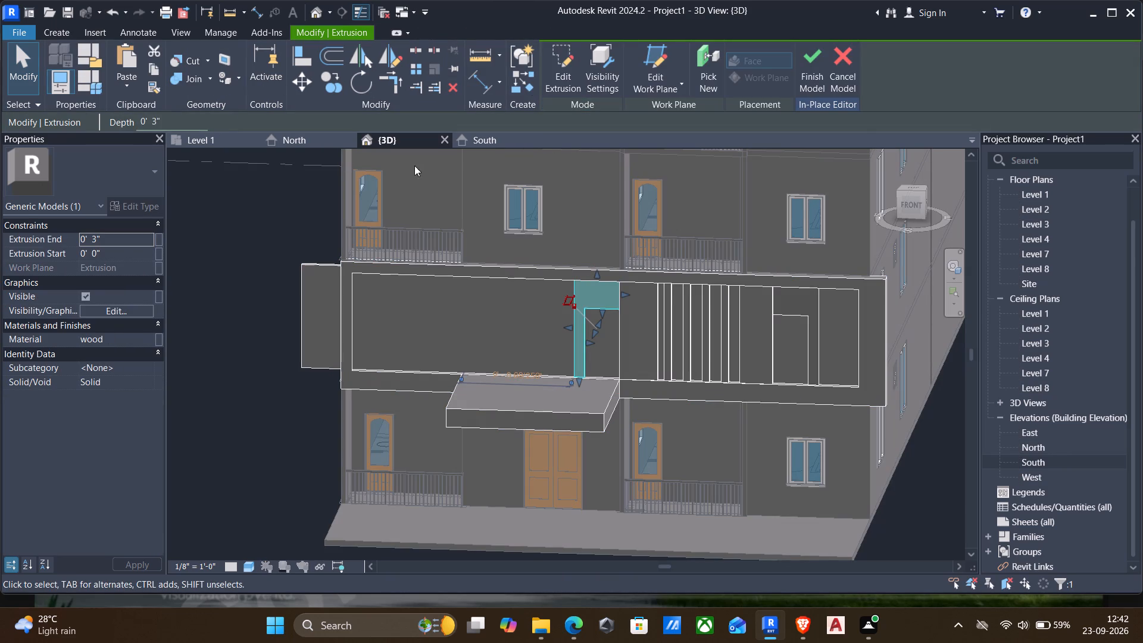
{"action": "left_click", "coordinate": [63, 32]}
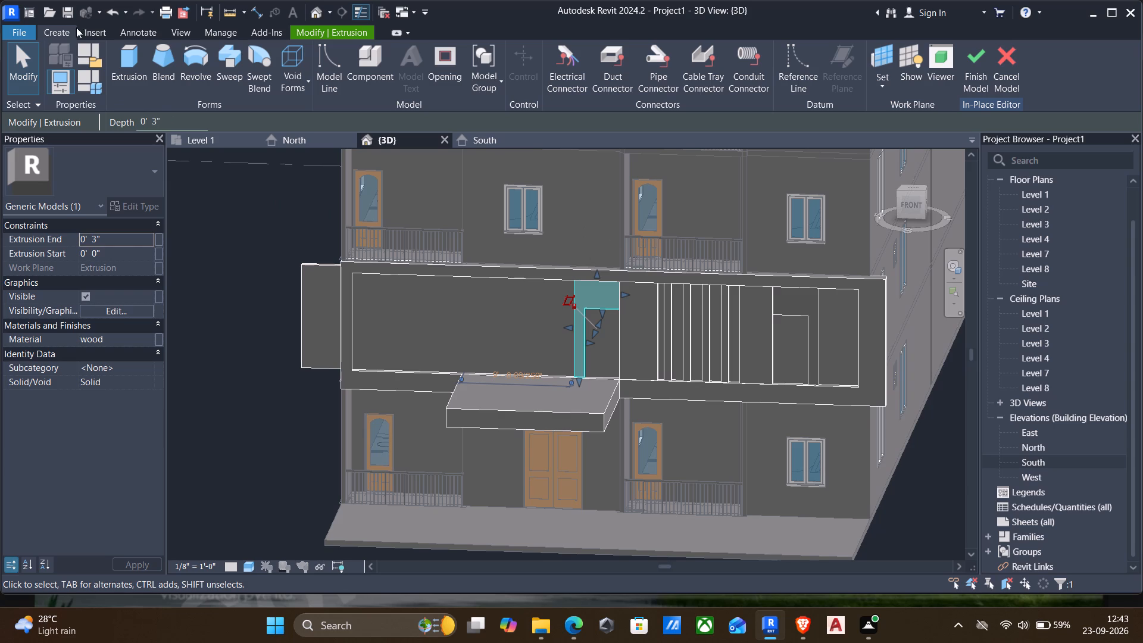
{"action": "left_click", "coordinate": [118, 59]}
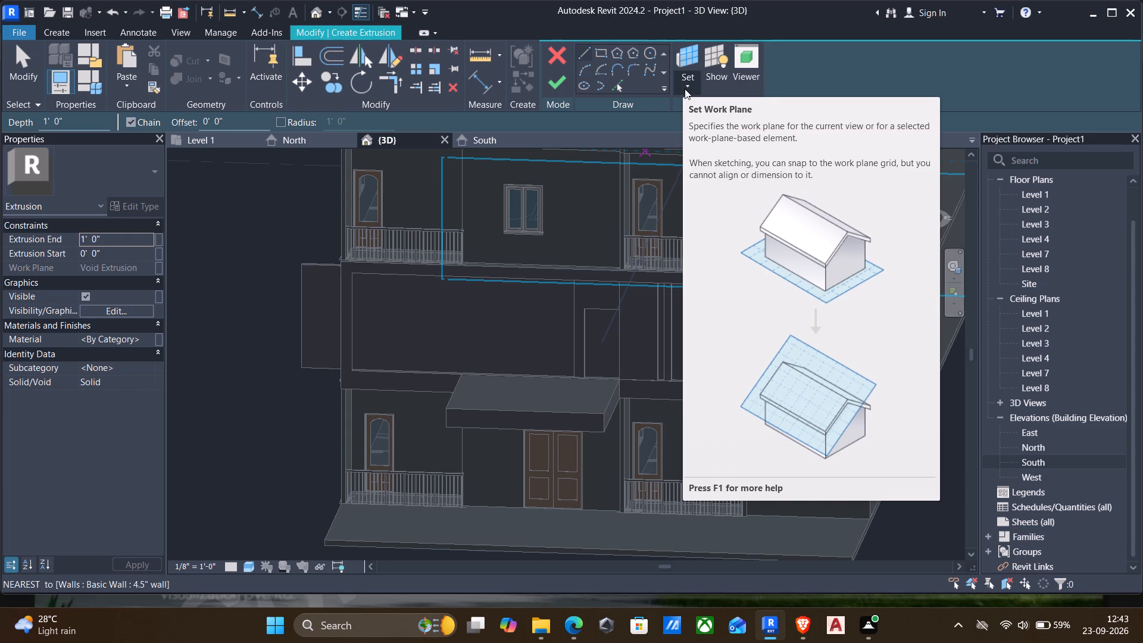
{"action": "left_click", "coordinate": [683, 86]}
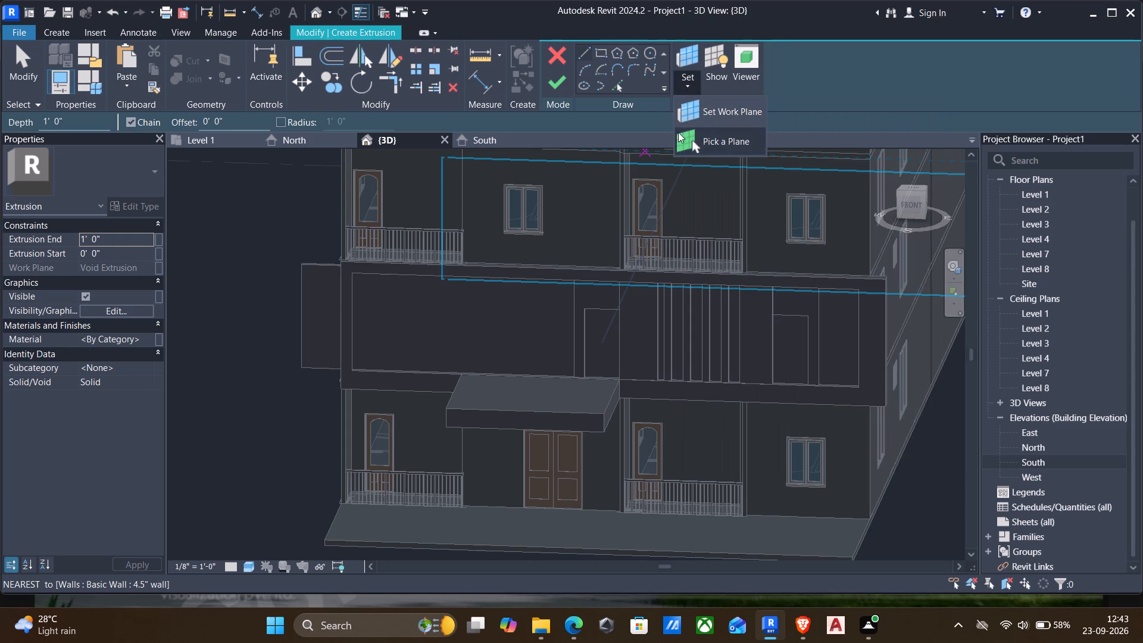
{"action": "left_click", "coordinate": [693, 139]}
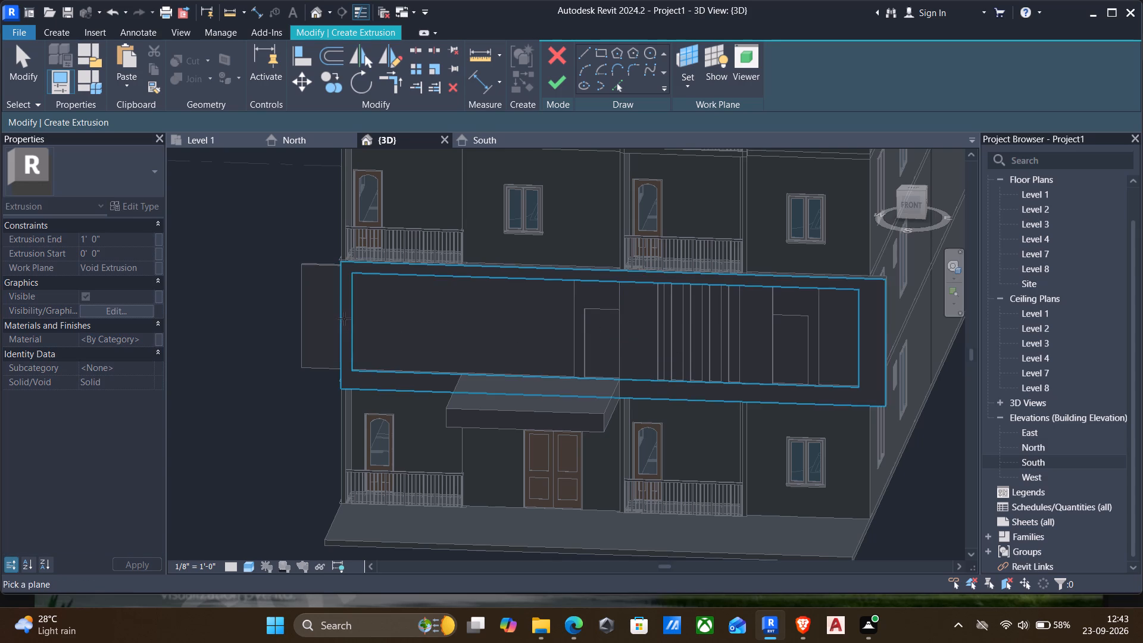
{"action": "left_click", "coordinate": [312, 266]}
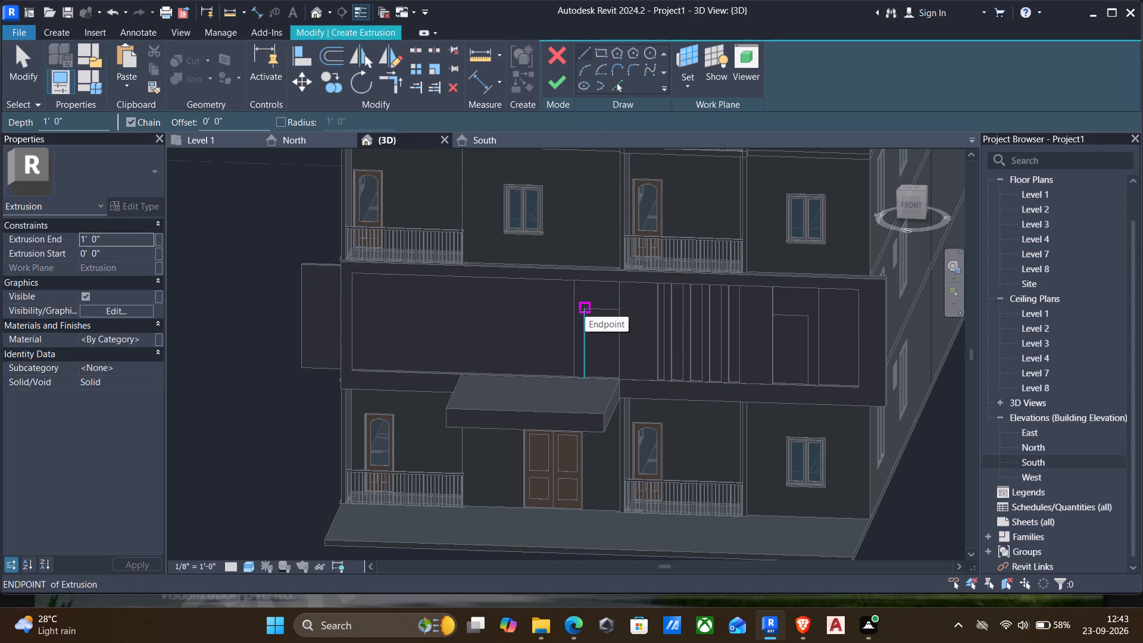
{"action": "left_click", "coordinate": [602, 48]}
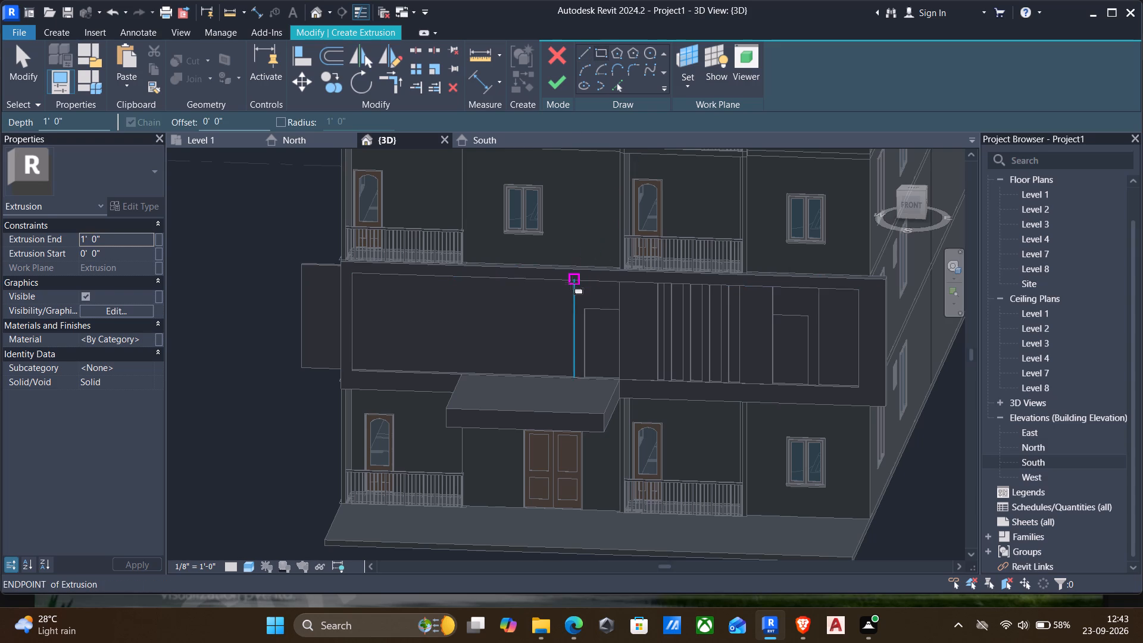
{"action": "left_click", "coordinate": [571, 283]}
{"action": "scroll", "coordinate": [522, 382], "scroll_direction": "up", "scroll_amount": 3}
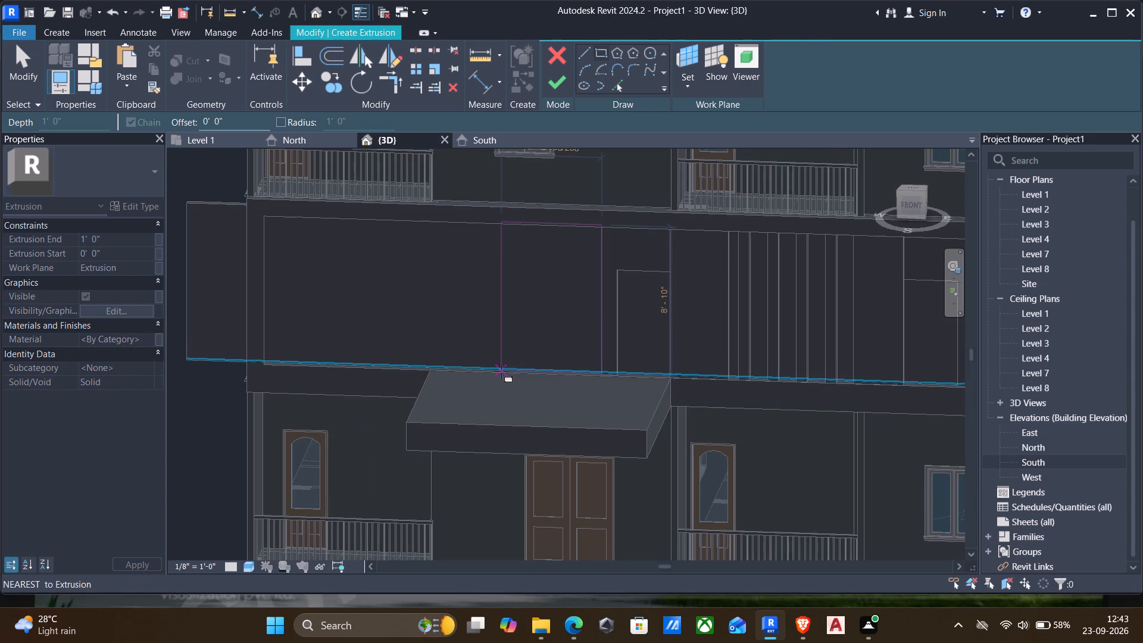
In the South elevation, sketch a rectangle about 6'-3" wide and 8'-10" high left of the left L-shaped panel and finish the 1' extrusion.
{"action": "double_click", "coordinate": [1078, 457]}
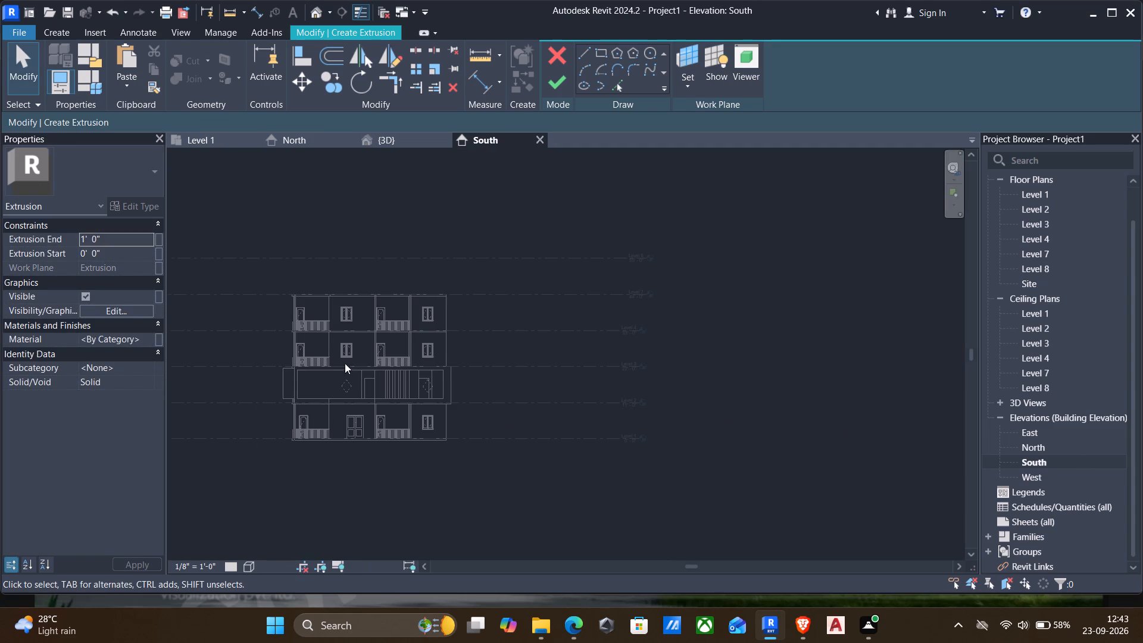
{"action": "middle_click_drag", "start_coordinate": [438, 339], "coordinate": [455, 333]}
{"action": "left_click", "coordinate": [599, 58]}
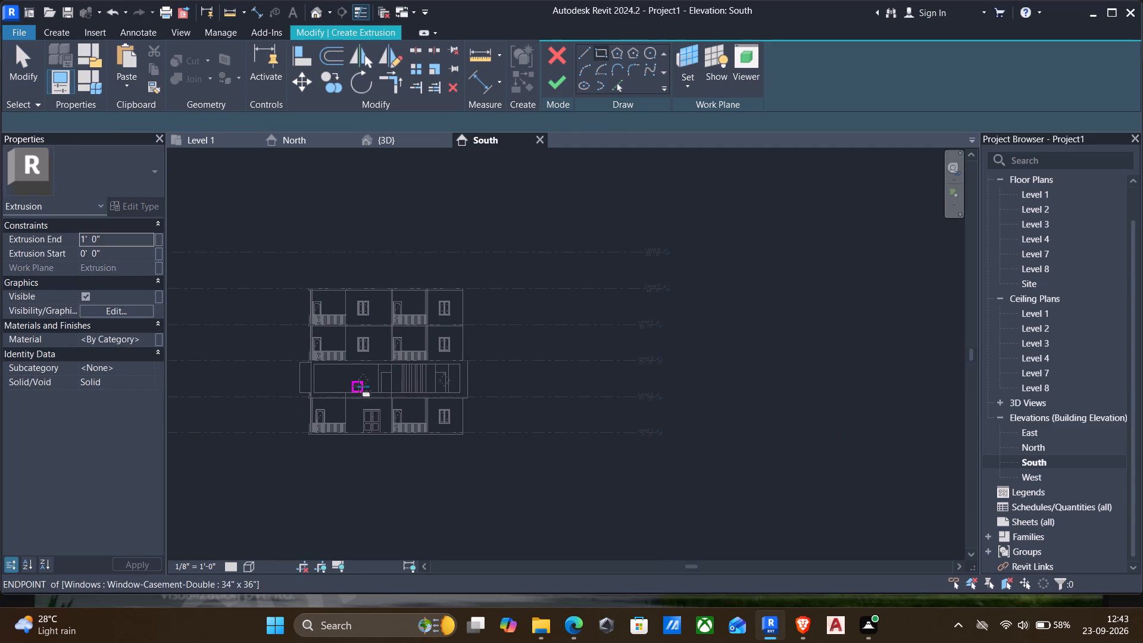
{"action": "scroll", "coordinate": [376, 380], "scroll_direction": "up", "scroll_amount": 11}
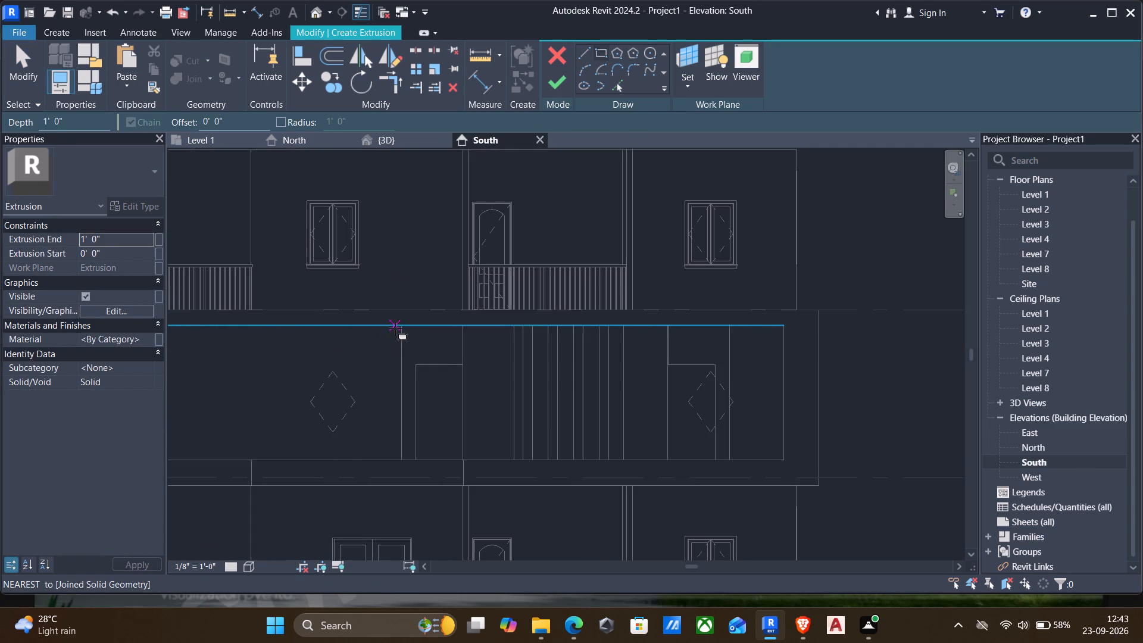
{"action": "left_click", "coordinate": [396, 327]}
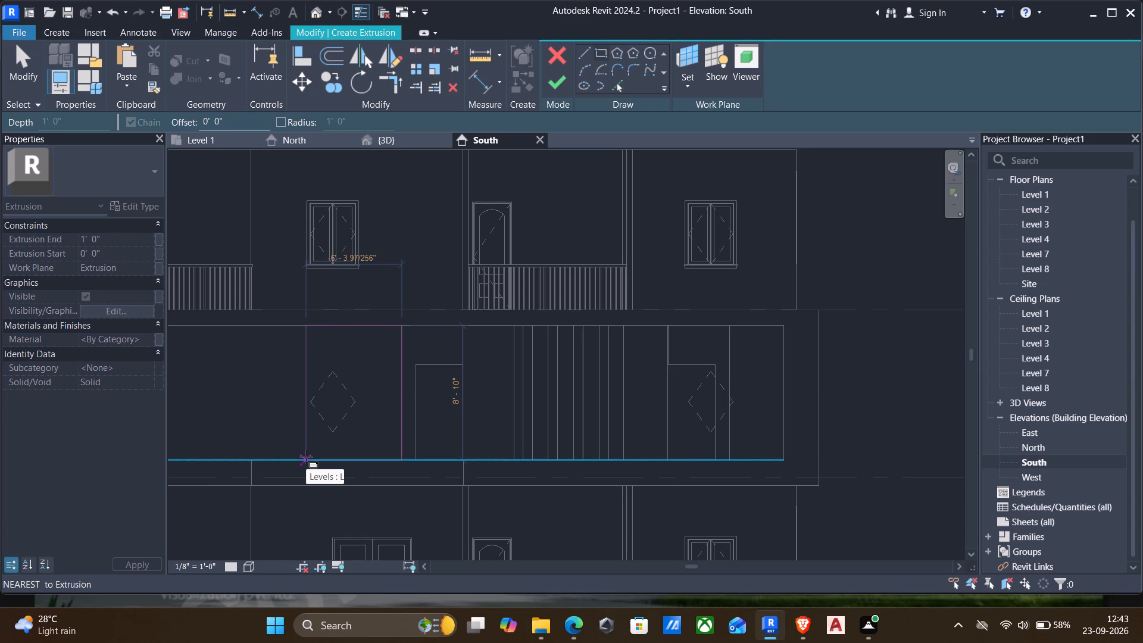
{"action": "left_click", "coordinate": [306, 457]}
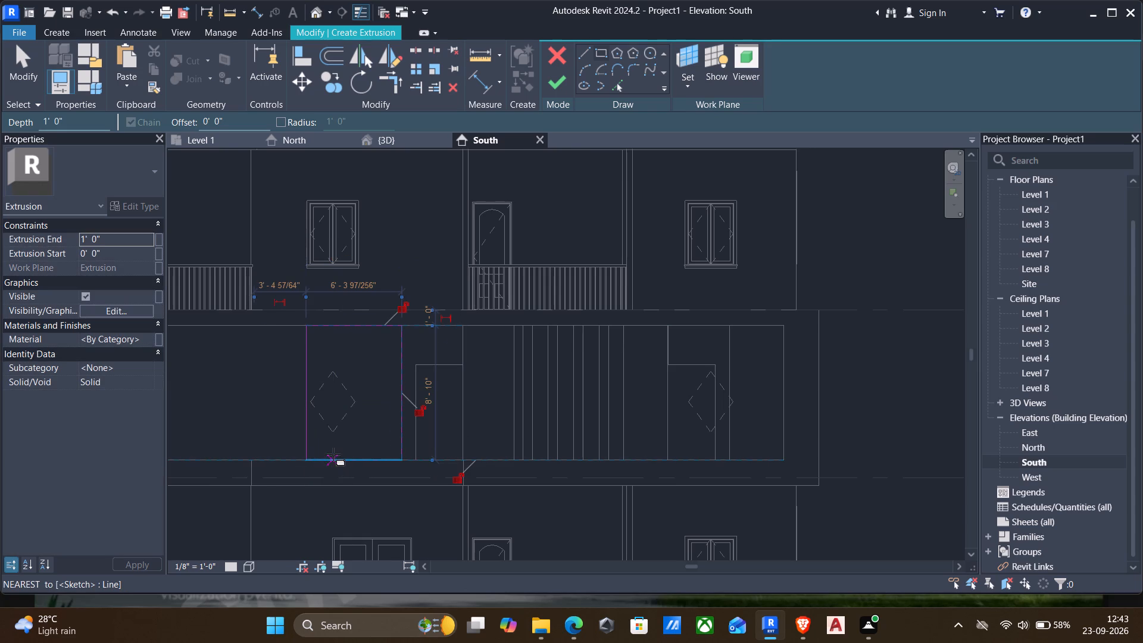
{"action": "scroll", "coordinate": [333, 454], "scroll_direction": "down", "scroll_amount": 1}
{"action": "key", "text": "Escape"}
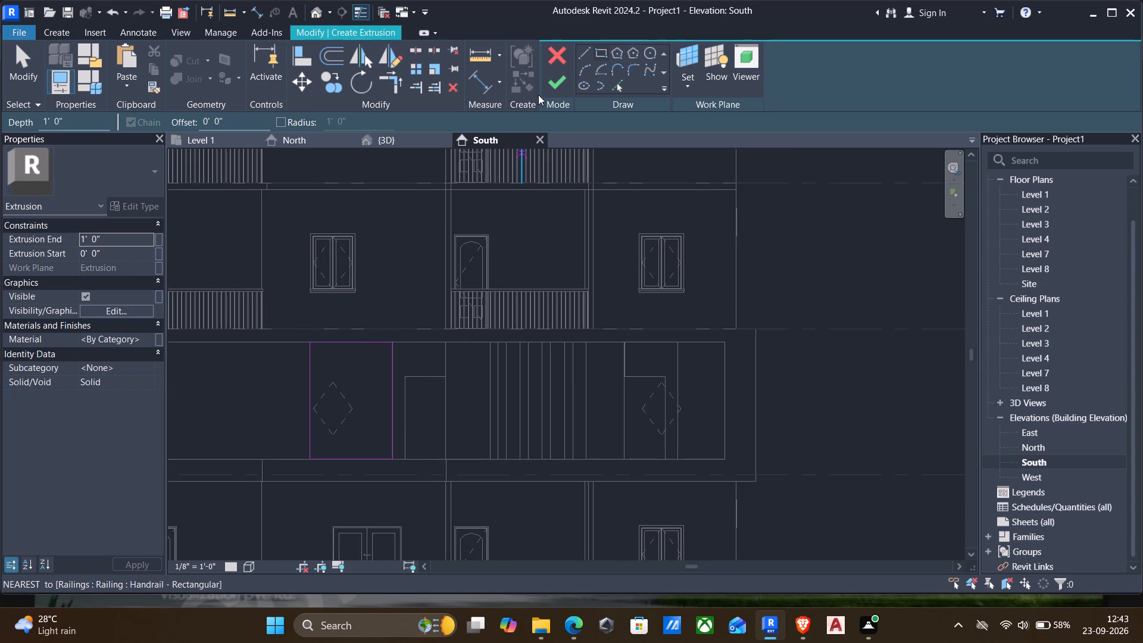
{"action": "left_click", "coordinate": [559, 81]}
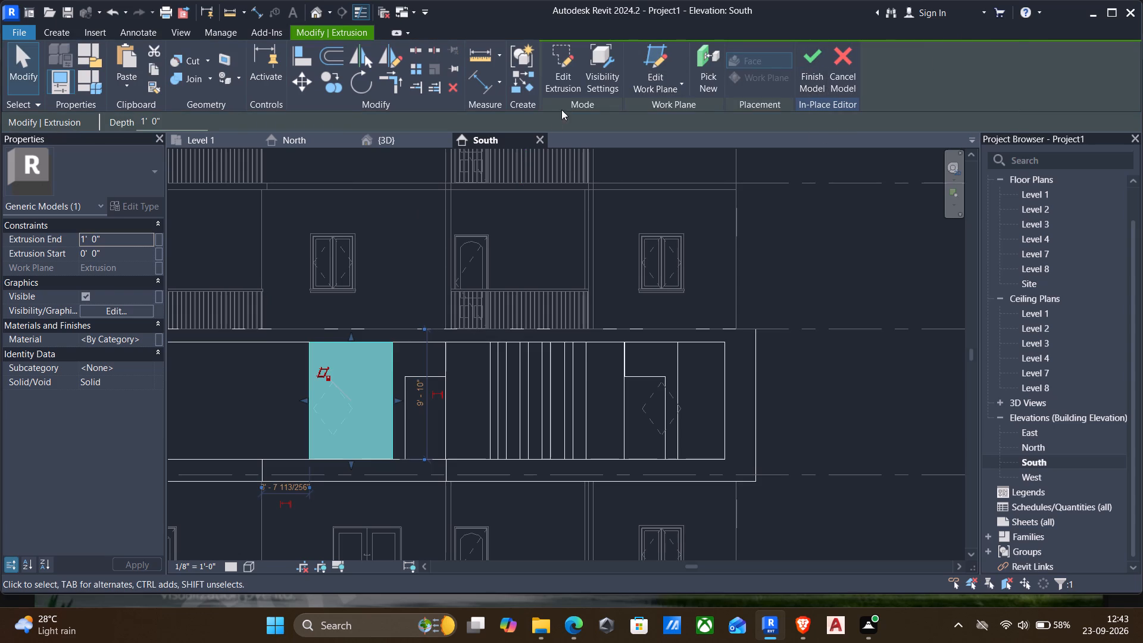
Return to the 3D view and finish the in-place model of the front frame.
{"action": "scroll", "coordinate": [415, 311], "scroll_direction": "down", "scroll_amount": 2}
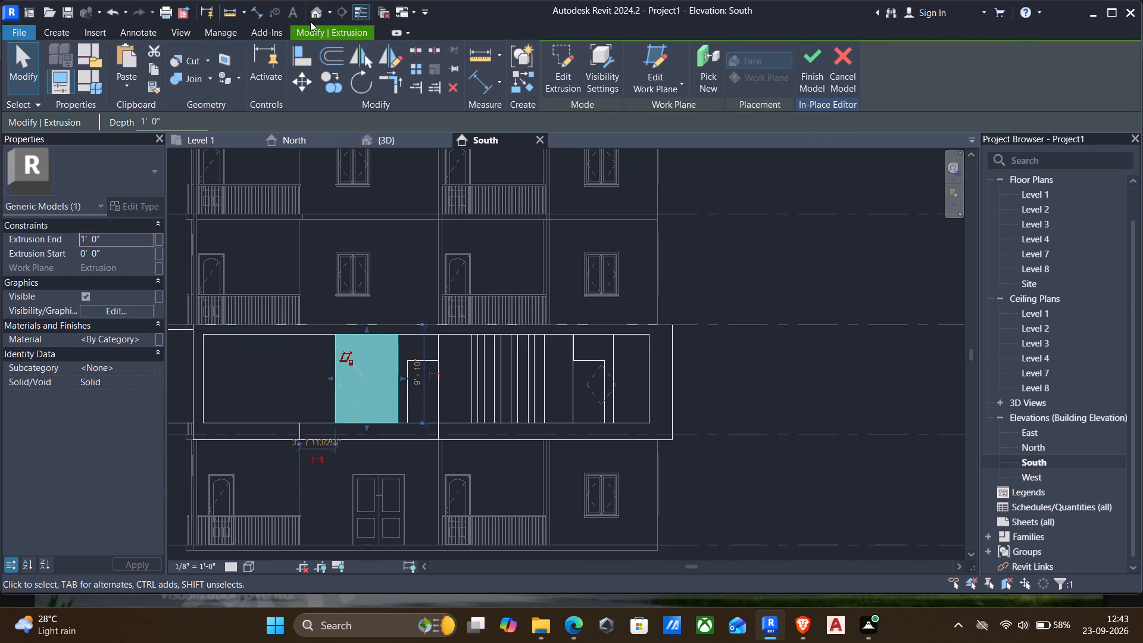
{"action": "left_click", "coordinate": [310, 21]}
{"action": "left_click", "coordinate": [309, 15]}
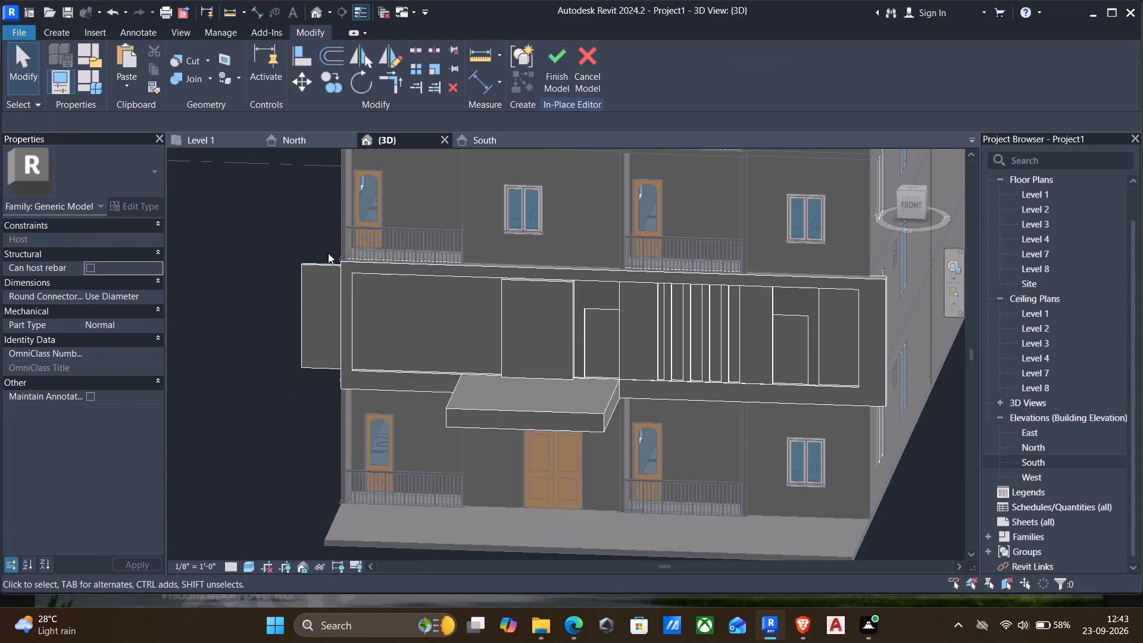
{"action": "left_click", "coordinate": [547, 55]}
Reopen the front frame for in-place editing and set the new rectangular panel's extrusion end to 3".
{"action": "scroll", "coordinate": [453, 357], "scroll_direction": "down", "scroll_amount": 3}
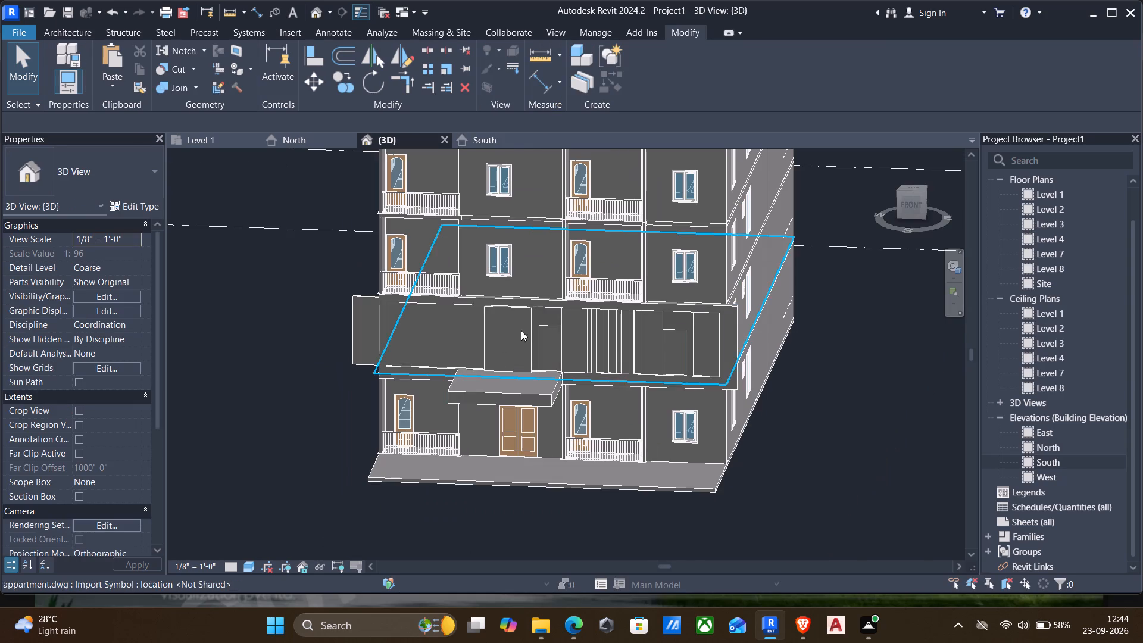
{"action": "scroll", "coordinate": [522, 336], "scroll_direction": "up", "scroll_amount": 4}
{"action": "middle_click_drag", "start_coordinate": [505, 351], "coordinate": [554, 341], "text": "shift"}
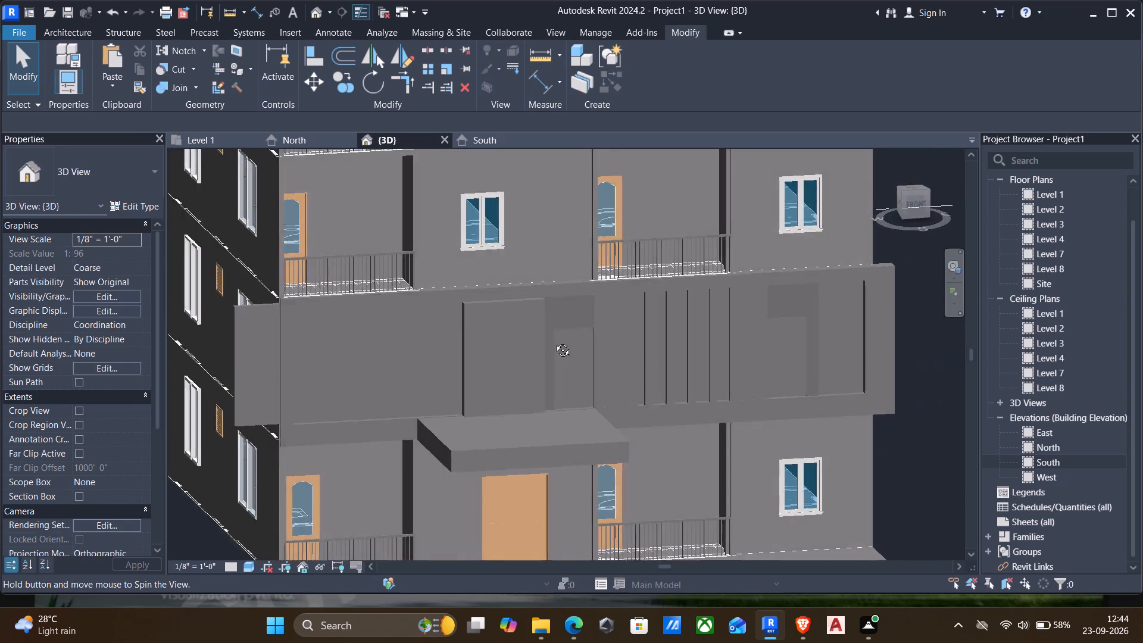
{"action": "middle_click_drag", "start_coordinate": [554, 341], "coordinate": [486, 385], "text": "shift"}
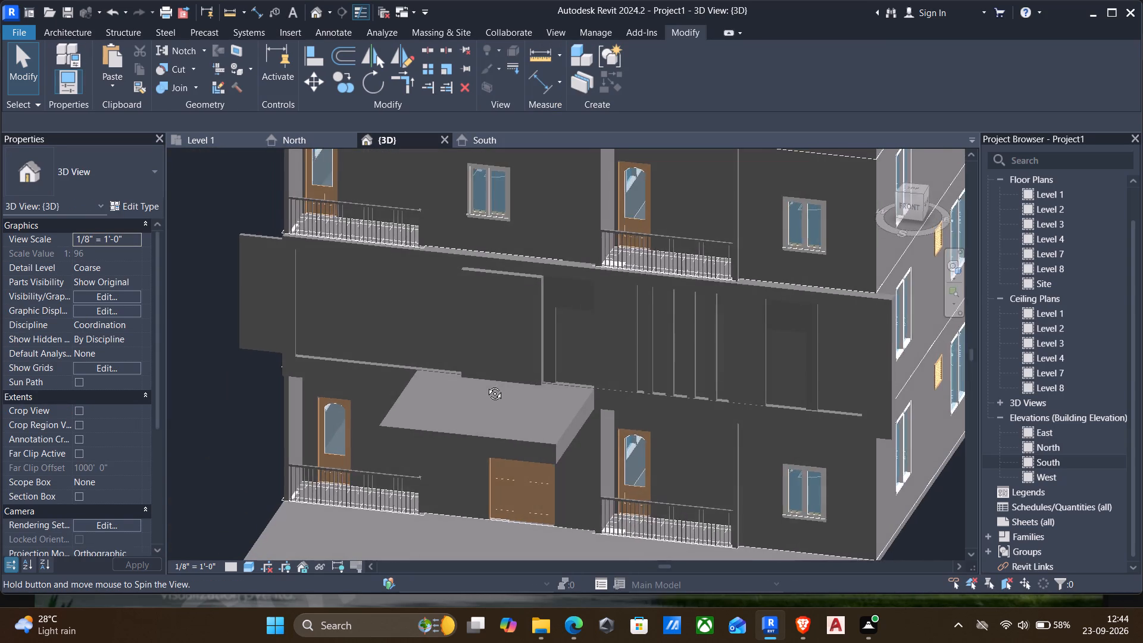
{"action": "middle_click_drag", "start_coordinate": [486, 385], "coordinate": [469, 383], "text": "shift"}
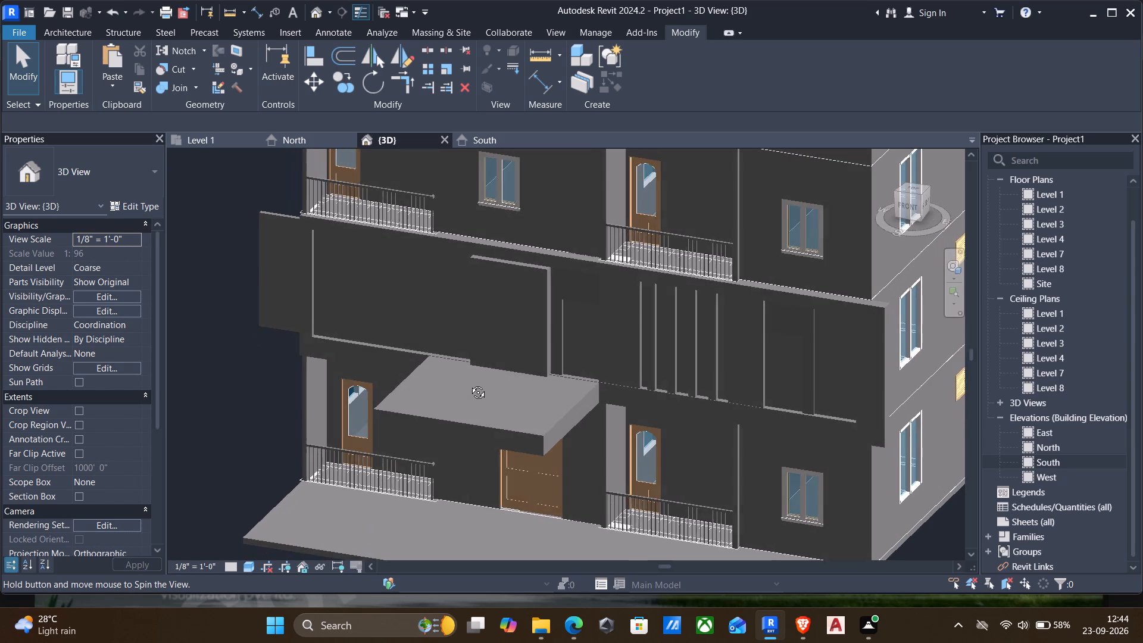
{"action": "middle_click_drag", "start_coordinate": [469, 383], "coordinate": [467, 383], "text": "shift"}
{"action": "left_click", "coordinate": [546, 337]}
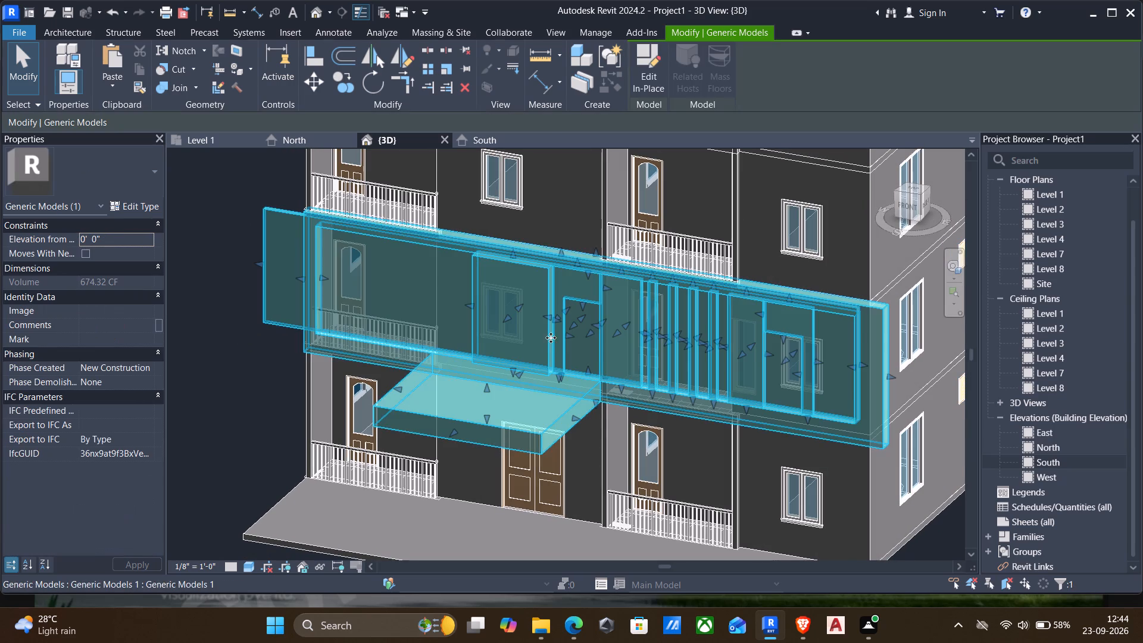
{"action": "left_click", "coordinate": [647, 66]}
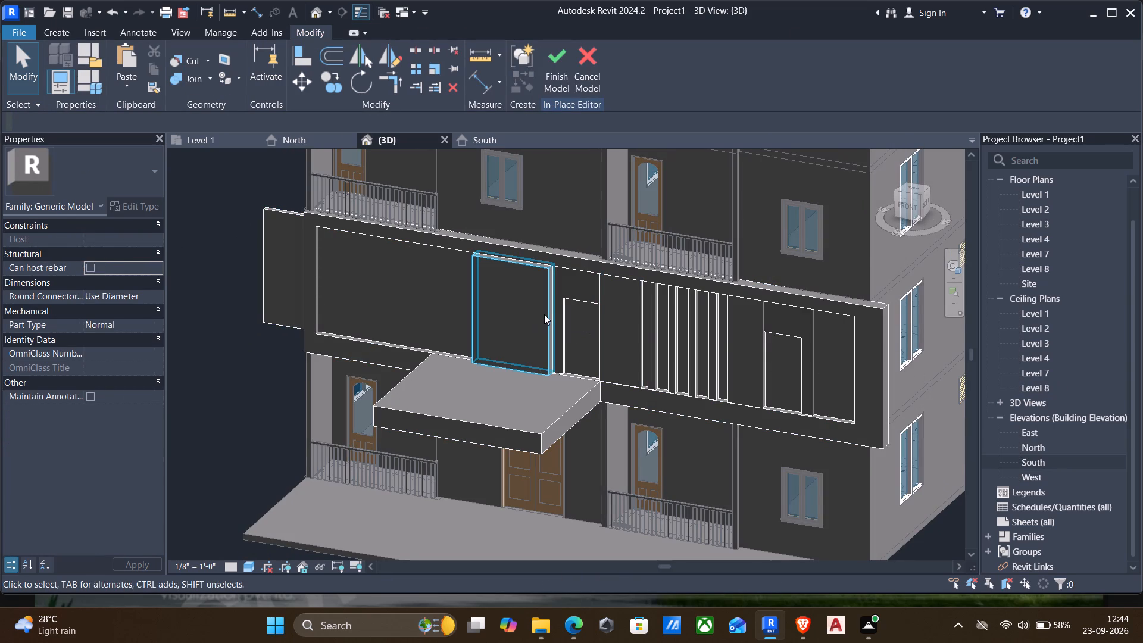
{"action": "left_click", "coordinate": [544, 314]}
{"action": "left_click", "coordinate": [134, 239]}
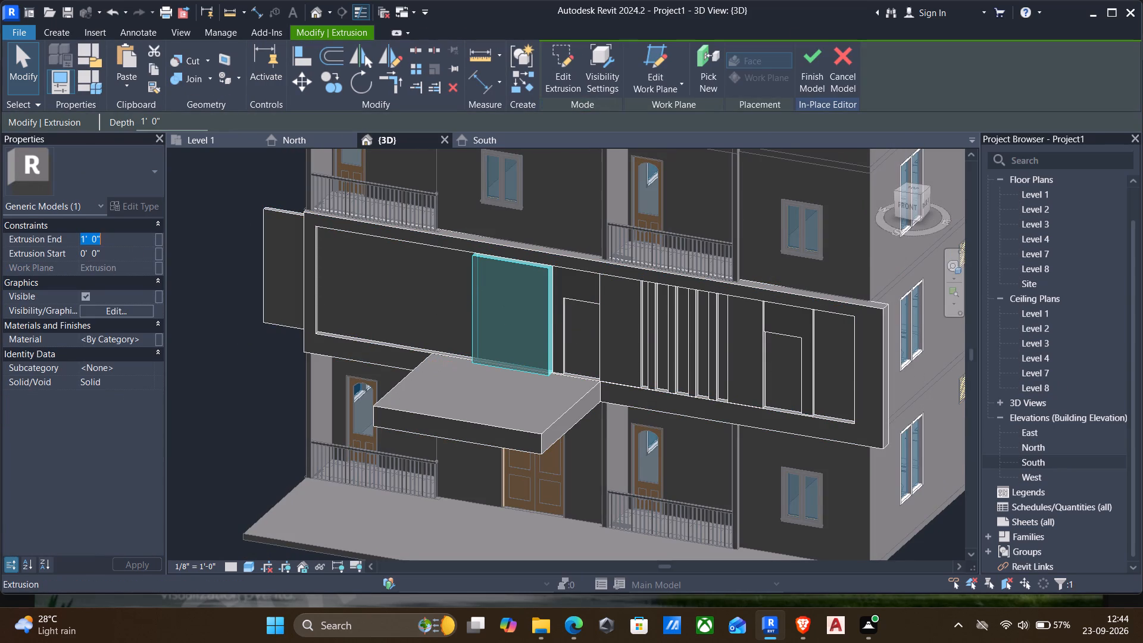
{"action": "type", "text": "3\""}
{"action": "key", "text": "Return"}
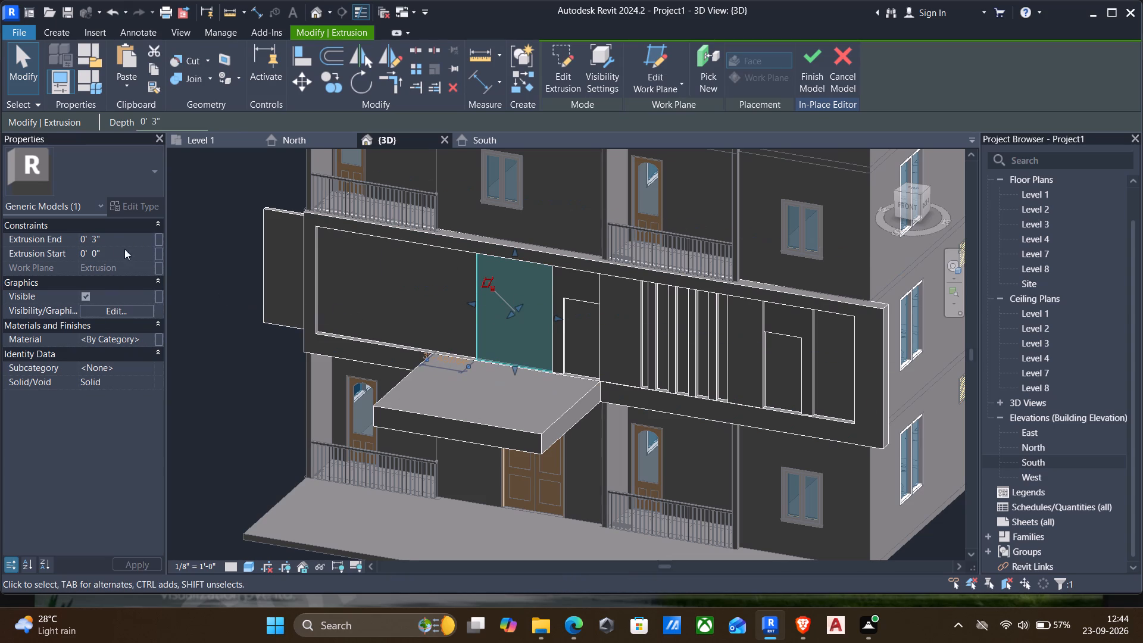
Set the rectangular panel's extrusion end to 2" and finish the in-place model.
{"action": "left_click", "coordinate": [111, 237]}
{"action": "key", "text": "2"}
{"action": "key", "text": "shift+quotedbl"}
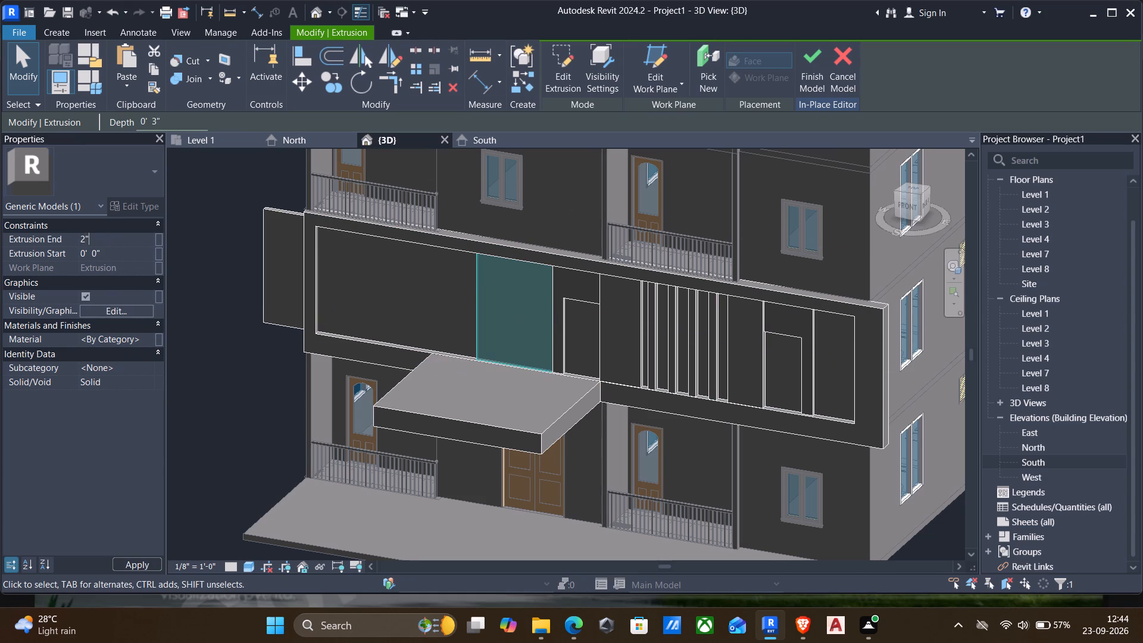
{"action": "key", "text": "Return"}
{"action": "key", "text": "Escape"}
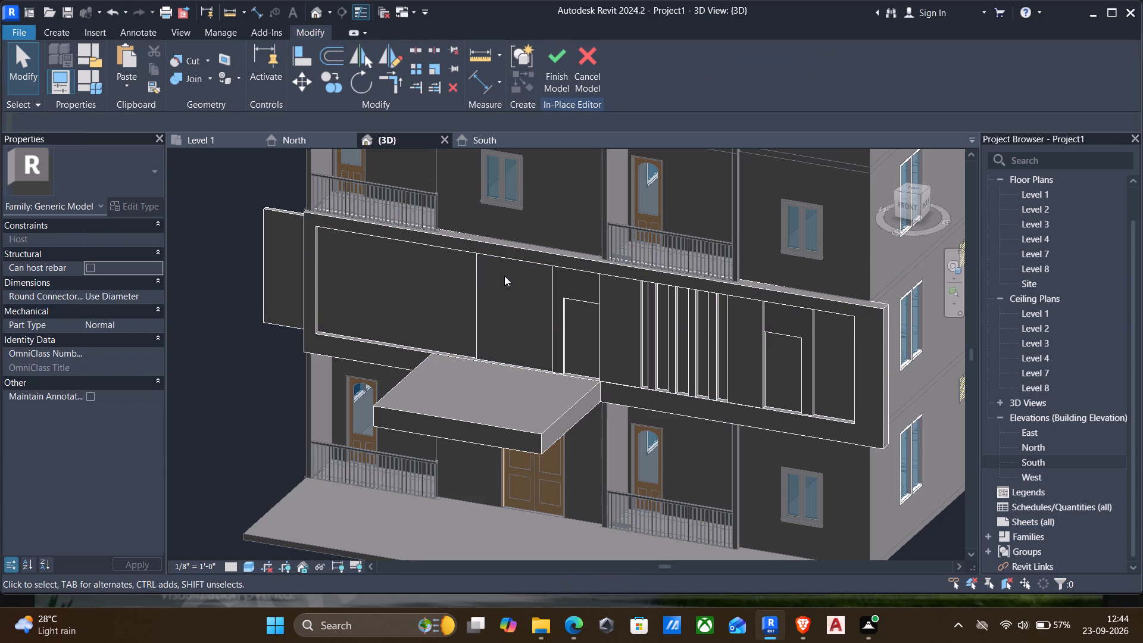
{"action": "left_click", "coordinate": [552, 56]}
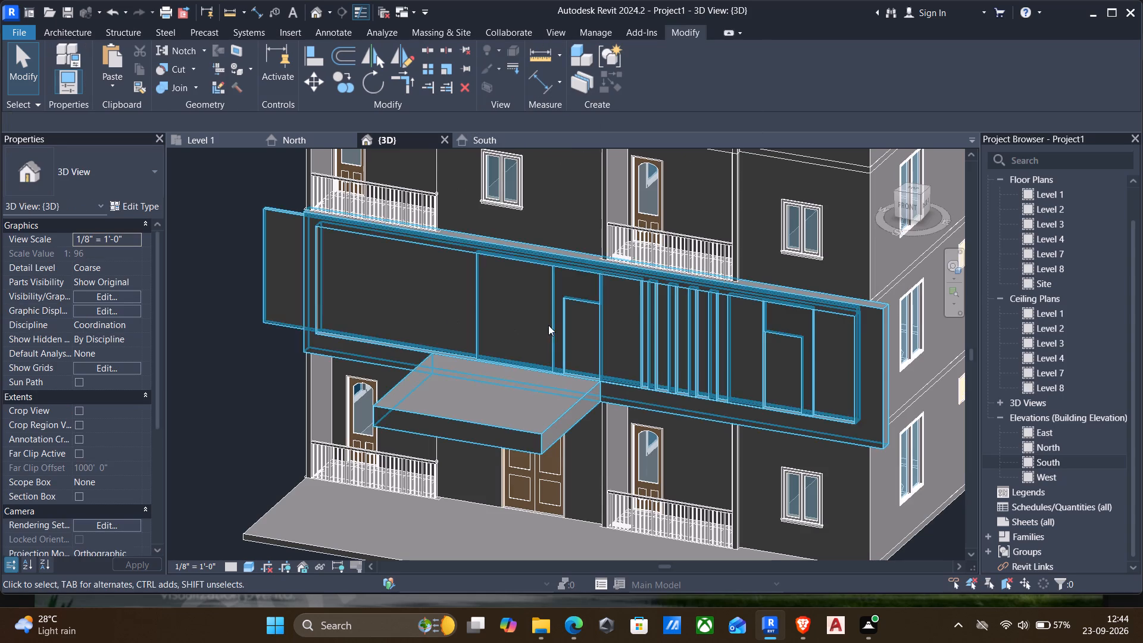
Reopen the front frame for in-place editing and create a new material from the thin rectangular panel's material setting.
{"action": "left_click", "coordinate": [474, 323]}
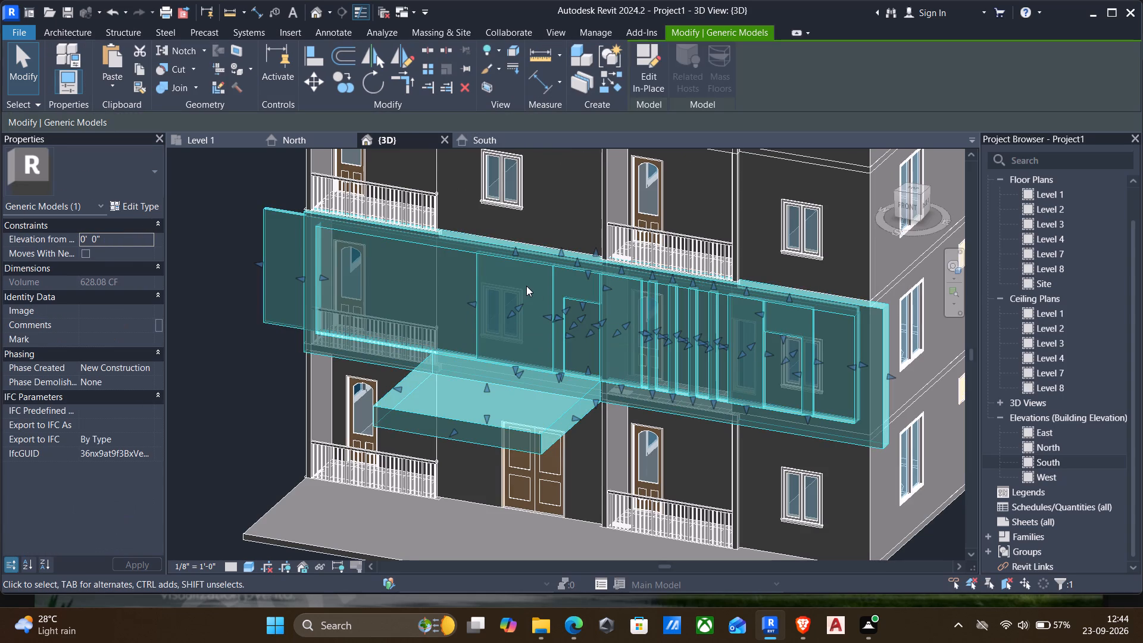
{"action": "left_click", "coordinate": [641, 65]}
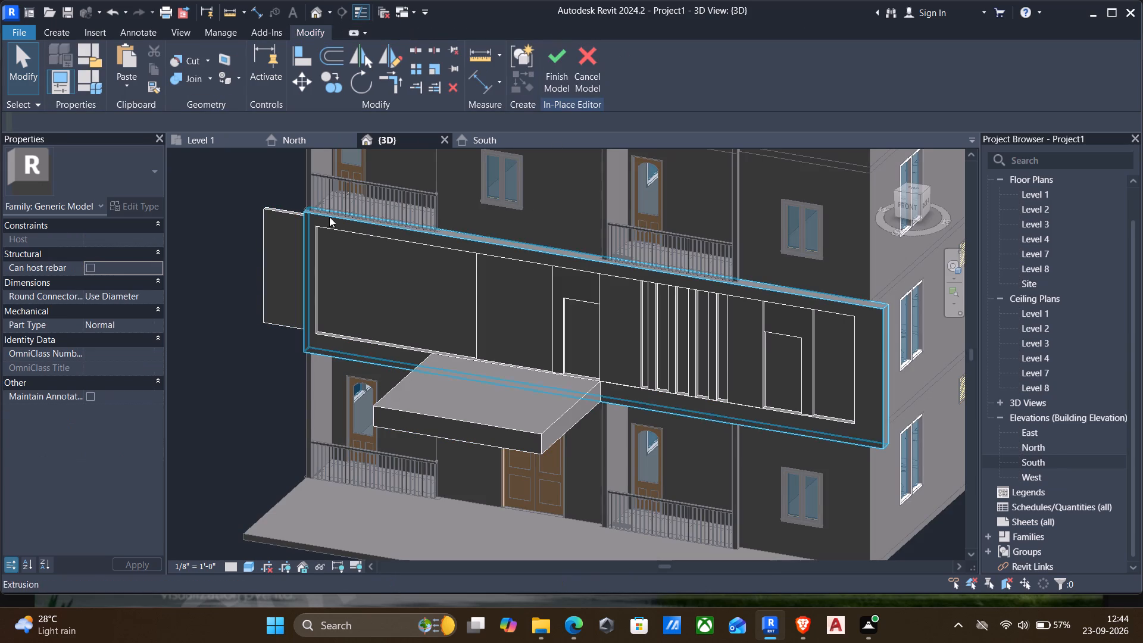
{"action": "left_click", "coordinate": [477, 293]}
{"action": "left_click", "coordinate": [145, 336]}
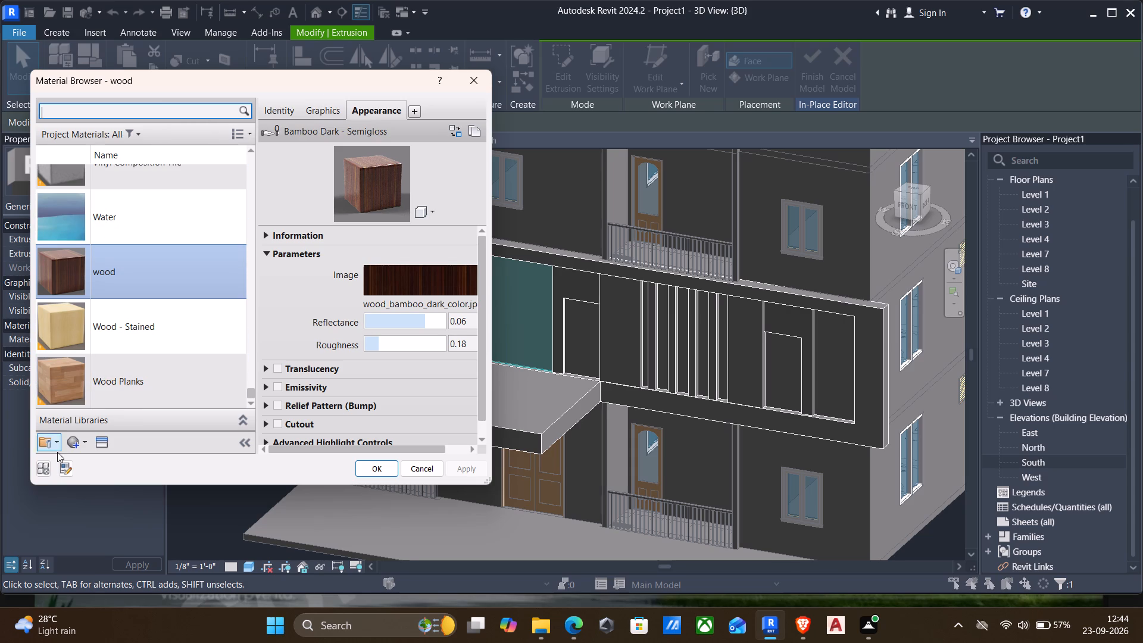
{"action": "left_click", "coordinate": [78, 442]}
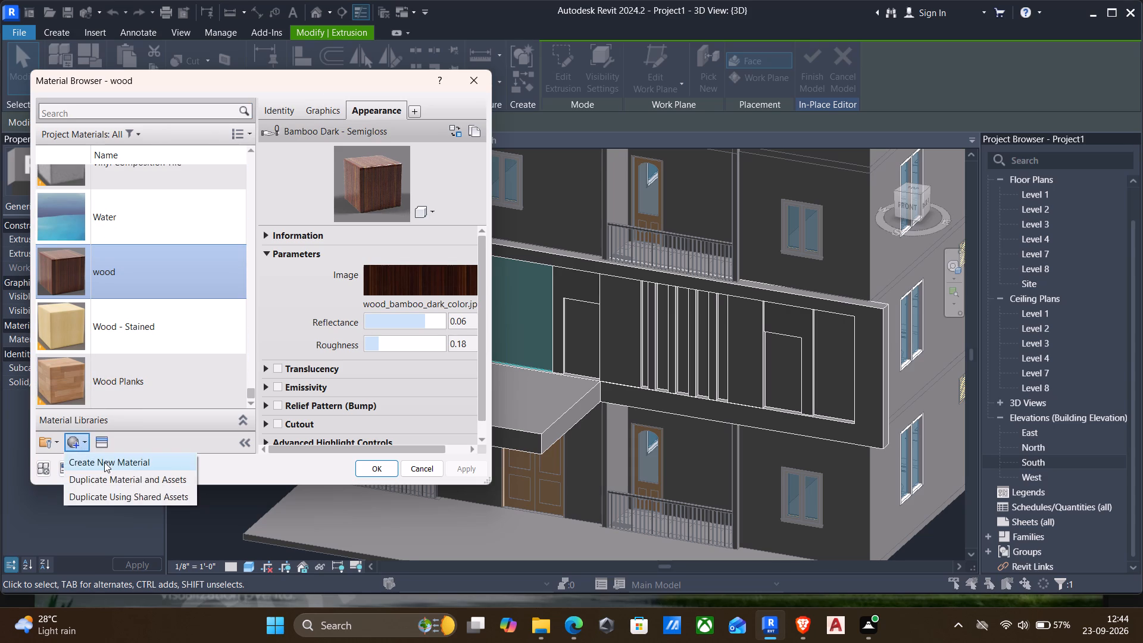
{"action": "left_click", "coordinate": [104, 462]}
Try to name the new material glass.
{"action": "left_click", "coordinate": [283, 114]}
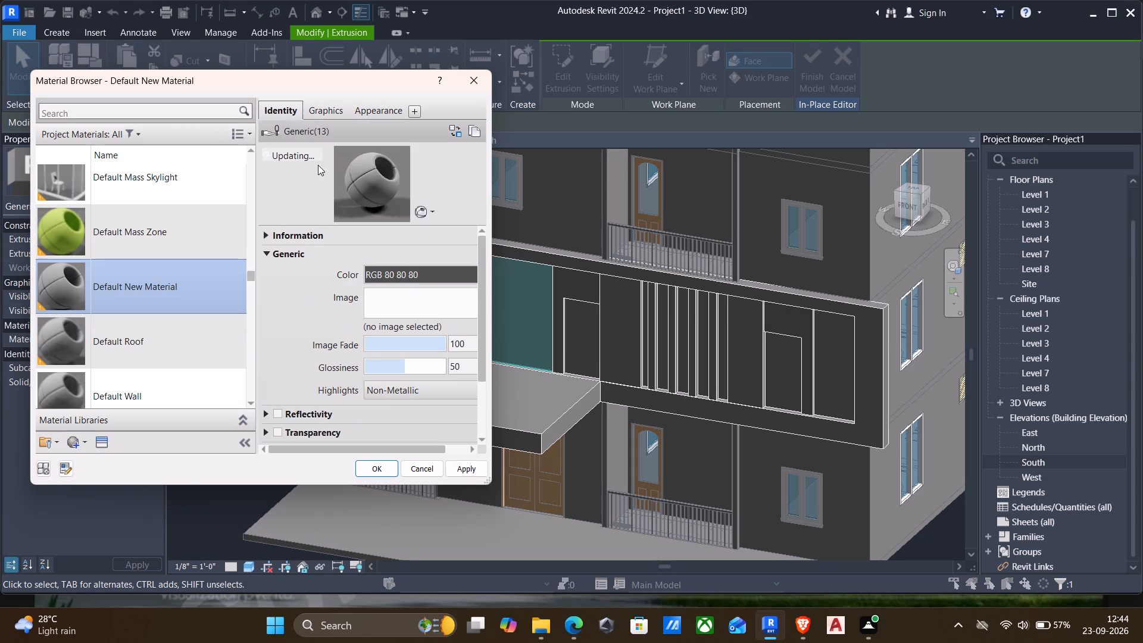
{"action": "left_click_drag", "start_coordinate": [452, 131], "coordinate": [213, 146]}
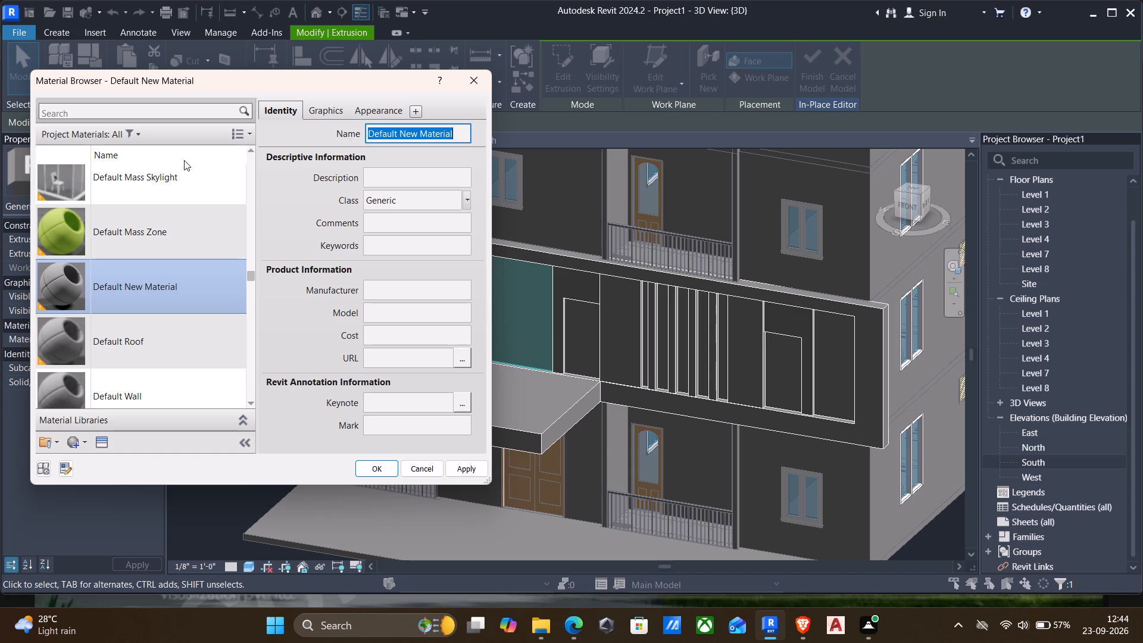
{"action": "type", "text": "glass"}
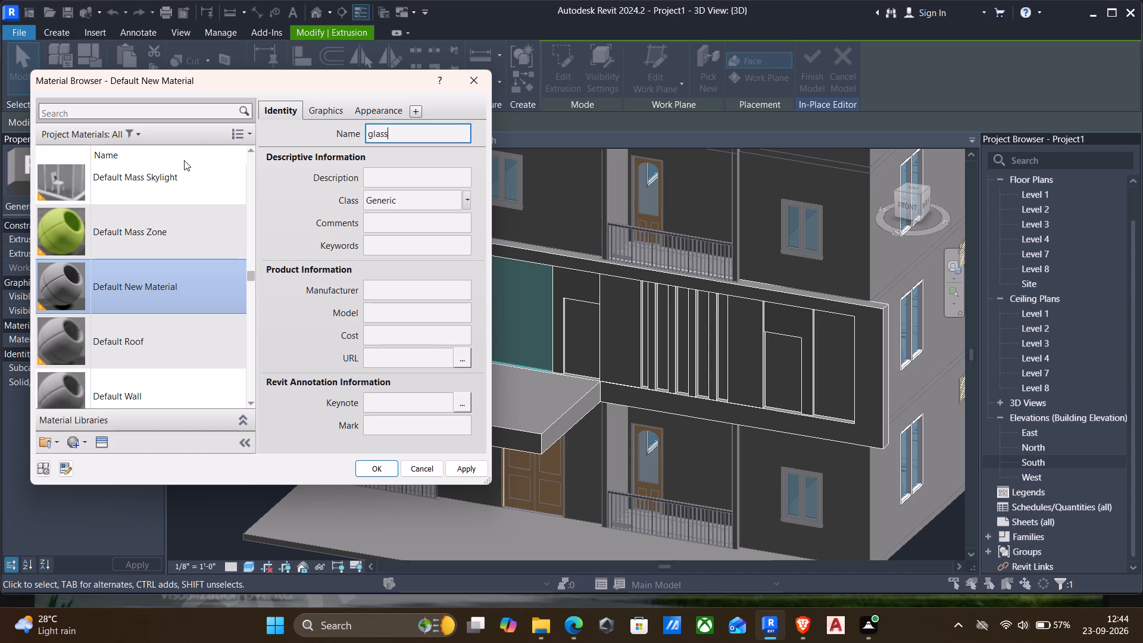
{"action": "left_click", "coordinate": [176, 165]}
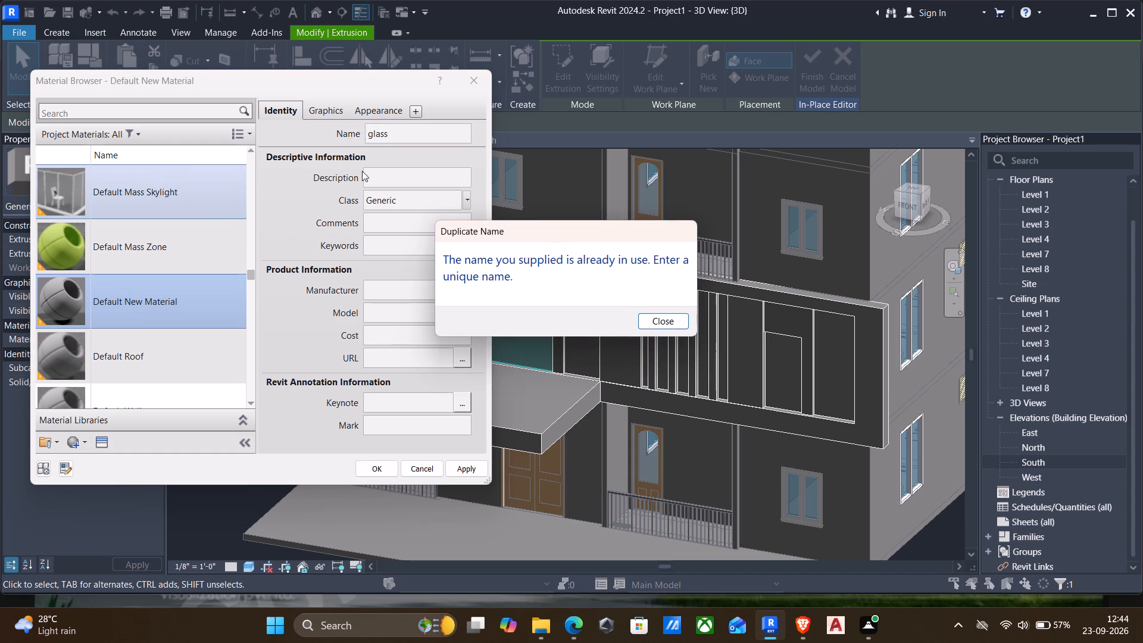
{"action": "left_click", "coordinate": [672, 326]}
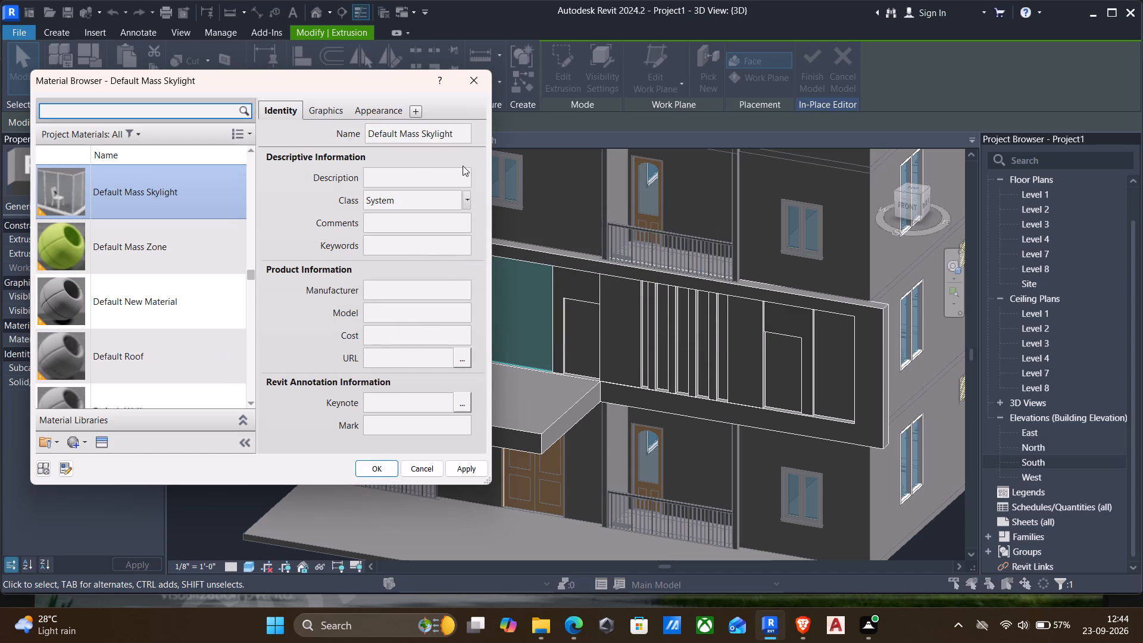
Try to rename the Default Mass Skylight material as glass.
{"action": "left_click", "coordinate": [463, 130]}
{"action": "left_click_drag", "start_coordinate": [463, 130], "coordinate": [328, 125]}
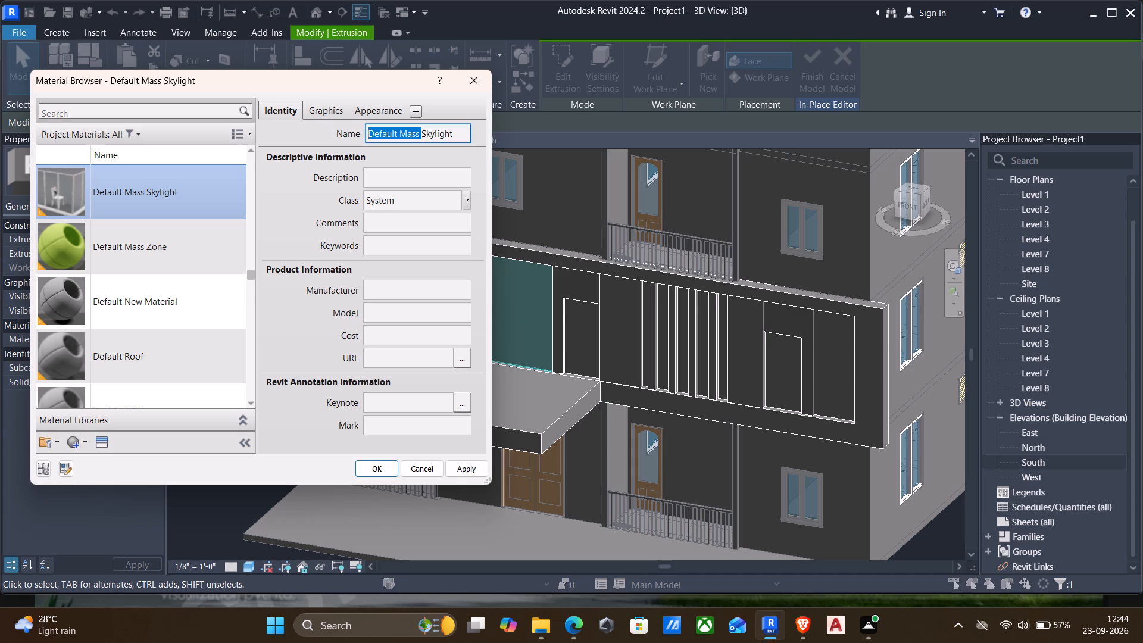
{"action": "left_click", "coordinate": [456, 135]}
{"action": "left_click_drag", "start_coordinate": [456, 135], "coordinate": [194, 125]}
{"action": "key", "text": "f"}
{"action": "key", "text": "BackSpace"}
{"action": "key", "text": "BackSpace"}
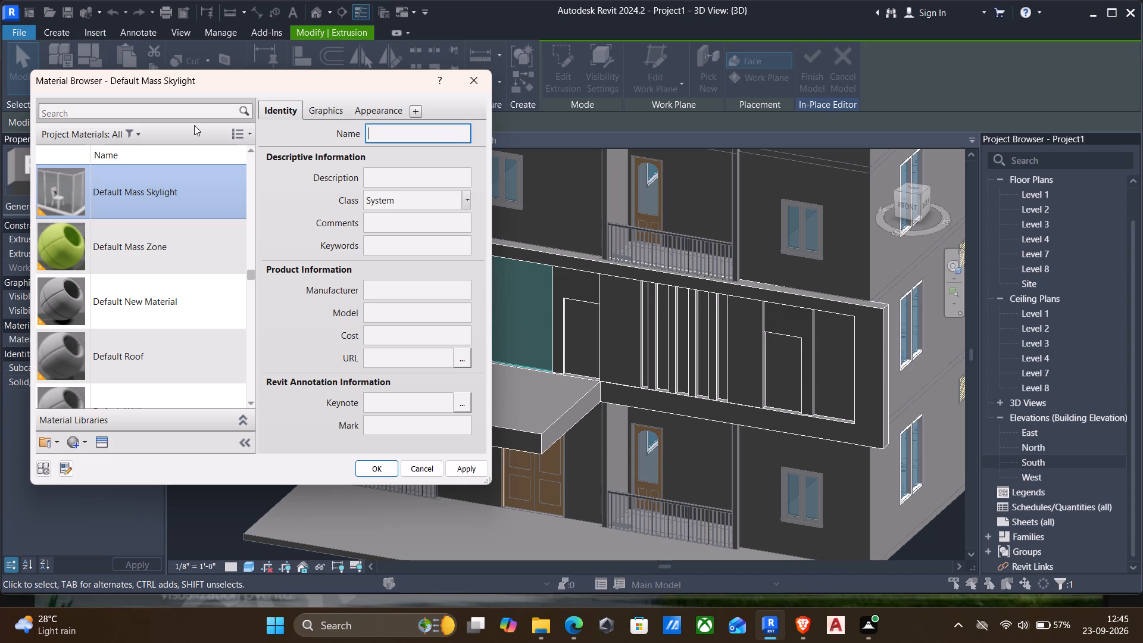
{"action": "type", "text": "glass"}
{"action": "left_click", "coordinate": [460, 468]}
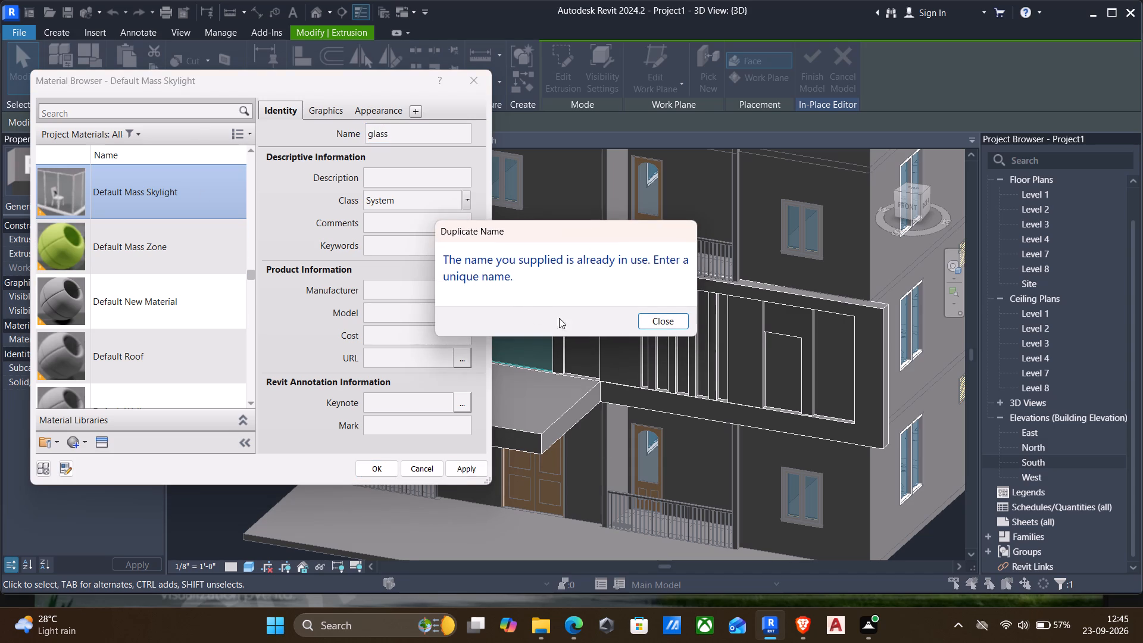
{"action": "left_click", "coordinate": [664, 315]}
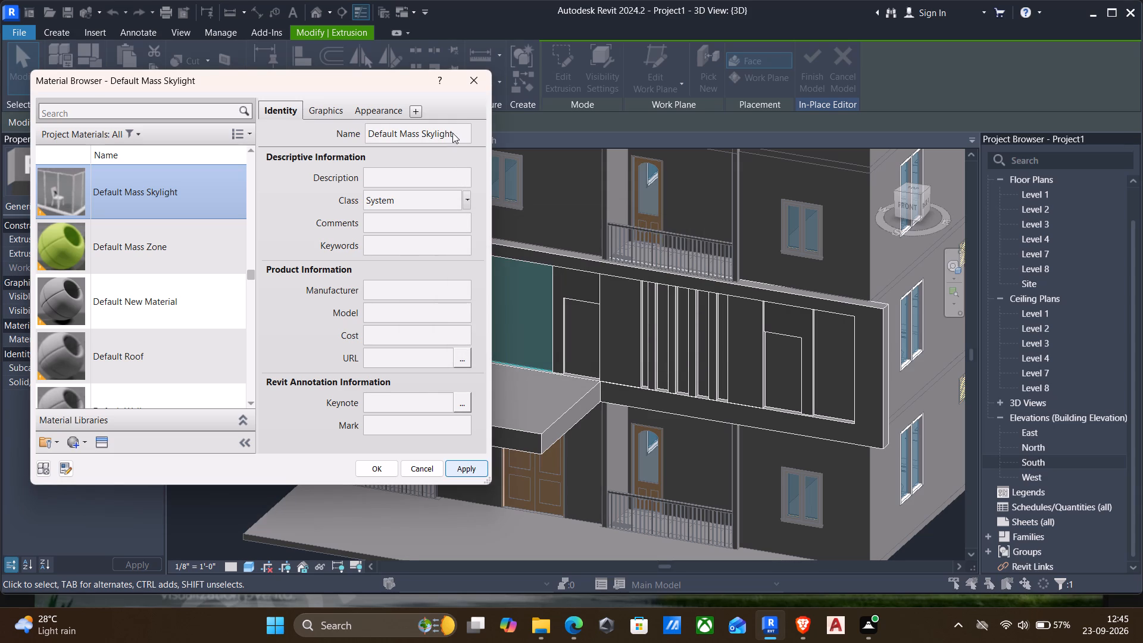
Rename the Default Mass Skylight material as glaasss and apply the change.
{"action": "left_click", "coordinate": [455, 130]}
{"action": "left_click_drag", "start_coordinate": [455, 130], "coordinate": [426, 151]}
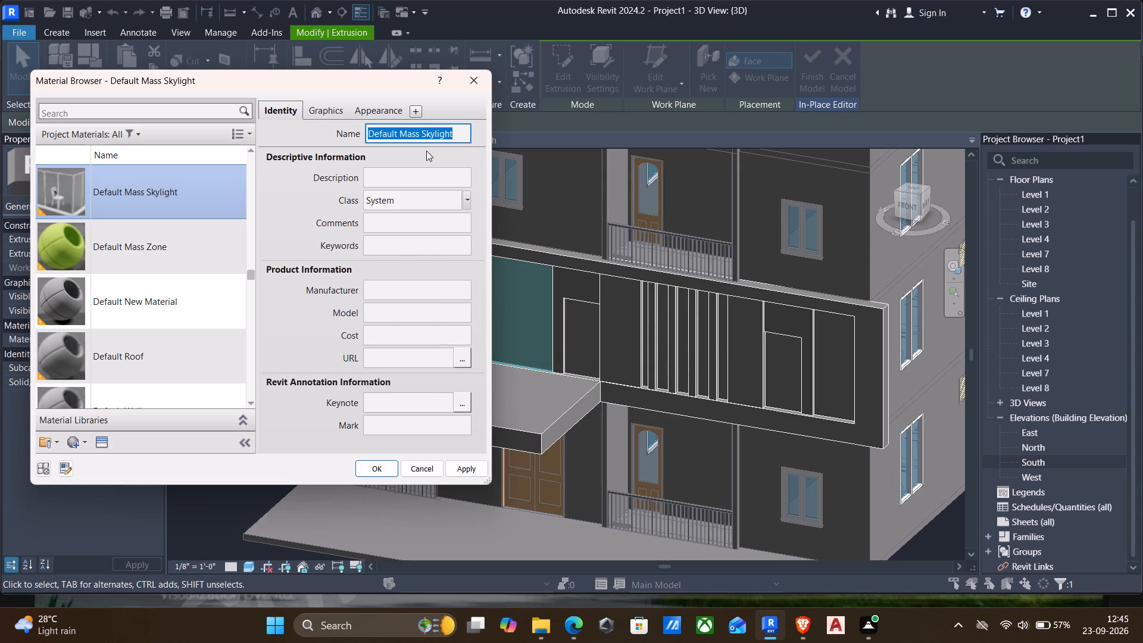
{"action": "key", "text": "BackSpace"}
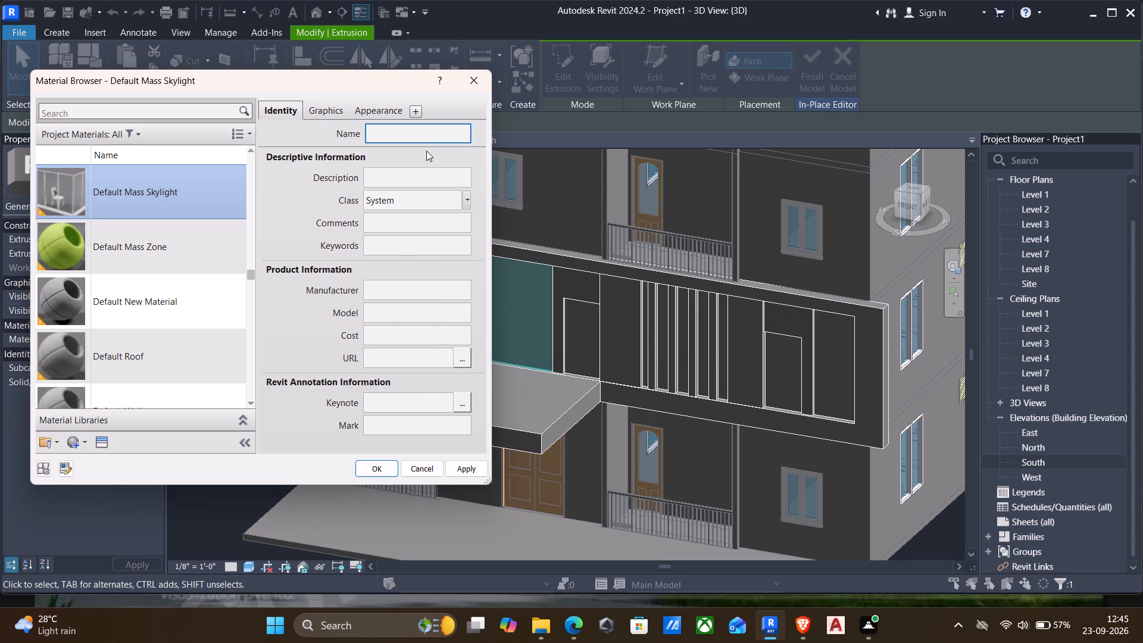
{"action": "type", "text": "glaasss"}
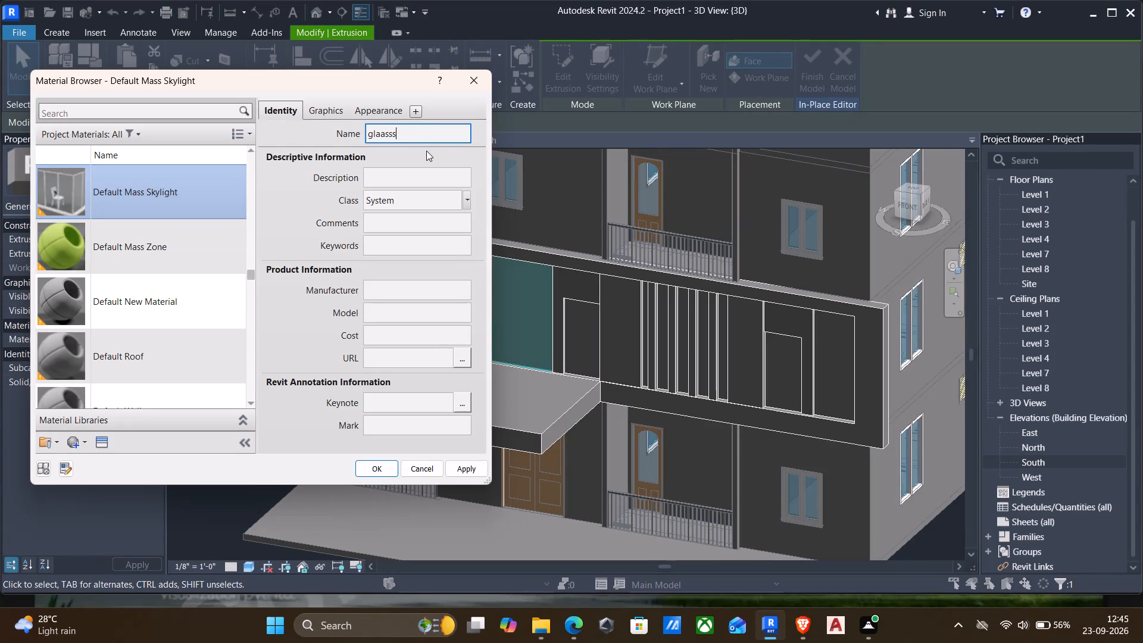
{"action": "left_click", "coordinate": [469, 467]}
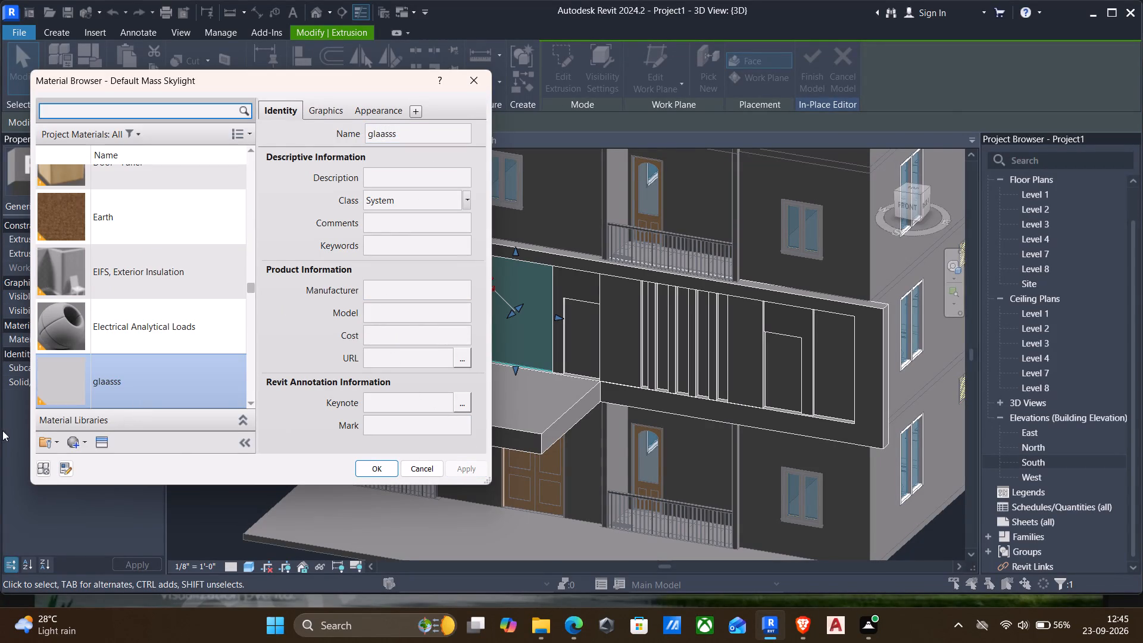
Give the glaasss material the Glass - Light Color (Blue) appearance from the glass color density assets and assign it to the rectangular panel.
{"action": "left_click", "coordinate": [104, 439]}
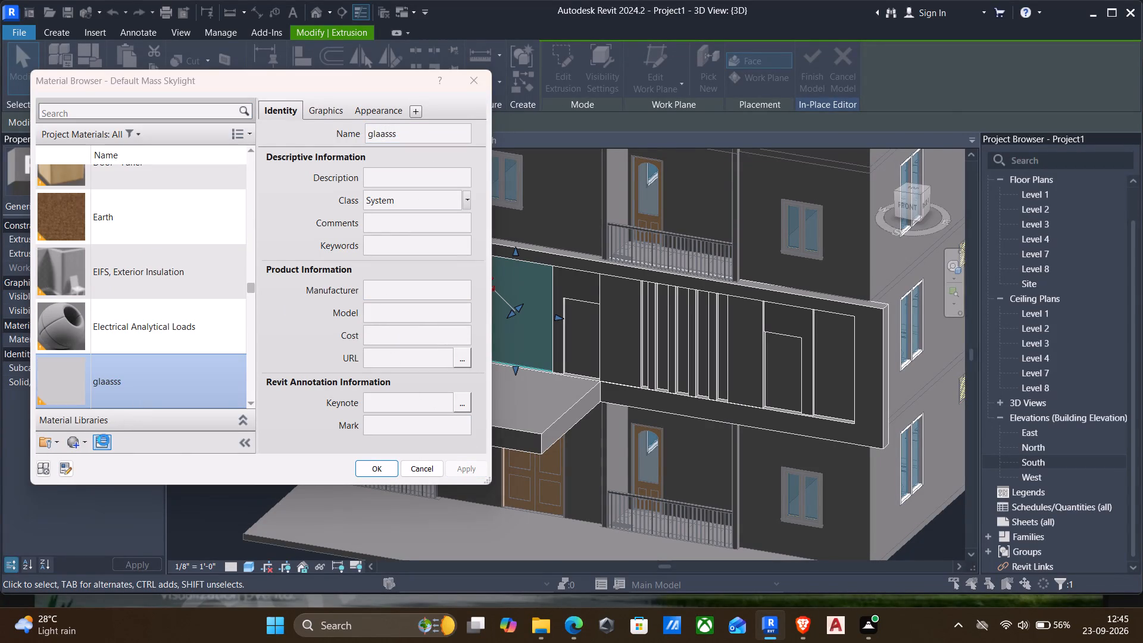
{"action": "left_click", "coordinate": [727, 291]}
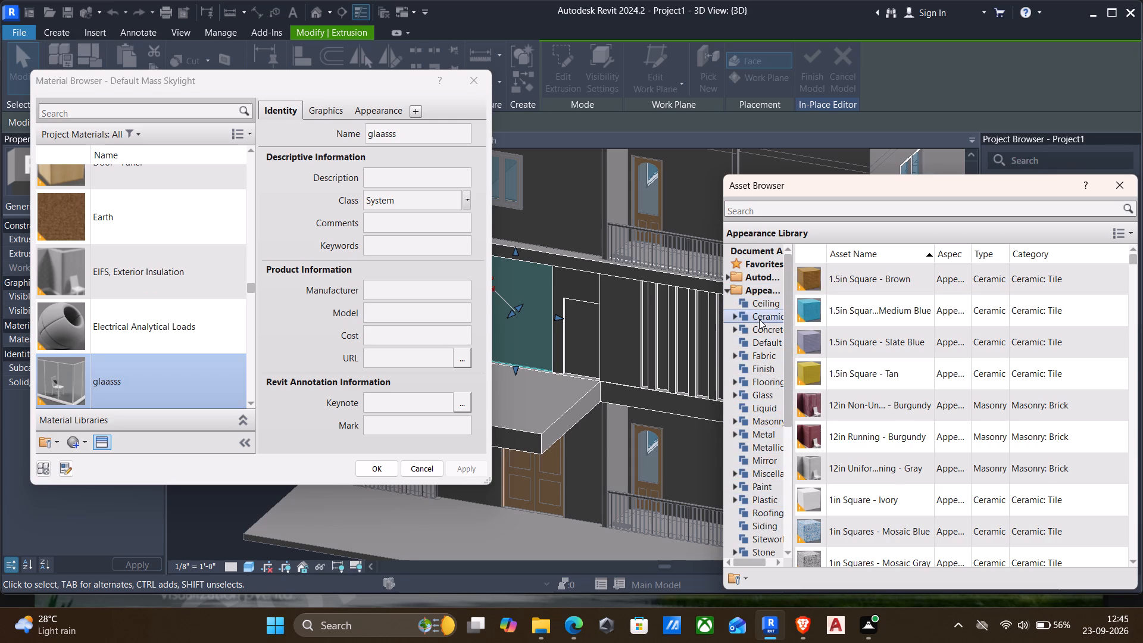
{"action": "left_click", "coordinate": [735, 396]}
{"action": "double_click", "coordinate": [766, 406]}
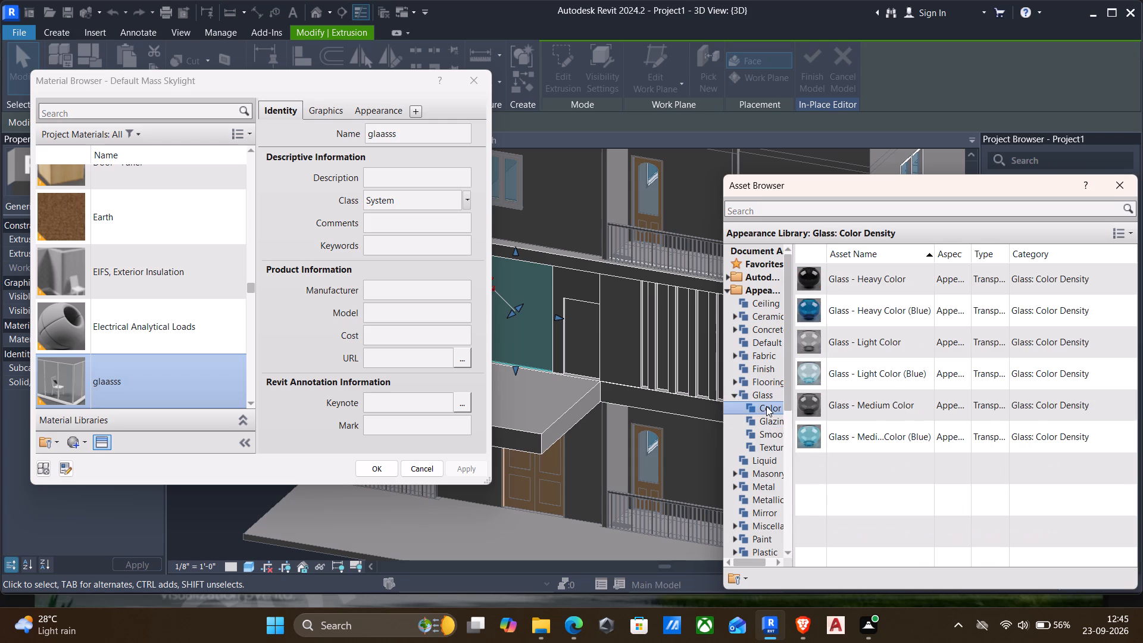
{"action": "double_click", "coordinate": [824, 311]}
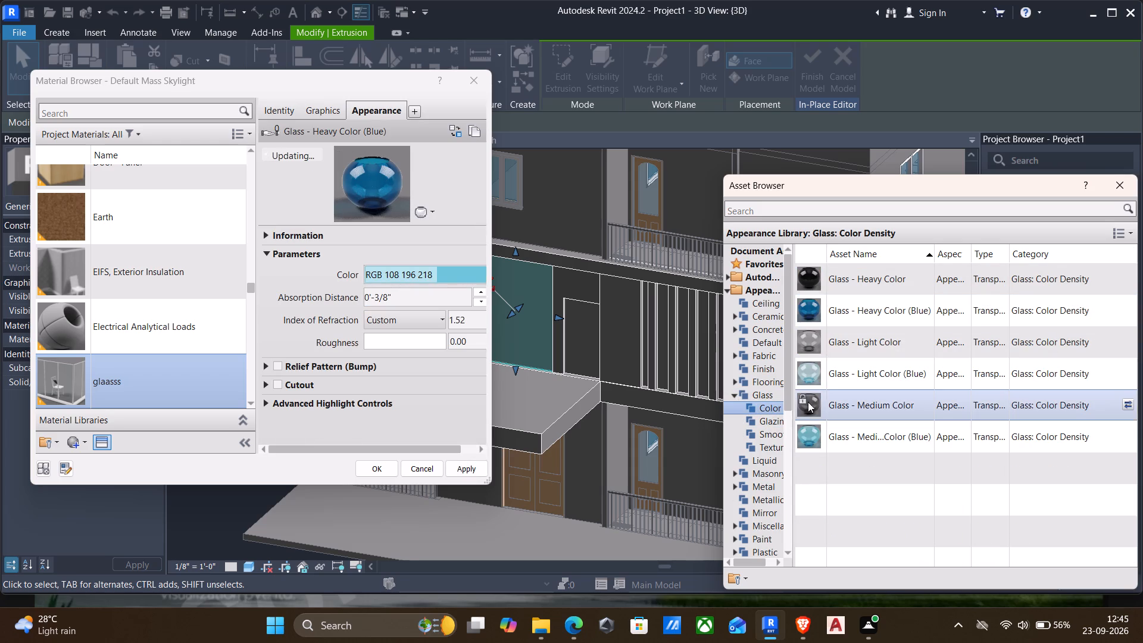
{"action": "left_click", "coordinate": [829, 376]}
{"action": "double_click", "coordinate": [835, 370]}
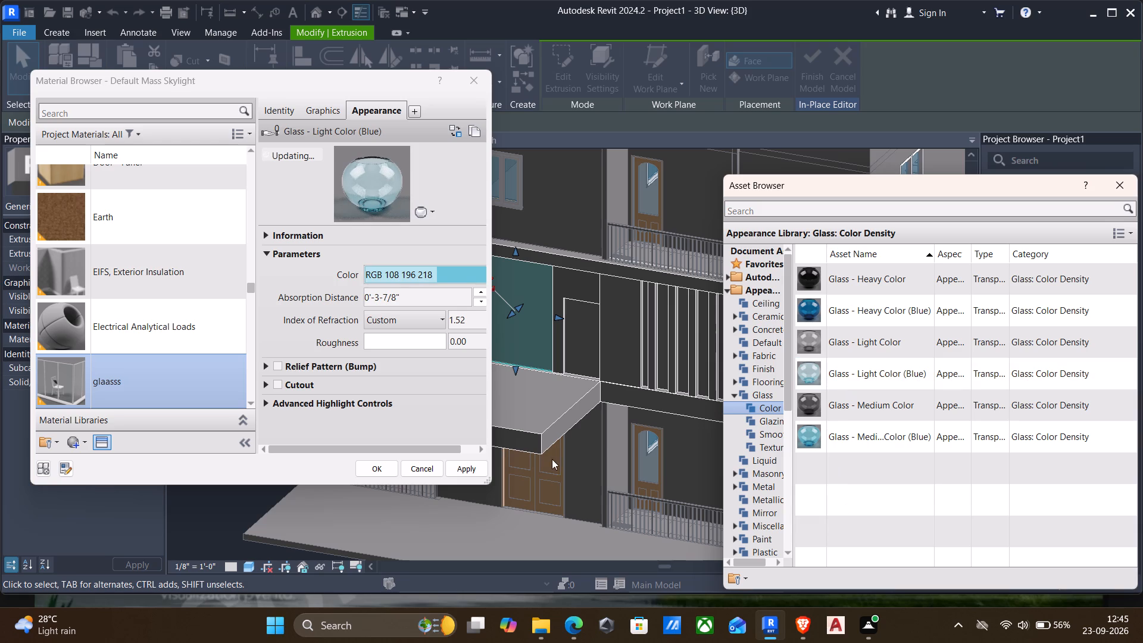
{"action": "left_click", "coordinate": [467, 468]}
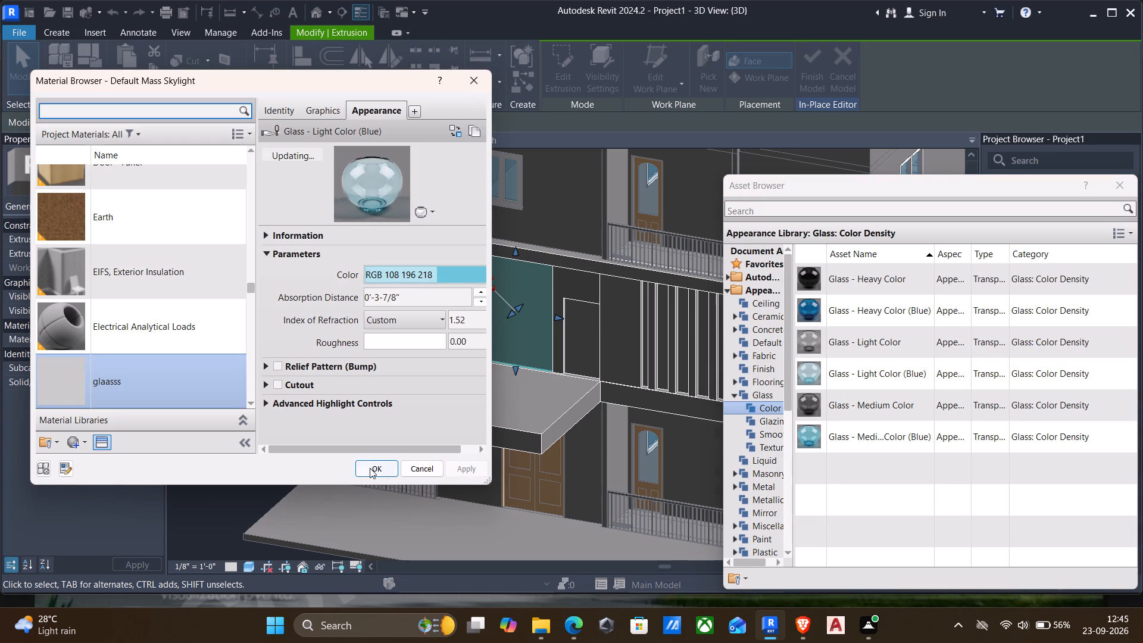
{"action": "left_click", "coordinate": [370, 468]}
{"action": "key", "text": "Escape"}
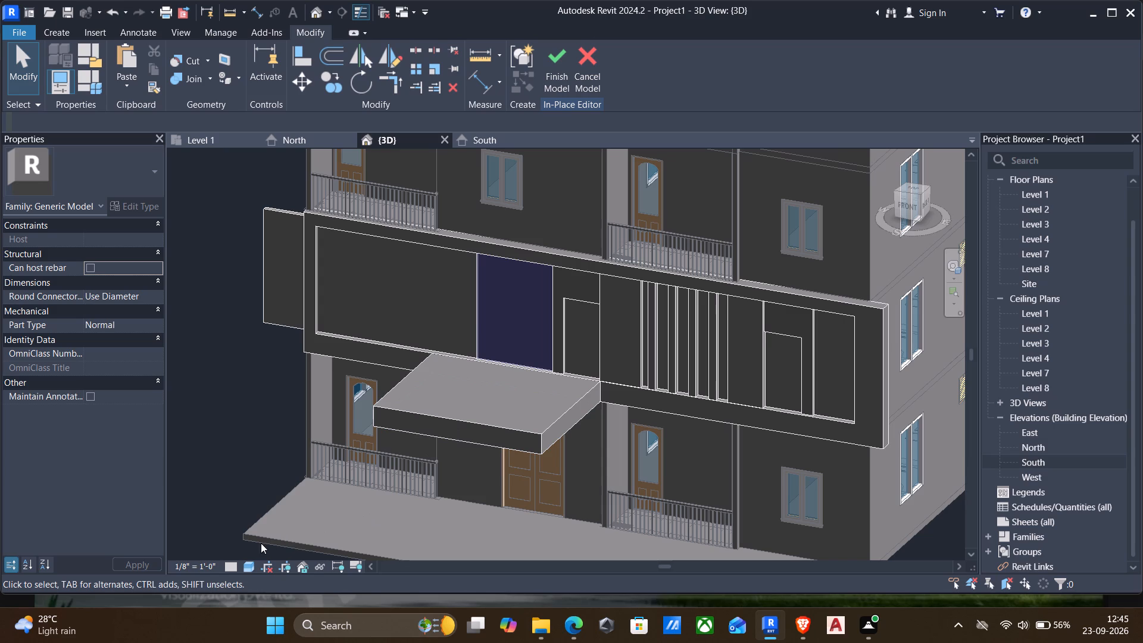
Set the 3D view's visual style to Realistic.
{"action": "left_click", "coordinate": [252, 563]}
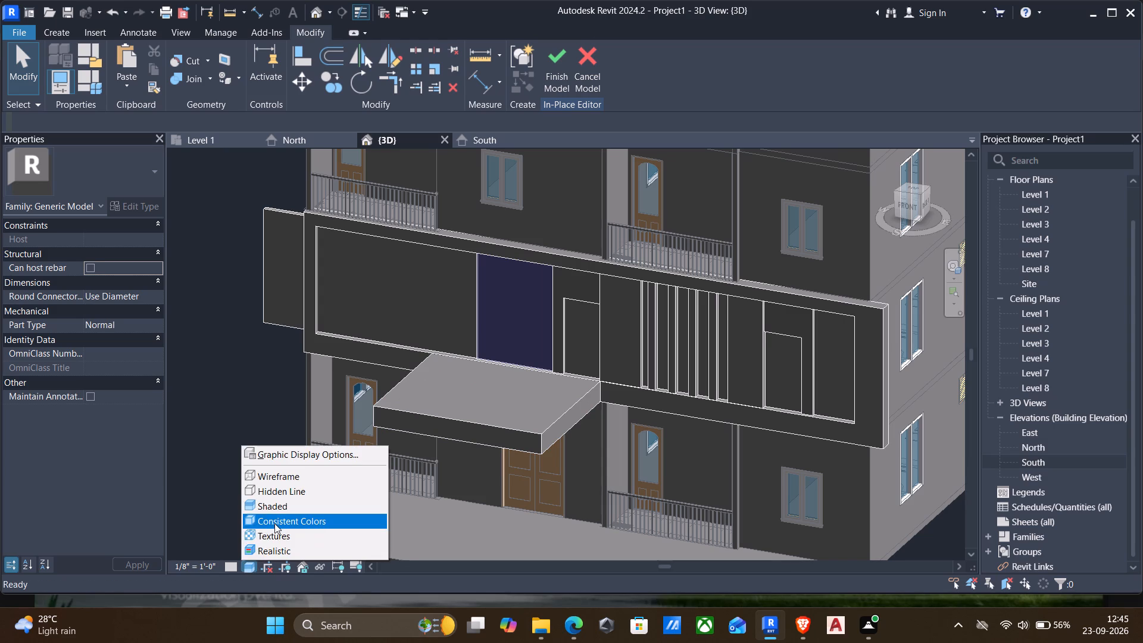
{"action": "left_click", "coordinate": [267, 548]}
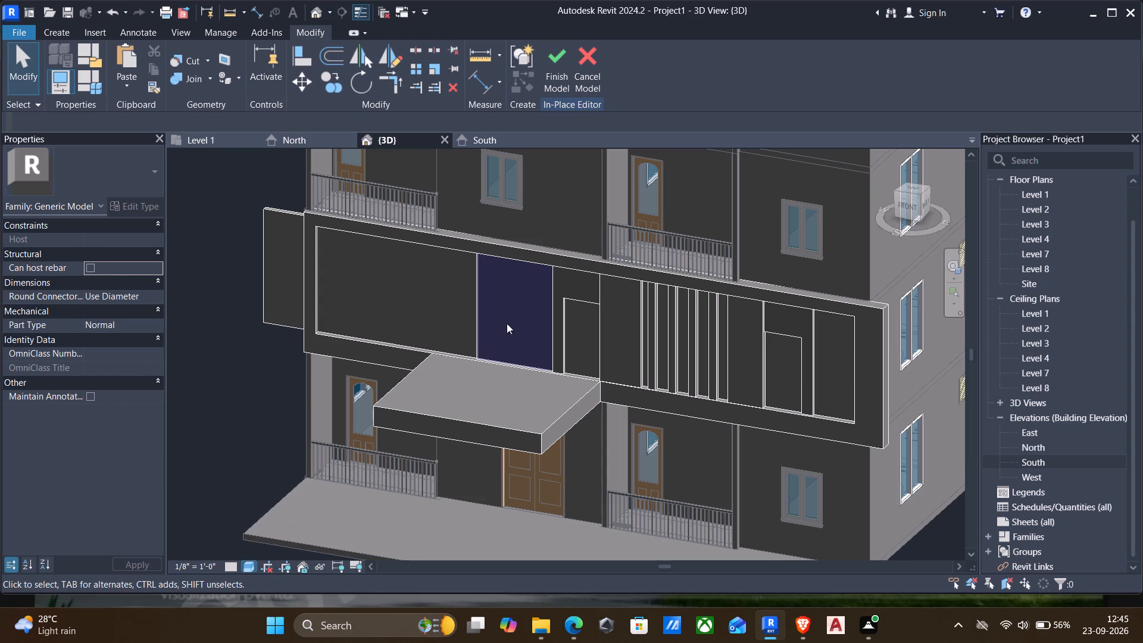
Replace the glaasss material's appearance with Frosted - Light Blue from the Glass appearance assets and keep the material on the rectangular panel.
{"action": "scroll", "coordinate": [500, 310], "scroll_direction": "up", "scroll_amount": 4}
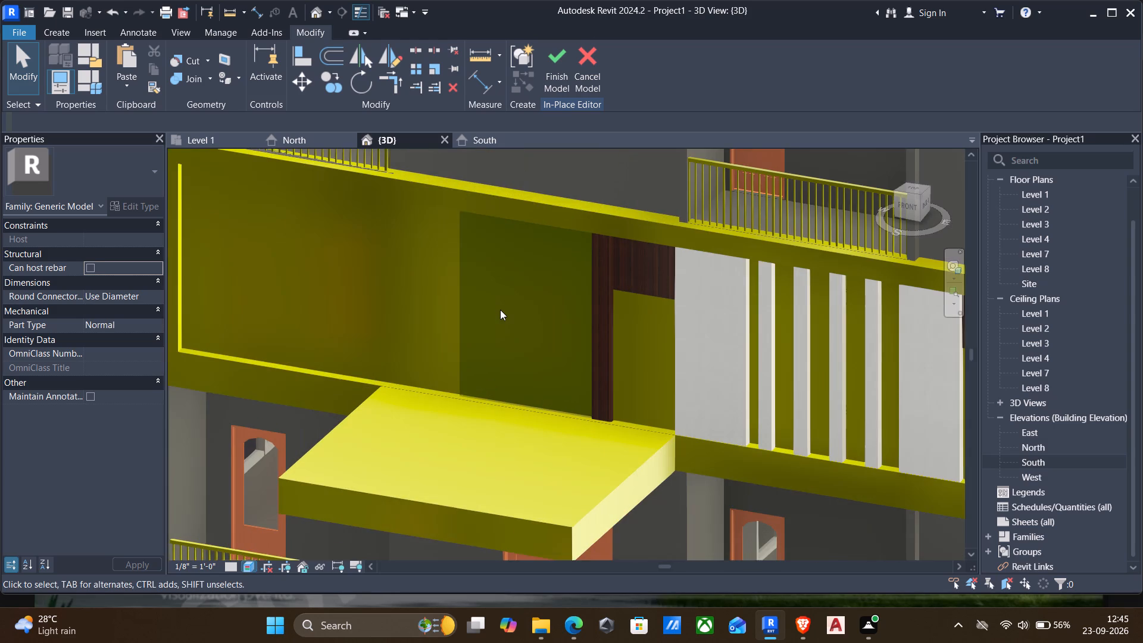
{"action": "left_click", "coordinate": [461, 307]}
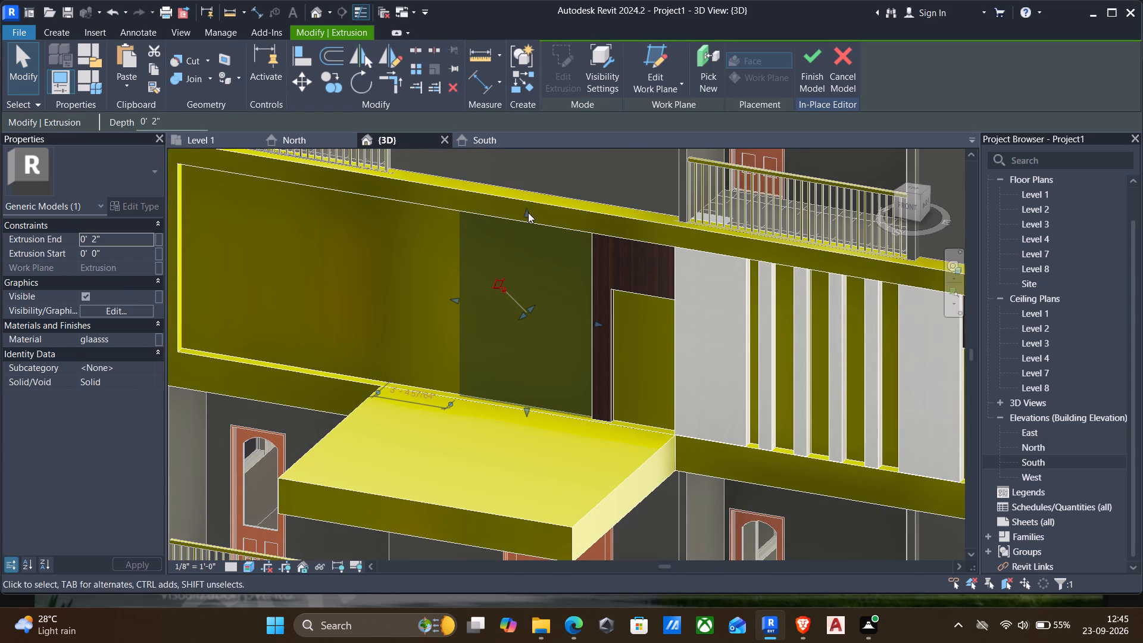
{"action": "left_click", "coordinate": [147, 337]}
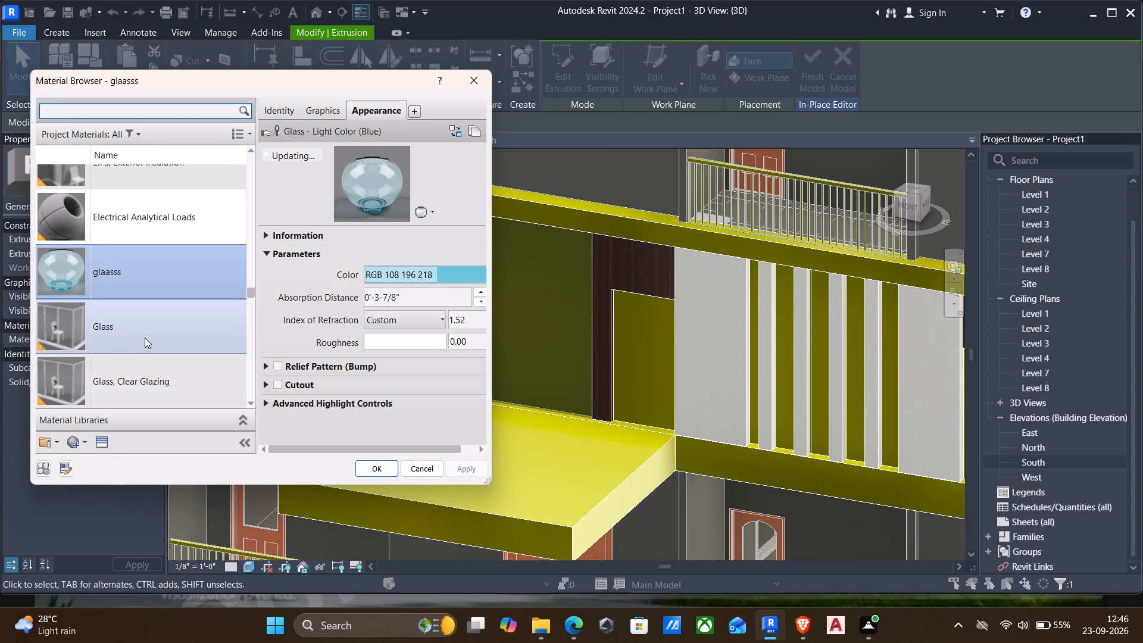
{"action": "scroll", "coordinate": [145, 338], "scroll_direction": "down", "scroll_amount": 4}
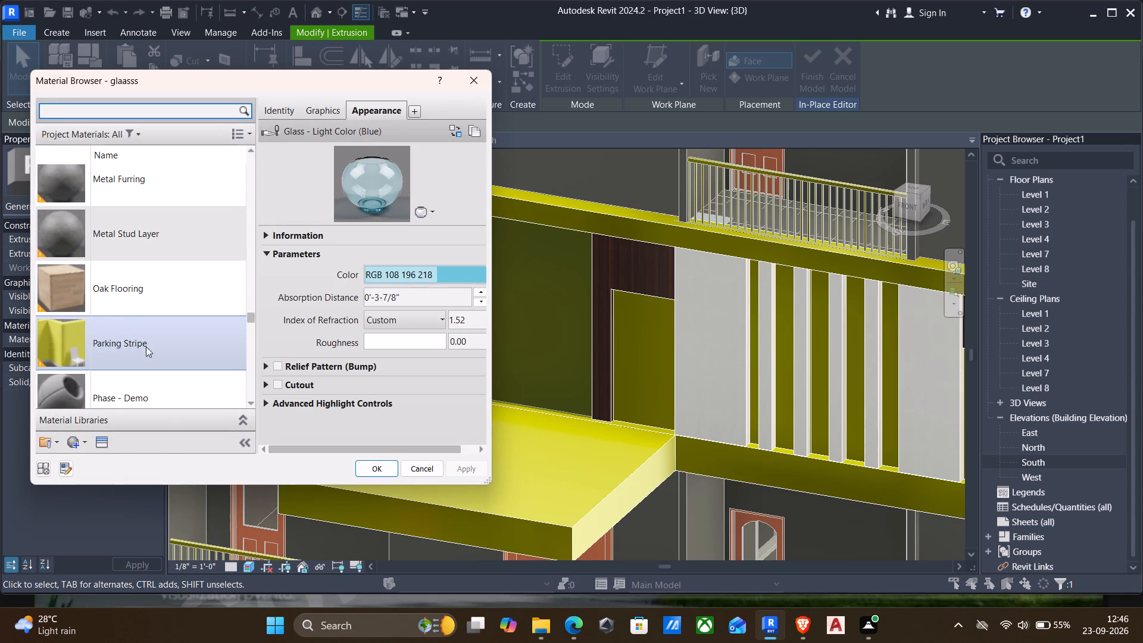
{"action": "left_click", "coordinate": [104, 444]}
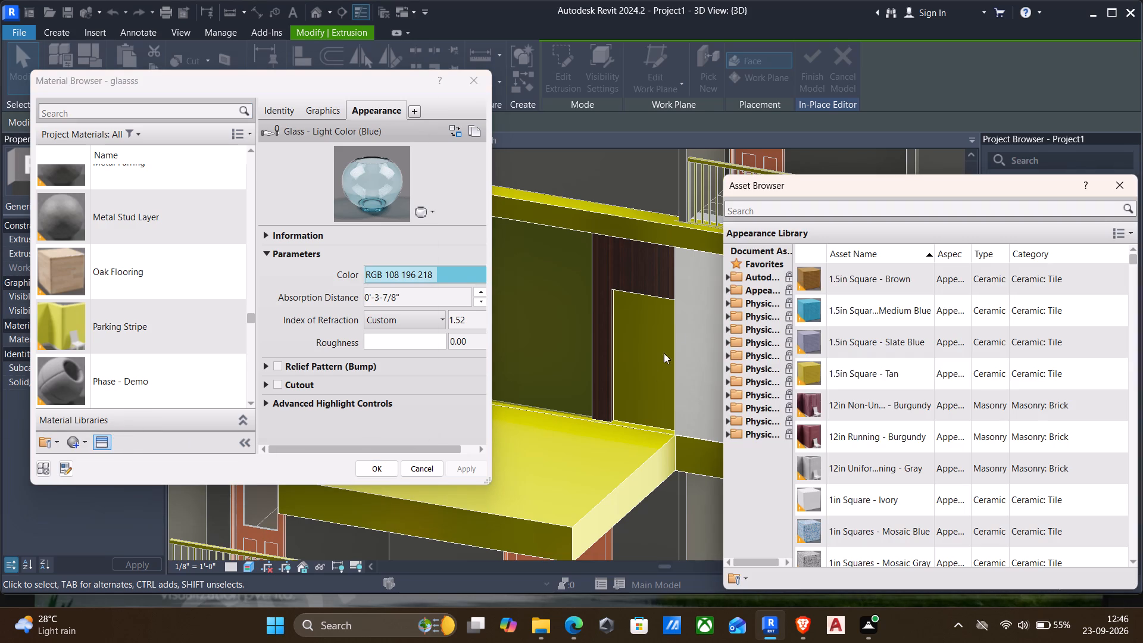
{"action": "left_click", "coordinate": [733, 291]}
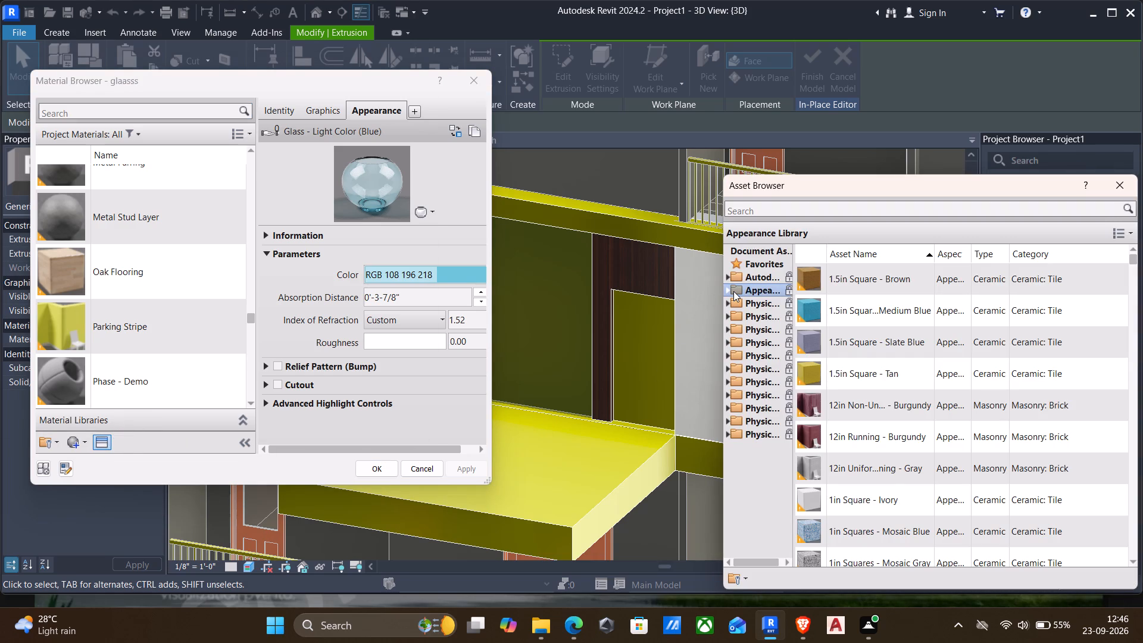
{"action": "left_click", "coordinate": [729, 292]}
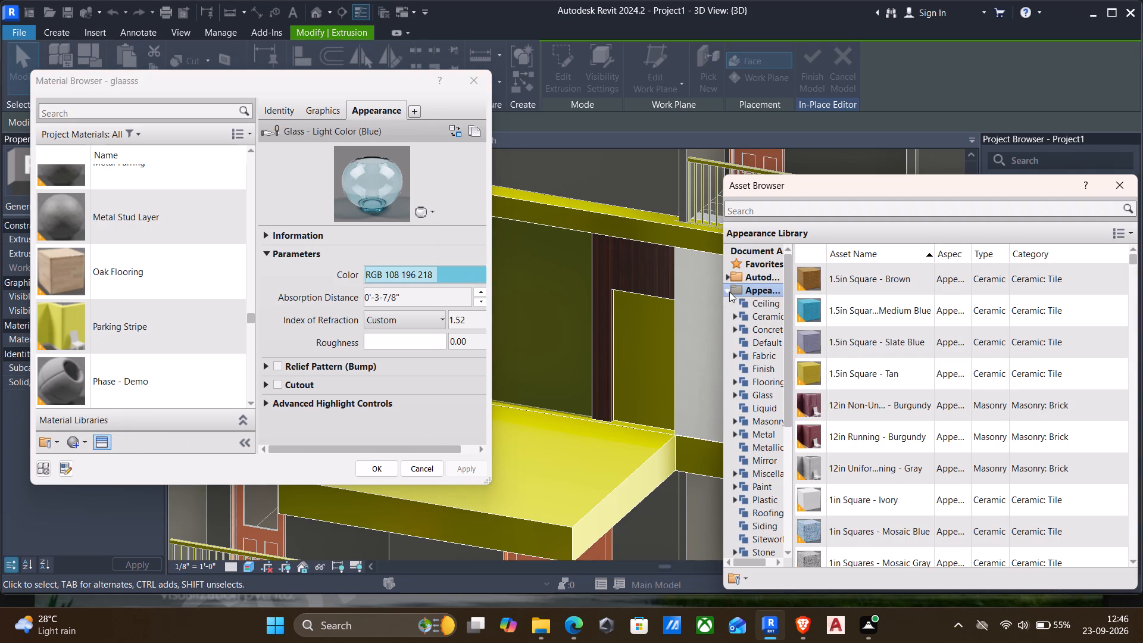
{"action": "double_click", "coordinate": [768, 397]}
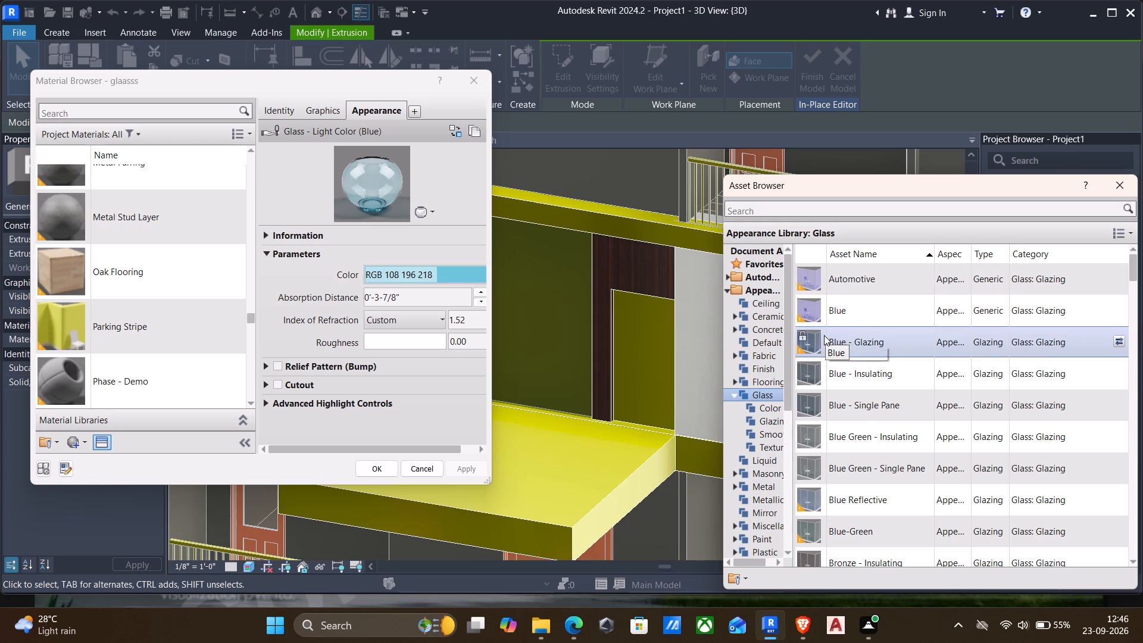
{"action": "scroll", "coordinate": [824, 339], "scroll_direction": "down", "scroll_amount": 4}
{"action": "scroll", "coordinate": [825, 347], "scroll_direction": "up", "scroll_amount": 4}
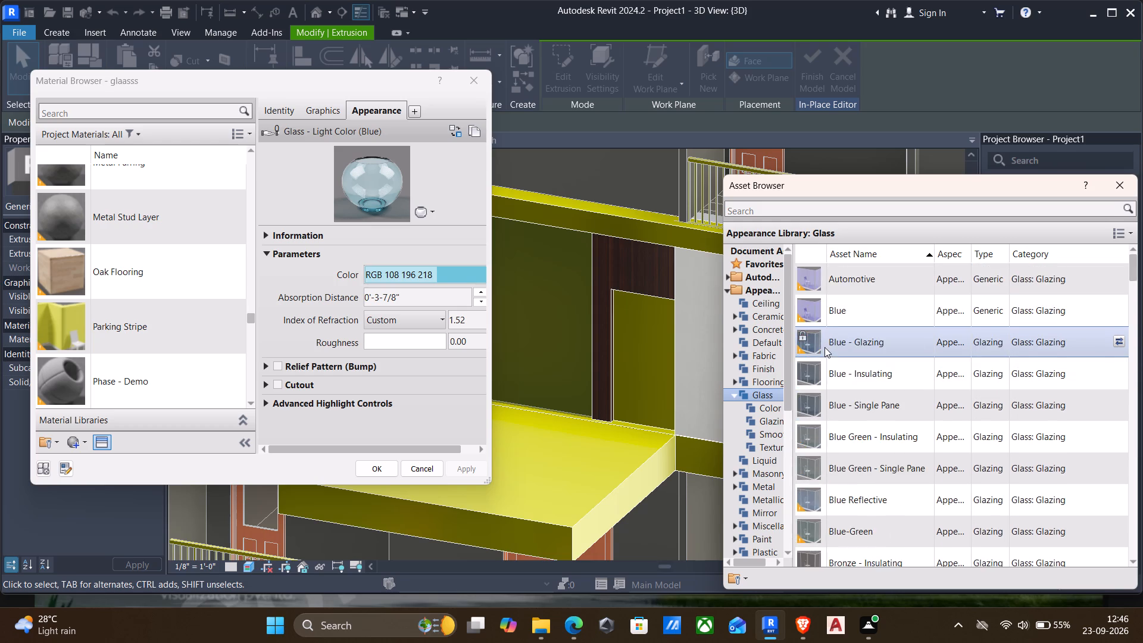
{"action": "scroll", "coordinate": [825, 347], "scroll_direction": "down", "scroll_amount": 12}
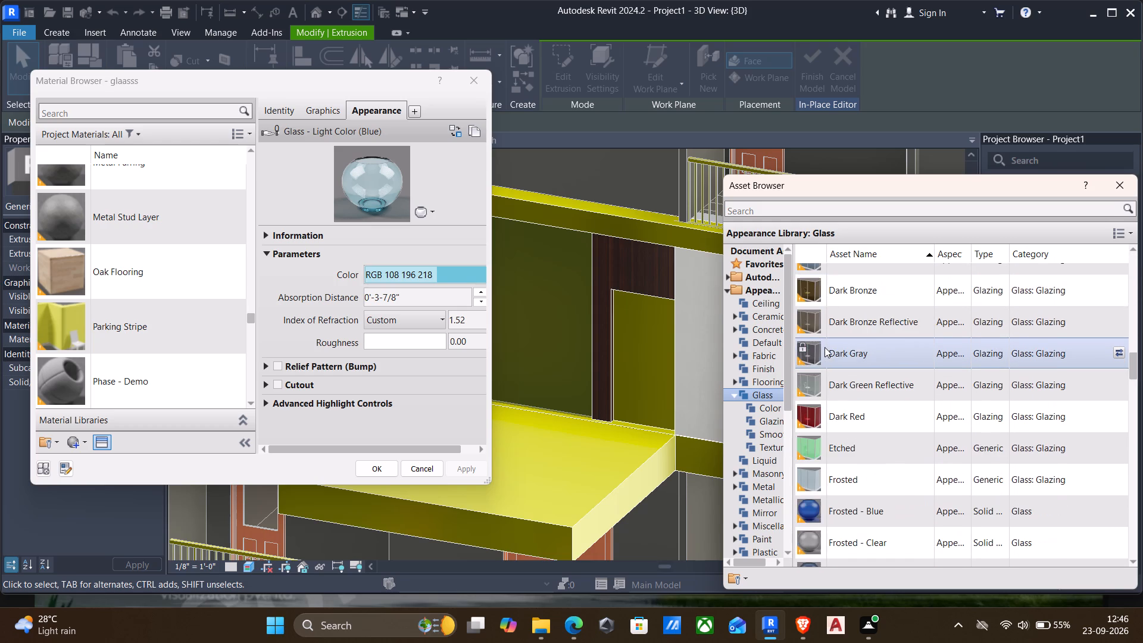
{"action": "scroll", "coordinate": [825, 347], "scroll_direction": "down", "scroll_amount": 3}
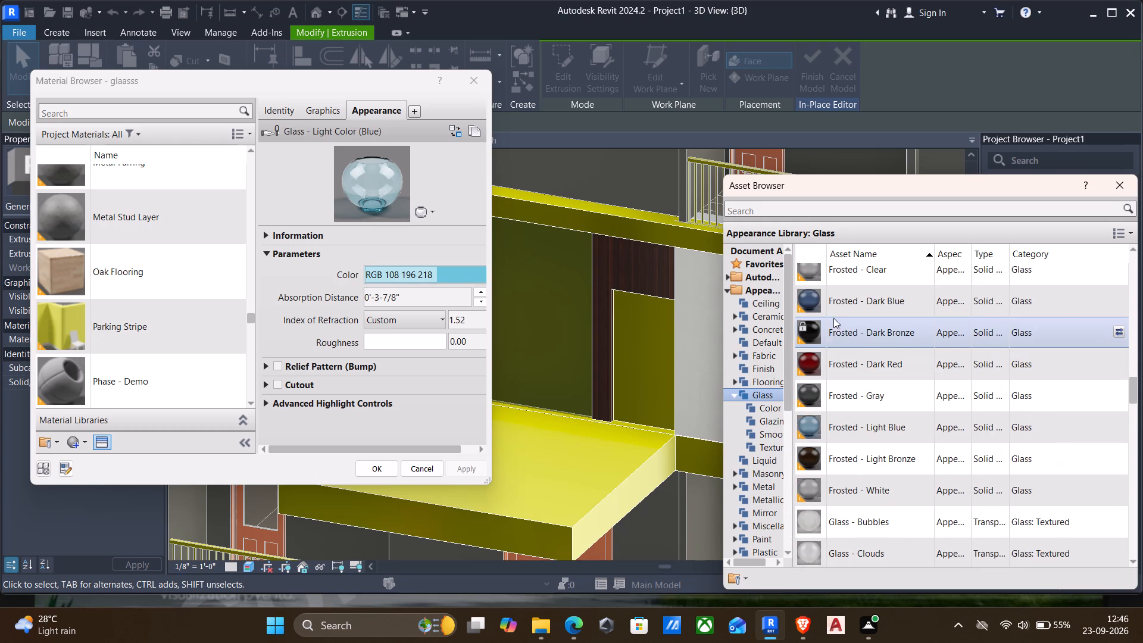
{"action": "double_click", "coordinate": [833, 307]}
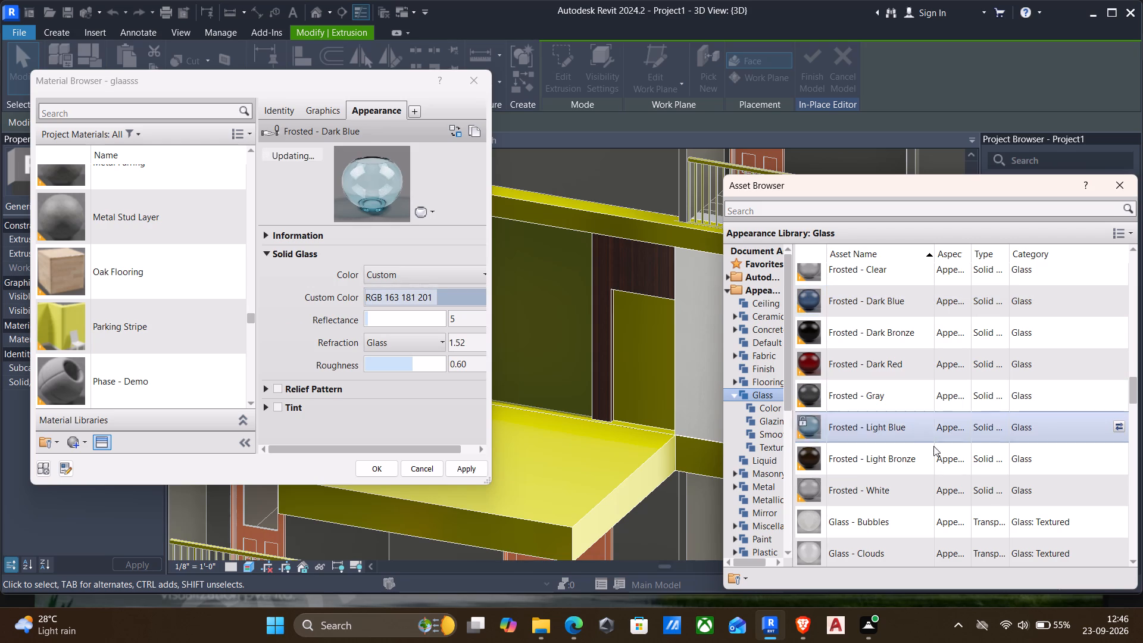
{"action": "double_click", "coordinate": [867, 427]}
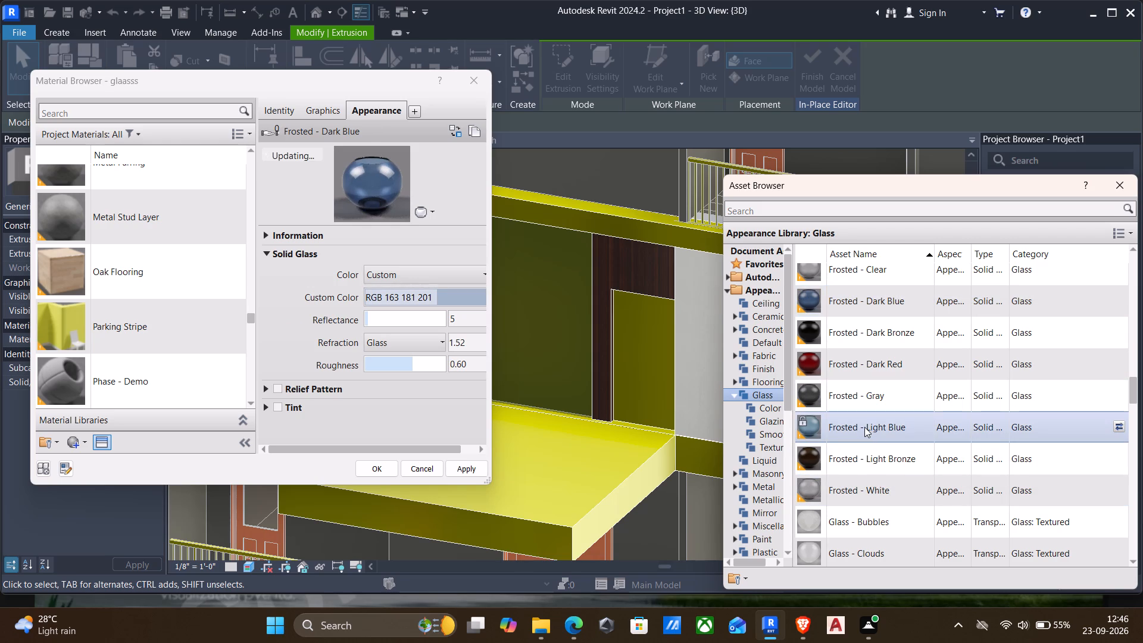
{"action": "double_click", "coordinate": [853, 426]}
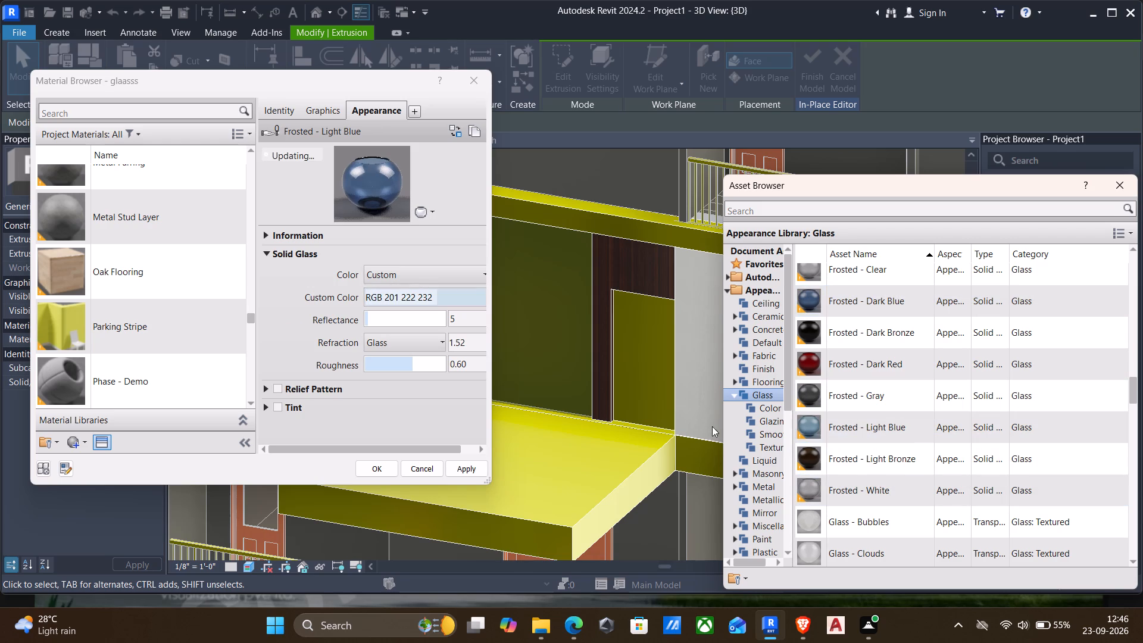
{"action": "left_click", "coordinate": [453, 465]}
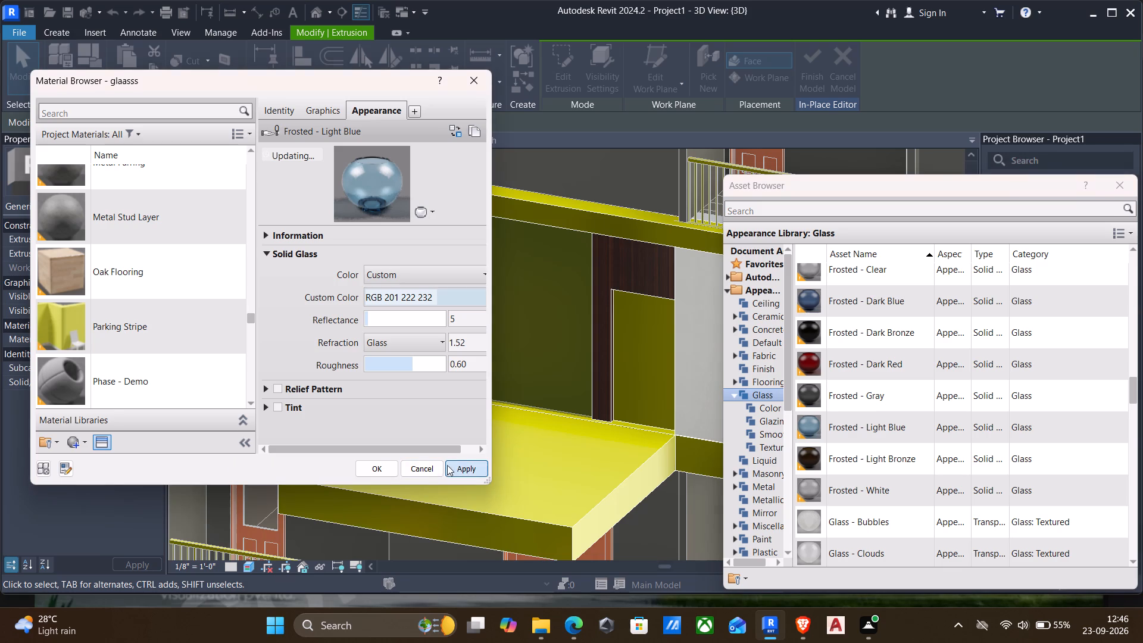
{"action": "left_click", "coordinate": [376, 471]}
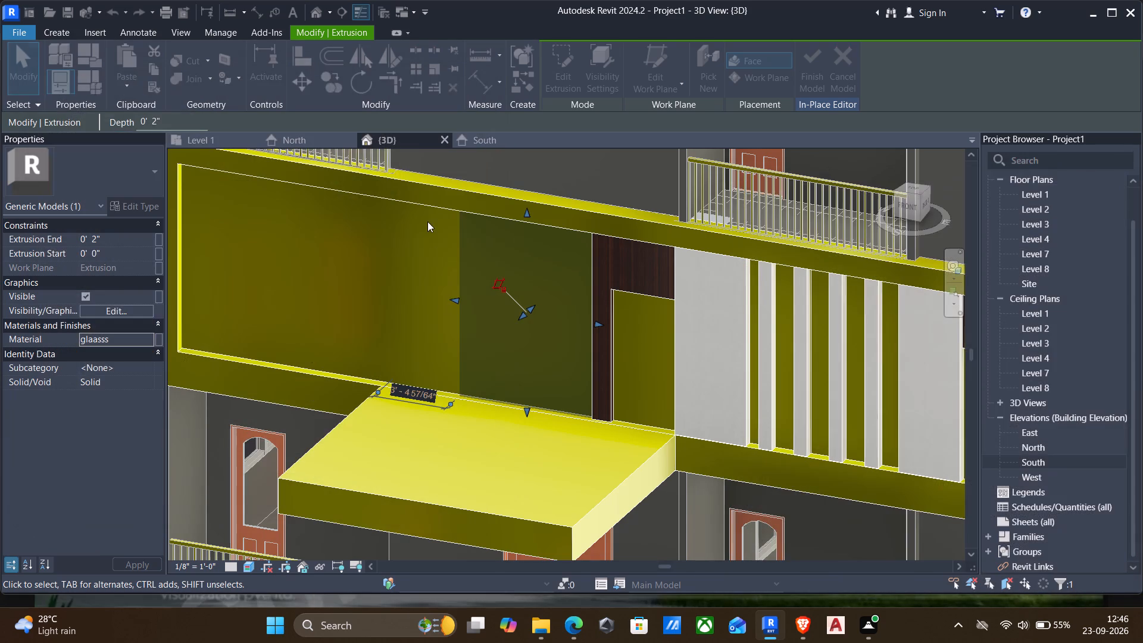
{"action": "key", "text": "Escape"}
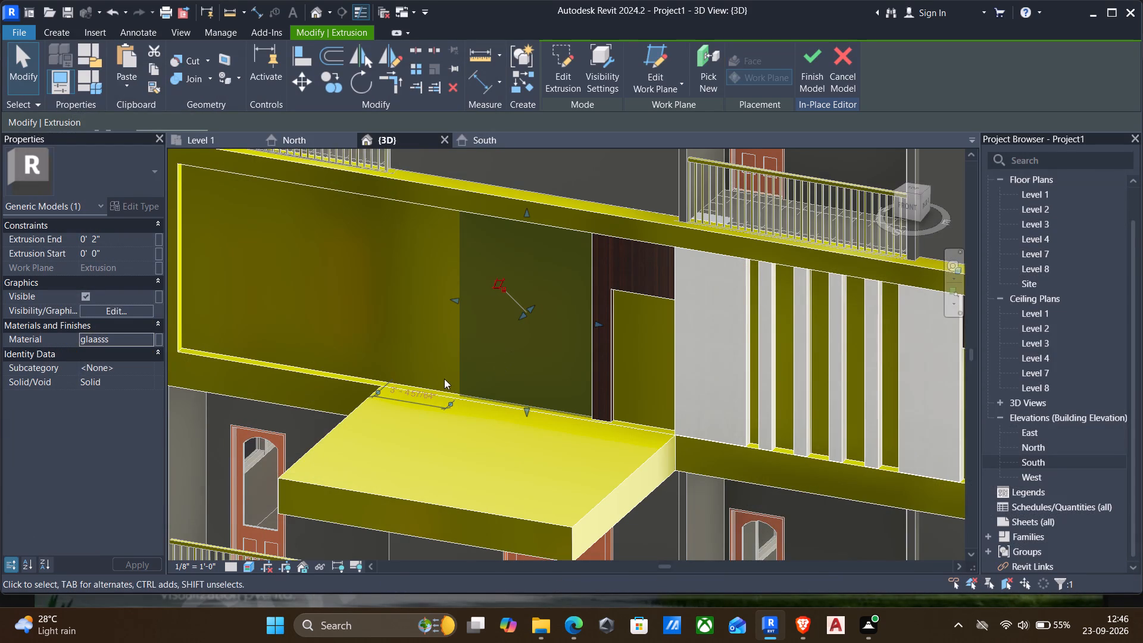
Set the 3D view's visual style to Textures and view the whole front frame.
{"action": "left_click", "coordinate": [252, 562]}
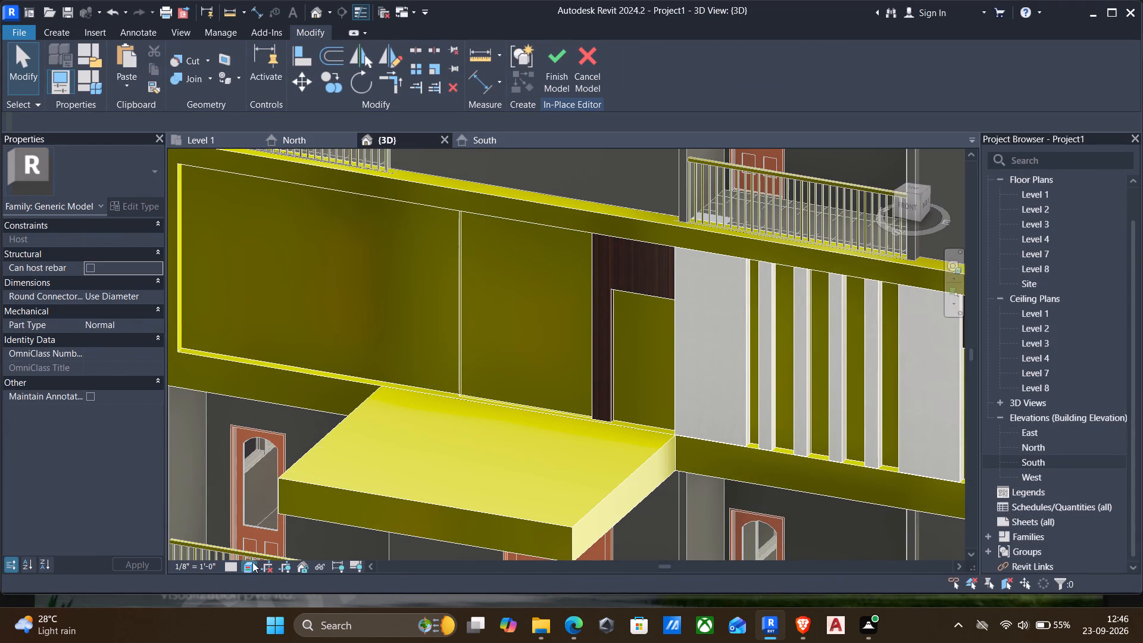
{"action": "left_click", "coordinate": [267, 537]}
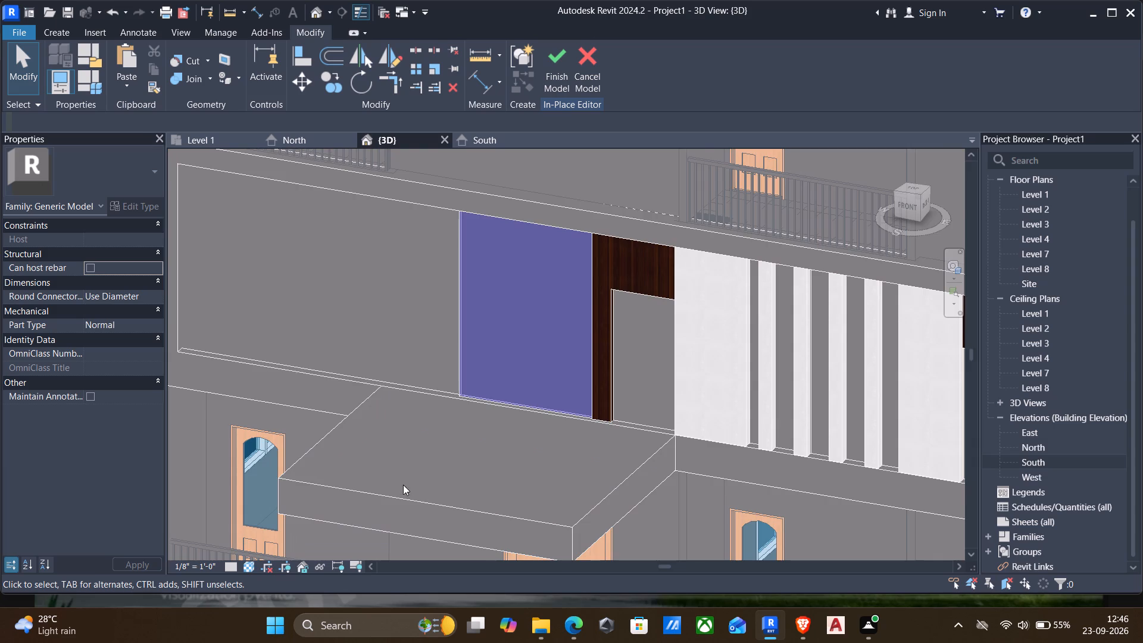
{"action": "scroll", "coordinate": [404, 476], "scroll_direction": "down", "scroll_amount": 4}
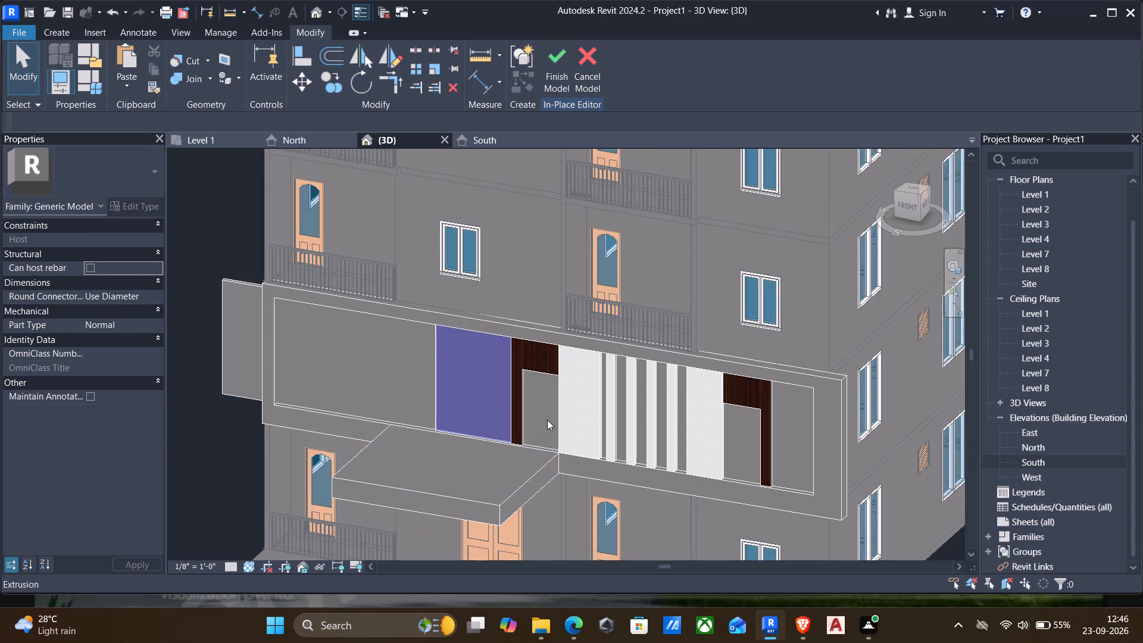
{"action": "key", "text": "Escape"}
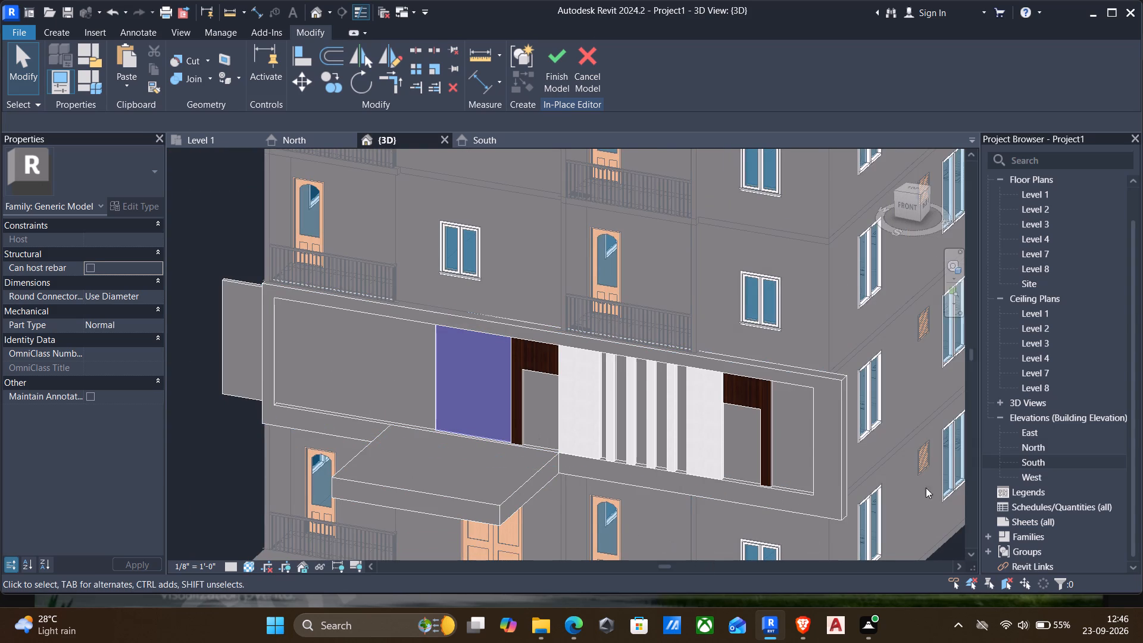
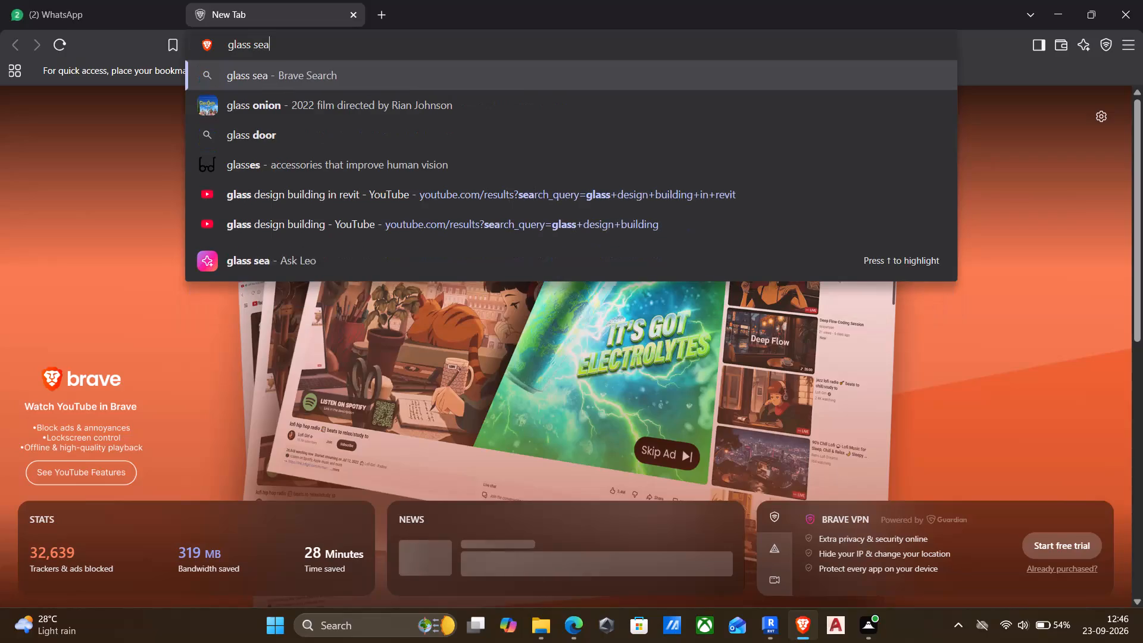
Search the web for "glass seamless images" and show the image results.
{"action": "type", "text": "ls"}
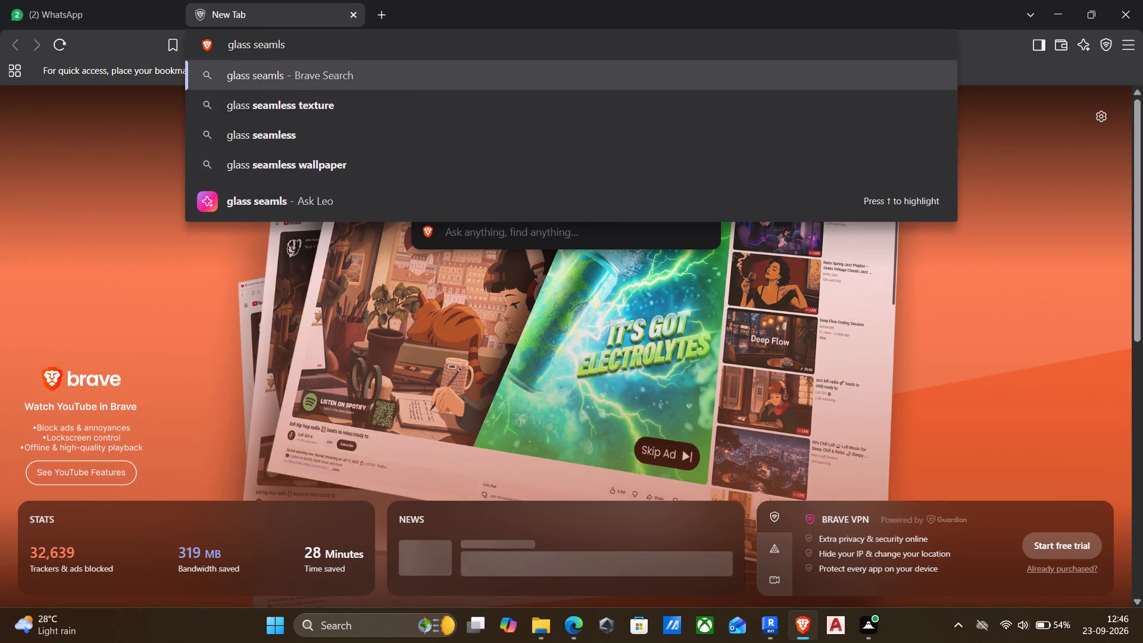
{"action": "key", "text": "BackSpace"}
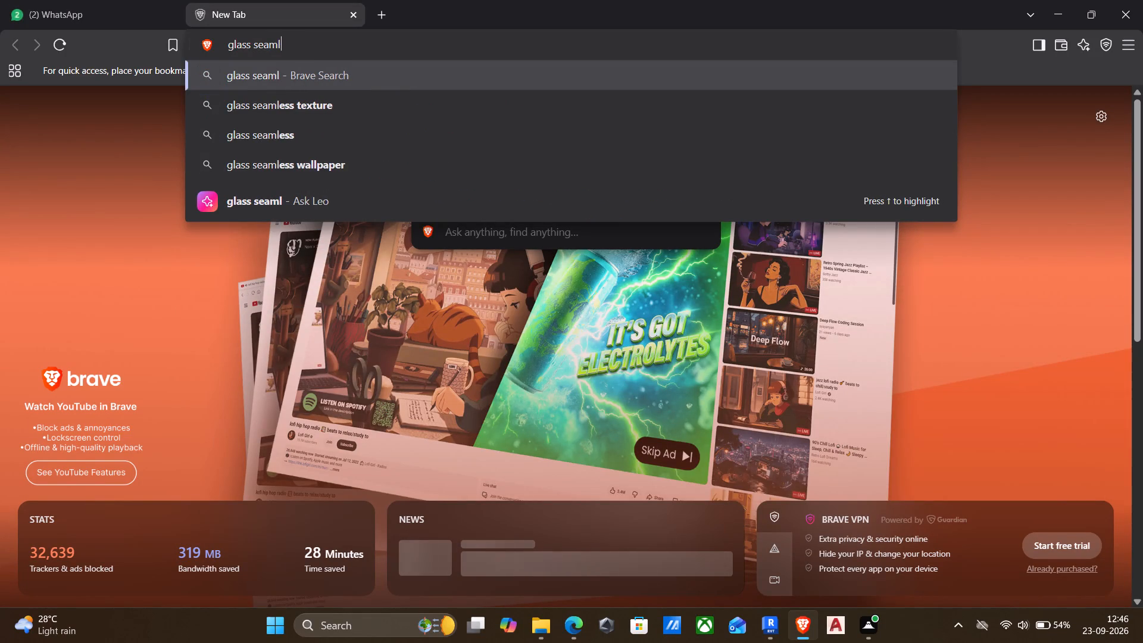
{"action": "type", "text": "ess images"}
{"action": "key", "text": "Return"}
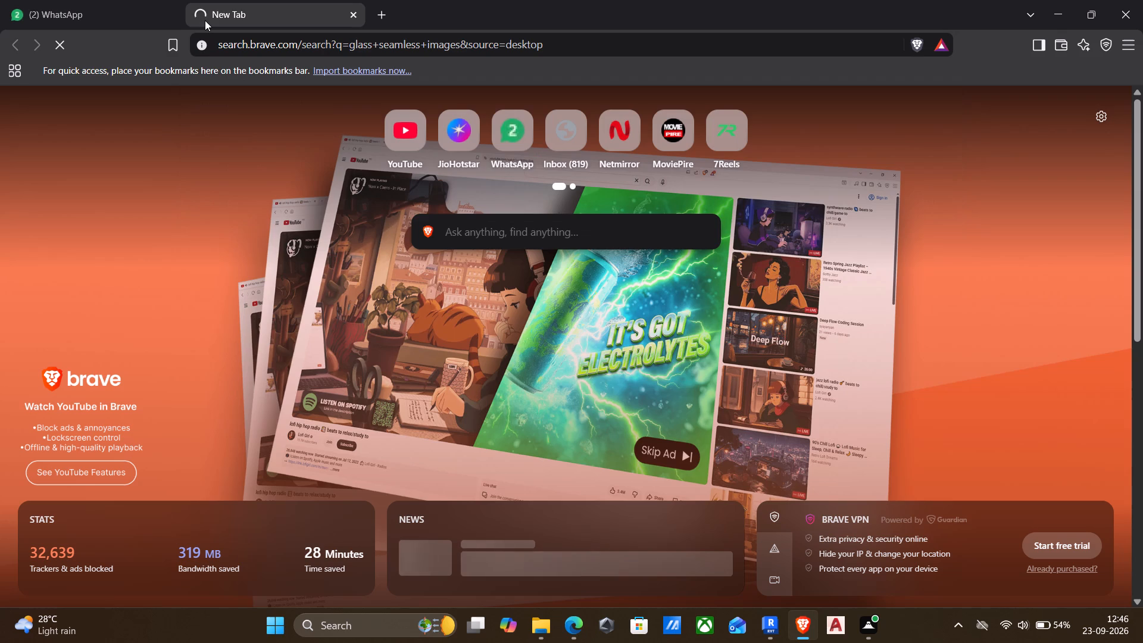
{"action": "scroll", "coordinate": [320, 315], "scroll_direction": "down", "scroll_amount": 3}
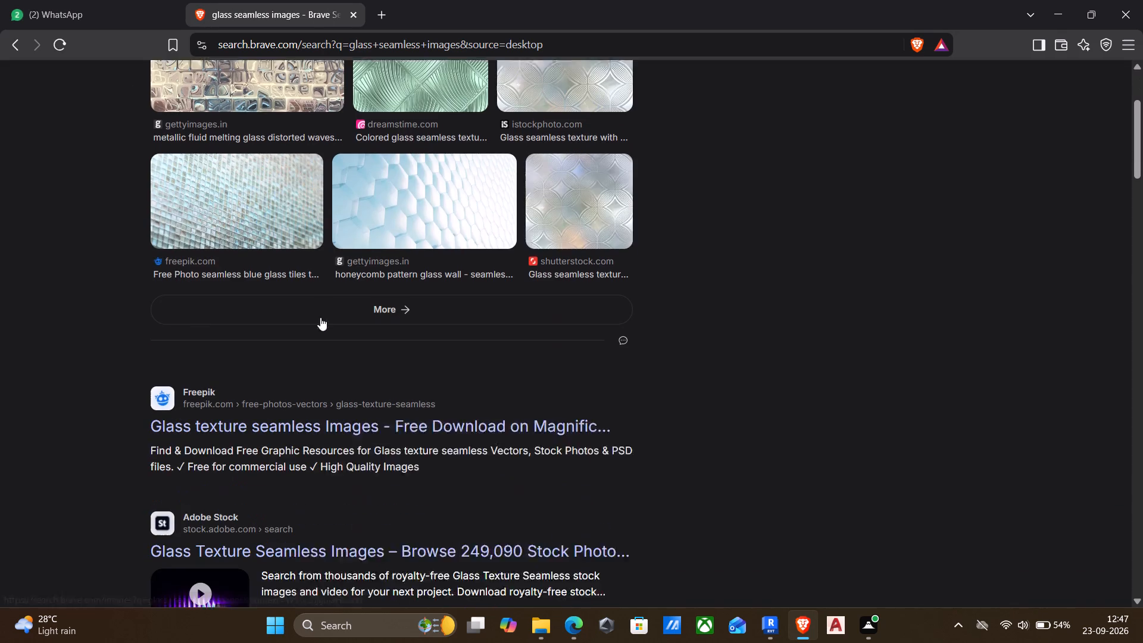
{"action": "scroll", "coordinate": [319, 321], "scroll_direction": "down", "scroll_amount": 10}
{"action": "scroll", "coordinate": [284, 344], "scroll_direction": "up", "scroll_amount": 8}
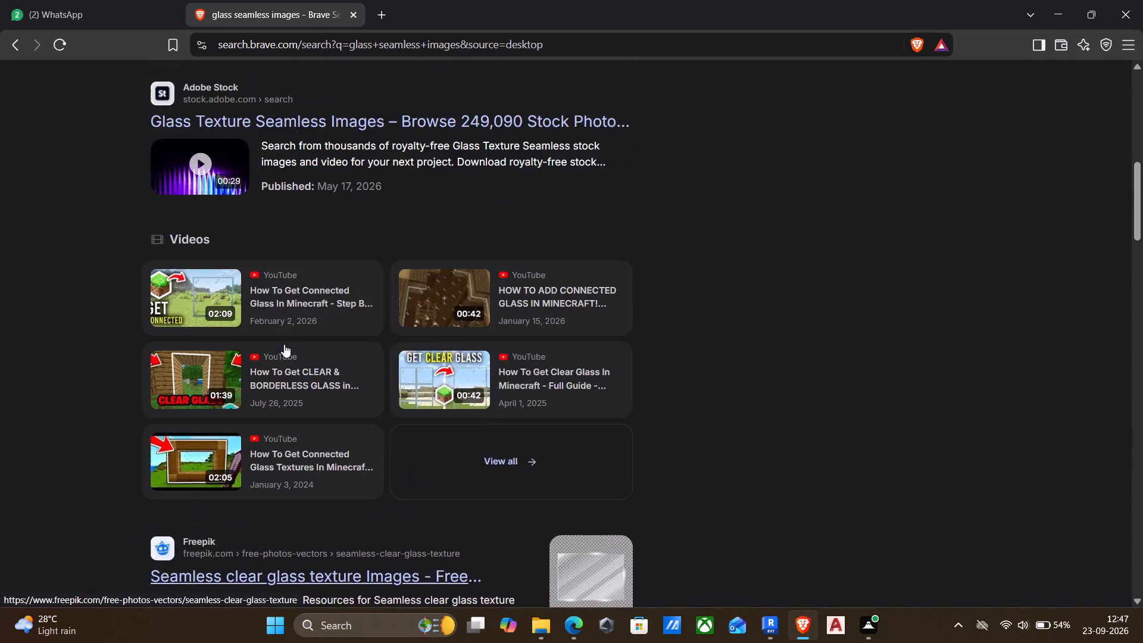
{"action": "scroll", "coordinate": [284, 344], "scroll_direction": "up", "scroll_amount": 16}
{"action": "left_click", "coordinate": [243, 149]}
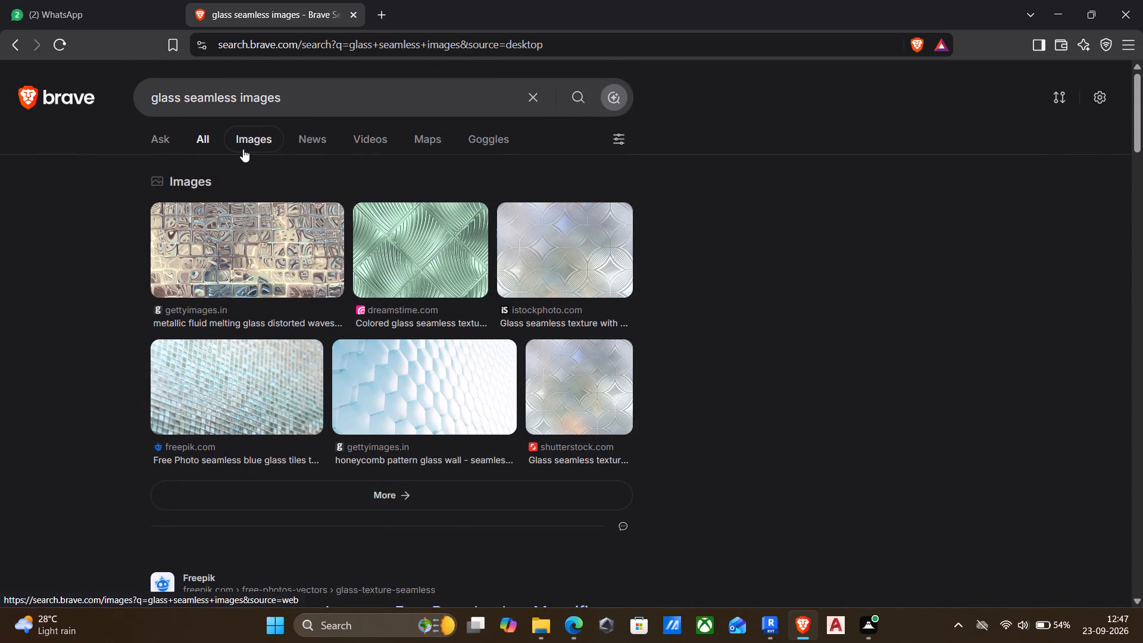
Browse the image results for a suitable glass texture, previewing the water drops background image.
{"action": "scroll", "coordinate": [332, 273], "scroll_direction": "down", "scroll_amount": 6}
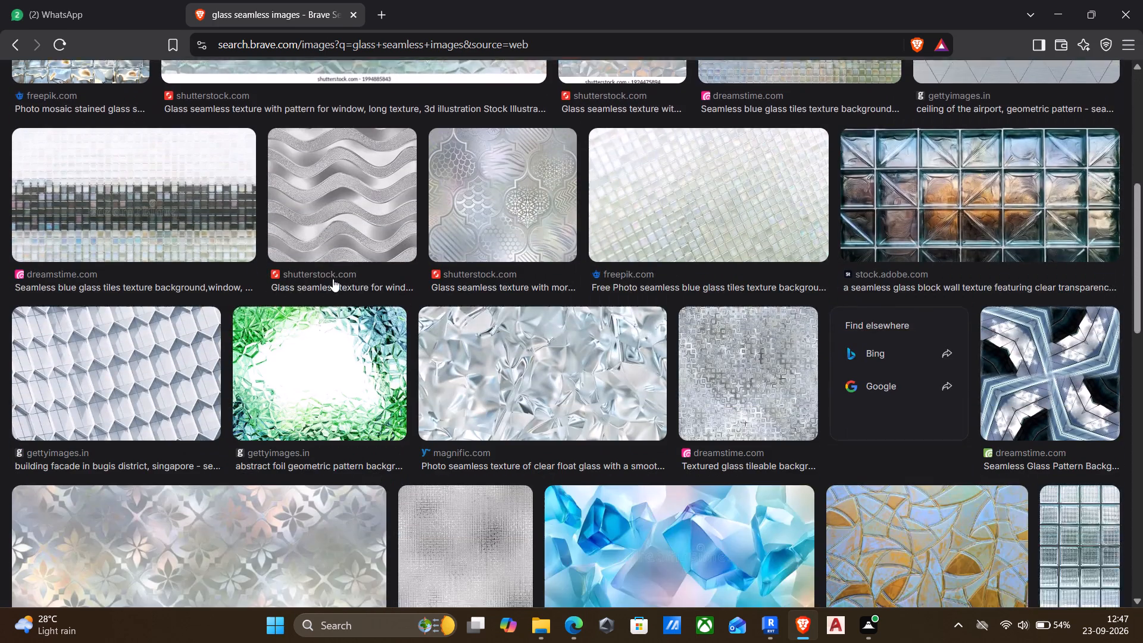
{"action": "scroll", "coordinate": [333, 279], "scroll_direction": "down", "scroll_amount": 13}
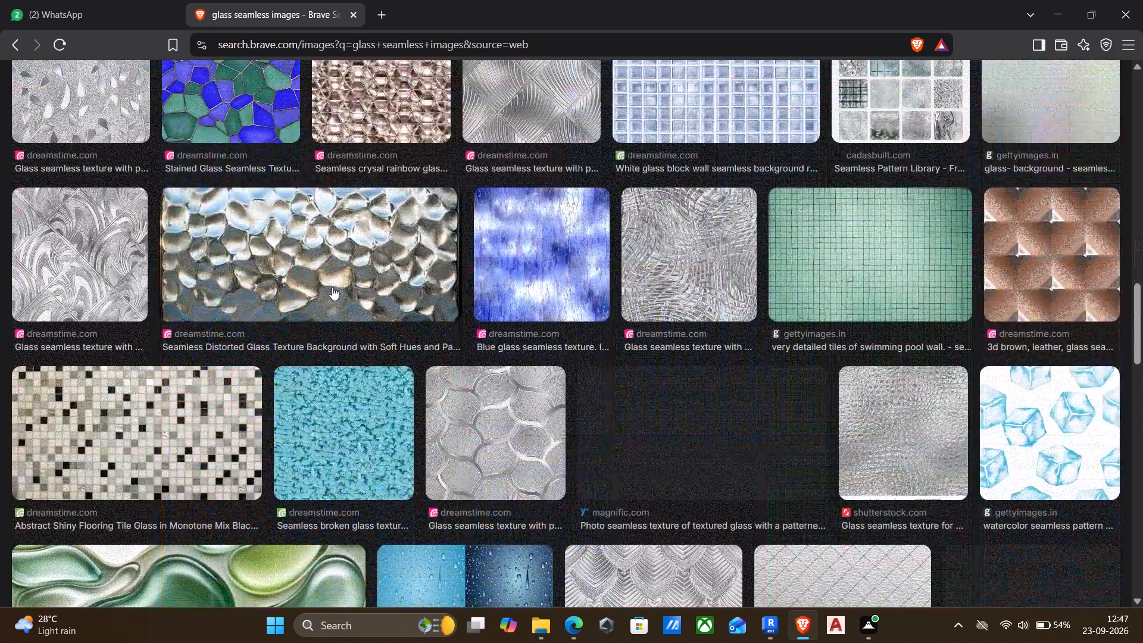
{"action": "scroll", "coordinate": [332, 287], "scroll_direction": "down", "scroll_amount": 5}
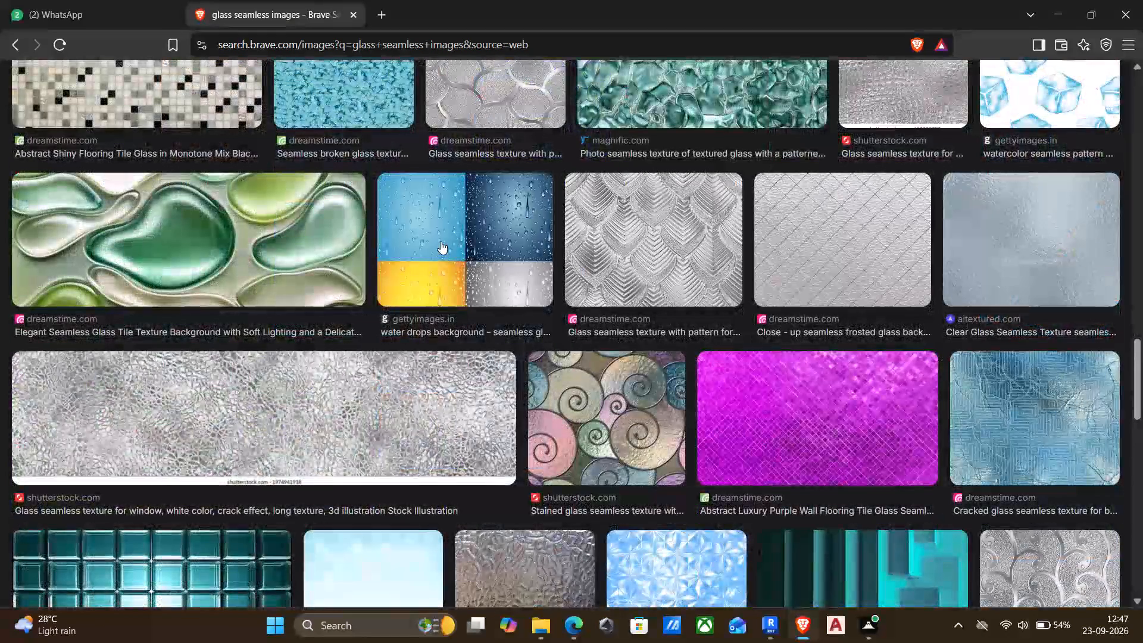
{"action": "left_click", "coordinate": [436, 236]}
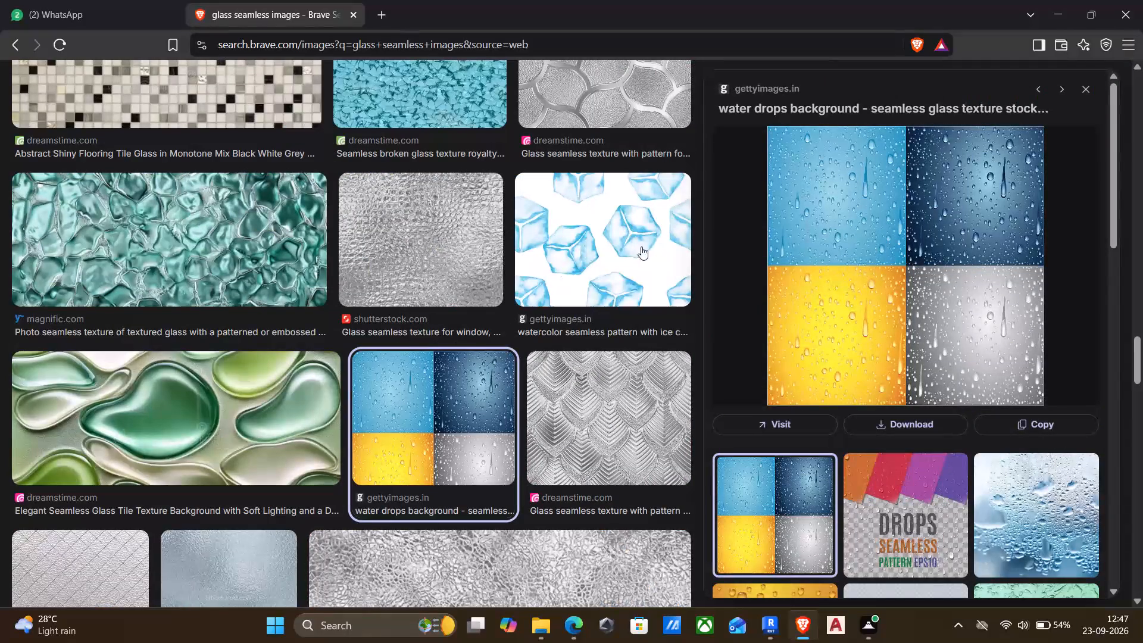
{"action": "scroll", "coordinate": [736, 292], "scroll_direction": "down", "scroll_amount": 5}
{"action": "scroll", "coordinate": [551, 350], "scroll_direction": "down", "scroll_amount": 5}
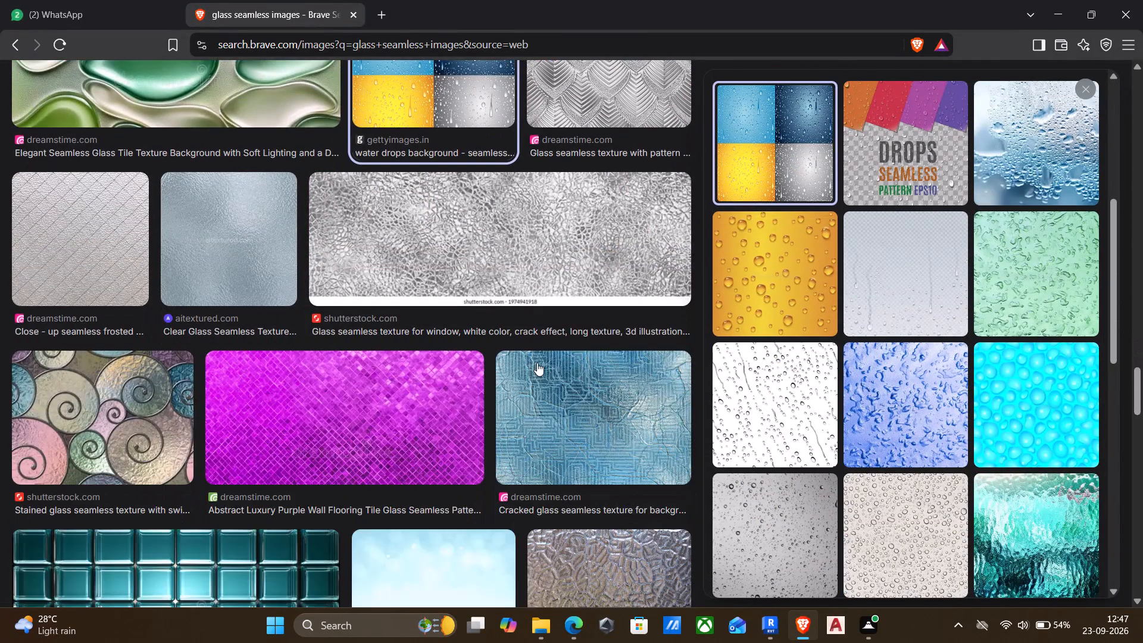
{"action": "scroll", "coordinate": [537, 363], "scroll_direction": "down", "scroll_amount": 5}
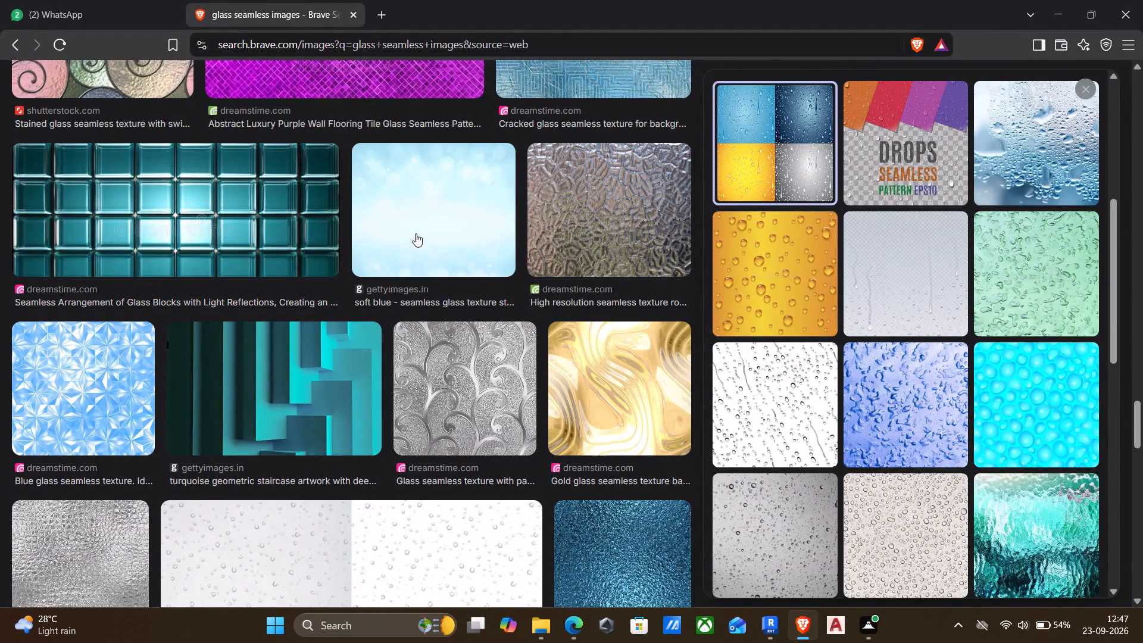
Save the soft blue seamless glass texture image as soft-blue in the AUTOCAD PLANS FUJI folder.
{"action": "left_click", "coordinate": [416, 233]}
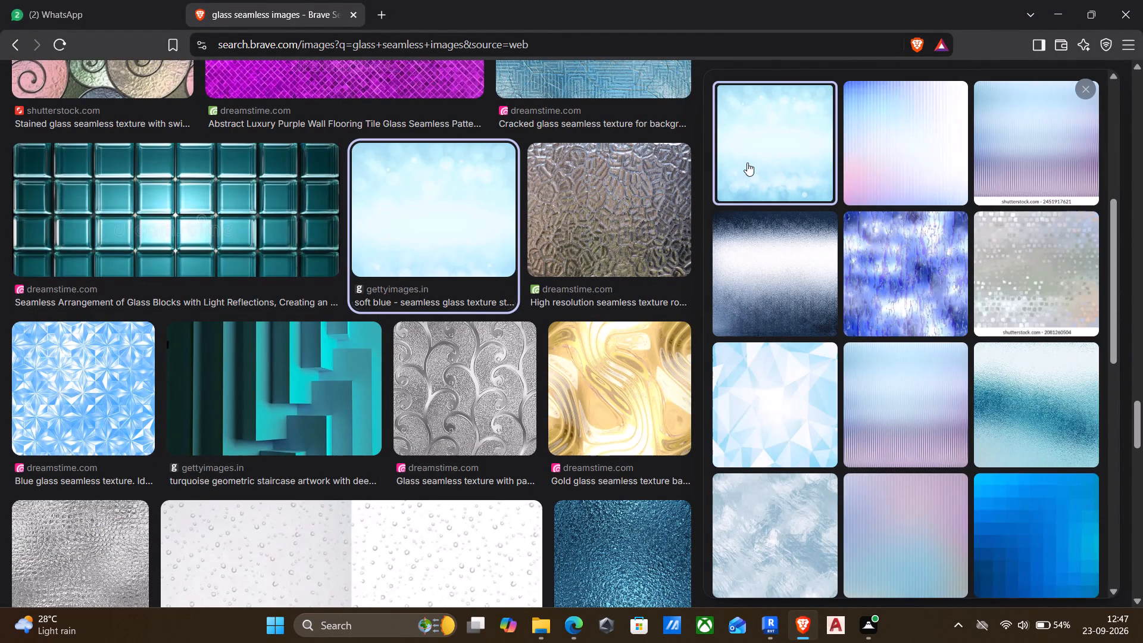
{"action": "left_click", "coordinate": [747, 163]}
{"action": "right_click", "coordinate": [852, 229]}
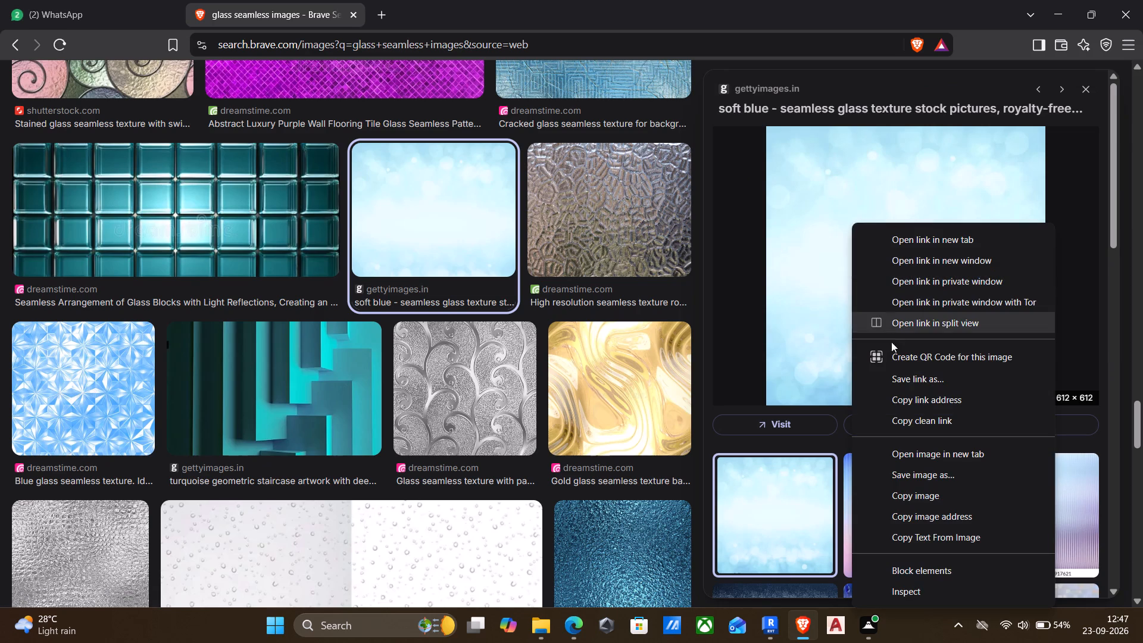
{"action": "left_click", "coordinate": [902, 470]}
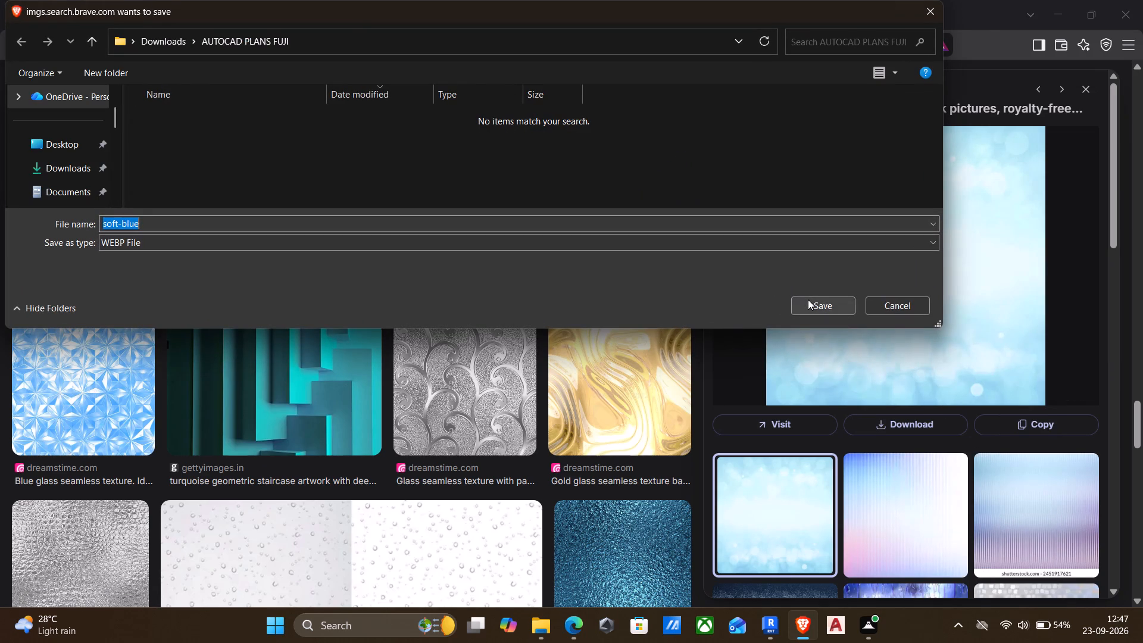
{"action": "left_click", "coordinate": [808, 299]}
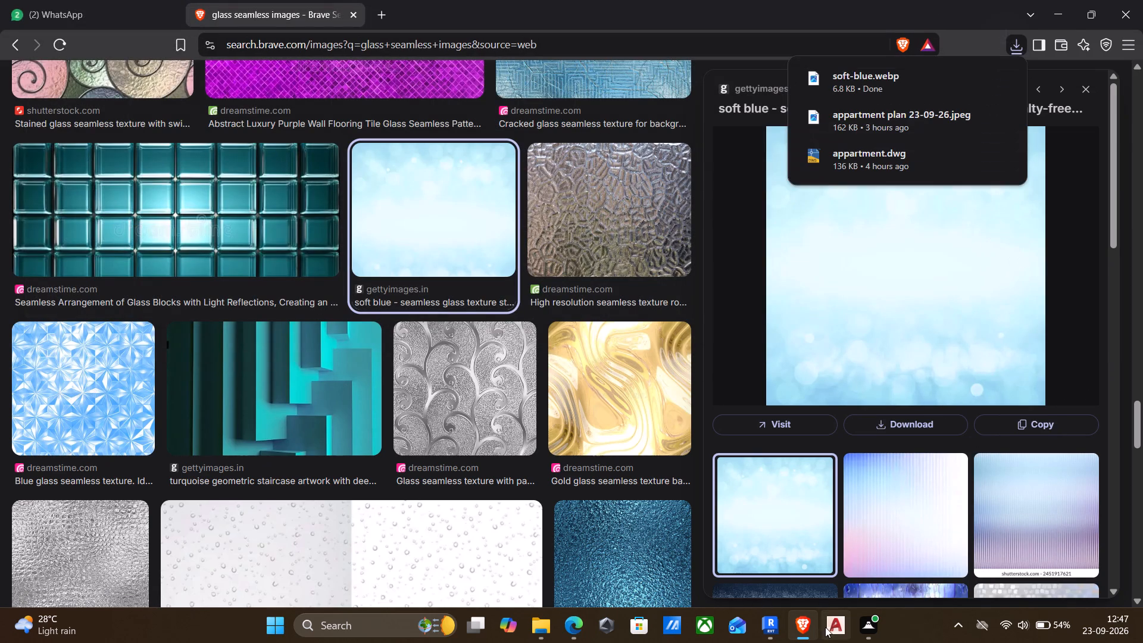
Switch to Revit and open the material of the glass panel extrusion on the front facade band for editing.
{"action": "left_click", "coordinate": [771, 622]}
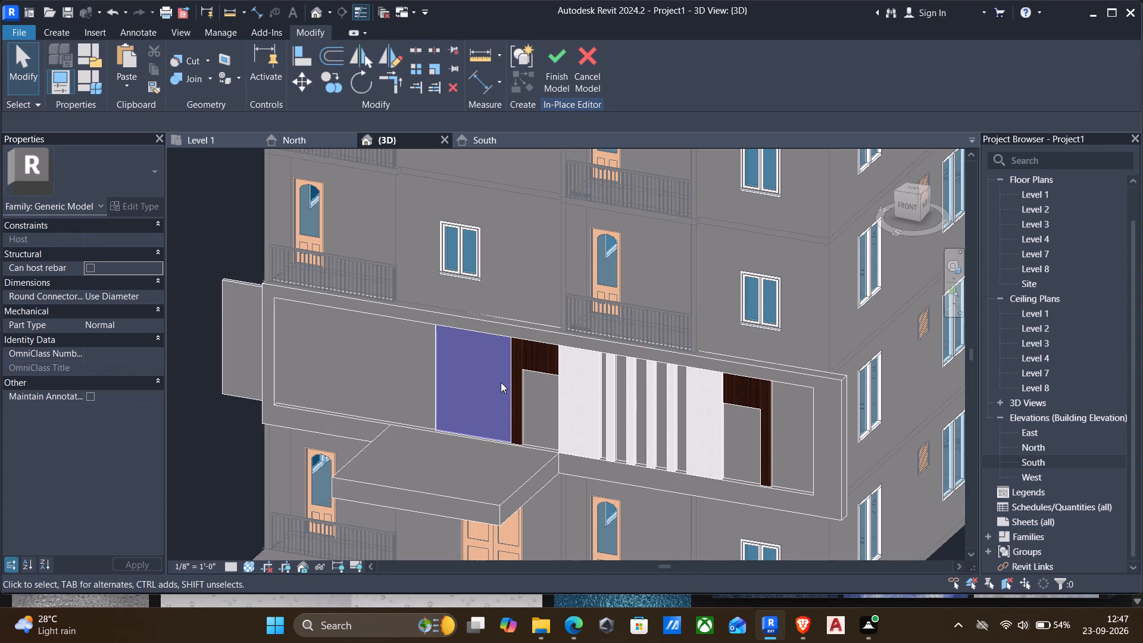
{"action": "left_click", "coordinate": [441, 383]}
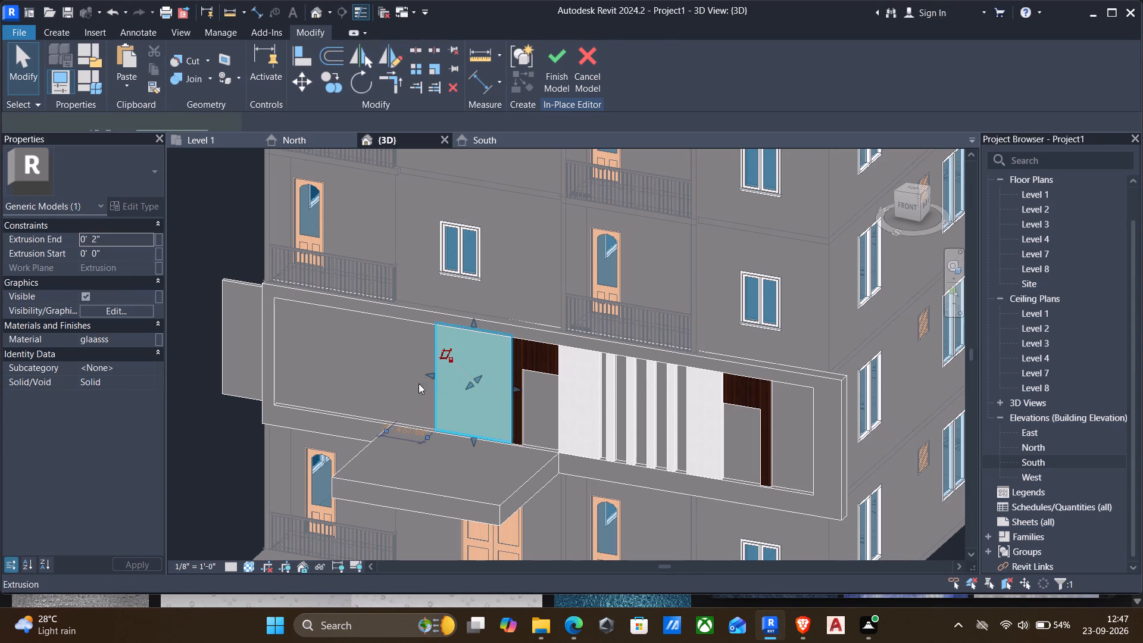
{"action": "left_click", "coordinate": [138, 335]}
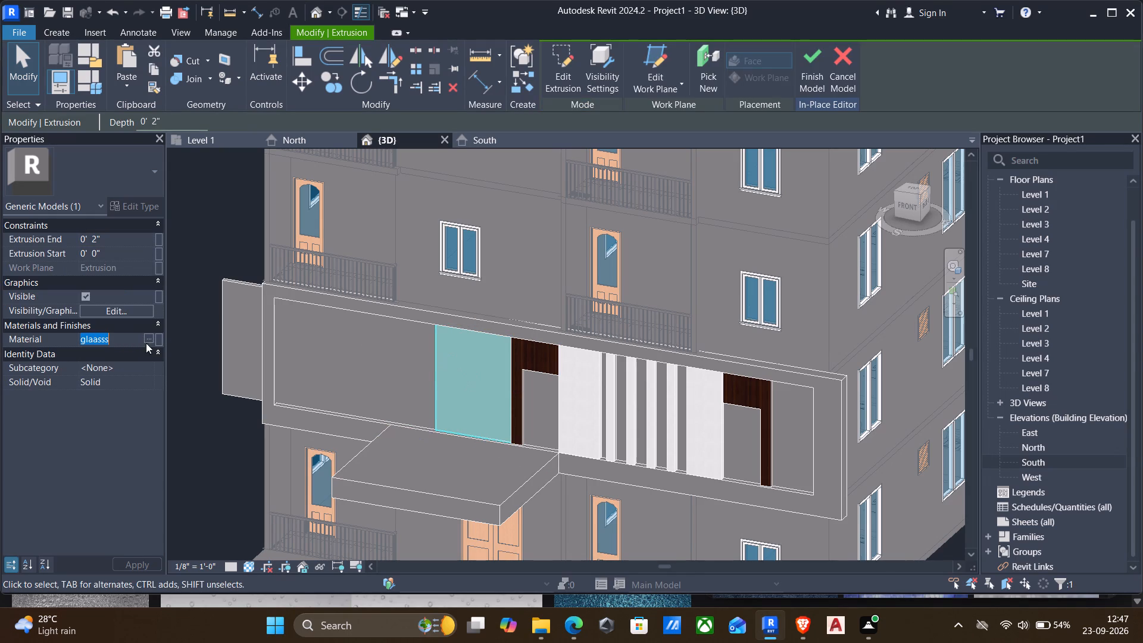
{"action": "left_click", "coordinate": [151, 340]}
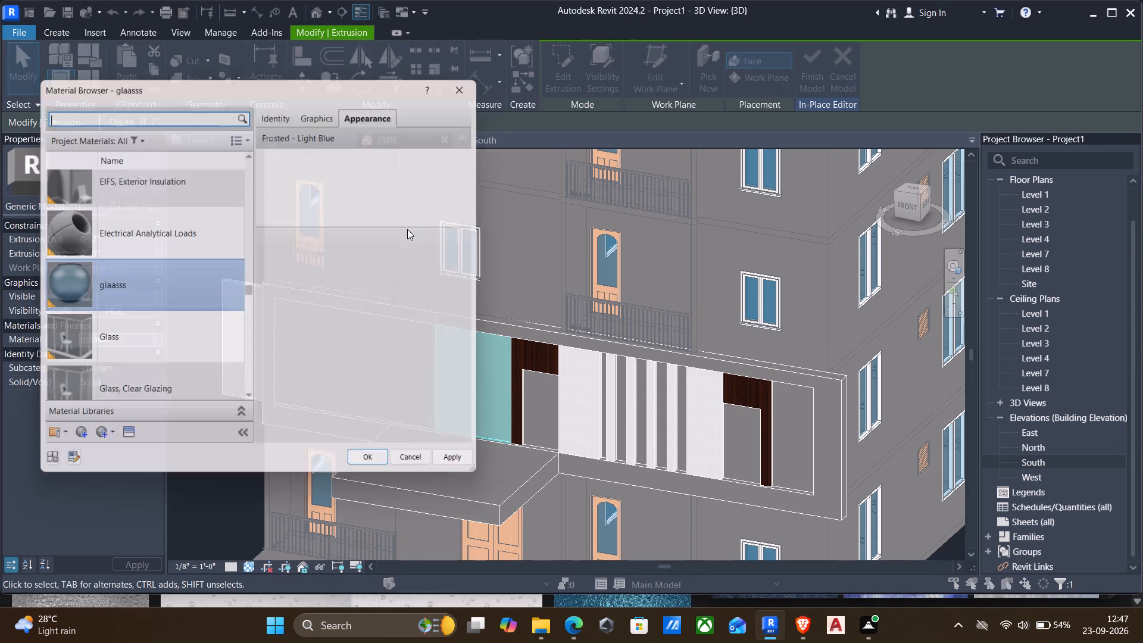
Examine the glaasss material's custom color, color choices, preview settings and refraction options.
{"action": "left_click", "coordinate": [444, 302]}
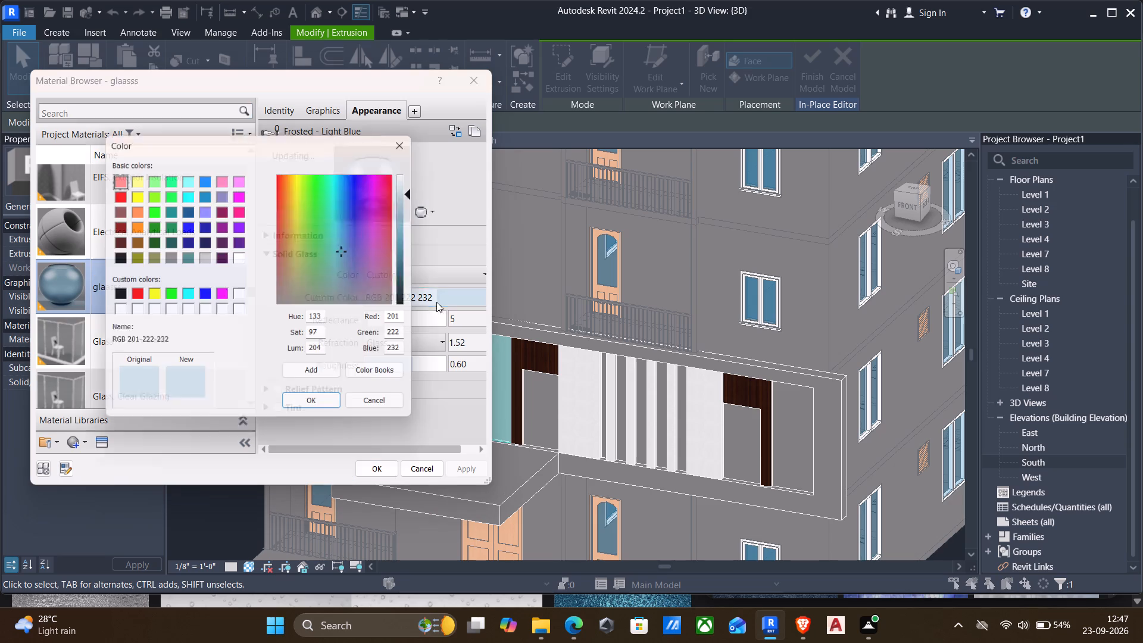
{"action": "left_click_drag", "start_coordinate": [389, 410], "coordinate": [396, 404]}
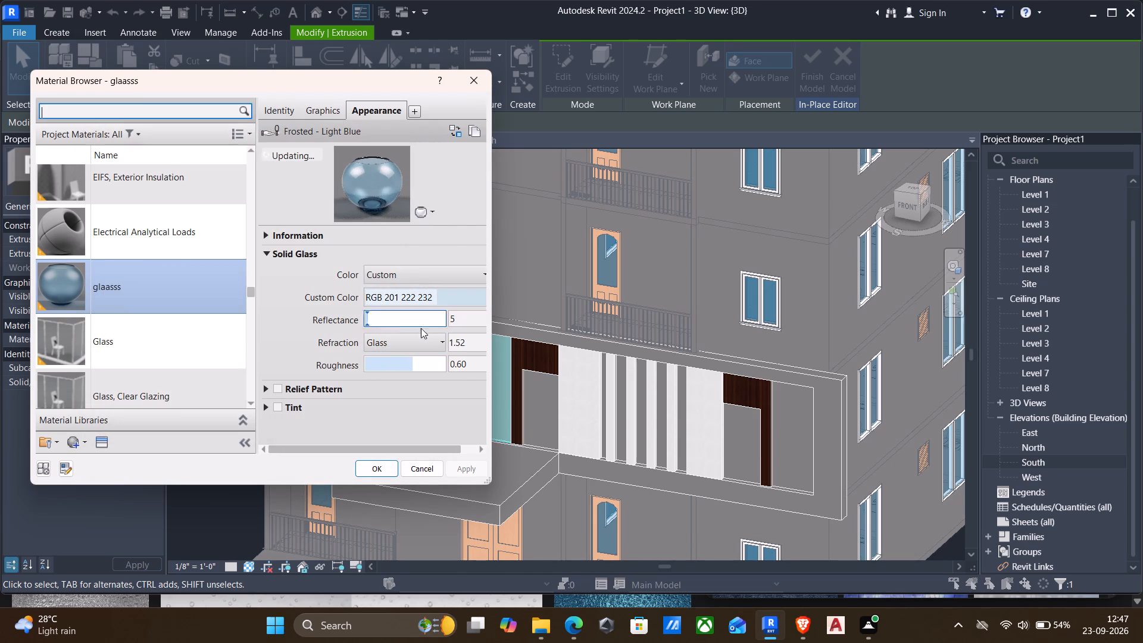
{"action": "left_click", "coordinate": [435, 277]}
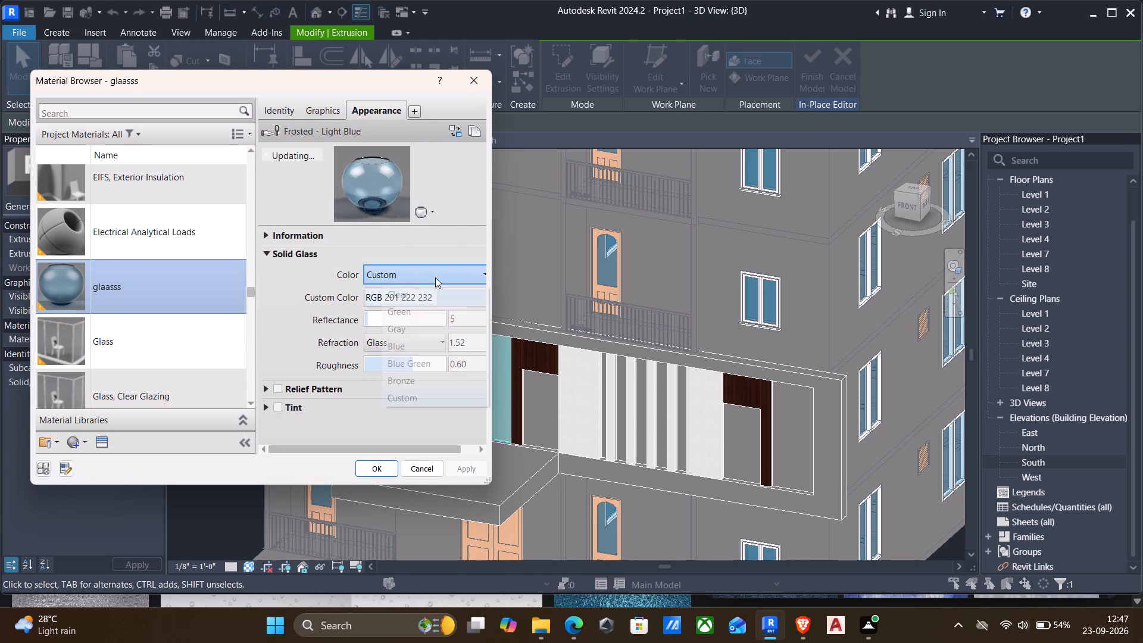
{"action": "left_click", "coordinate": [435, 277]}
{"action": "left_click", "coordinate": [418, 279]}
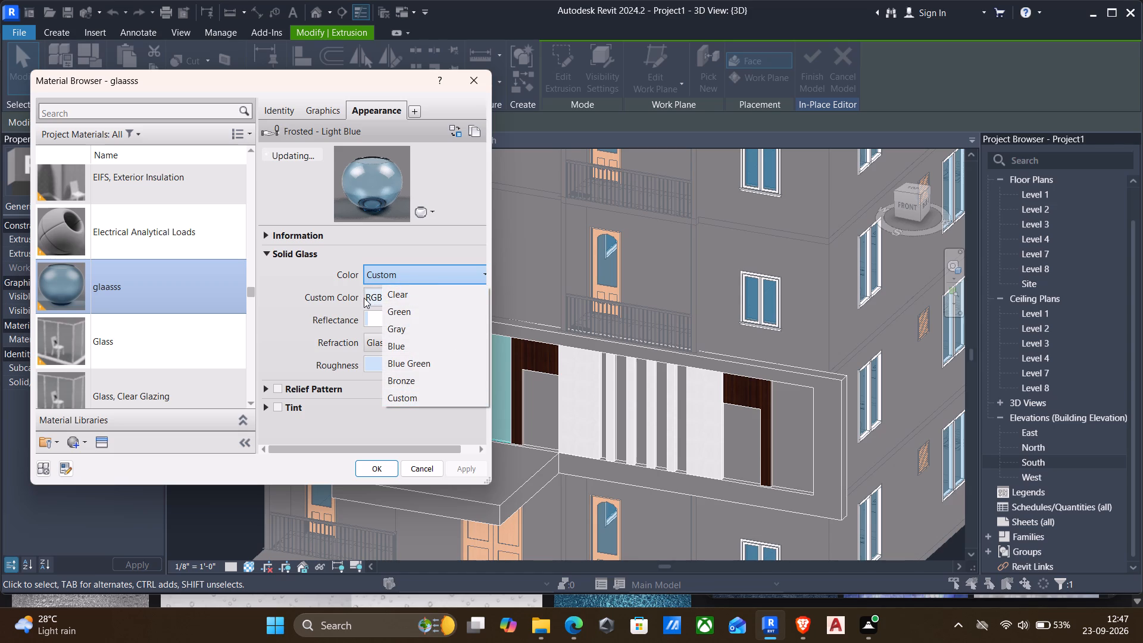
{"action": "left_click", "coordinate": [380, 273]}
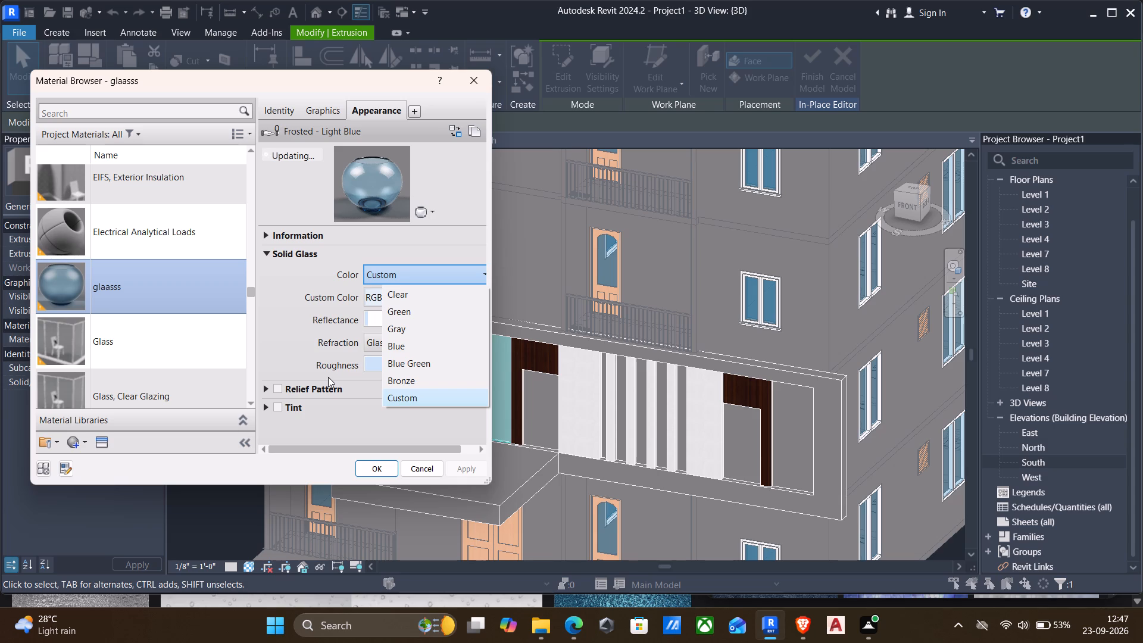
{"action": "key", "text": "Escape"}
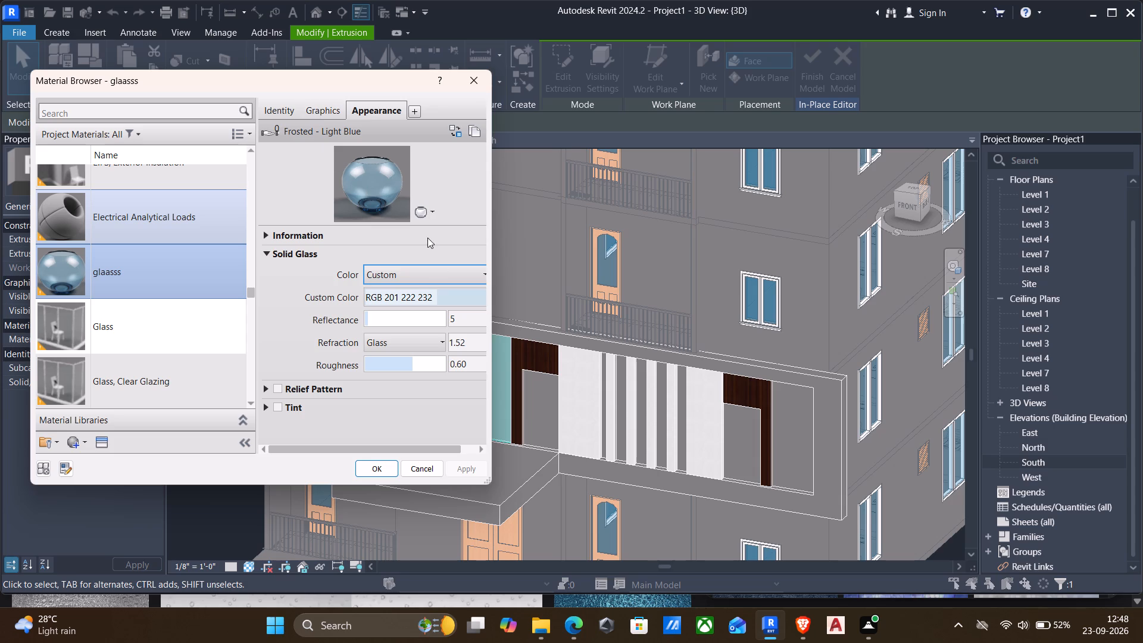
{"action": "left_click", "coordinate": [429, 209]}
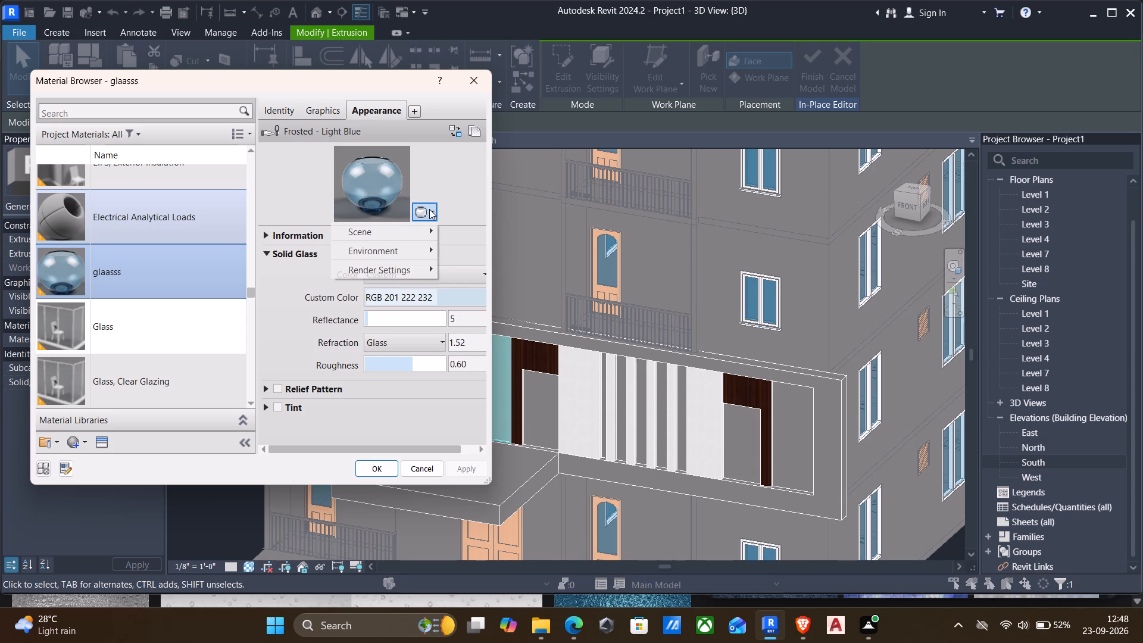
{"action": "left_click", "coordinate": [429, 209]}
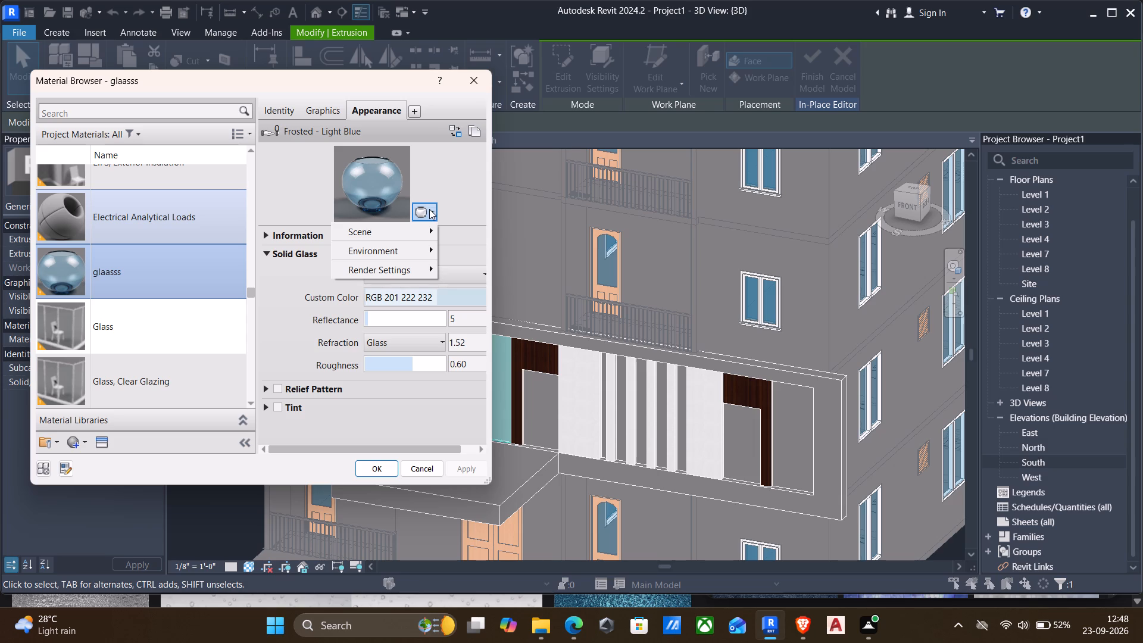
{"action": "left_click", "coordinate": [431, 214]}
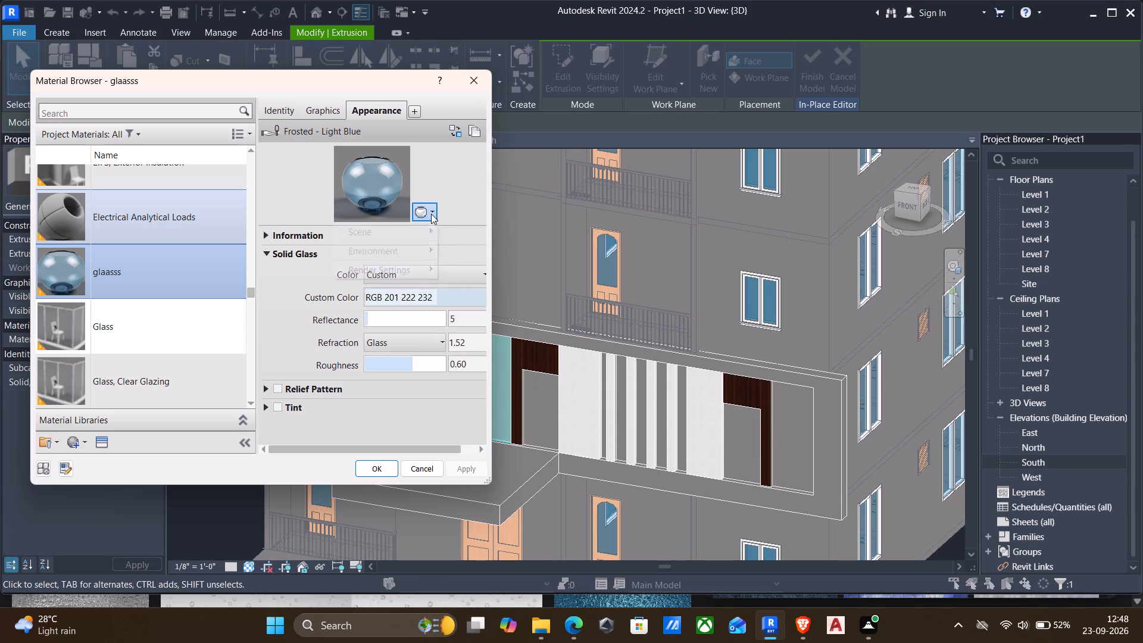
{"action": "left_click", "coordinate": [431, 214]}
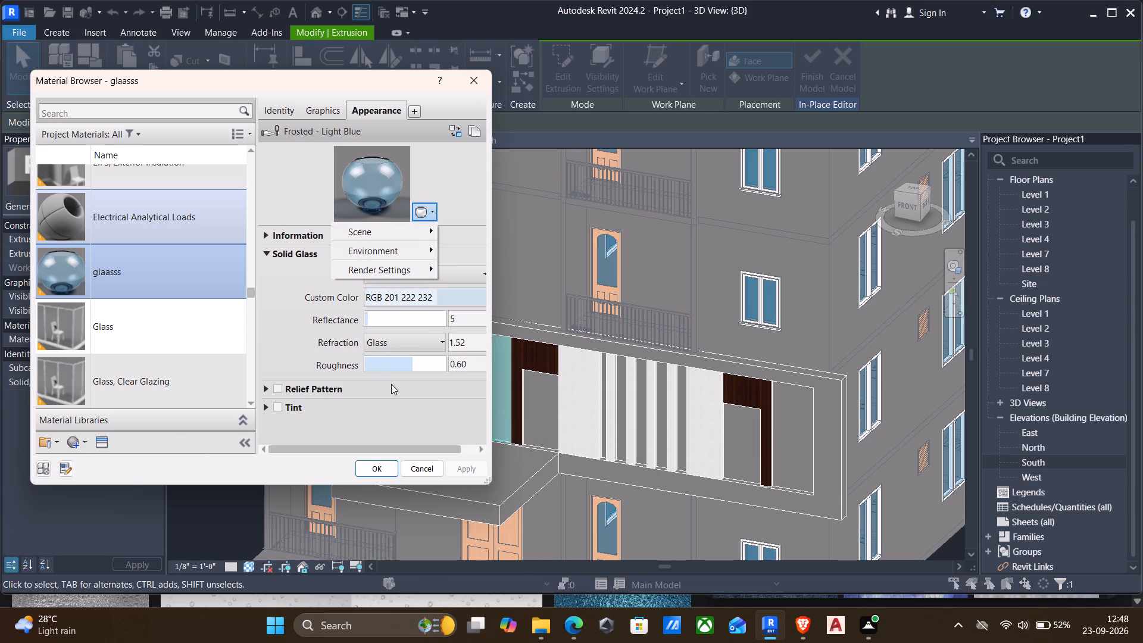
{"action": "left_click", "coordinate": [403, 345]}
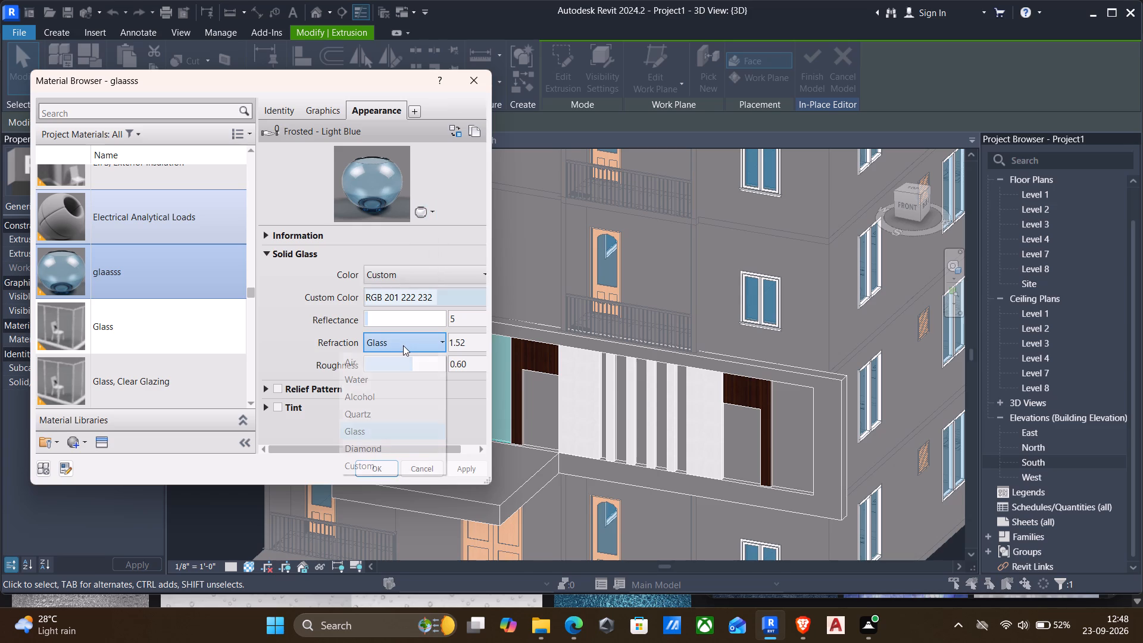
{"action": "left_click", "coordinate": [403, 345]}
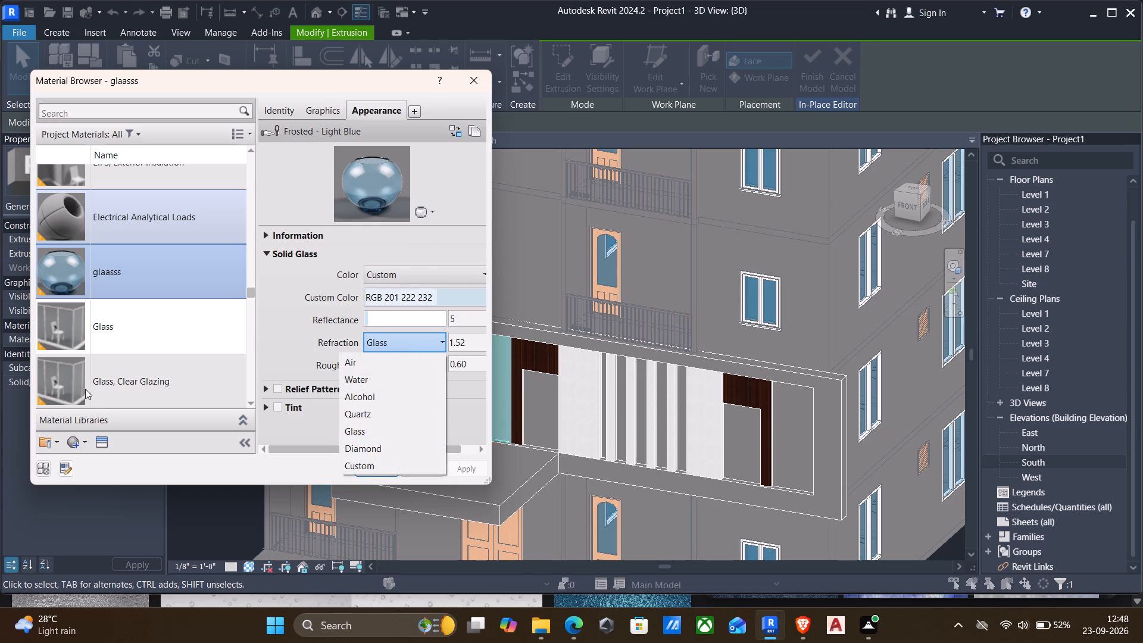
Set the Glass material's glazing color to Custom and look at its custom color choices.
{"action": "left_click", "coordinate": [126, 338]}
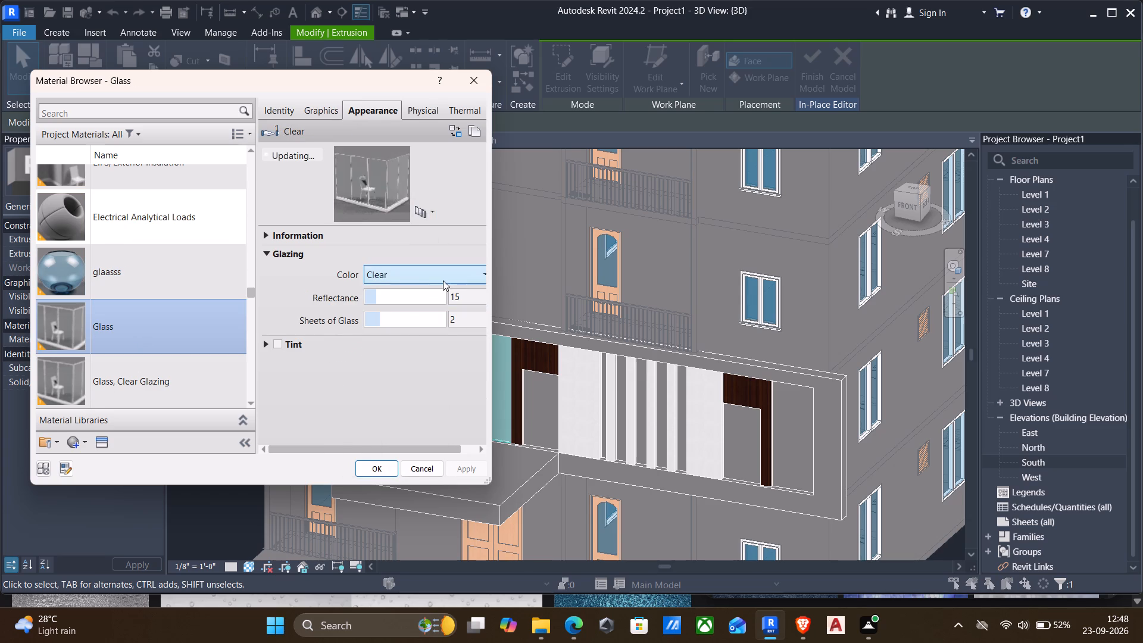
{"action": "left_click", "coordinate": [477, 273]}
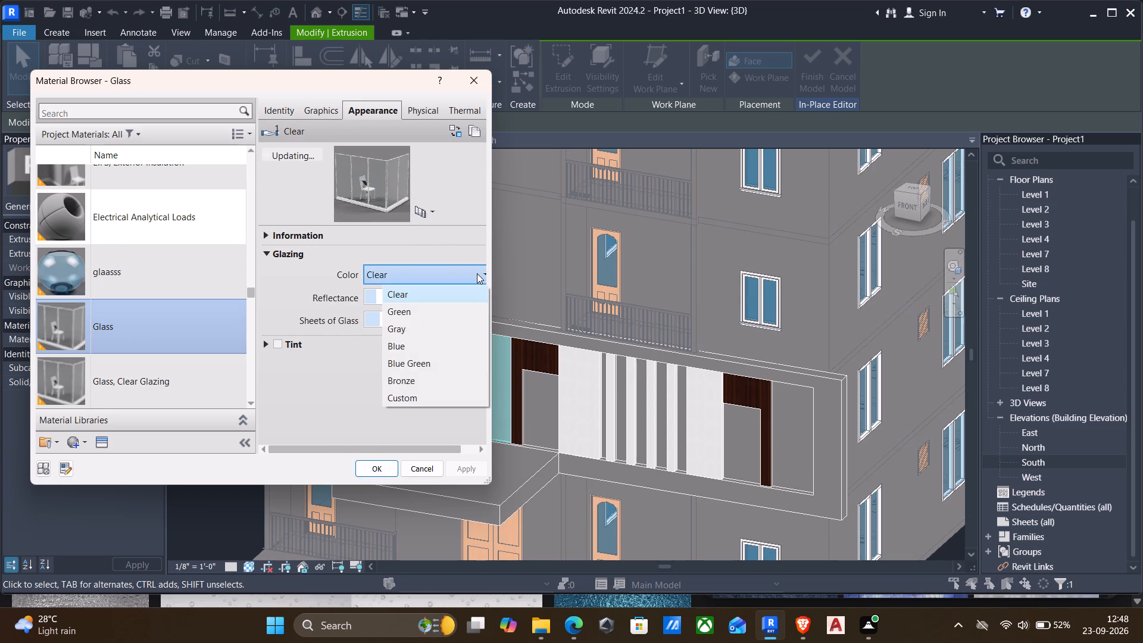
{"action": "left_click", "coordinate": [407, 395]}
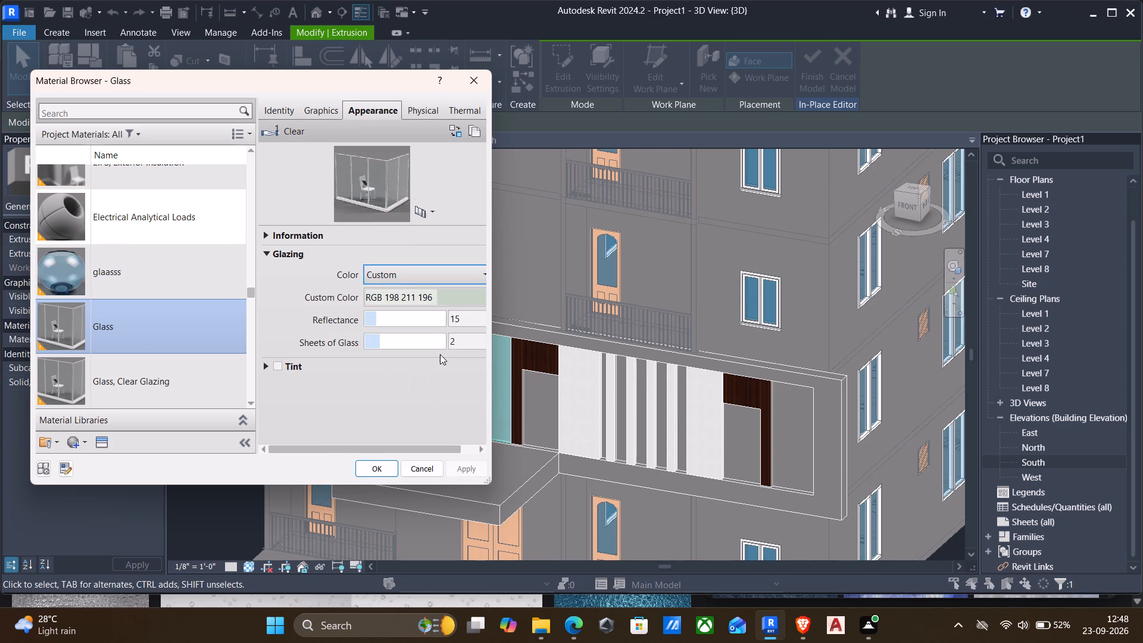
{"action": "left_click", "coordinate": [460, 293]}
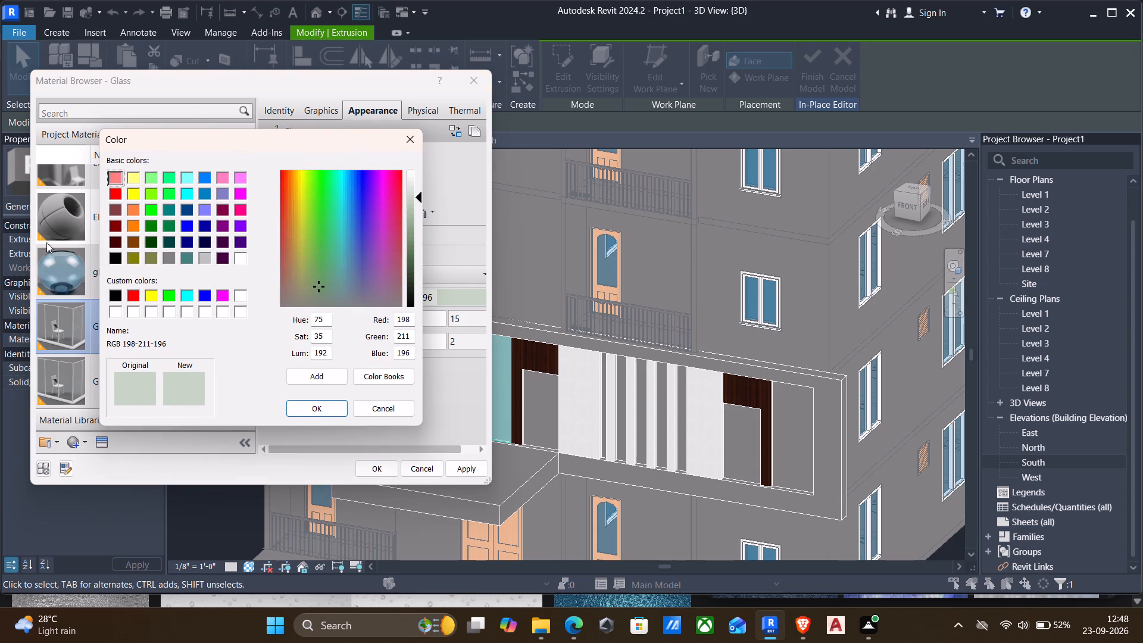
{"action": "left_click", "coordinate": [405, 144]}
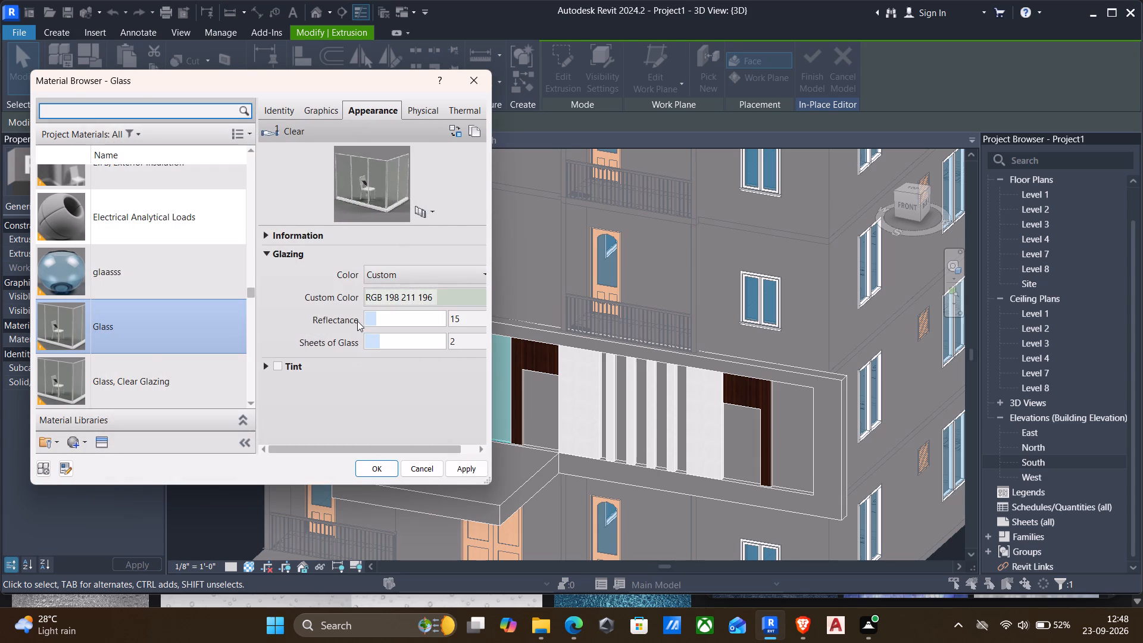
Find the Default Mass Zone material and open the image selection for its generic appearance.
{"action": "scroll", "coordinate": [147, 343], "scroll_direction": "down", "scroll_amount": 5}
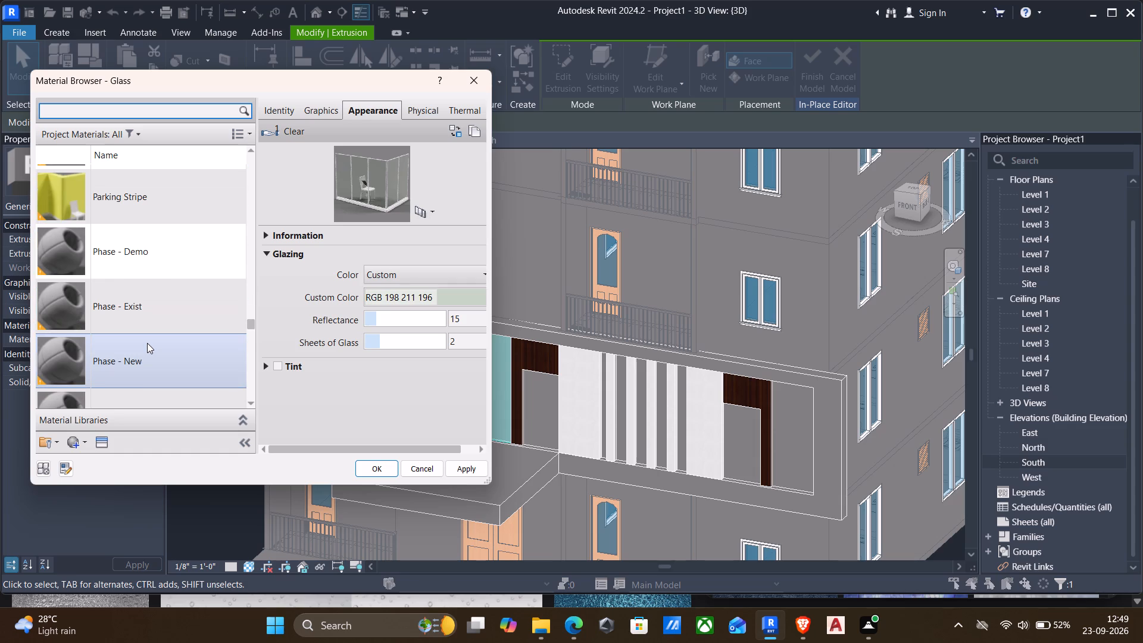
{"action": "left_click", "coordinate": [268, 108]}
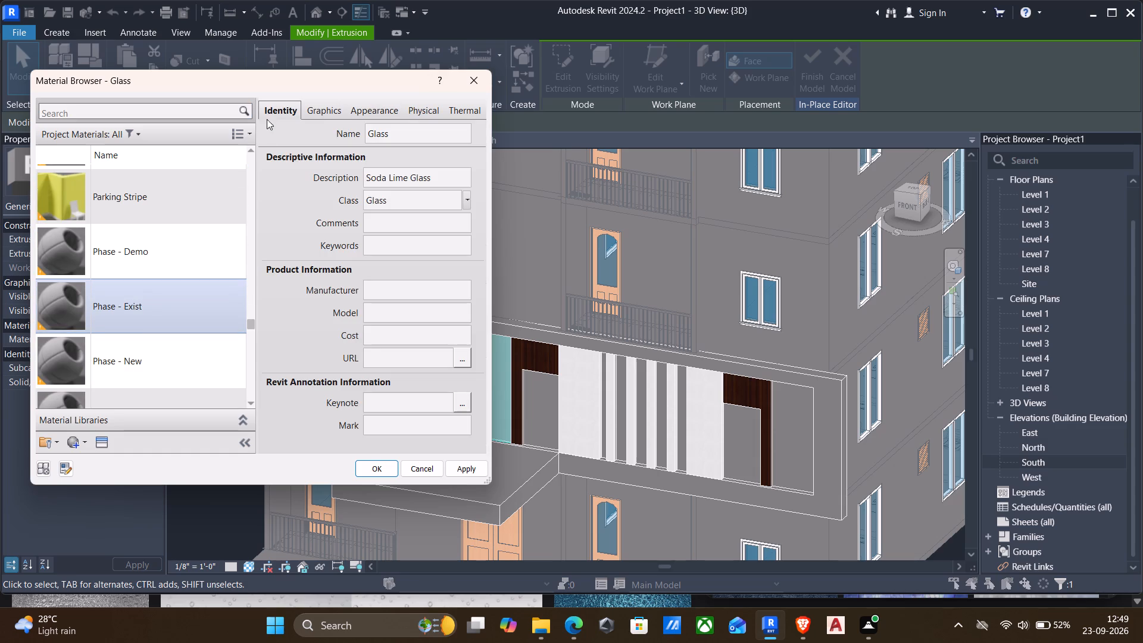
{"action": "scroll", "coordinate": [136, 285], "scroll_direction": "up", "scroll_amount": 8}
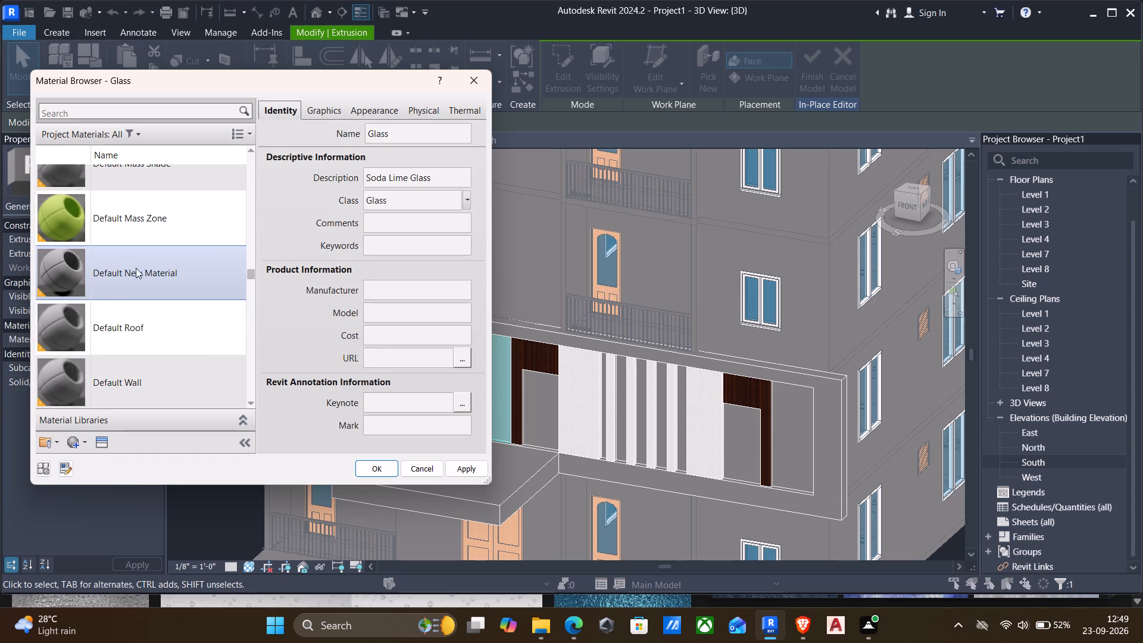
{"action": "left_click", "coordinate": [116, 236]}
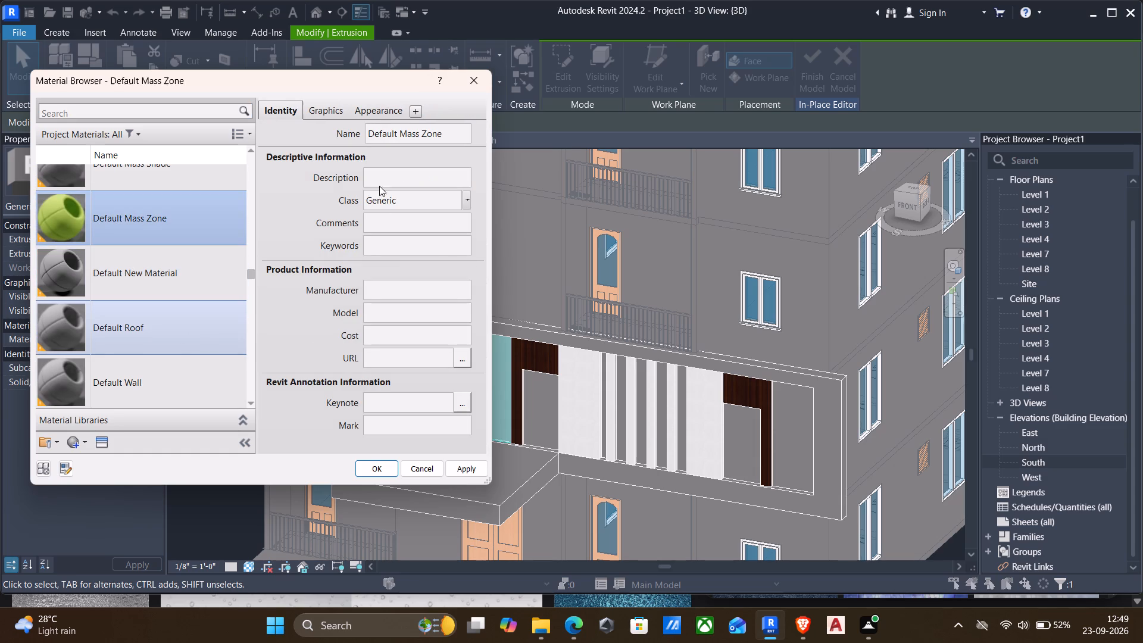
{"action": "left_click", "coordinate": [379, 120]}
{"action": "left_click", "coordinate": [368, 114]}
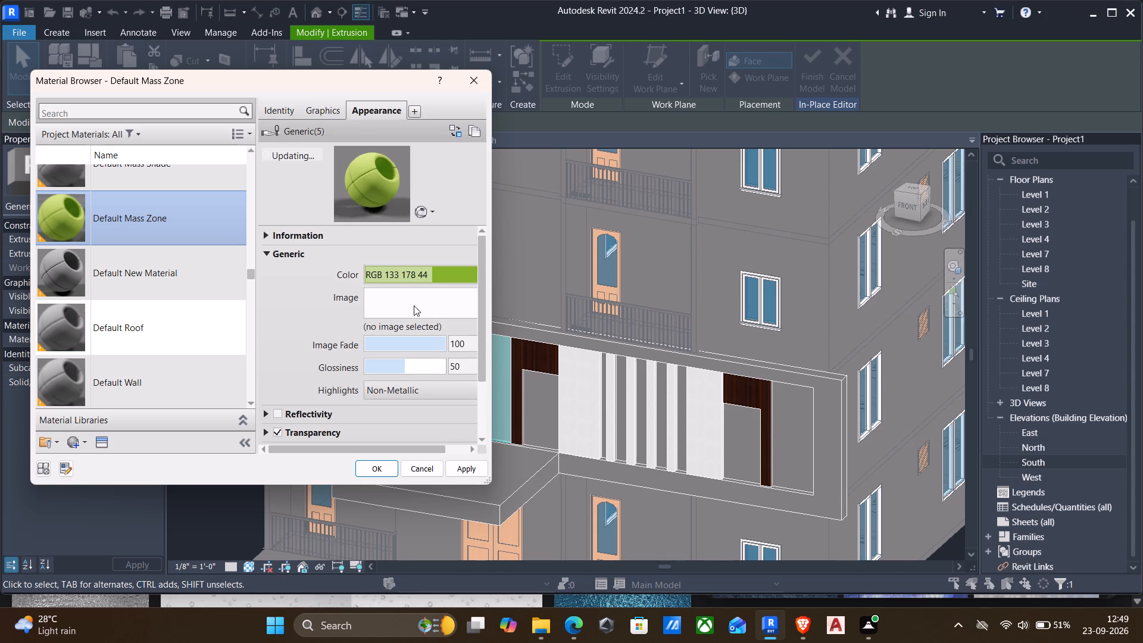
{"action": "left_click", "coordinate": [414, 305]}
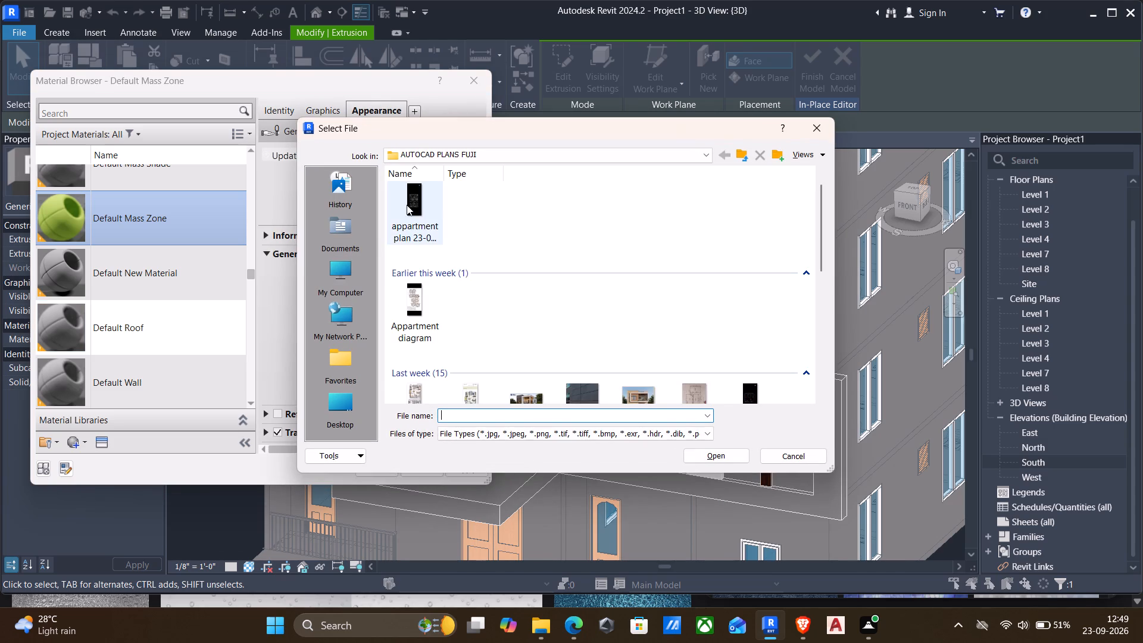
Look for the saved soft-blue texture in Downloads, AUTOCAD PLANS FUJI, the C: drive, Documents and Gallery.
{"action": "scroll", "coordinate": [329, 299], "scroll_direction": "up", "scroll_amount": 4}
{"action": "left_click", "coordinate": [346, 411]}
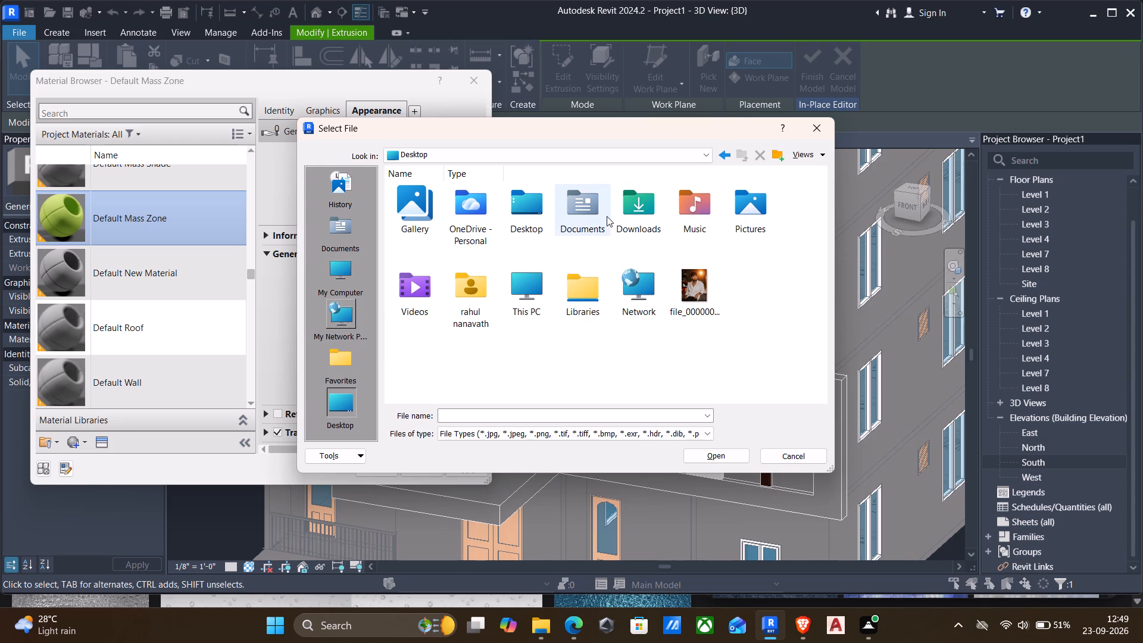
{"action": "double_click", "coordinate": [651, 216]}
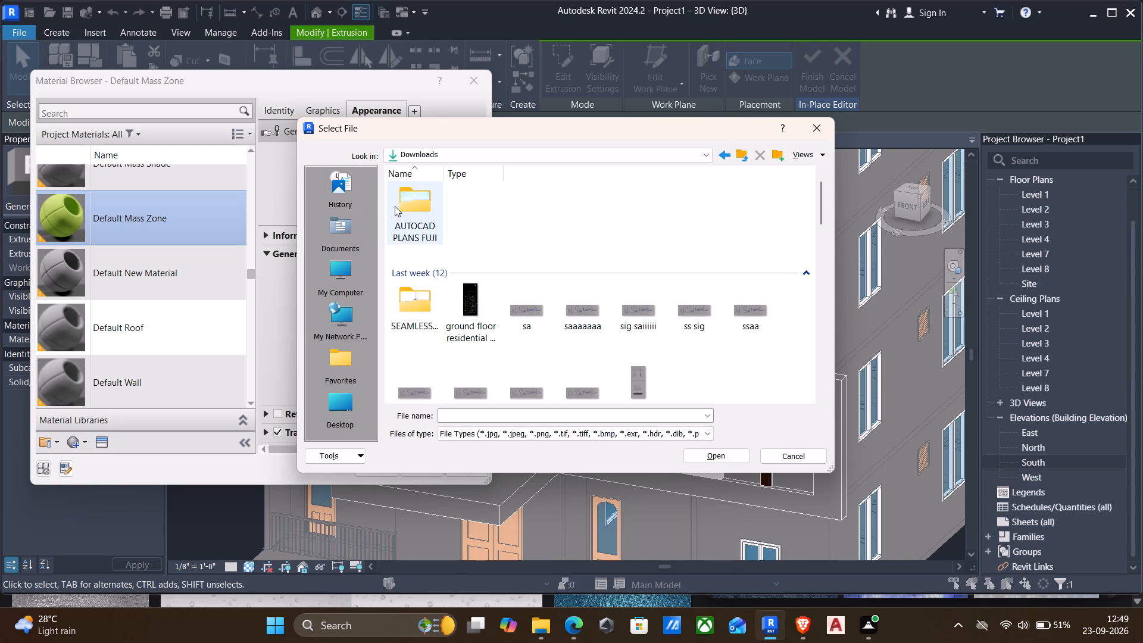
{"action": "double_click", "coordinate": [401, 210]}
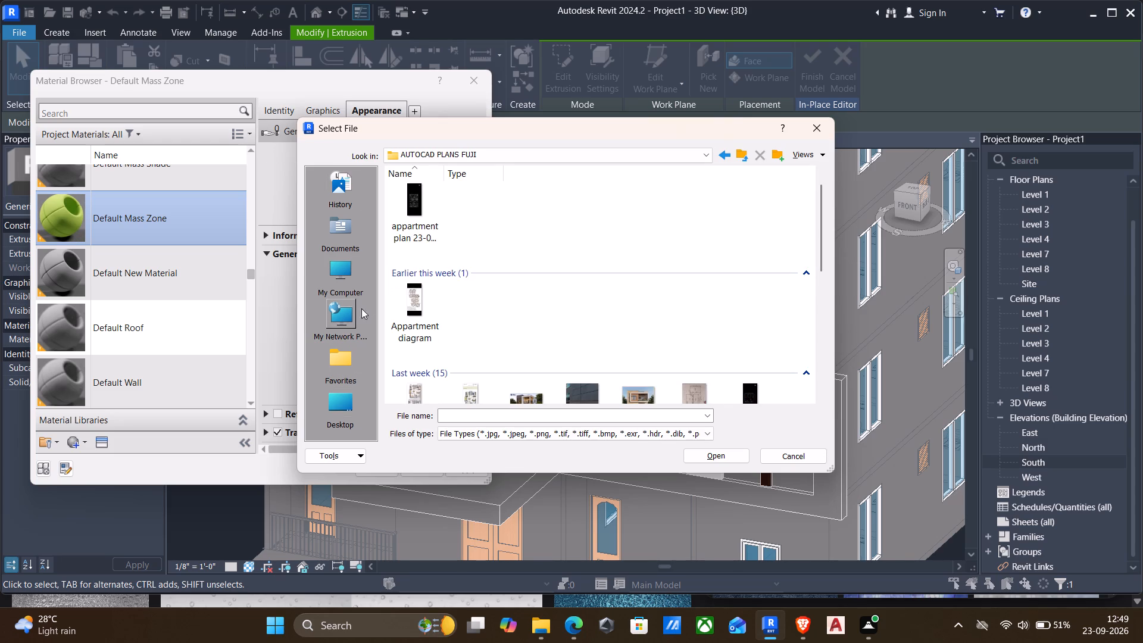
{"action": "scroll", "coordinate": [339, 332], "scroll_direction": "up", "scroll_amount": 5}
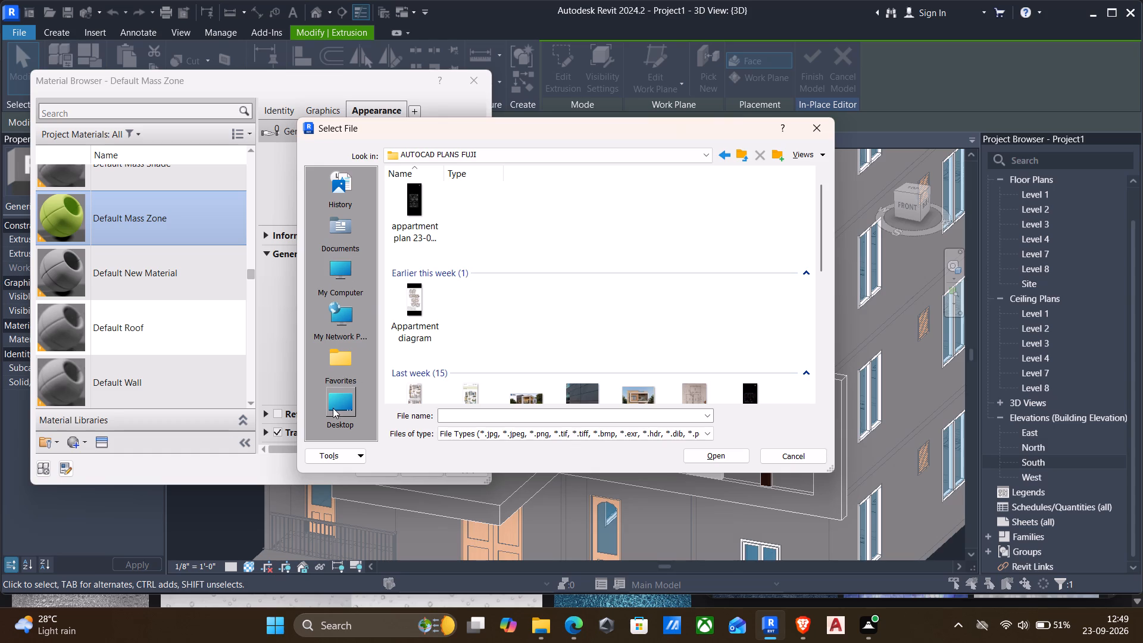
{"action": "left_click", "coordinate": [333, 408]}
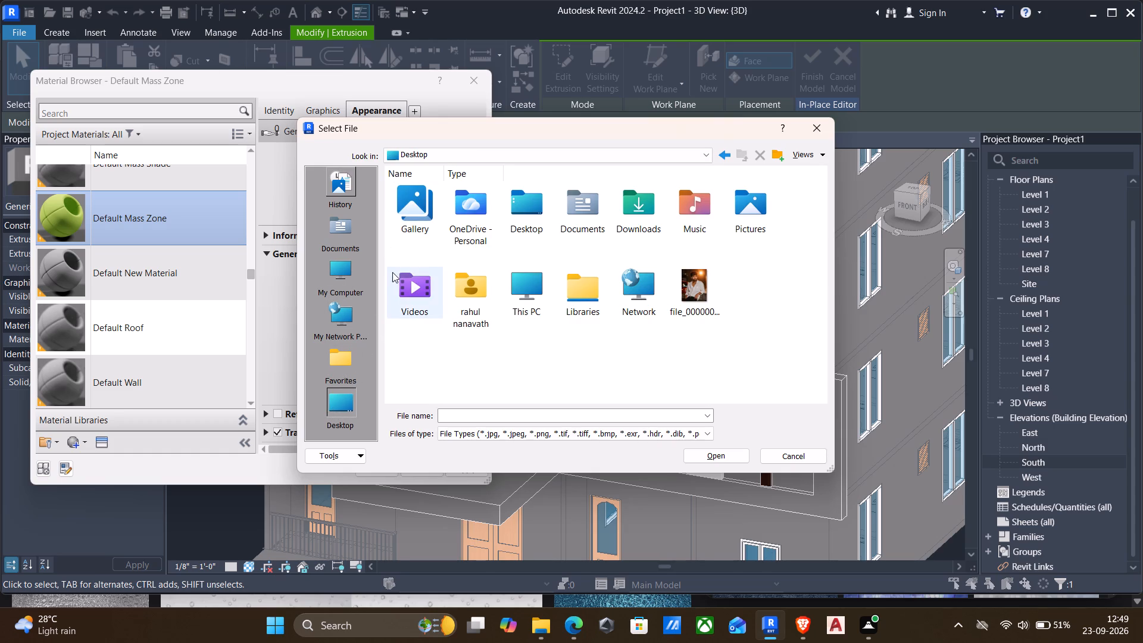
{"action": "double_click", "coordinate": [342, 280]}
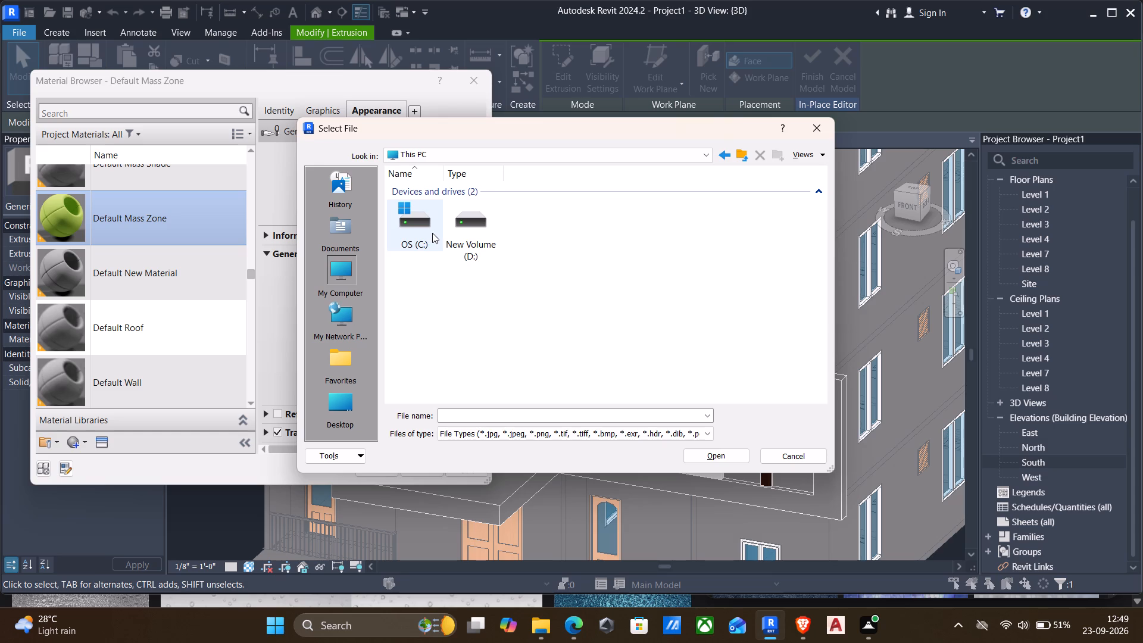
{"action": "double_click", "coordinate": [414, 233]}
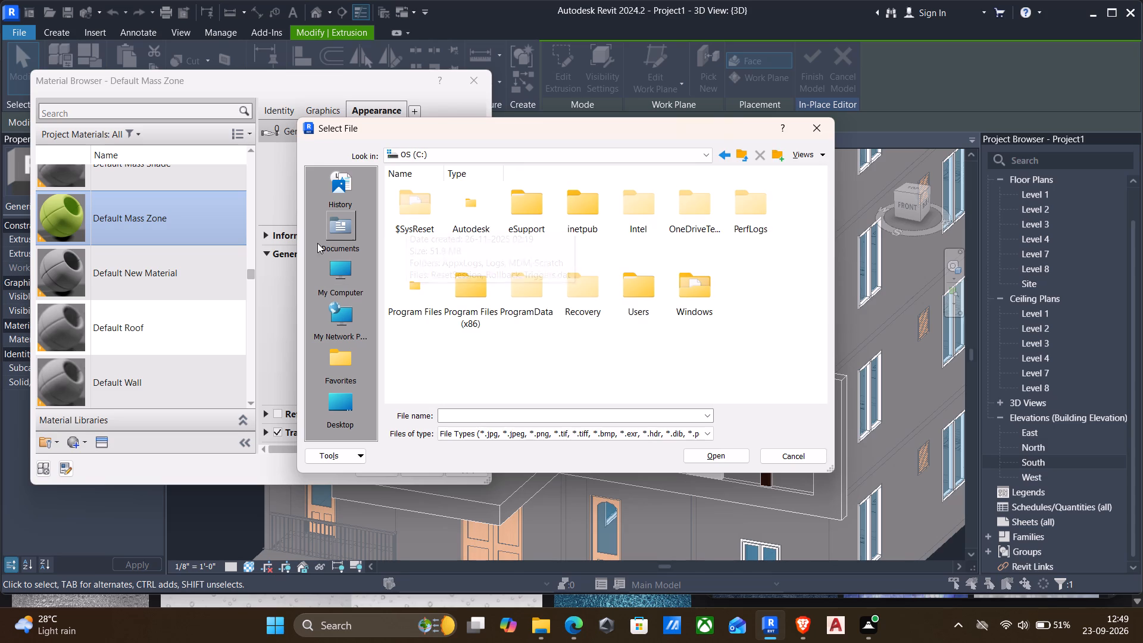
{"action": "left_click", "coordinate": [323, 239]}
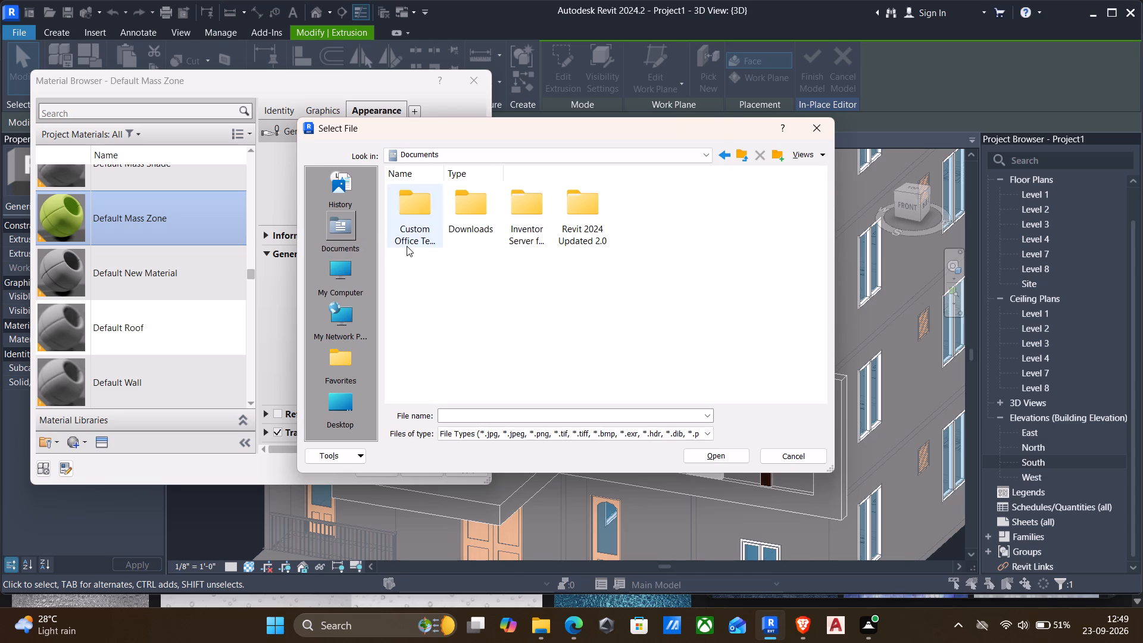
{"action": "double_click", "coordinate": [479, 207]}
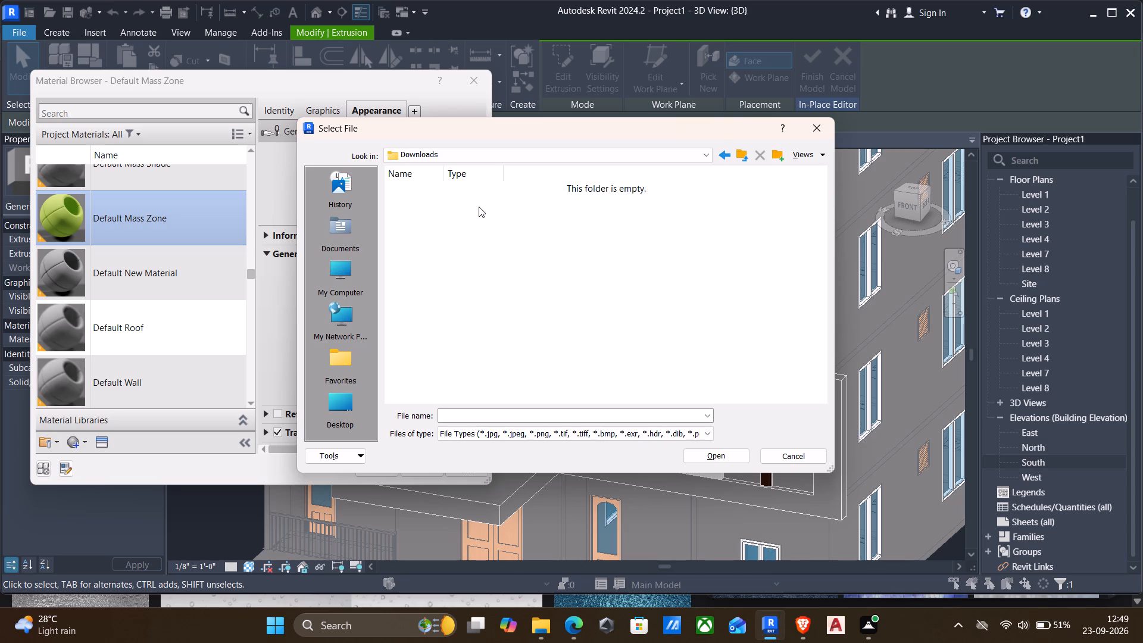
{"action": "left_click", "coordinate": [346, 401]}
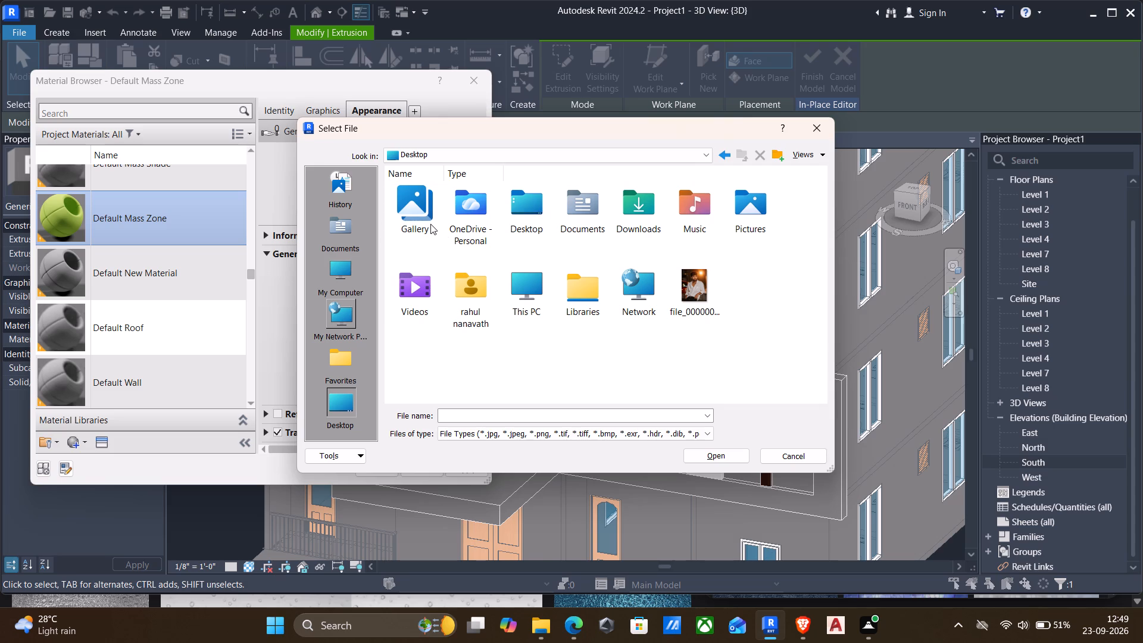
{"action": "double_click", "coordinate": [430, 223]}
{"action": "double_click", "coordinate": [426, 220]}
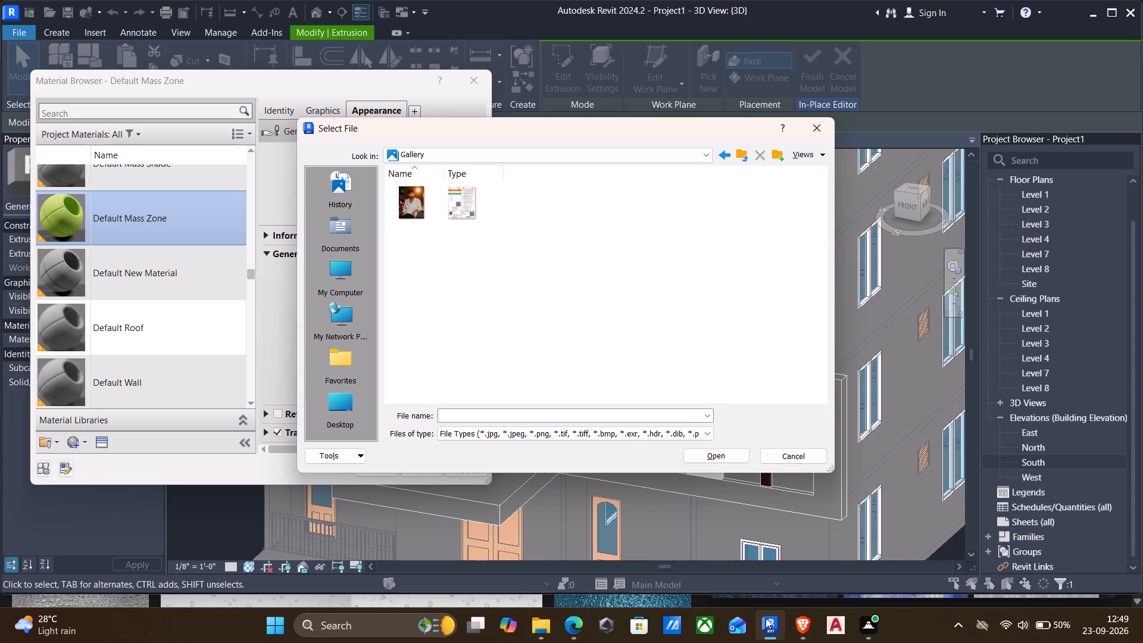
Switch to Brave and save the soft blue seamless glass texture again as soft-blue (1) in the AUTOCAD PLANS FUJI folder.
{"action": "left_click", "coordinate": [797, 623]}
{"action": "right_click", "coordinate": [802, 317]}
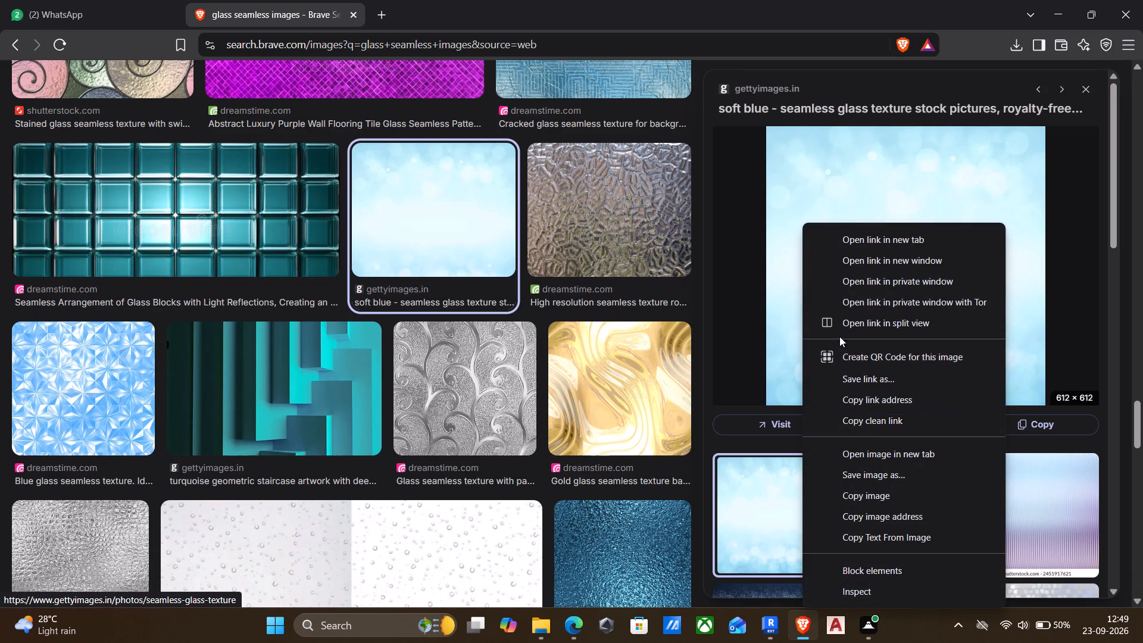
{"action": "left_click", "coordinate": [855, 478]}
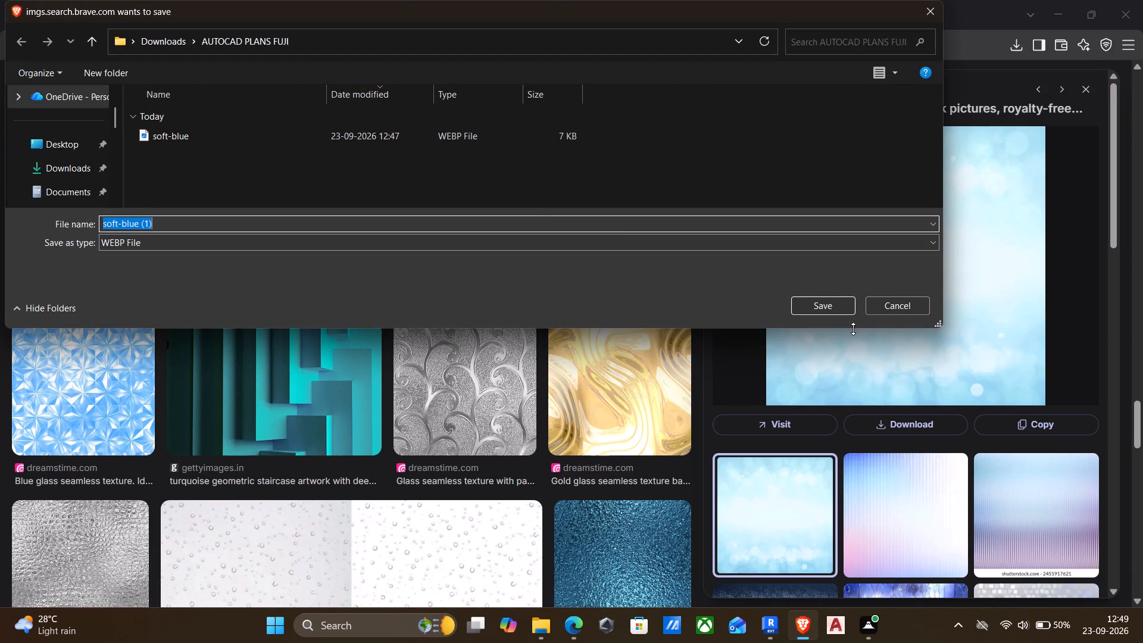
{"action": "left_click", "coordinate": [826, 311]}
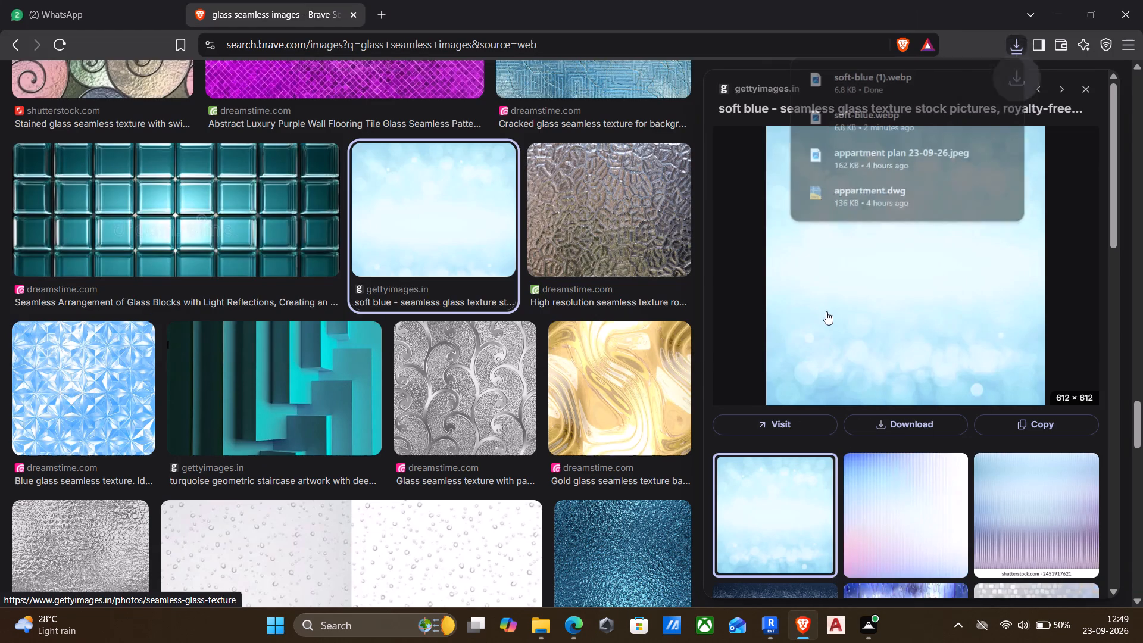
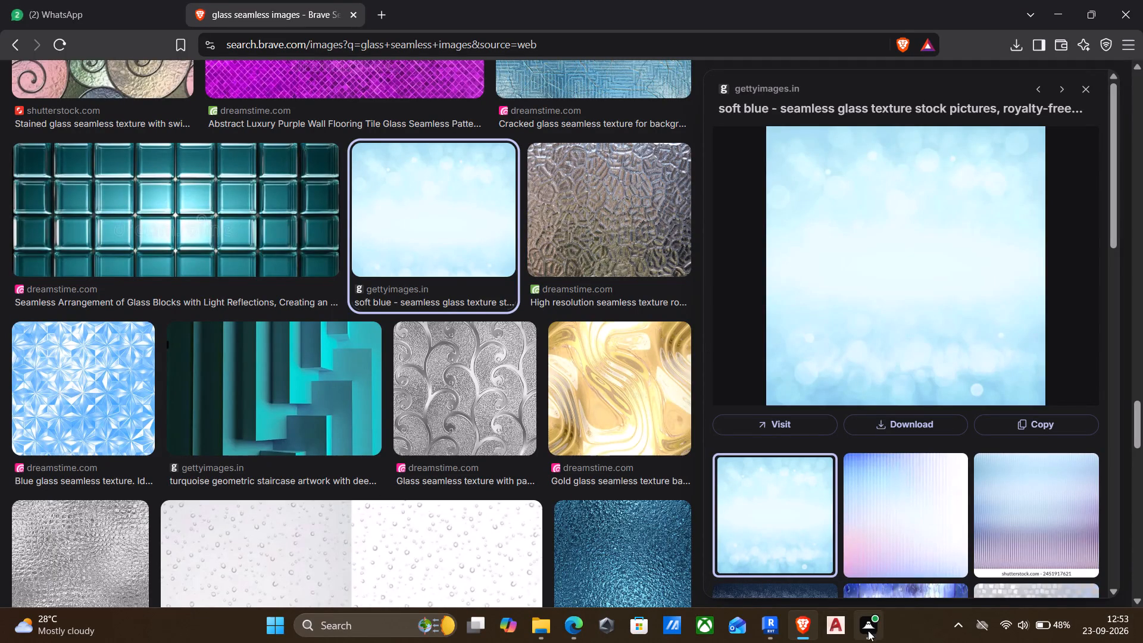
Switch to Revit and look for the saved soft-blue texture in Desktop, Favorites, My Network Places and This PC, then close the file selection.
{"action": "left_click", "coordinate": [766, 624]}
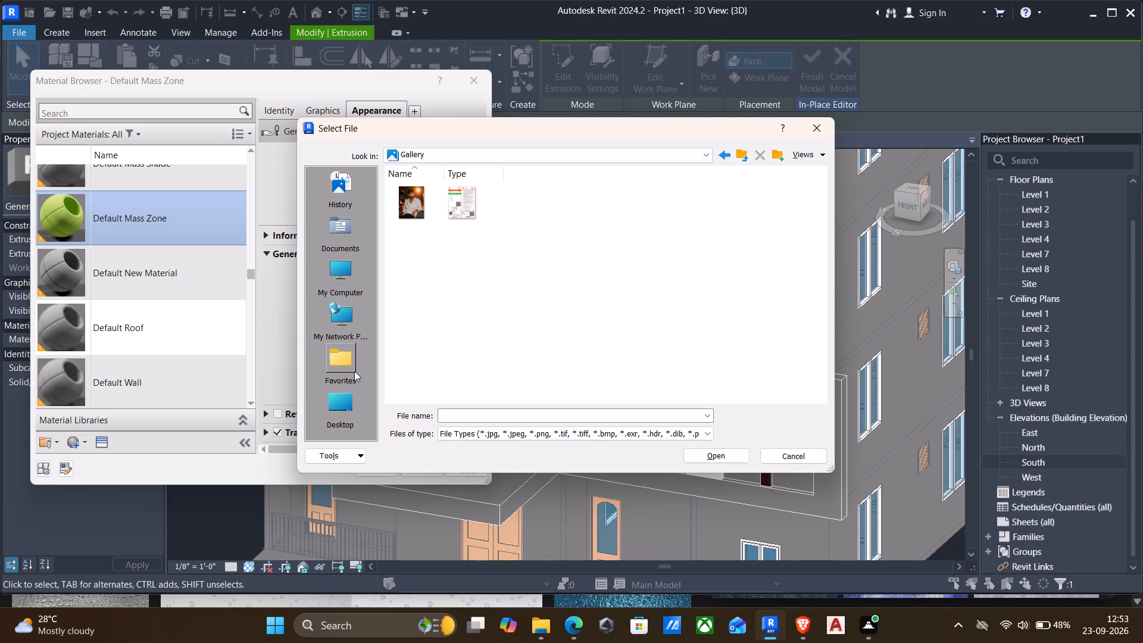
{"action": "left_click", "coordinate": [333, 420]}
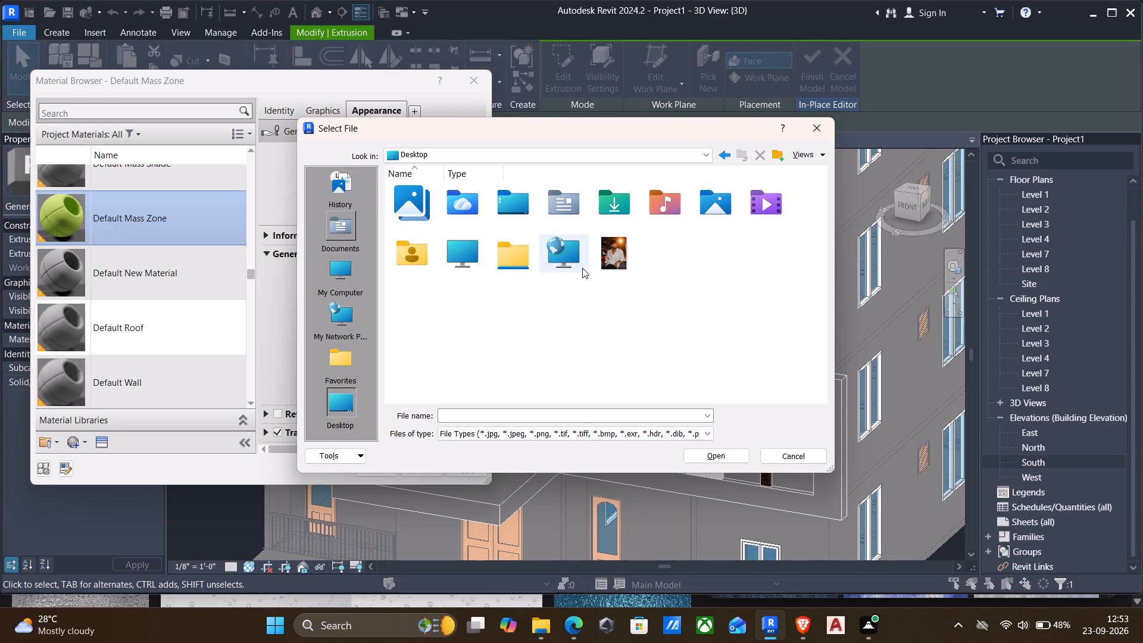
{"action": "left_click", "coordinate": [338, 361]}
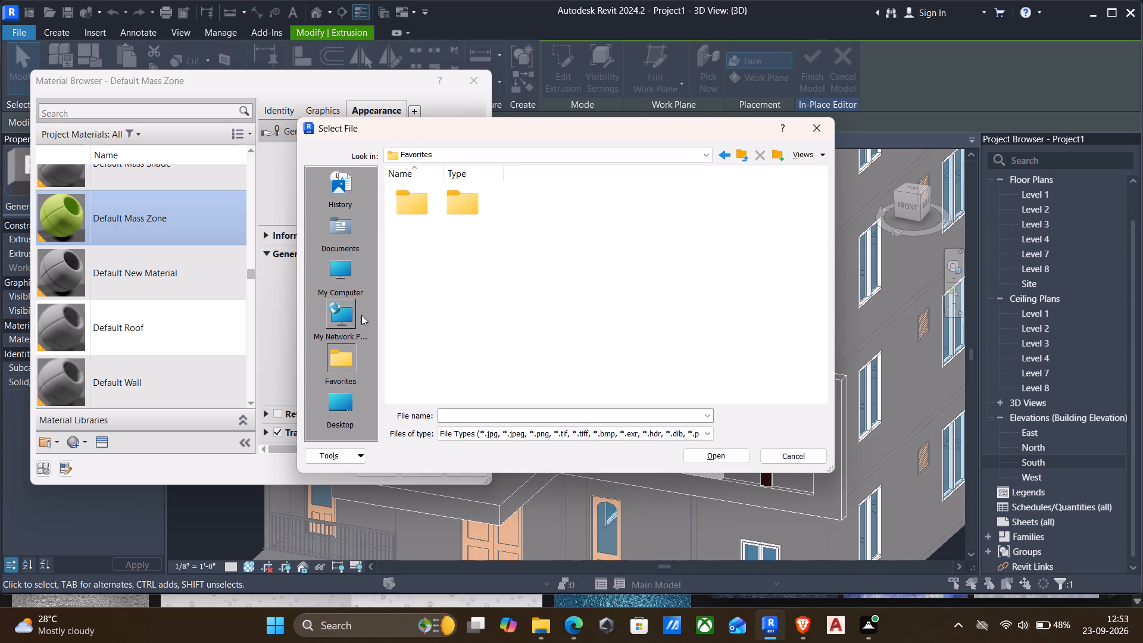
{"action": "left_click", "coordinate": [338, 312]}
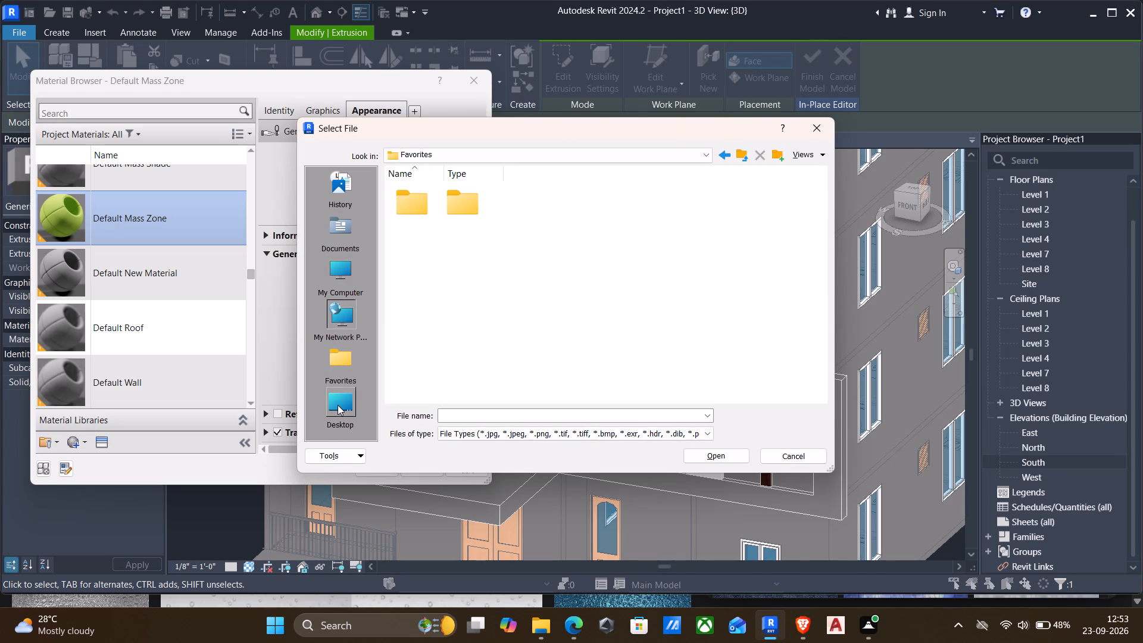
{"action": "left_click", "coordinate": [338, 404]}
{"action": "double_click", "coordinate": [338, 404]}
{"action": "left_click", "coordinate": [338, 404]}
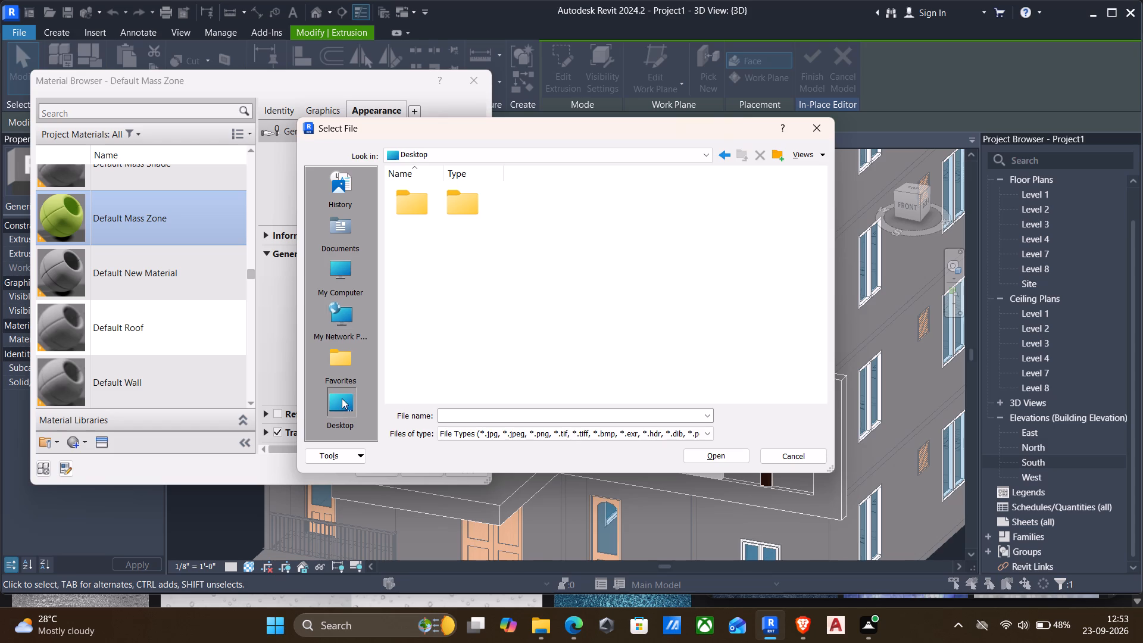
{"action": "left_click", "coordinate": [346, 369]}
{"action": "double_click", "coordinate": [349, 273]}
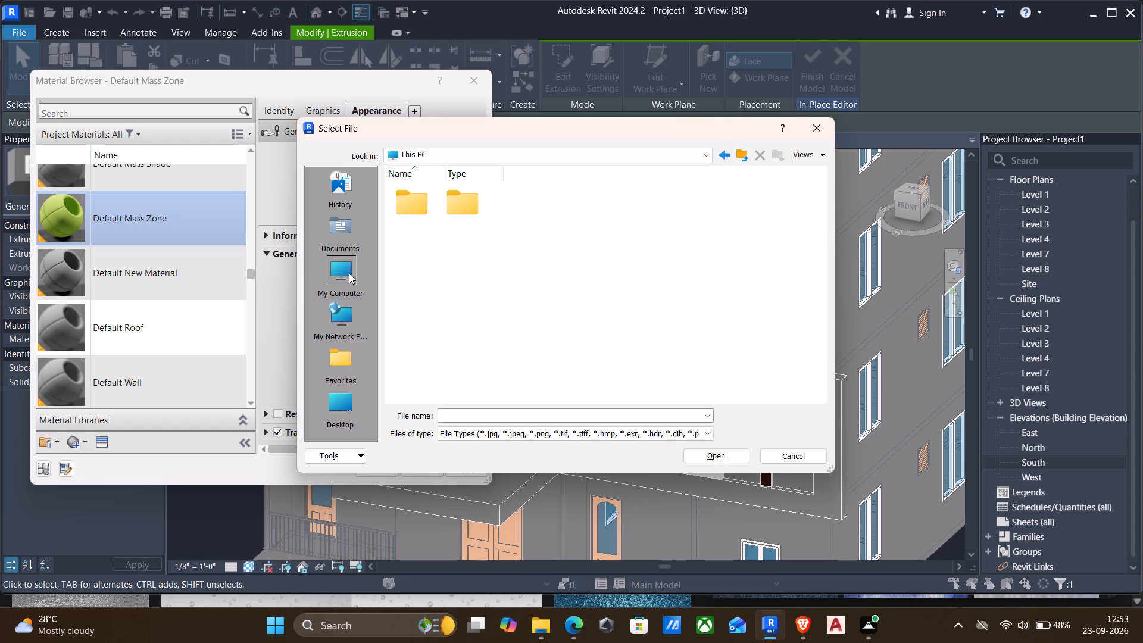
{"action": "left_click", "coordinate": [819, 125]}
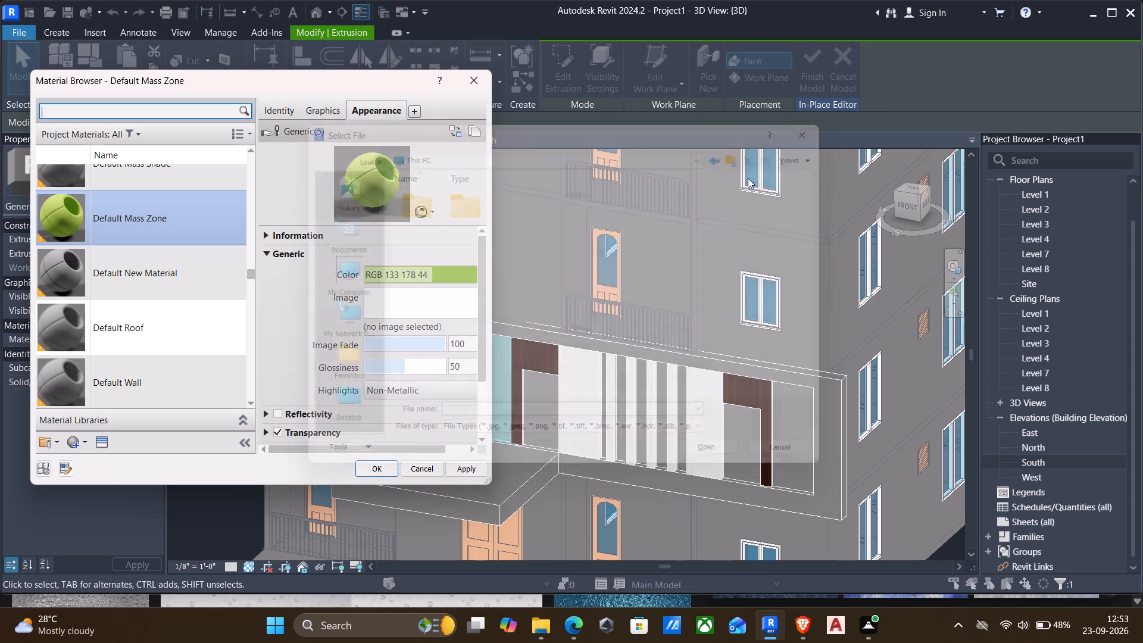
Reopen the image selection for Default Mass Zone's generic appearance and look through the AUTOCAD PLANS FUJI folder for the soft-blue texture.
{"action": "left_click", "coordinate": [451, 296]}
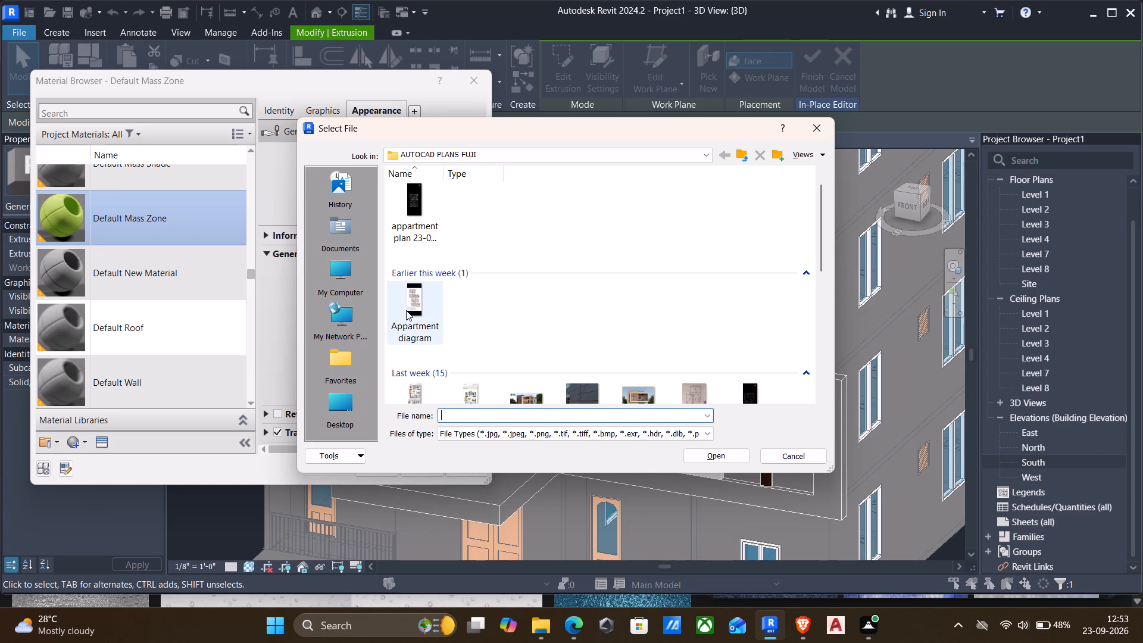
{"action": "scroll", "coordinate": [469, 291], "scroll_direction": "down", "scroll_amount": 1}
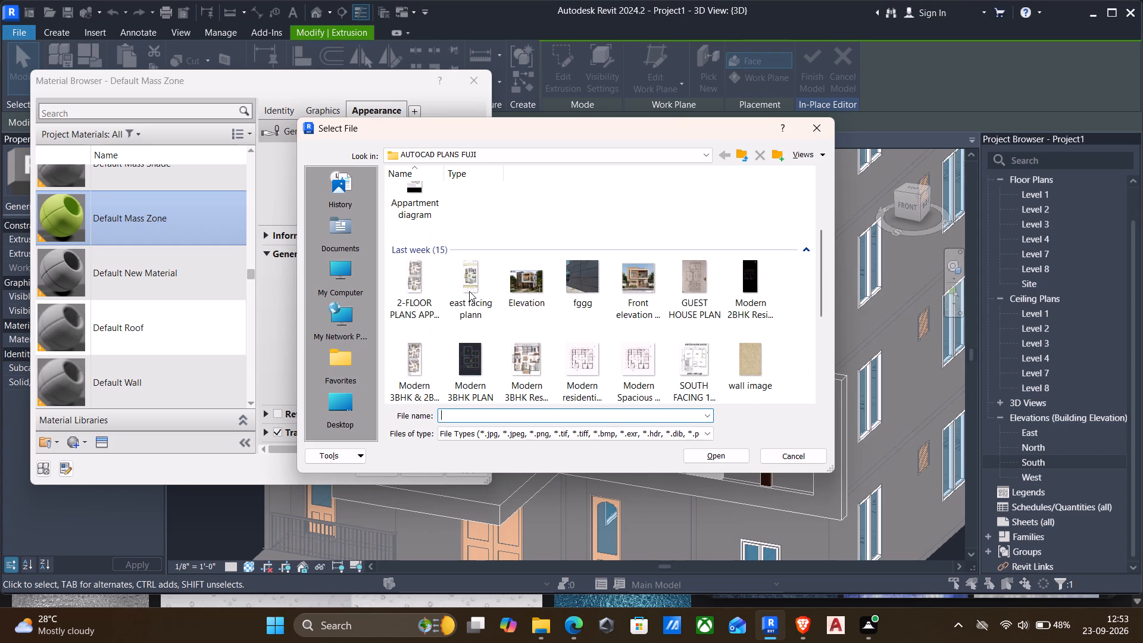
{"action": "scroll", "coordinate": [469, 291], "scroll_direction": "up", "scroll_amount": 4}
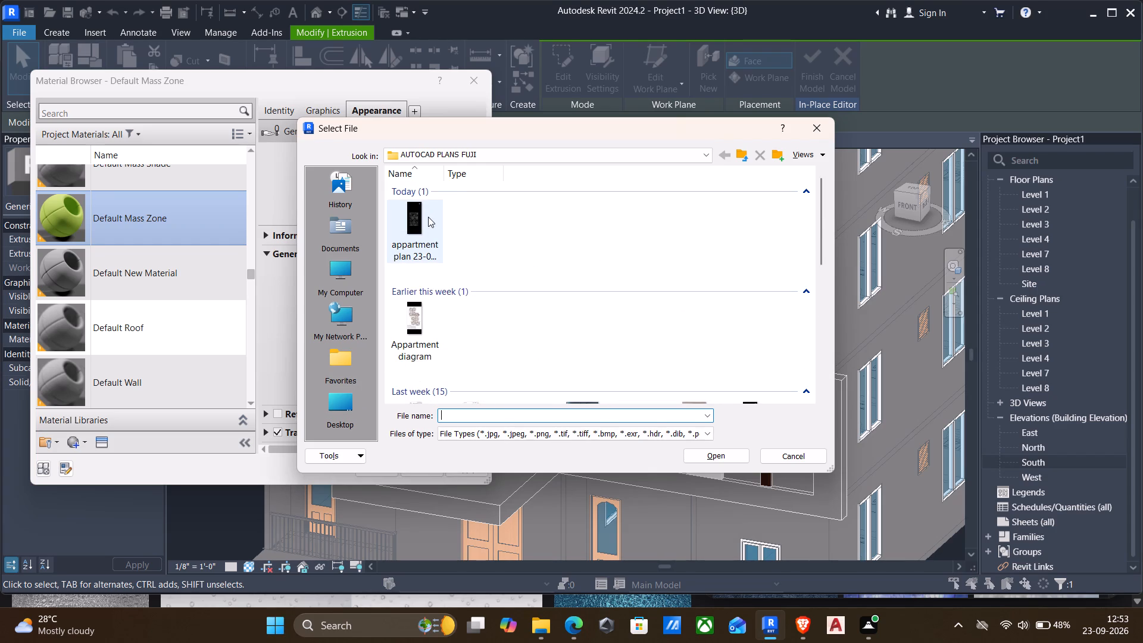
{"action": "scroll", "coordinate": [427, 219], "scroll_direction": "down", "scroll_amount": 4}
{"action": "scroll", "coordinate": [430, 236], "scroll_direction": "up", "scroll_amount": 4}
{"action": "scroll", "coordinate": [430, 236], "scroll_direction": "down", "scroll_amount": 3}
{"action": "scroll", "coordinate": [427, 245], "scroll_direction": "up", "scroll_amount": 3}
Look for the soft-blue texture on the C: drive, on the Desktop and in the AUTOCAD PLANS FUJI folder inside Downloads.
{"action": "left_click", "coordinate": [356, 277]}
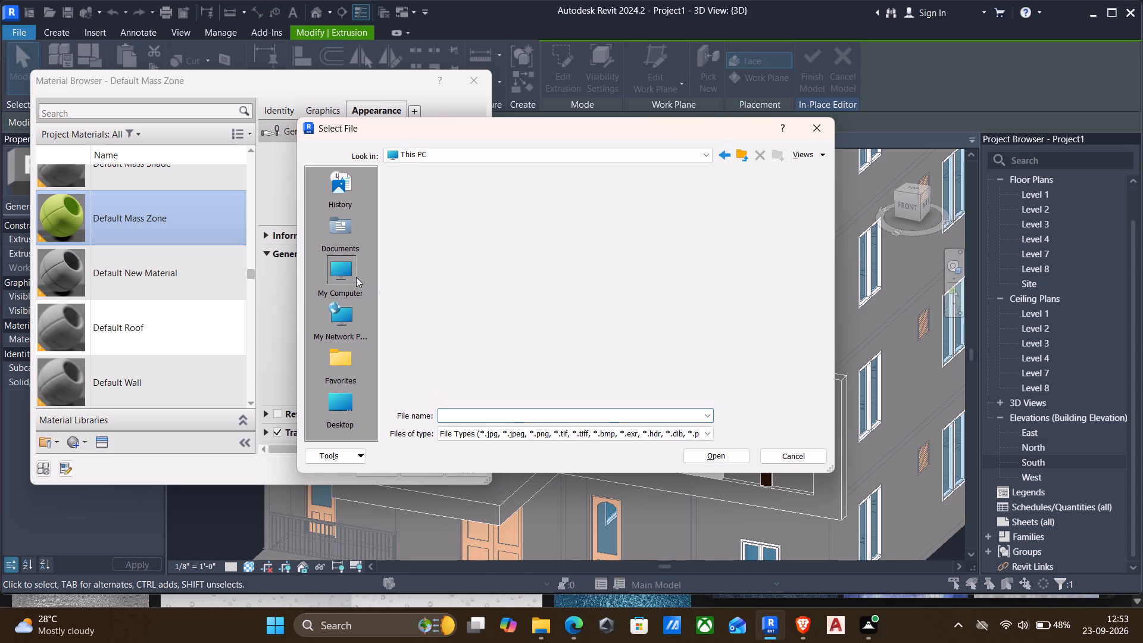
{"action": "double_click", "coordinate": [416, 242]}
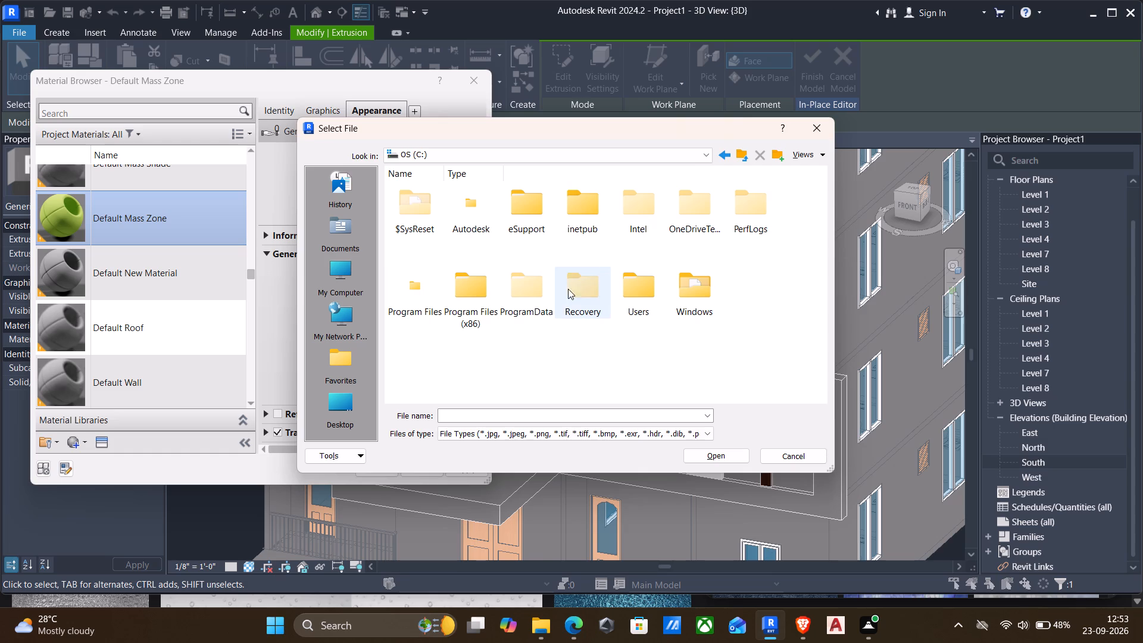
{"action": "left_click", "coordinate": [347, 396]}
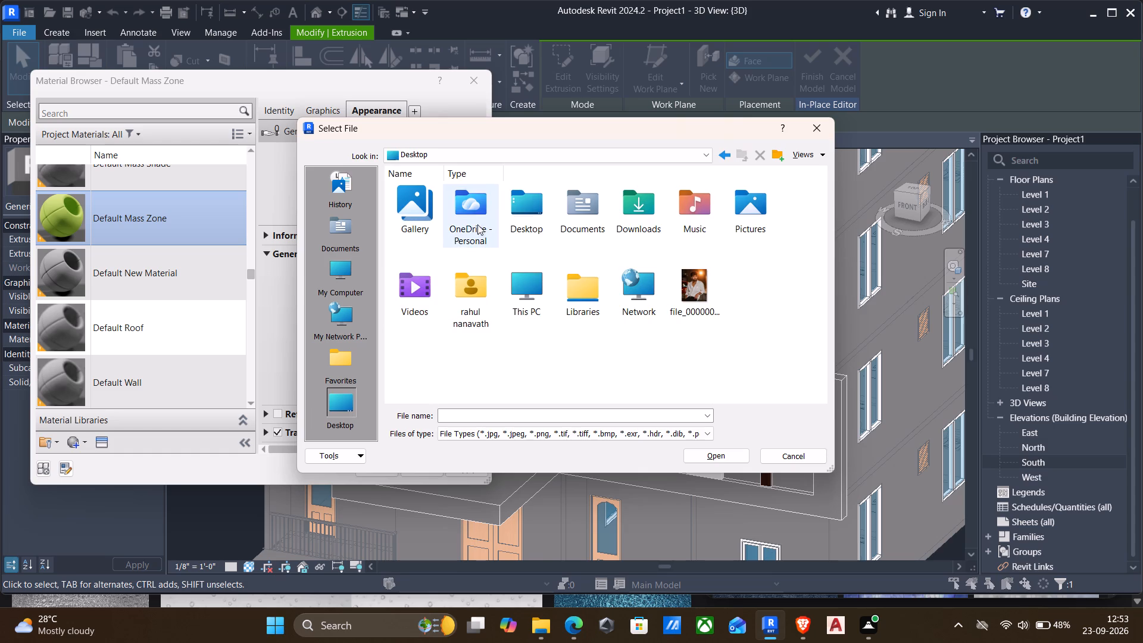
{"action": "left_click", "coordinate": [641, 203]}
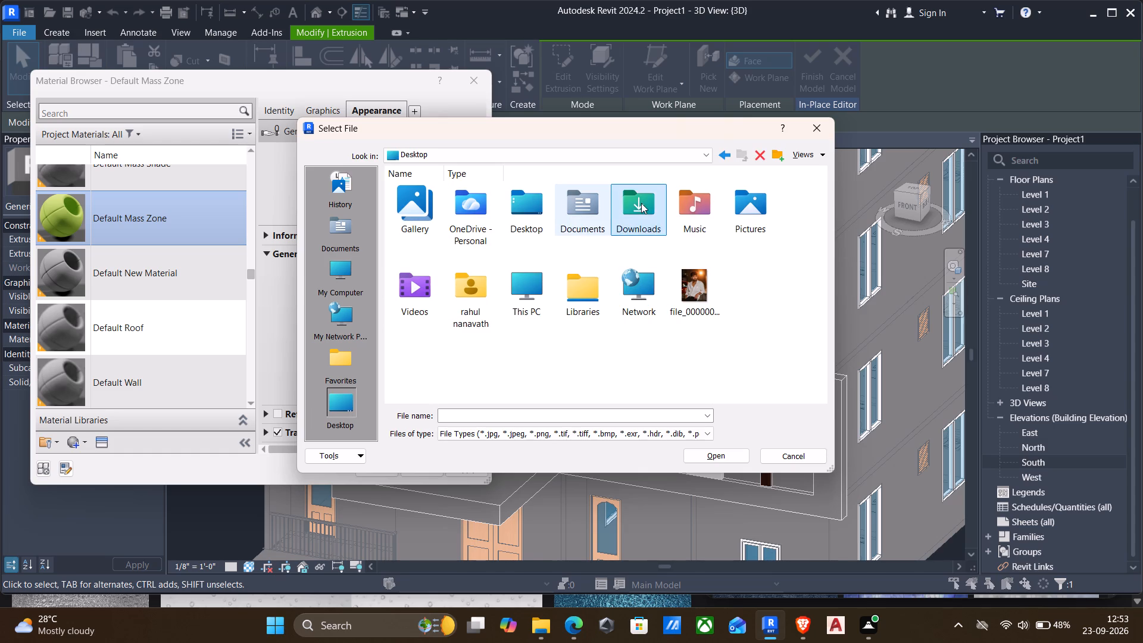
{"action": "double_click", "coordinate": [641, 203]}
{"action": "triple_click", "coordinate": [425, 209]}
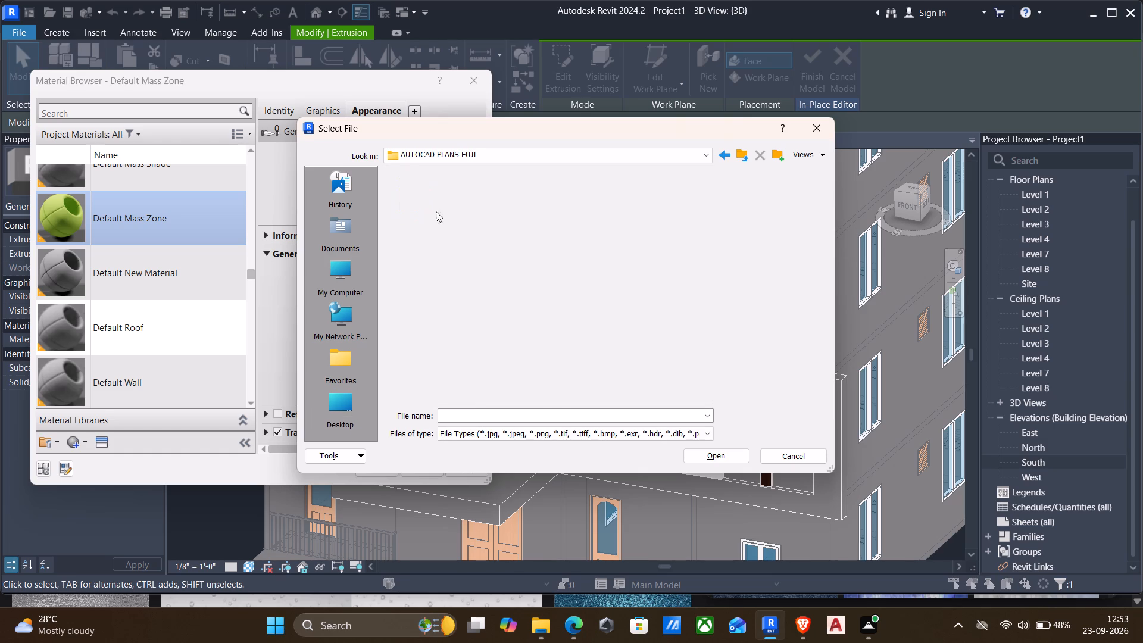
{"action": "scroll", "coordinate": [430, 251], "scroll_direction": "down", "scroll_amount": 4}
{"action": "scroll", "coordinate": [429, 252], "scroll_direction": "up", "scroll_amount": 4}
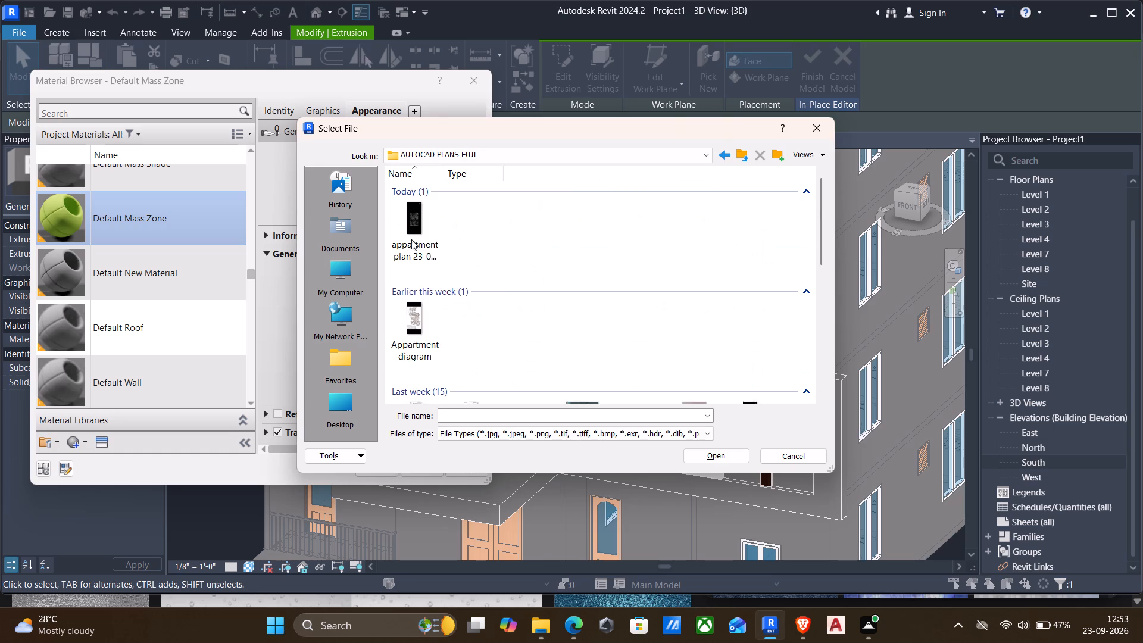
{"action": "scroll", "coordinate": [437, 255], "scroll_direction": "down", "scroll_amount": 2}
{"action": "scroll", "coordinate": [592, 275], "scroll_direction": "up", "scroll_amount": 2}
{"action": "scroll", "coordinate": [586, 280], "scroll_direction": "down", "scroll_amount": 2}
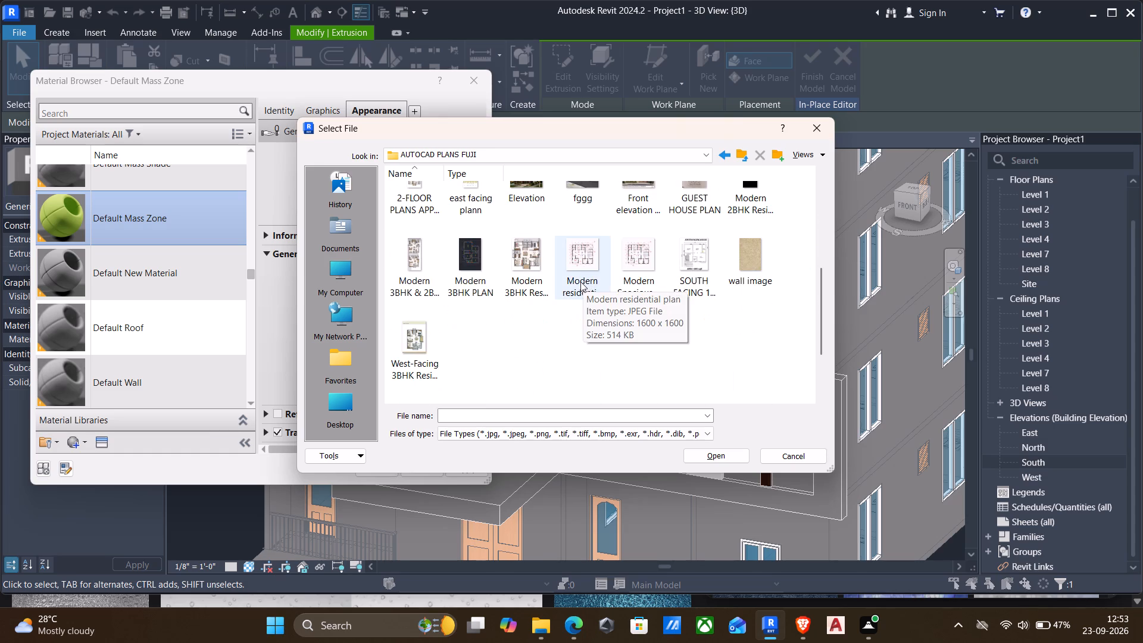
{"action": "scroll", "coordinate": [576, 279], "scroll_direction": "up", "scroll_amount": 2}
{"action": "scroll", "coordinate": [574, 279], "scroll_direction": "down", "scroll_amount": 1}
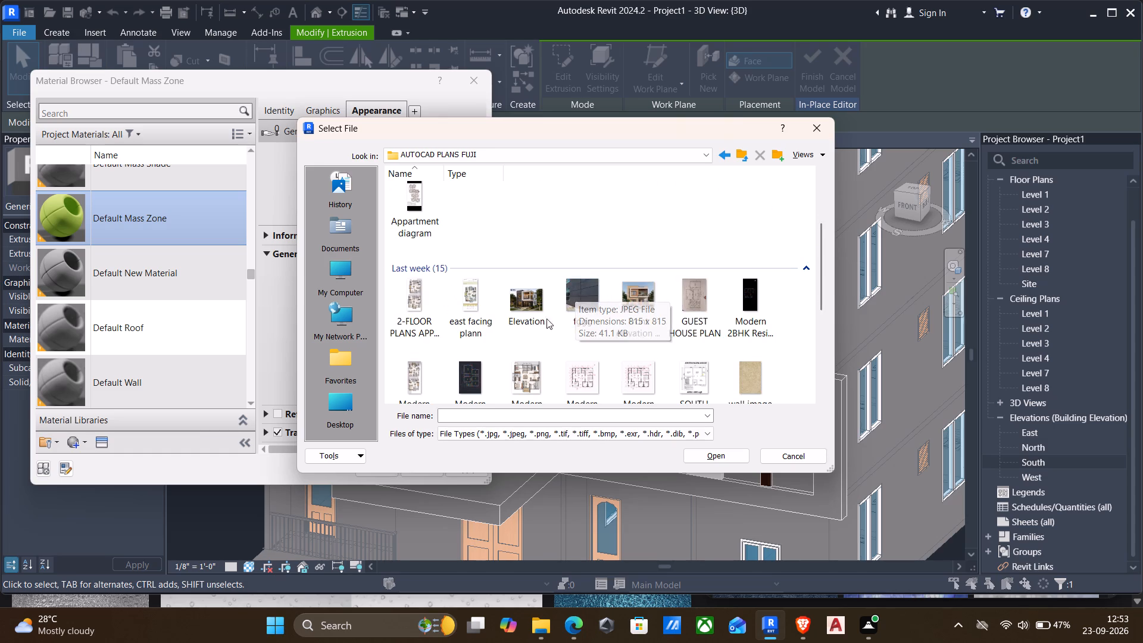
{"action": "scroll", "coordinate": [424, 258], "scroll_direction": "up", "scroll_amount": 2}
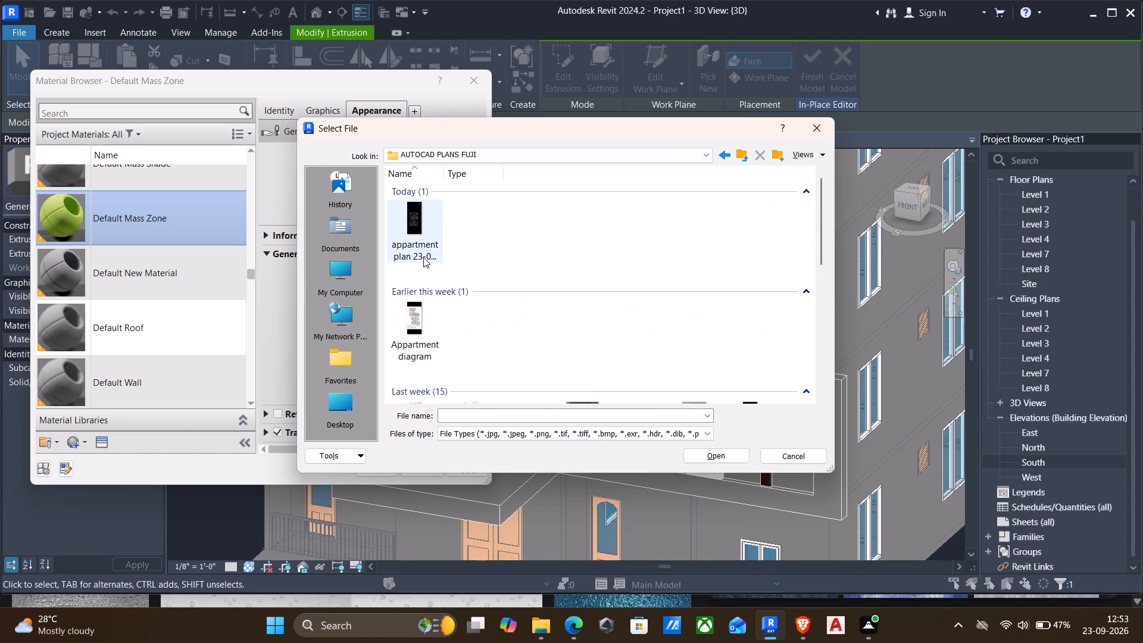
{"action": "scroll", "coordinate": [423, 257], "scroll_direction": "up", "scroll_amount": 3}
Switch to Brave and save the soft blue seamless glass texture as soft-blue (2), a WEBP file, in the AUTOCAD PLANS FUJI folder.
{"action": "left_click", "coordinate": [802, 622]}
{"action": "left_click", "coordinate": [841, 364]}
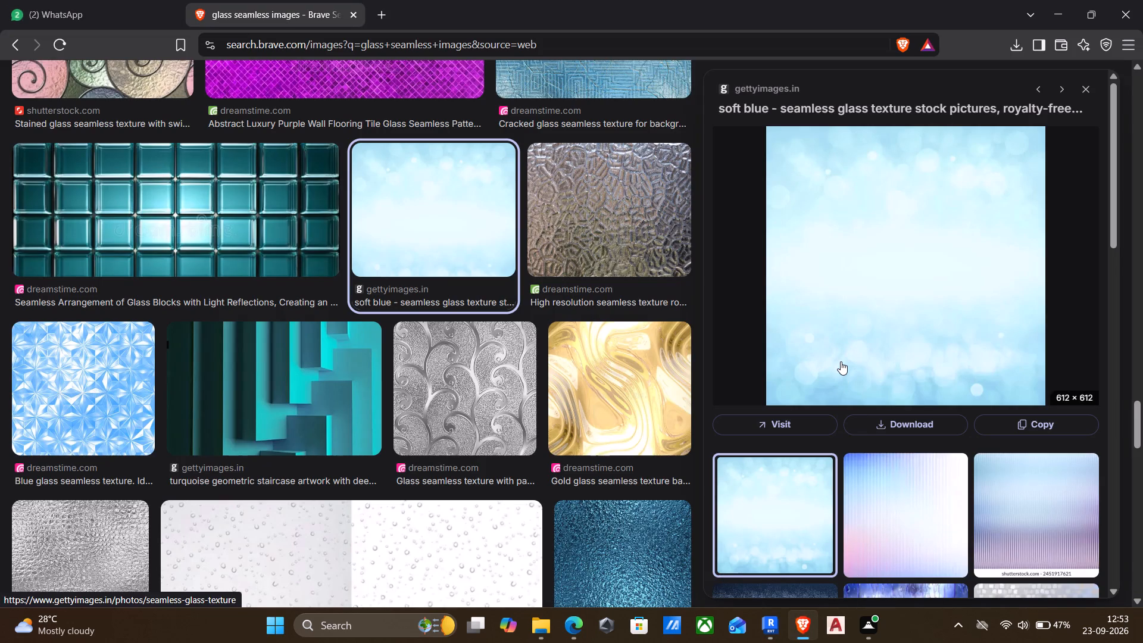
{"action": "right_click", "coordinate": [841, 361]}
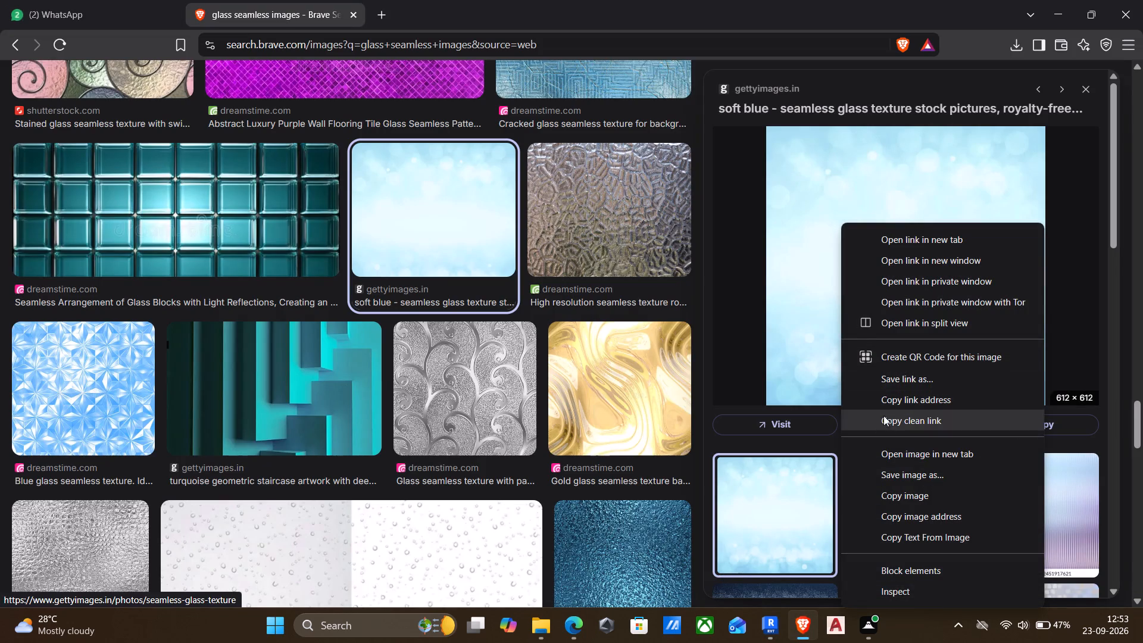
{"action": "left_click", "coordinate": [897, 478]}
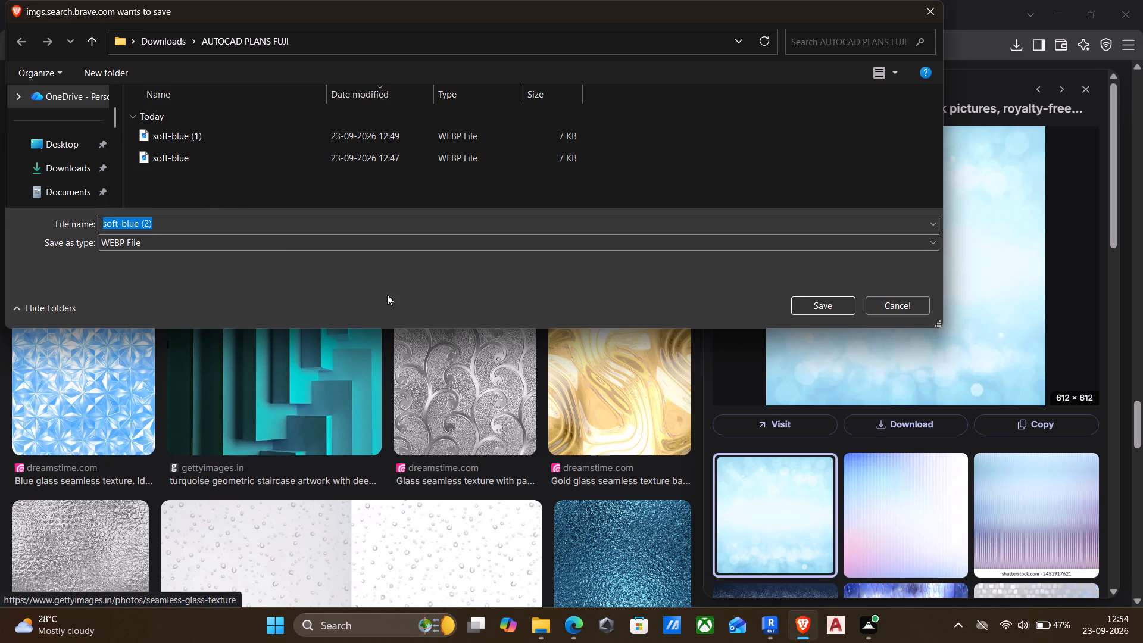
{"action": "left_click", "coordinate": [594, 241]}
{"action": "left_click", "coordinate": [594, 241]}
{"action": "left_click", "coordinate": [818, 304]}
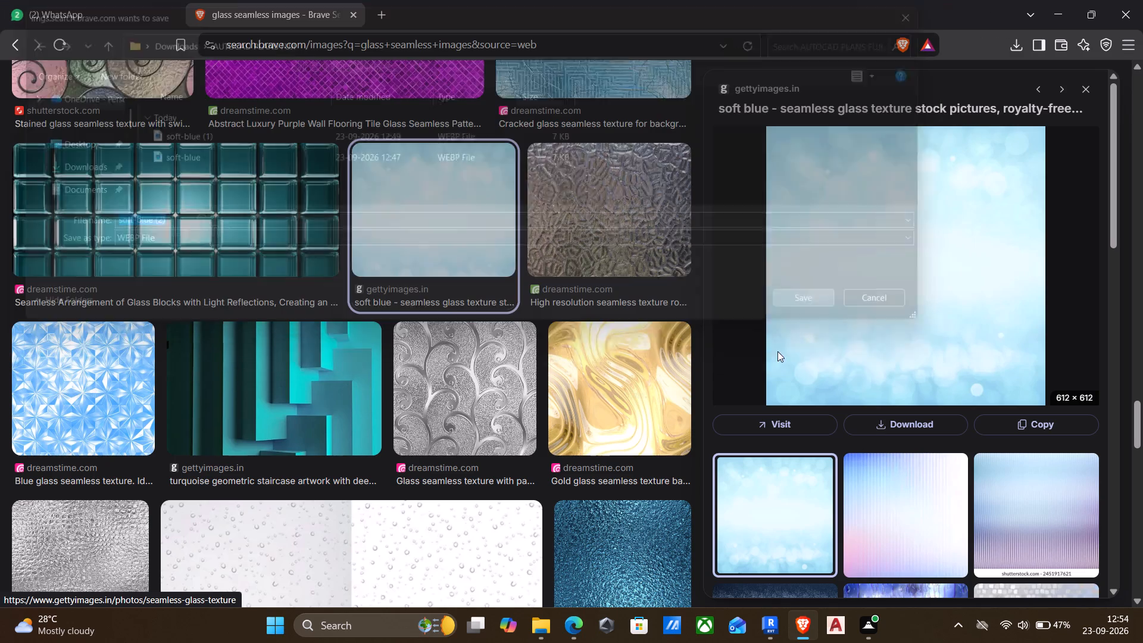
Switch to File Explorer and view the recent file soft-blue (2) in Photos, using that app just once, and close it again.
{"action": "left_click", "coordinate": [542, 625]}
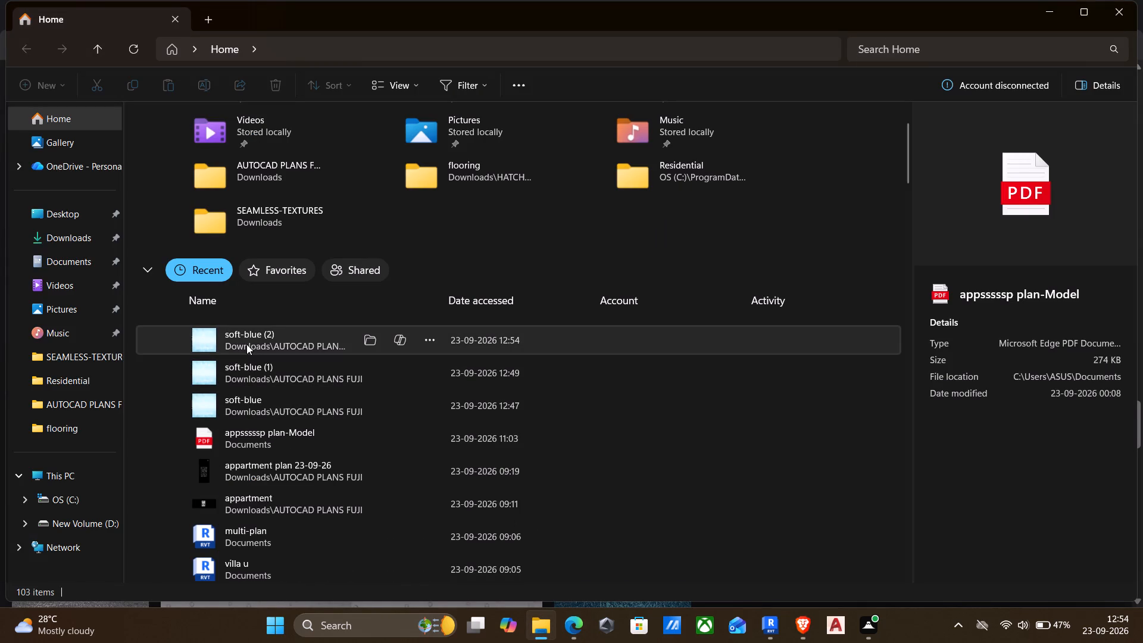
{"action": "double_click", "coordinate": [244, 341]}
{"action": "left_click", "coordinate": [242, 341]}
{"action": "double_click", "coordinate": [242, 341]}
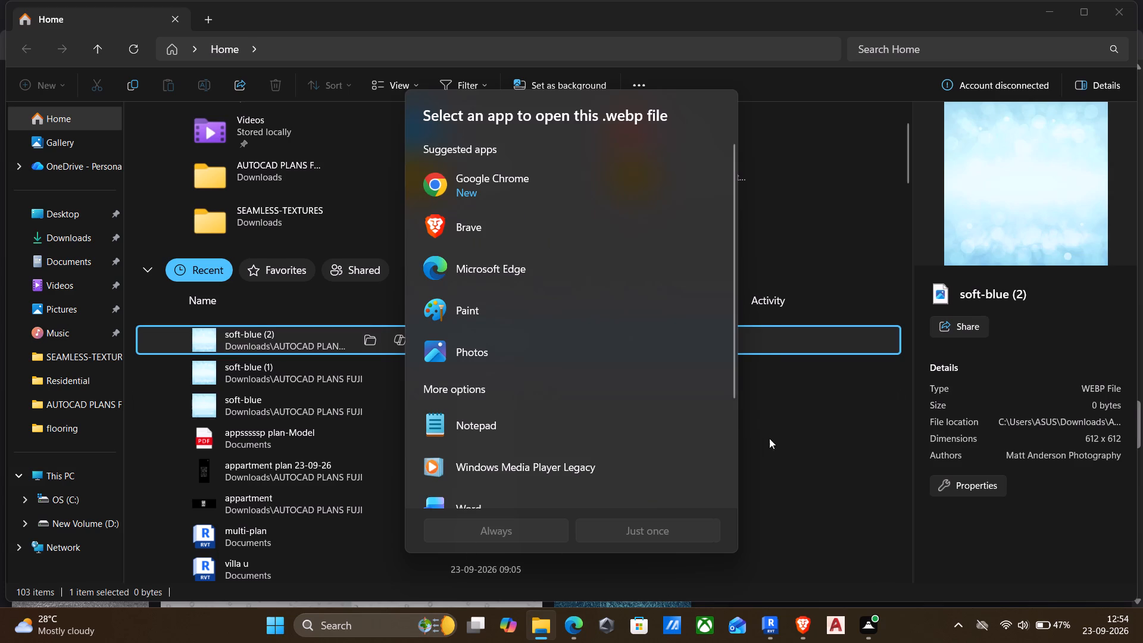
{"action": "left_click", "coordinate": [471, 351]}
{"action": "left_click", "coordinate": [648, 522]}
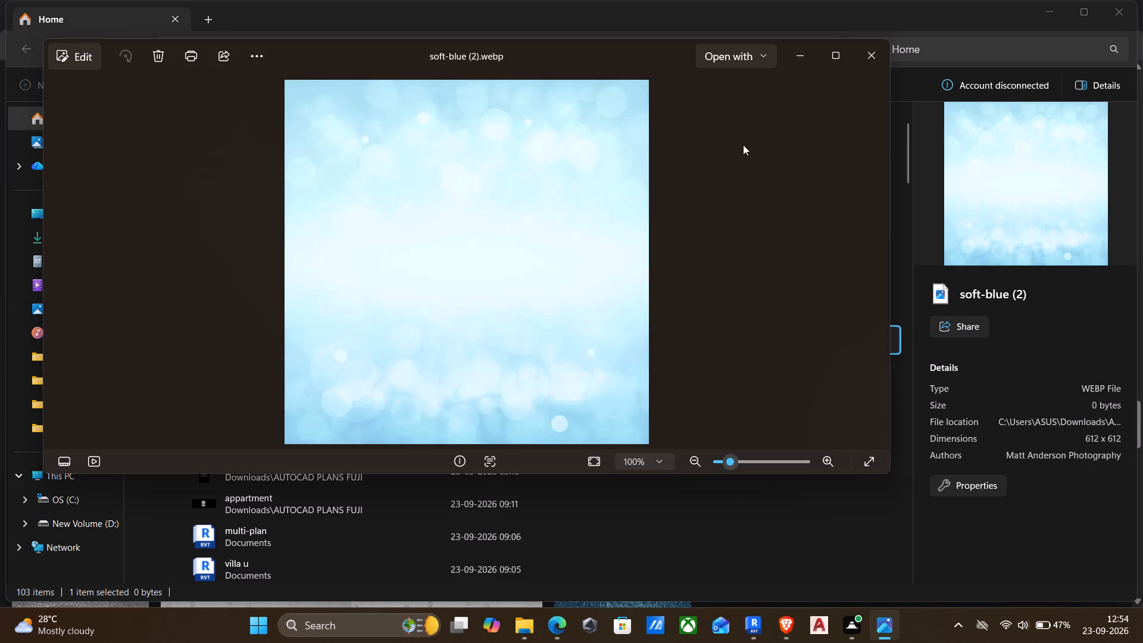
{"action": "left_click", "coordinate": [869, 57]}
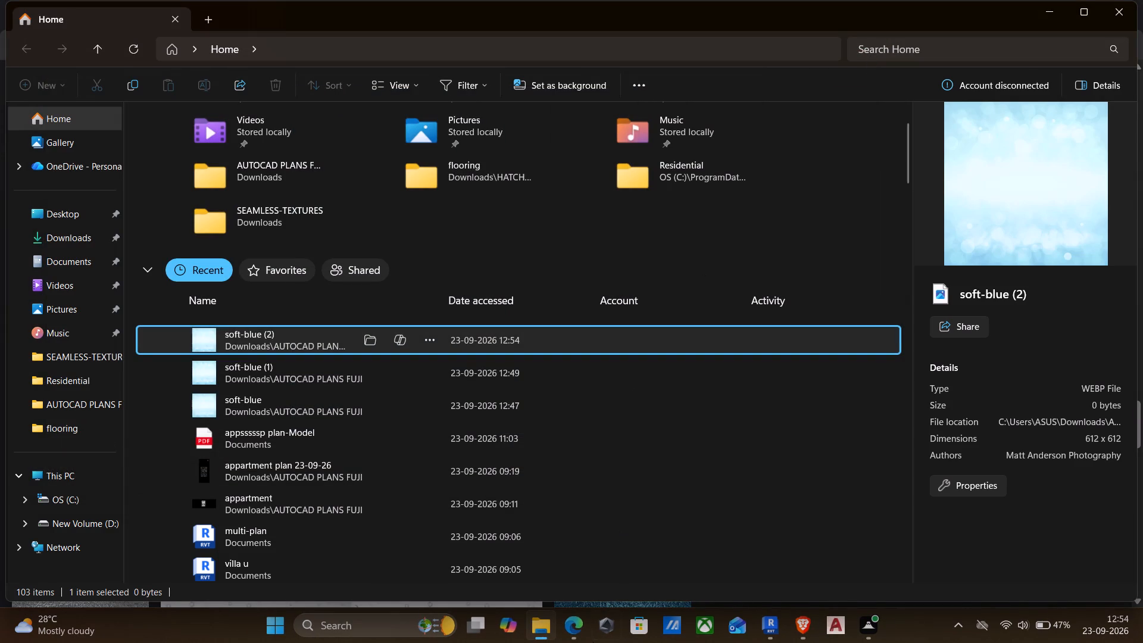
Switch back to Revit and check the AUTOCAD PLANS FUJI folder in the image selection for the soft-blue texture.
{"action": "left_click", "coordinate": [761, 618]}
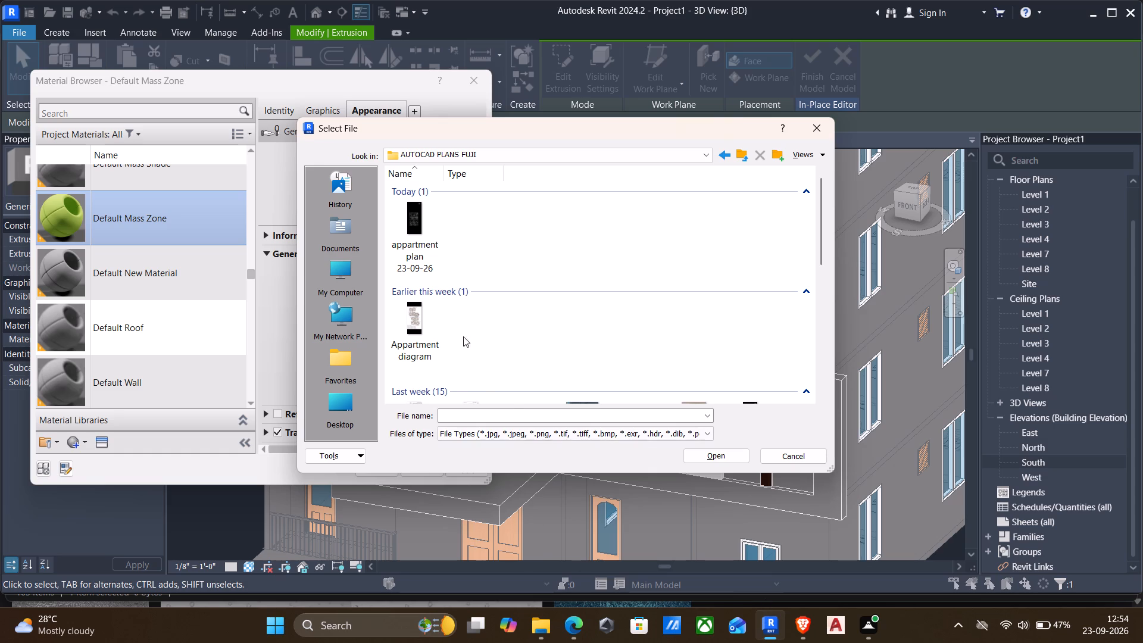
{"action": "scroll", "coordinate": [396, 366], "scroll_direction": "up", "scroll_amount": 5}
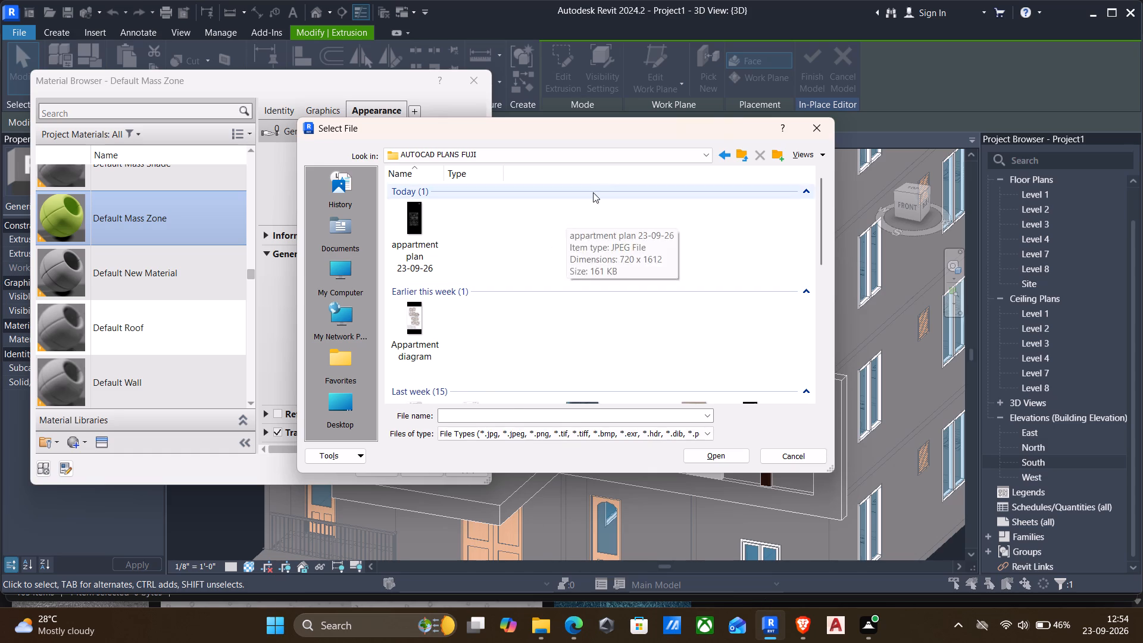
{"action": "left_click", "coordinate": [590, 159]}
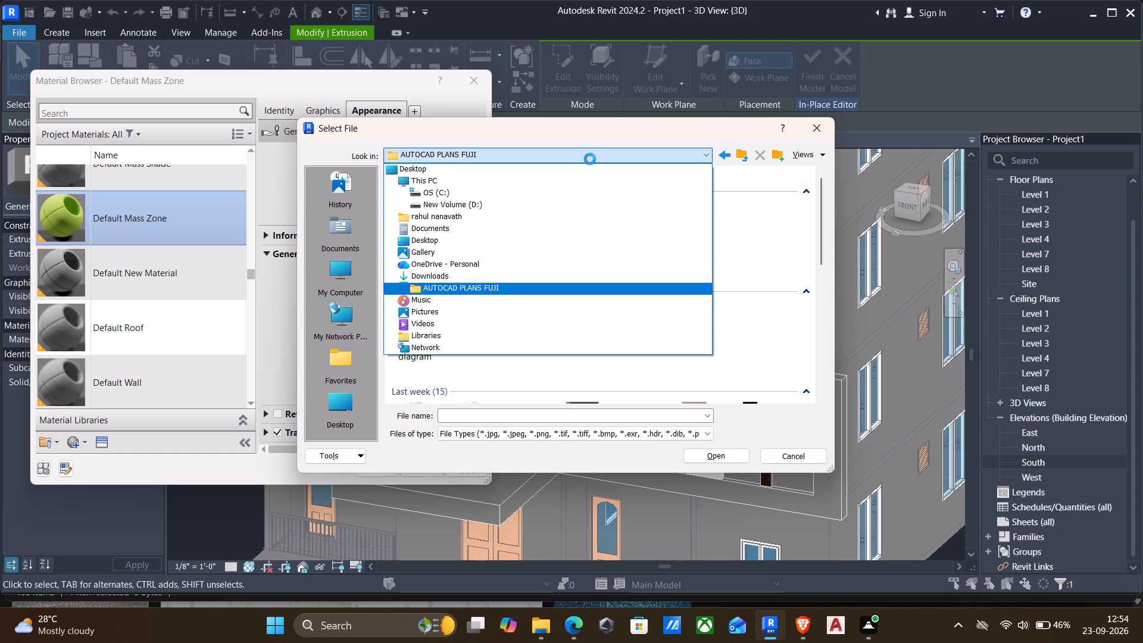
{"action": "left_click", "coordinate": [590, 159]}
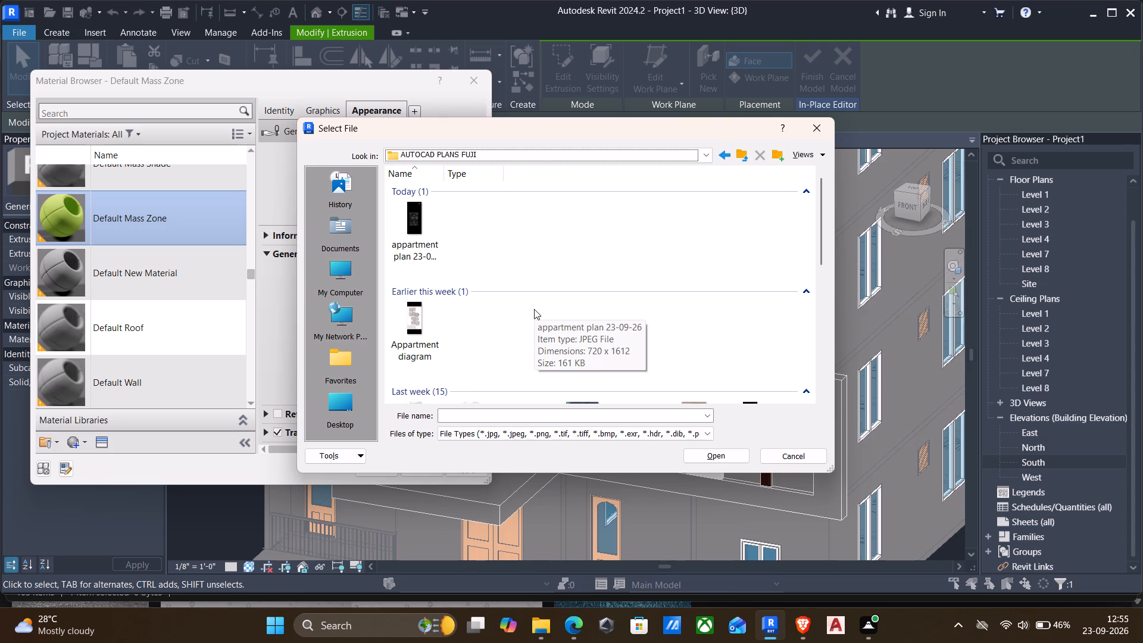
{"action": "scroll", "coordinate": [201, 317], "scroll_direction": "up", "scroll_amount": 7}
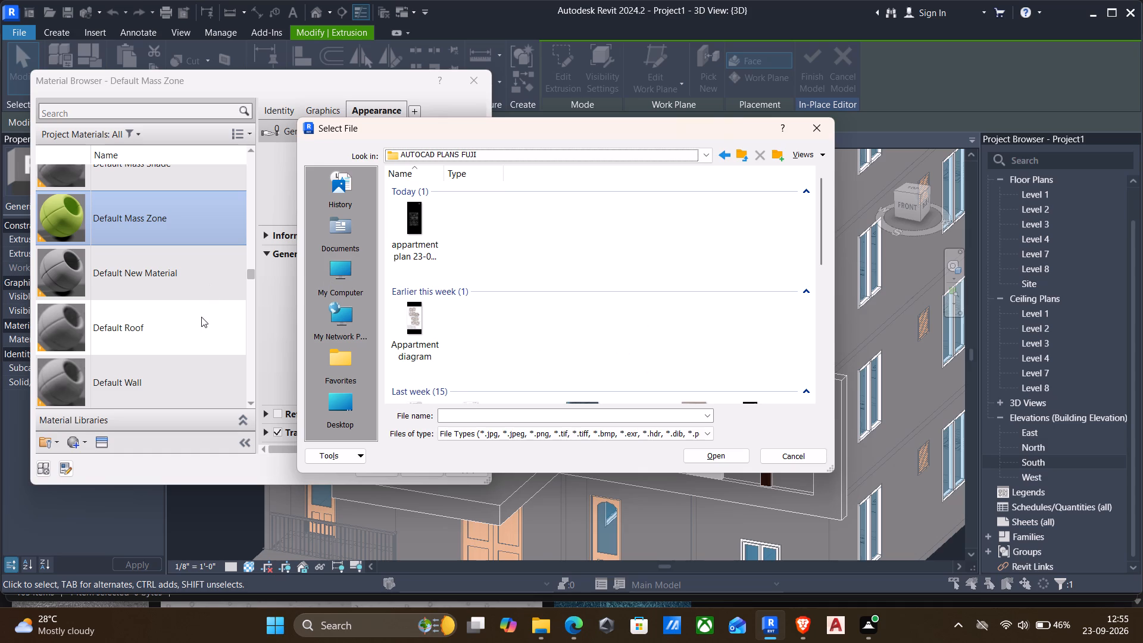
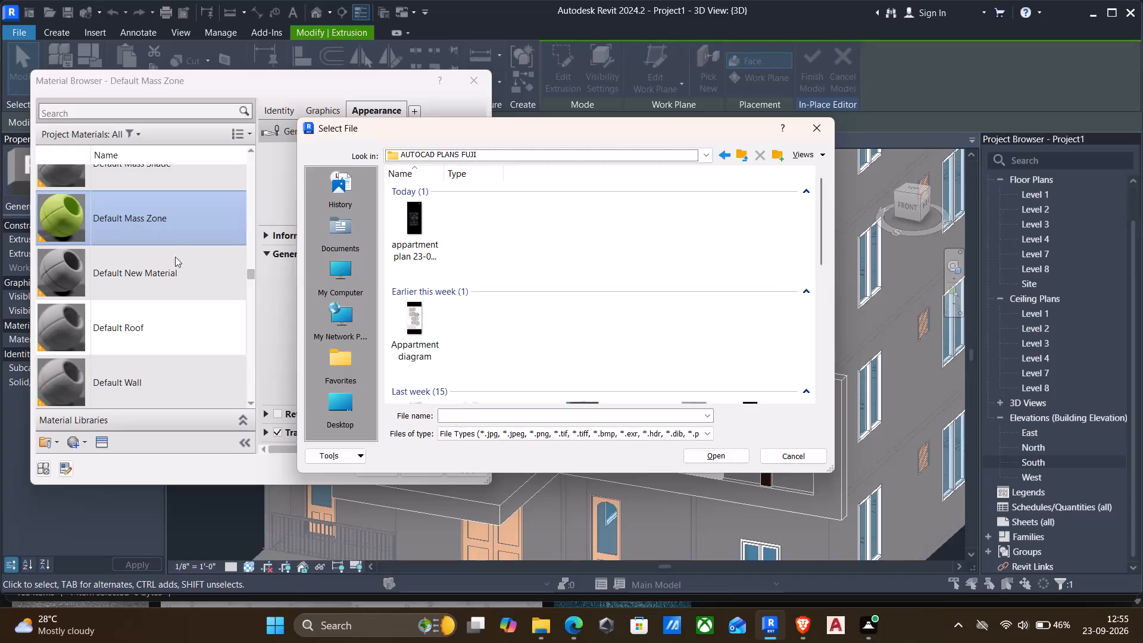
Leave the image selection without choosing a file and assign the project material Water to the selected facade panel extrusion.
{"action": "scroll", "coordinate": [199, 310], "scroll_direction": "up", "scroll_amount": 9}
{"action": "left_click", "coordinate": [823, 130]}
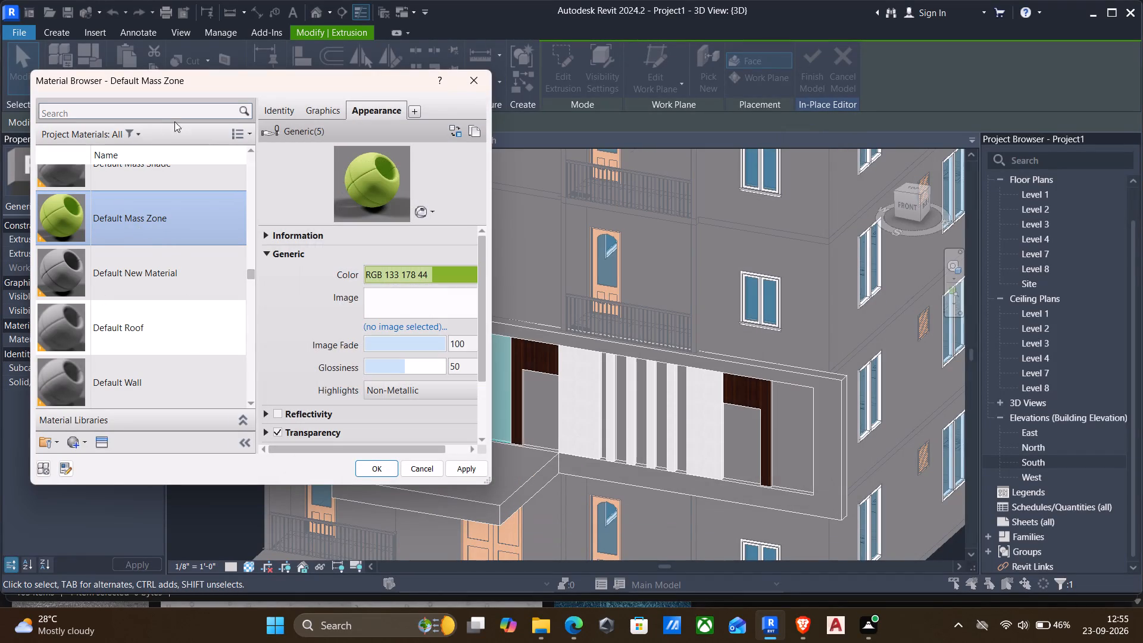
{"action": "left_click", "coordinate": [154, 116]}
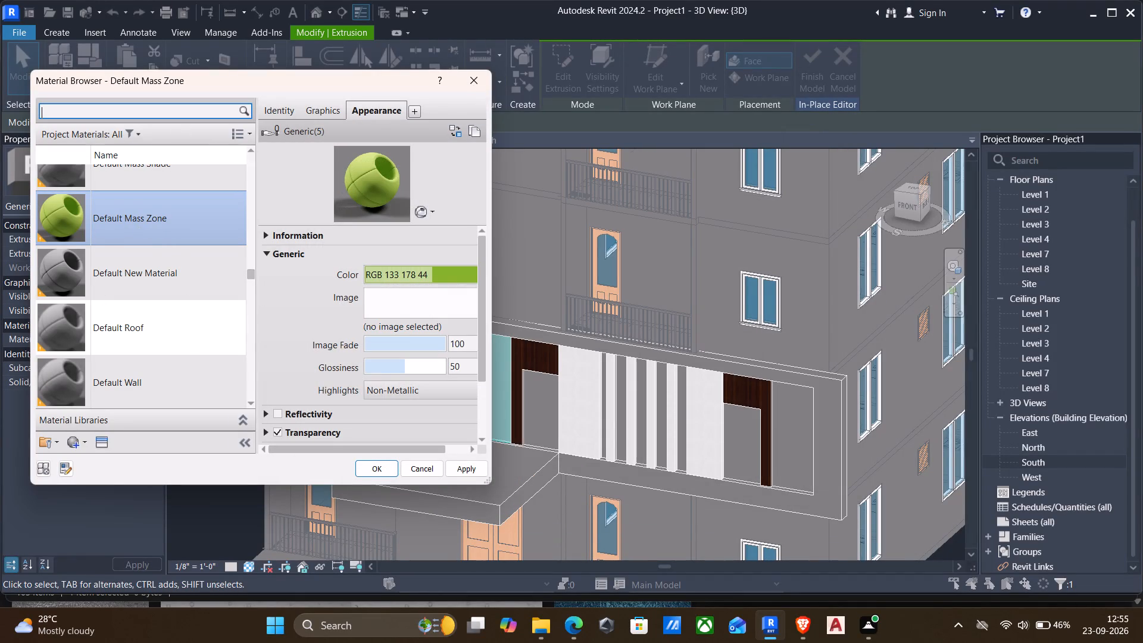
{"action": "scroll", "coordinate": [104, 246], "scroll_direction": "down", "scroll_amount": 18}
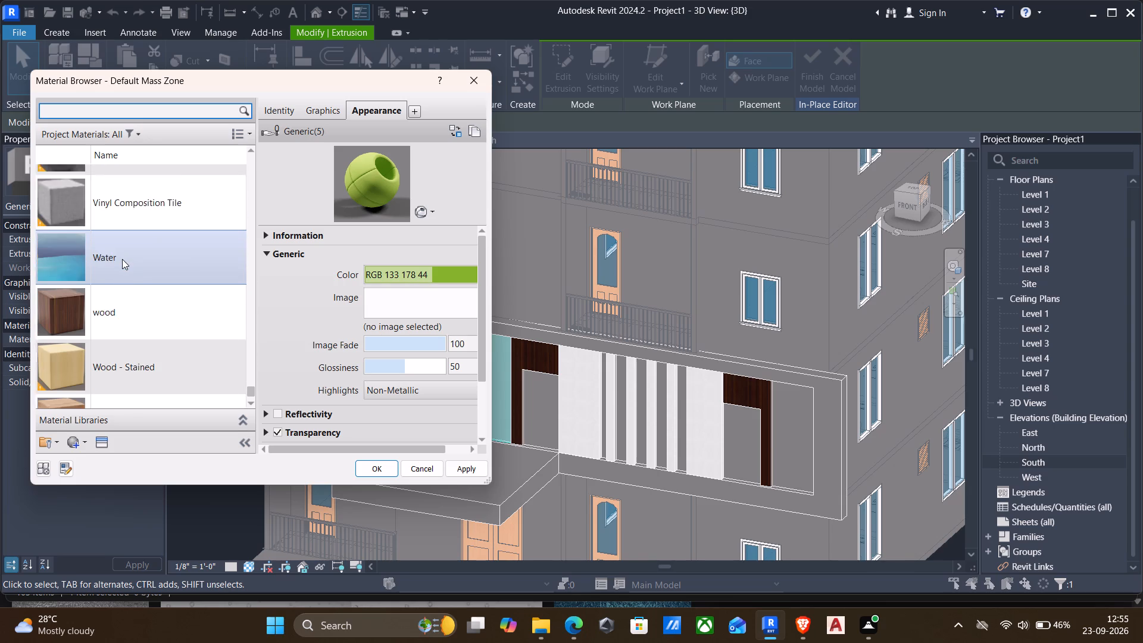
{"action": "scroll", "coordinate": [122, 259], "scroll_direction": "down", "scroll_amount": 5}
{"action": "left_click", "coordinate": [111, 229]}
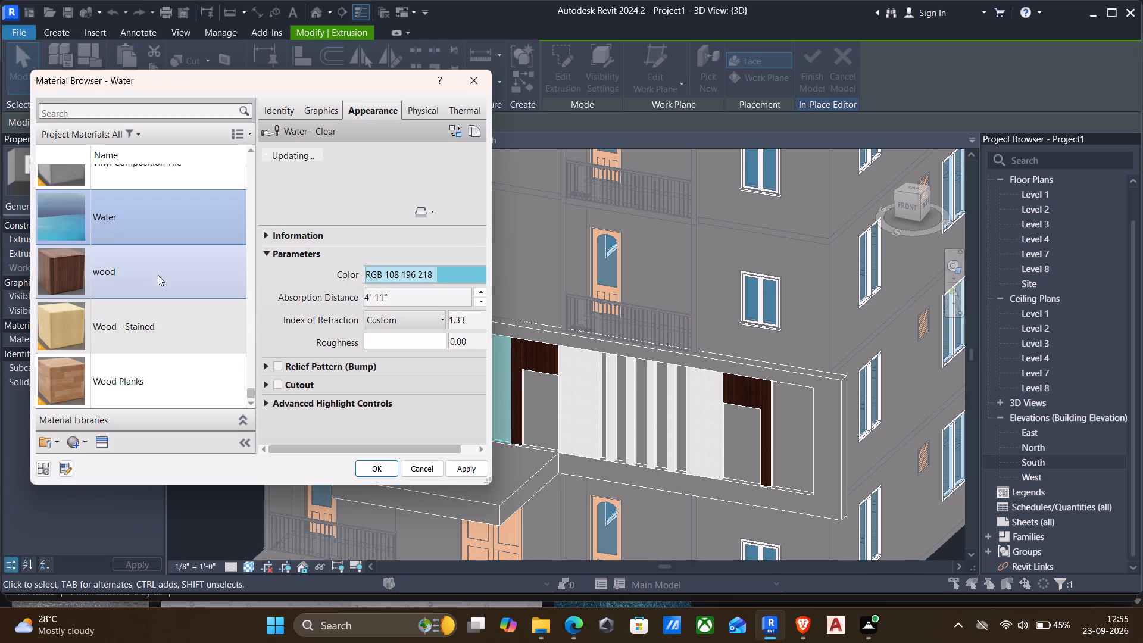
{"action": "left_click", "coordinate": [377, 473]}
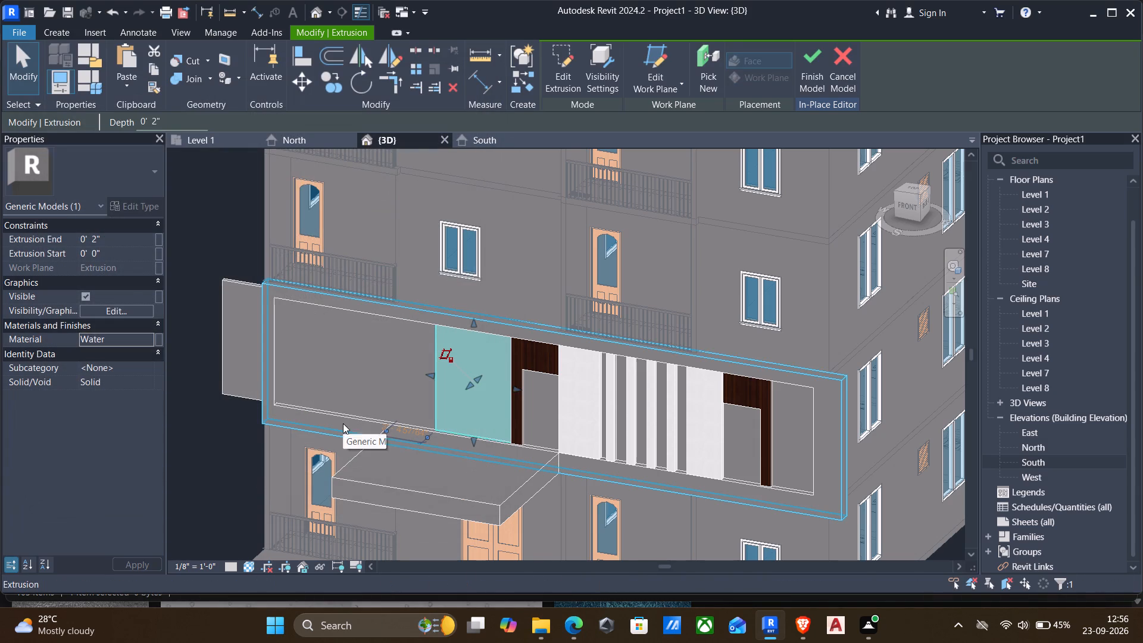
{"action": "key", "text": "Escape"}
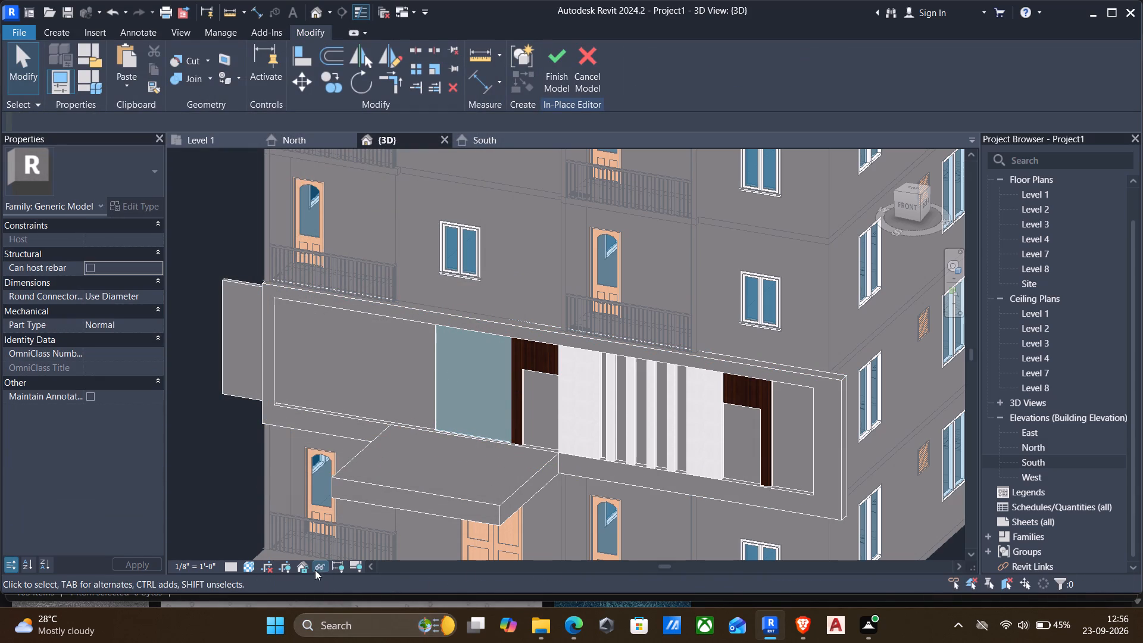
Try the Shaded visual style in the 3D view, and set the view to Realistic.
{"action": "left_click", "coordinate": [254, 561]}
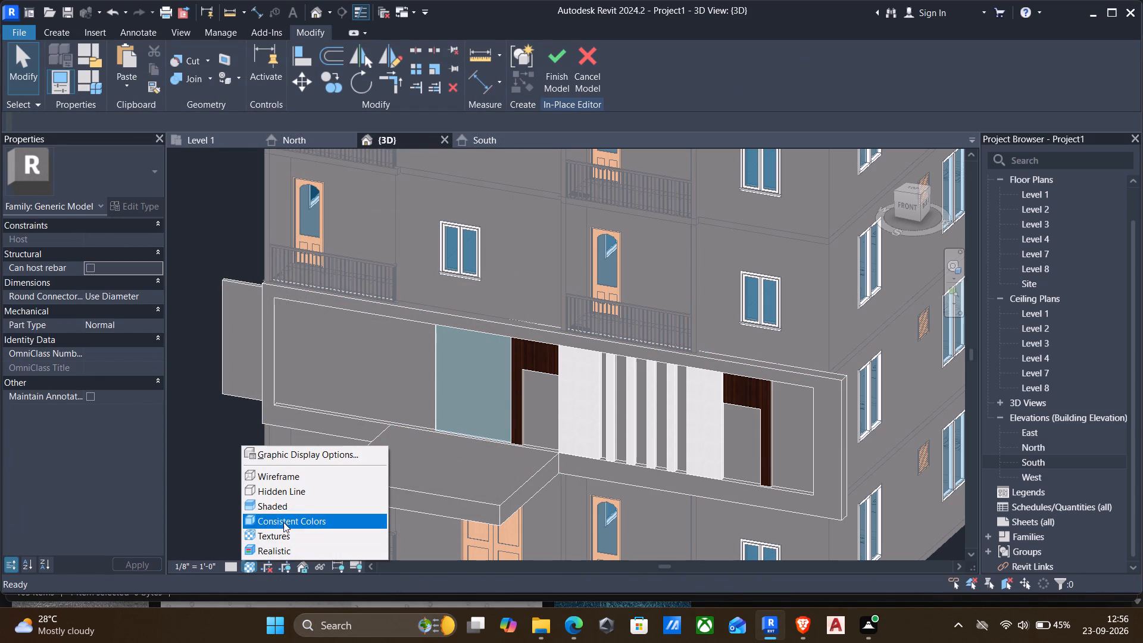
{"action": "left_click", "coordinate": [277, 506]}
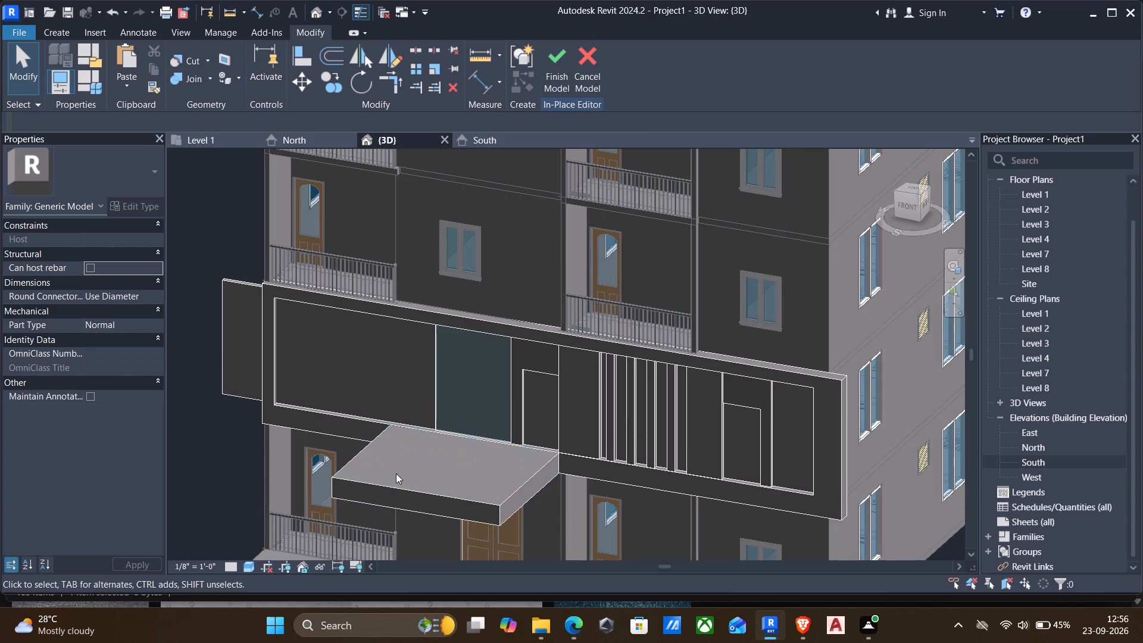
{"action": "left_click", "coordinate": [247, 567]}
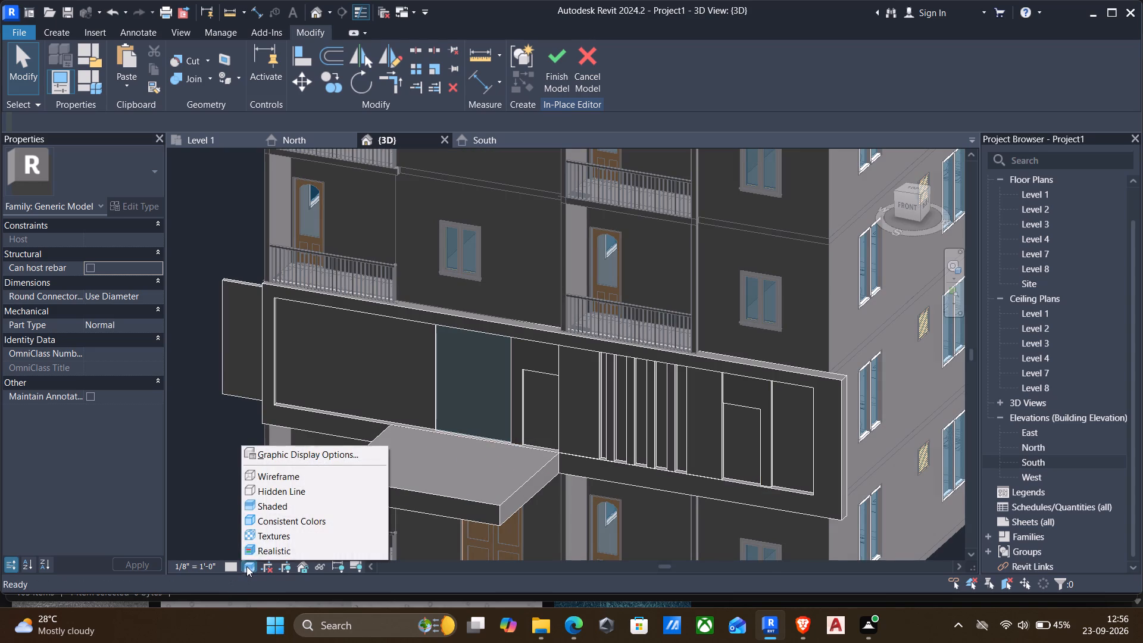
{"action": "left_click", "coordinate": [274, 550]}
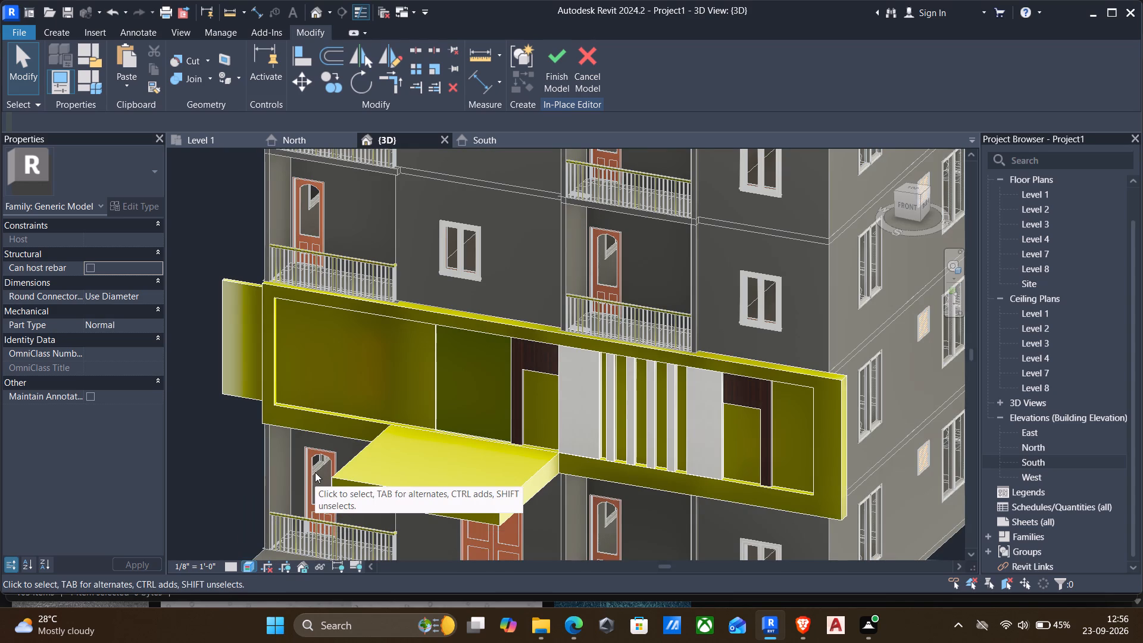
{"action": "scroll", "coordinate": [343, 452], "scroll_direction": "up", "scroll_amount": 1, "text": "shift"}
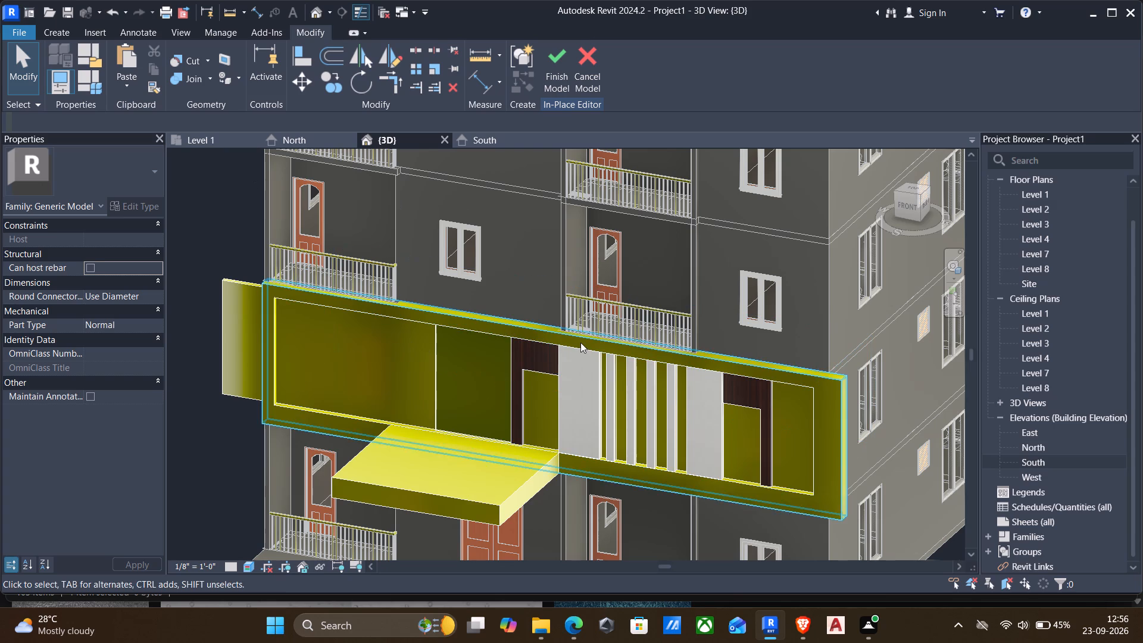
Start a new extrusion and pick its work plane, first on the dark wood frame and again on the surrounding facade frame.
{"action": "left_click", "coordinate": [60, 33]}
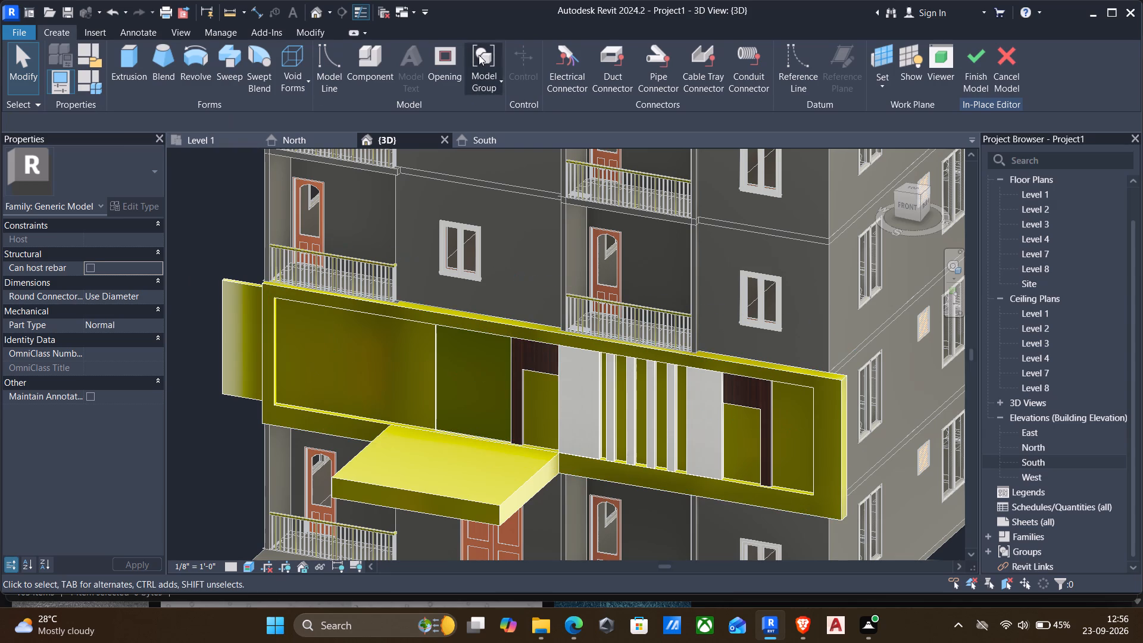
{"action": "left_click", "coordinate": [124, 63]}
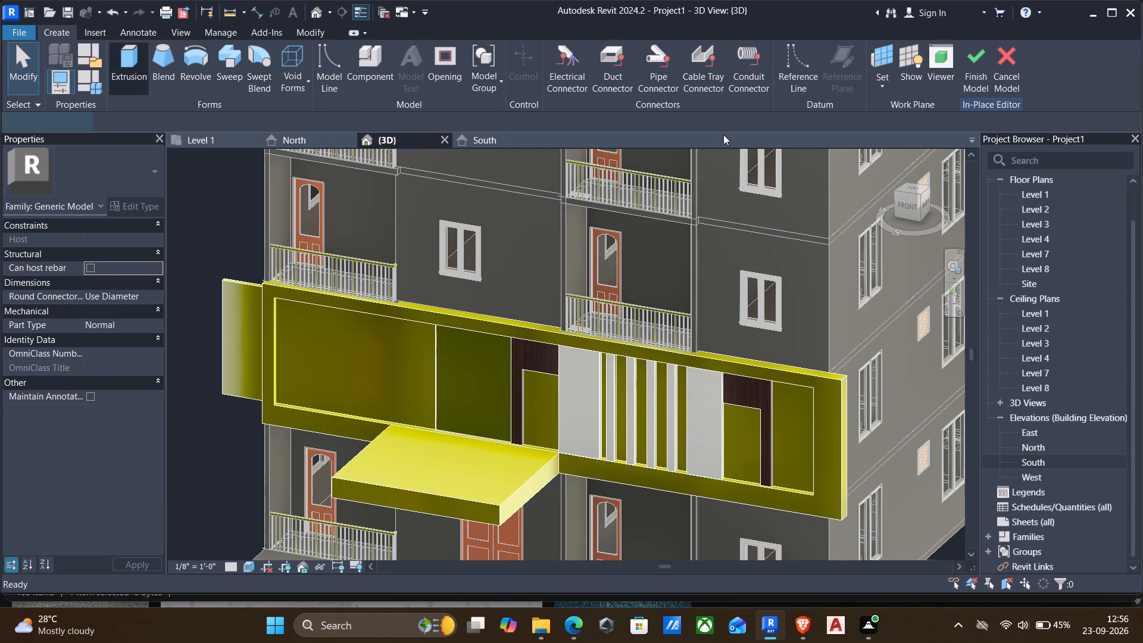
{"action": "left_click", "coordinate": [685, 82]}
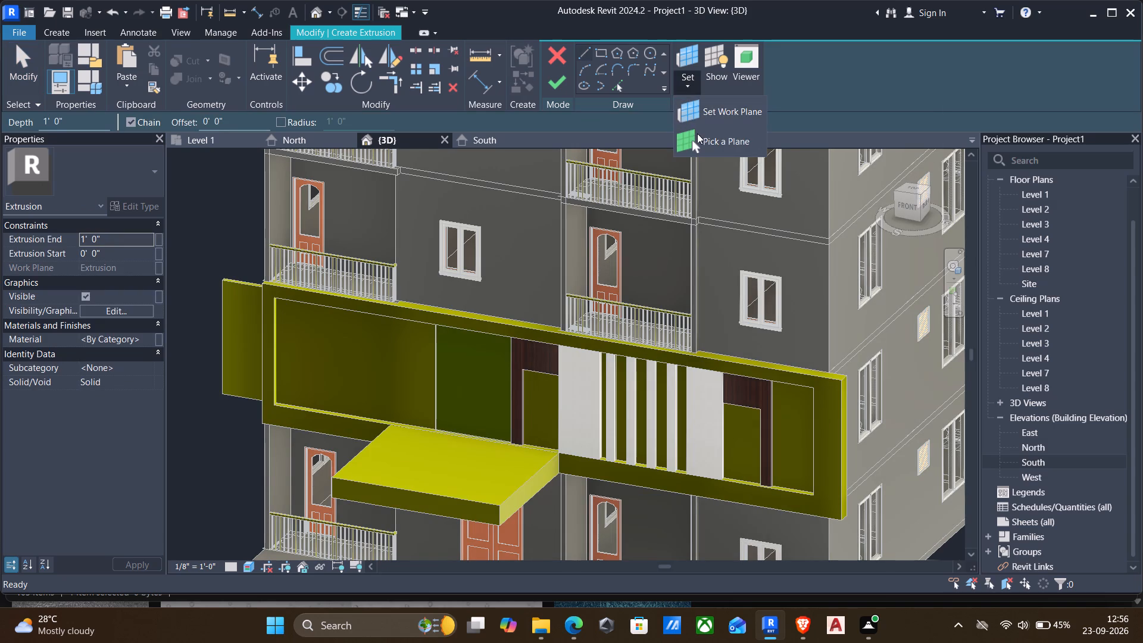
{"action": "left_click", "coordinate": [701, 141]}
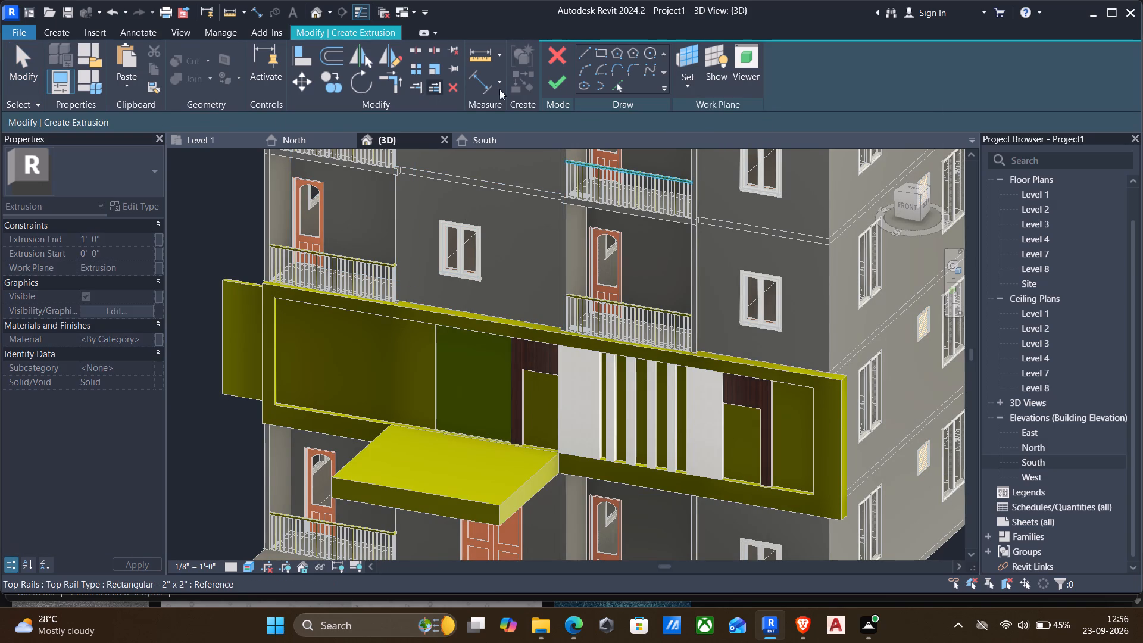
{"action": "left_click", "coordinate": [515, 389]}
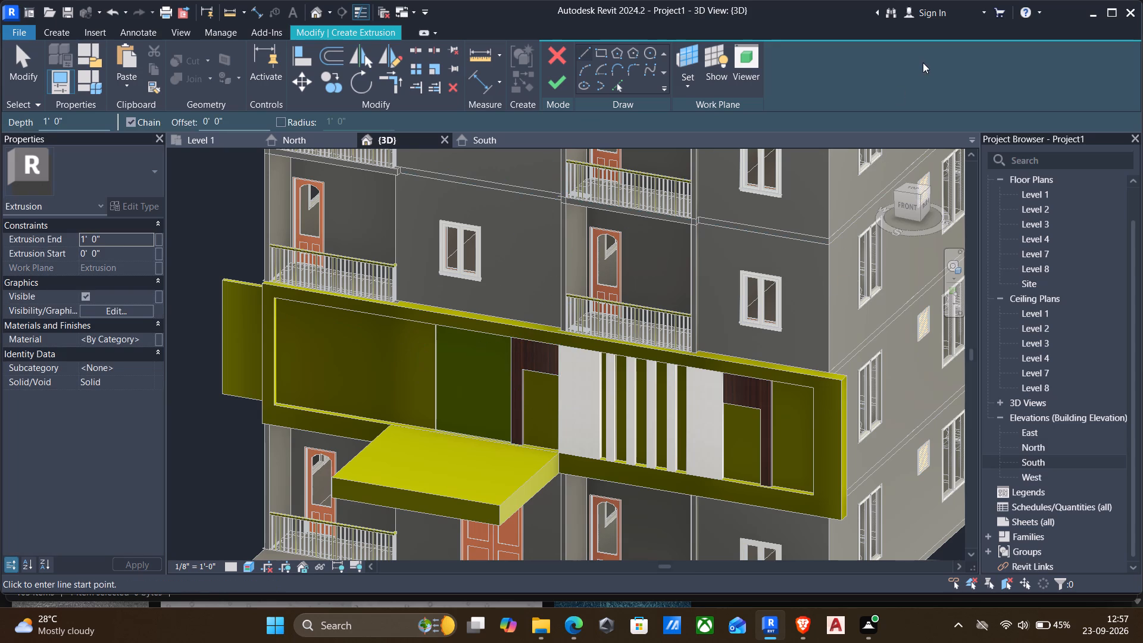
{"action": "left_click", "coordinate": [684, 87]}
{"action": "left_click", "coordinate": [711, 142]}
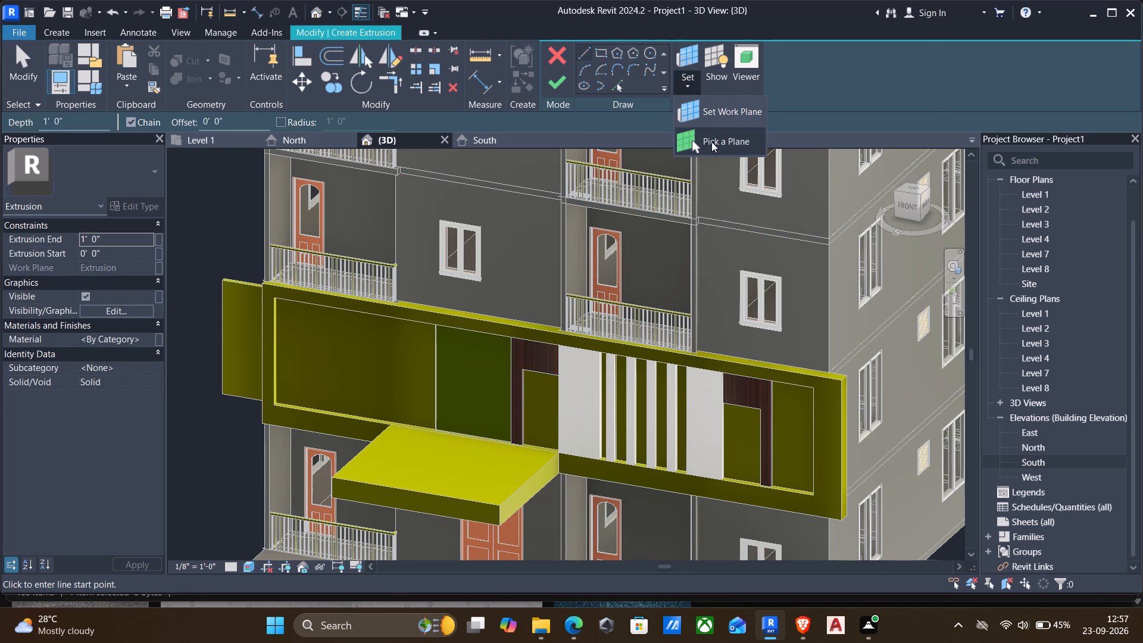
{"action": "left_click", "coordinate": [382, 417]}
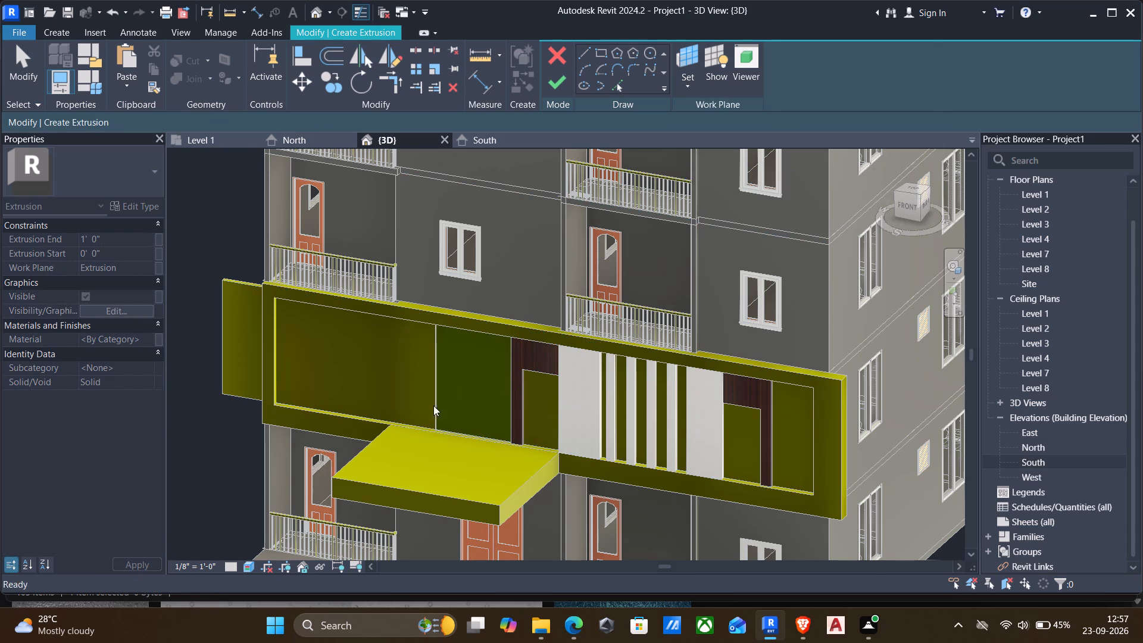
In the South elevation, sketch a rectangle about 6'-8" by 8'-10" directly left of the Water panel and finish the 1'-0" extrusion.
{"action": "left_click", "coordinate": [599, 55]}
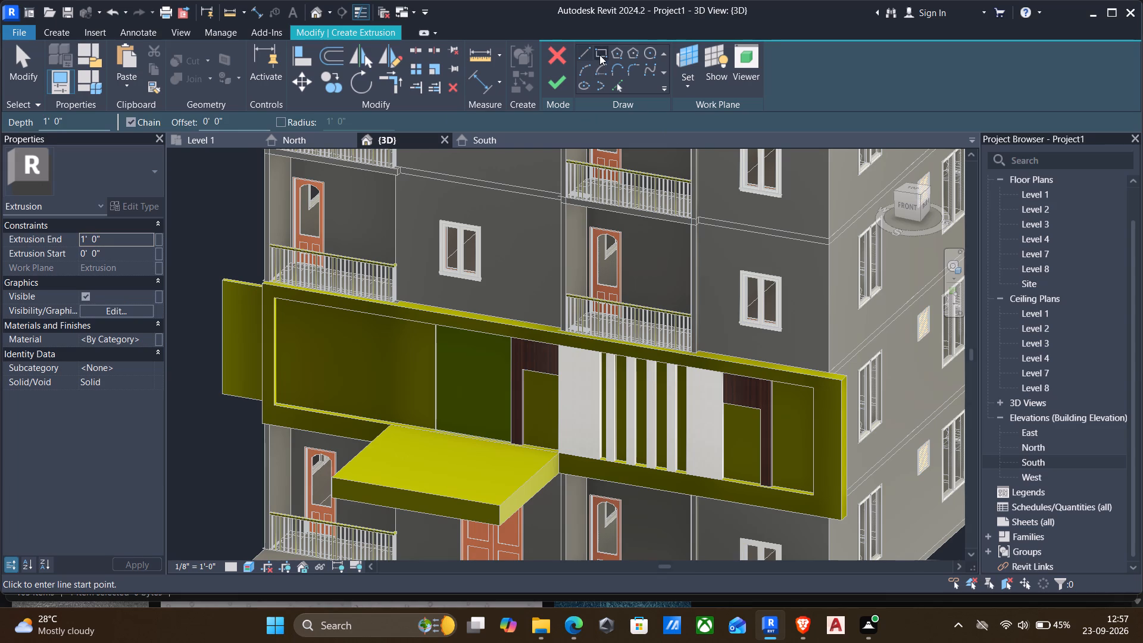
{"action": "double_click", "coordinate": [1065, 458]}
{"action": "scroll", "coordinate": [452, 419], "scroll_direction": "down", "scroll_amount": 4}
{"action": "scroll", "coordinate": [404, 422], "scroll_direction": "up", "scroll_amount": 4}
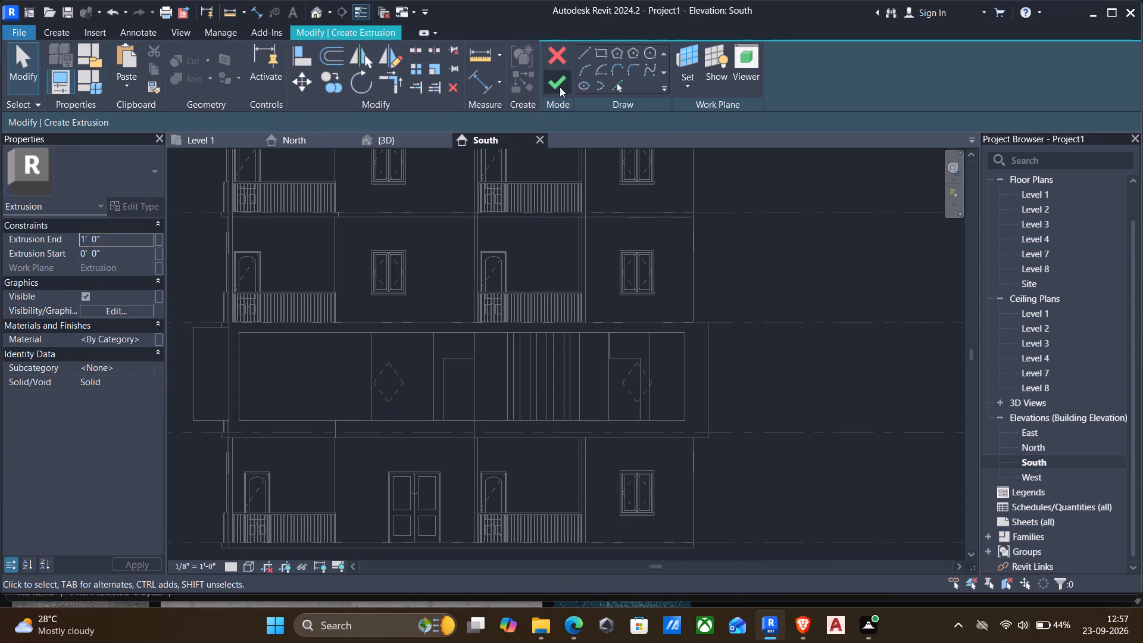
{"action": "left_click", "coordinate": [594, 52]}
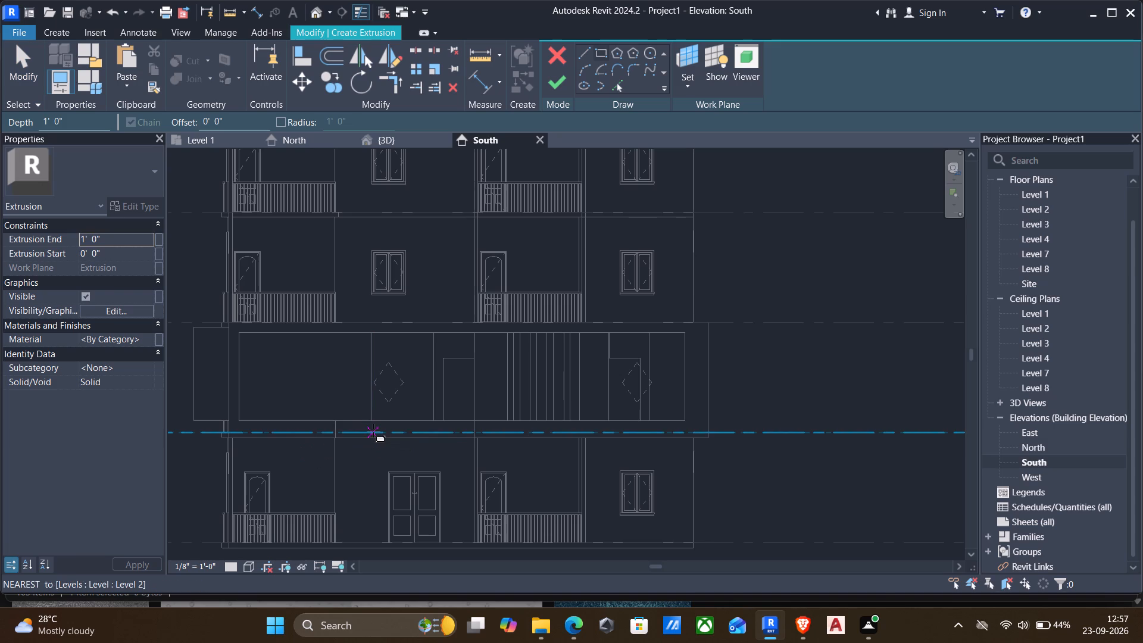
{"action": "left_click", "coordinate": [371, 420]}
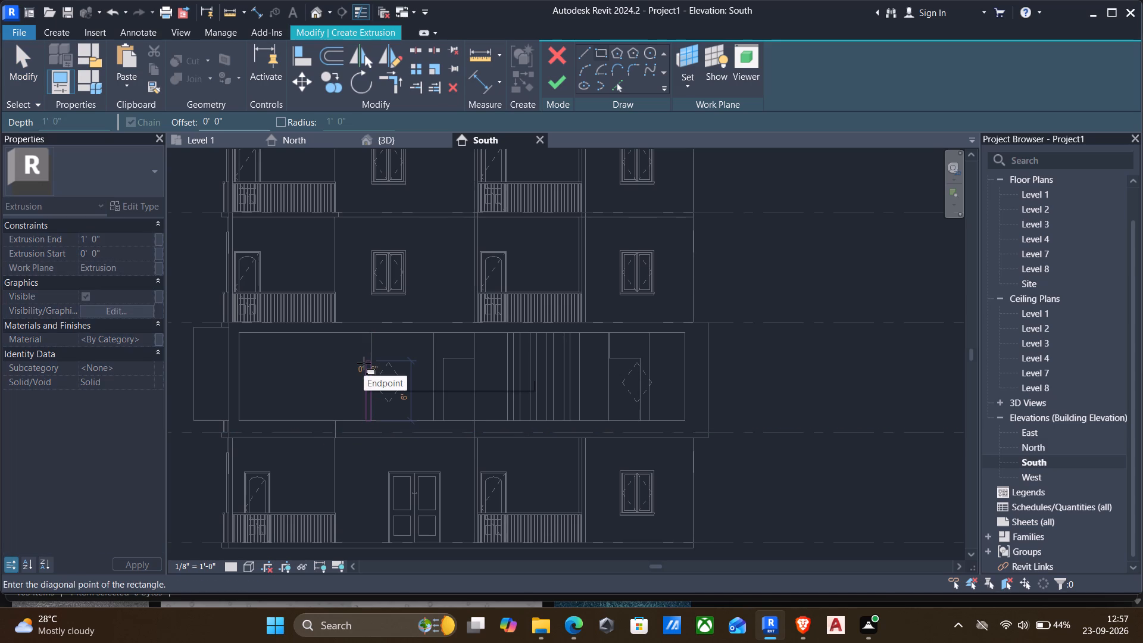
{"action": "scroll", "coordinate": [364, 363], "scroll_direction": "up", "scroll_amount": 2}
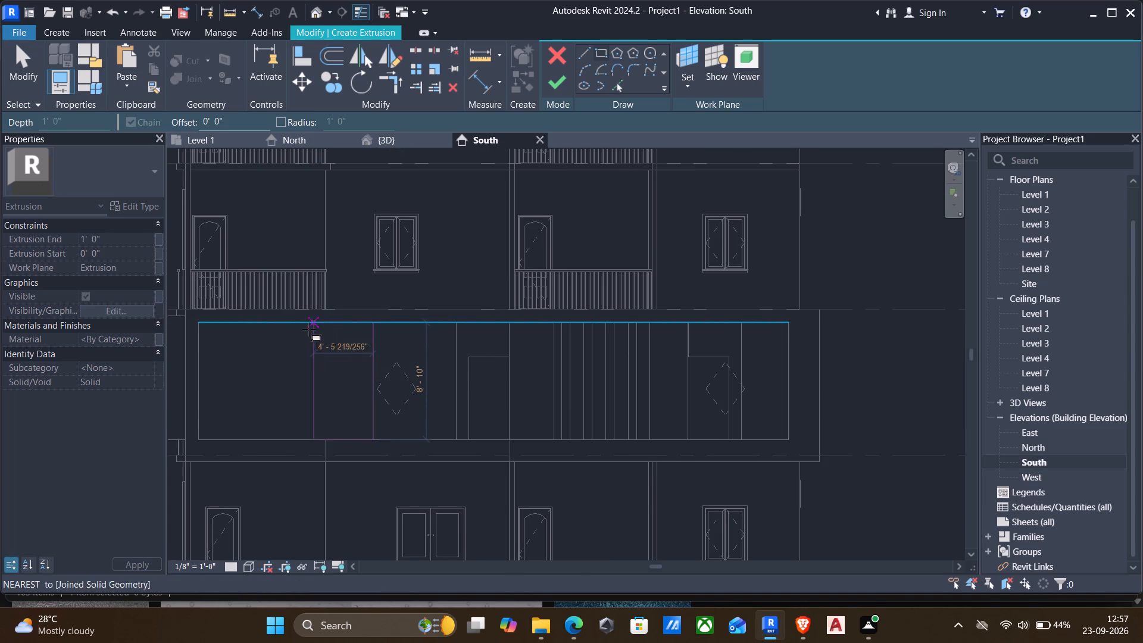
{"action": "scroll", "coordinate": [302, 335], "scroll_direction": "down", "scroll_amount": 2}
{"action": "middle_click", "coordinate": [307, 342]}
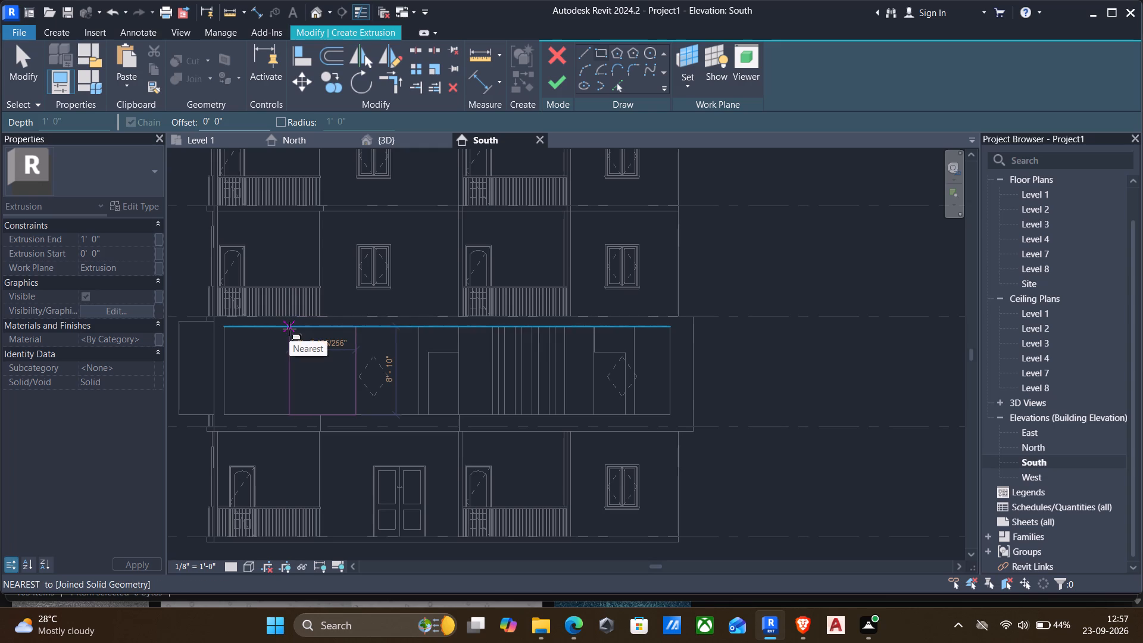
{"action": "left_click", "coordinate": [289, 329]}
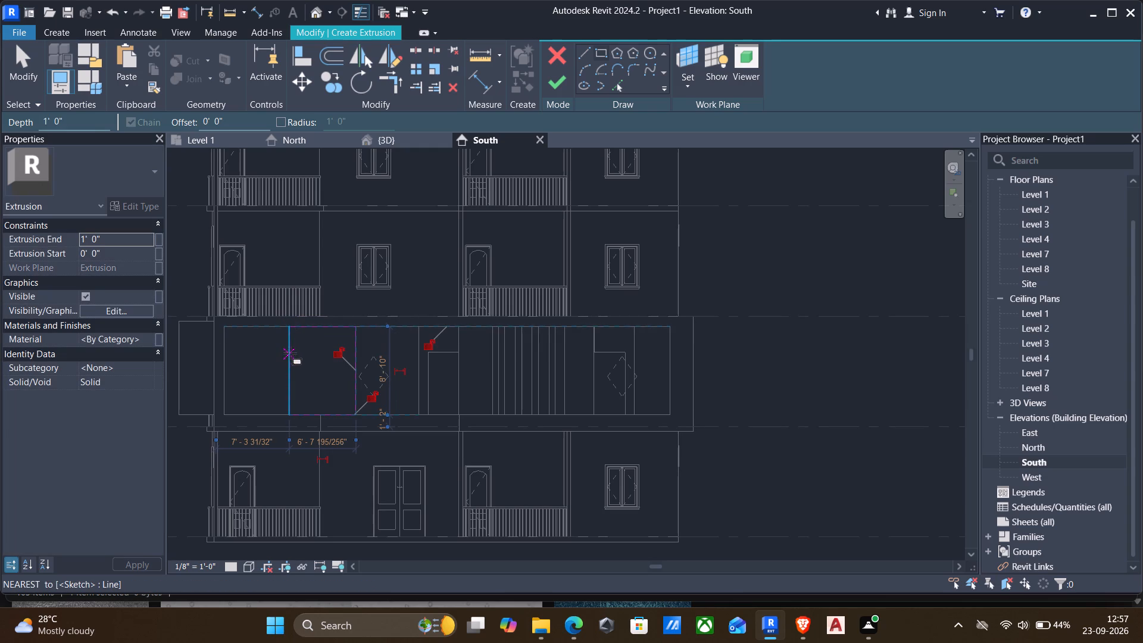
{"action": "key", "text": "Escape"}
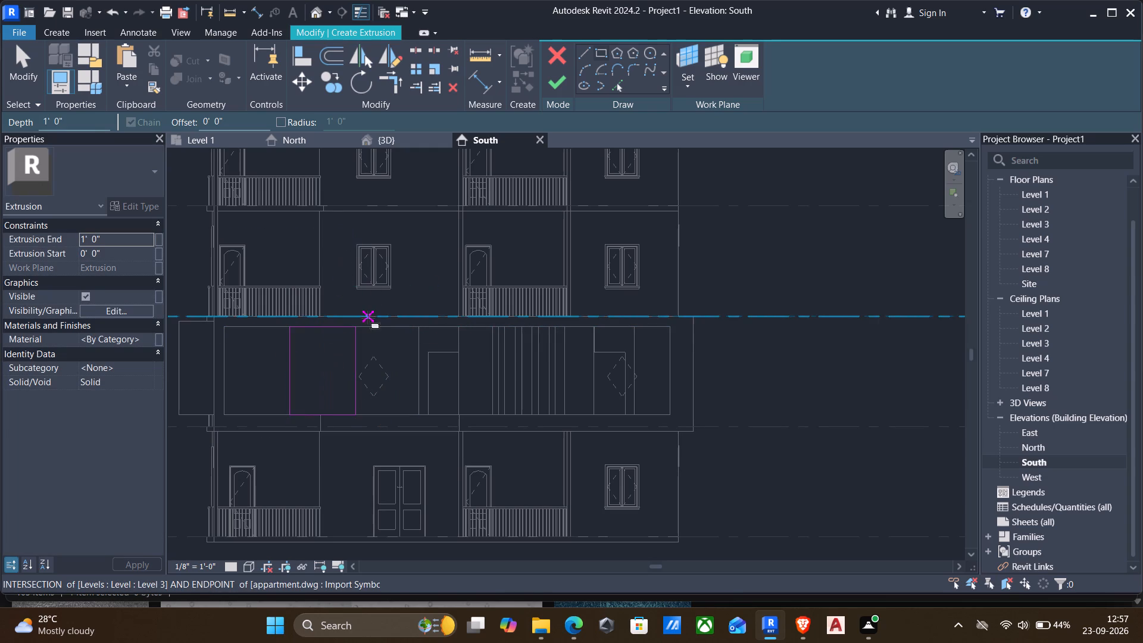
{"action": "key", "text": "Escape"}
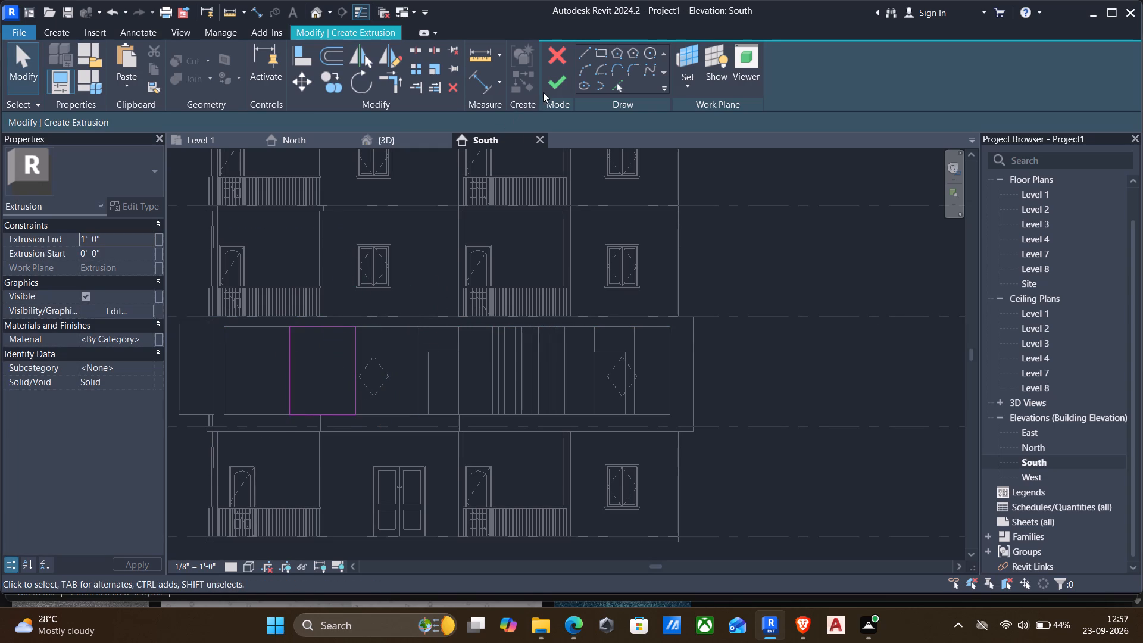
{"action": "left_click", "coordinate": [565, 87]}
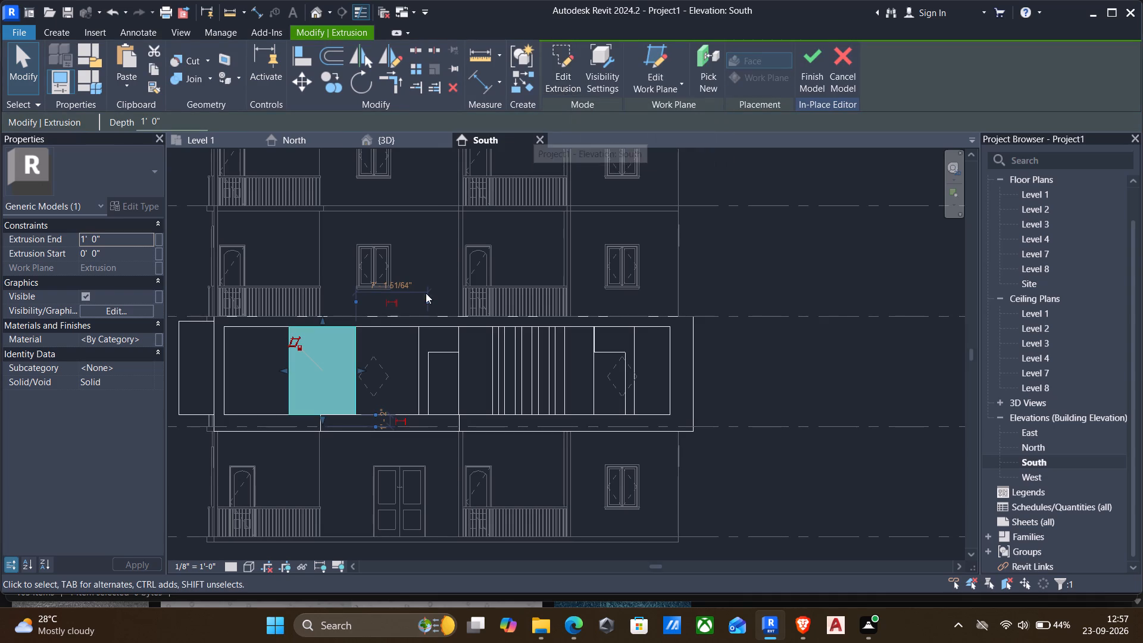
In the 3D view, align the front face of the new panel extrusion with the face of the dark wood door frame.
{"action": "scroll", "coordinate": [567, 163], "scroll_direction": "down", "scroll_amount": 2}
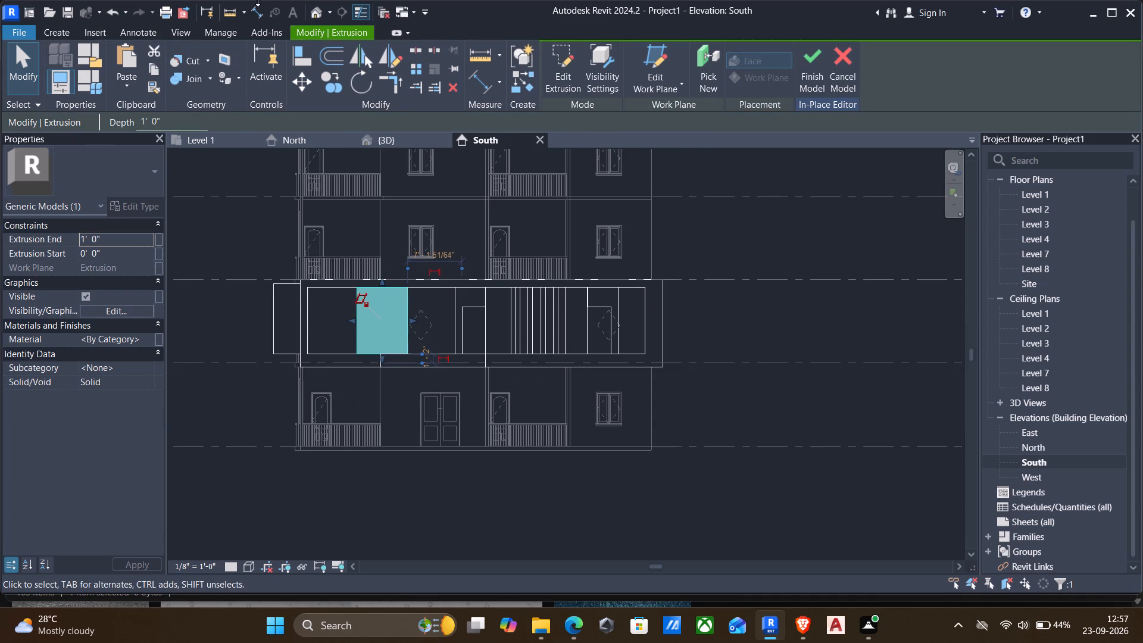
{"action": "left_click", "coordinate": [320, 18]}
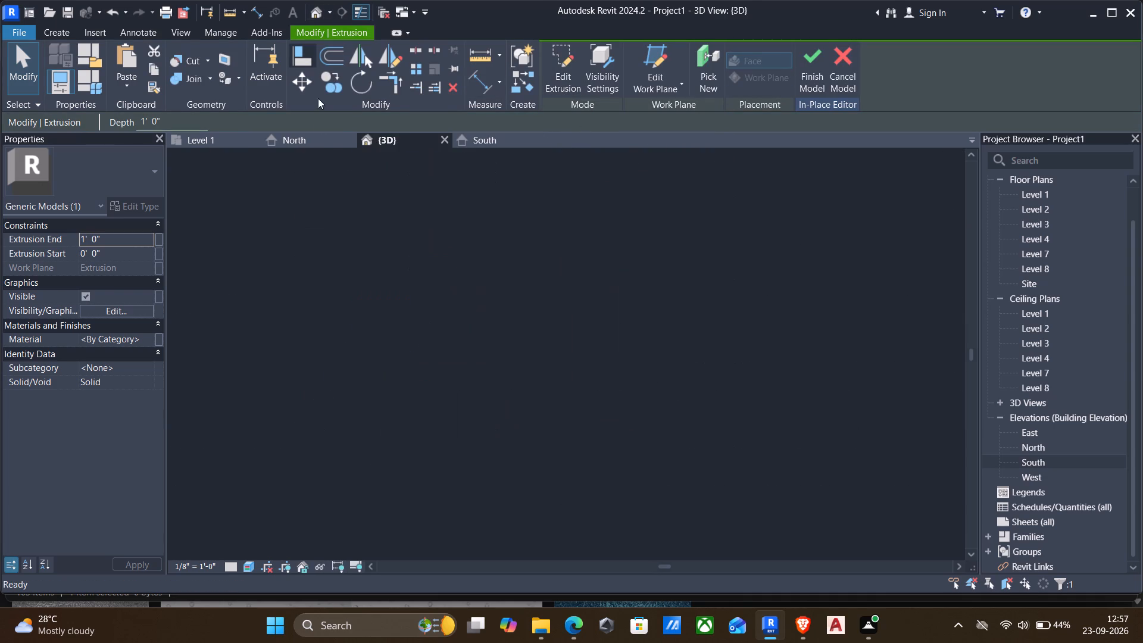
{"action": "scroll", "coordinate": [344, 186], "scroll_direction": "down", "scroll_amount": 3}
{"action": "scroll", "coordinate": [357, 247], "scroll_direction": "down", "scroll_amount": 4}
{"action": "scroll", "coordinate": [367, 278], "scroll_direction": "up", "scroll_amount": 4}
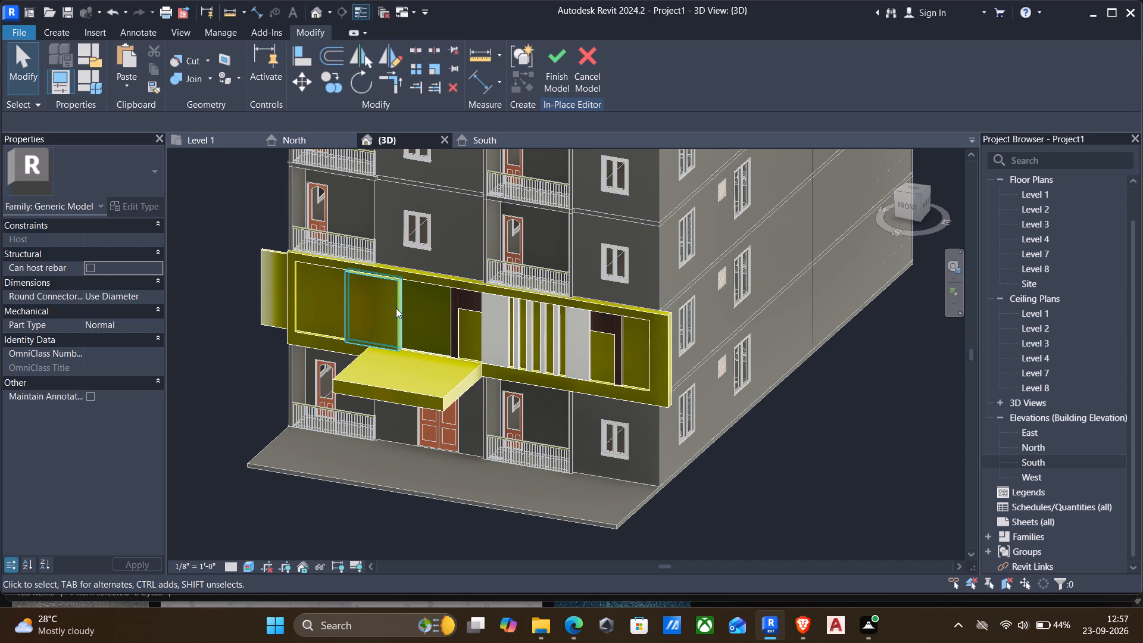
{"action": "key", "text": "a"}
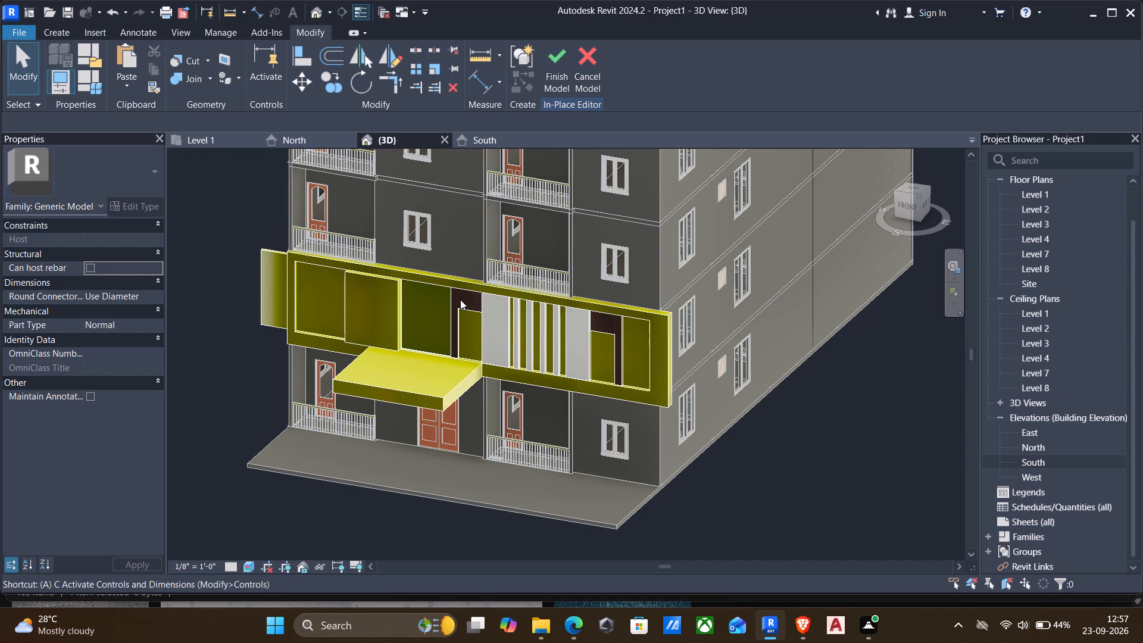
{"action": "key", "text": "l"}
{"action": "left_click", "coordinate": [454, 305]}
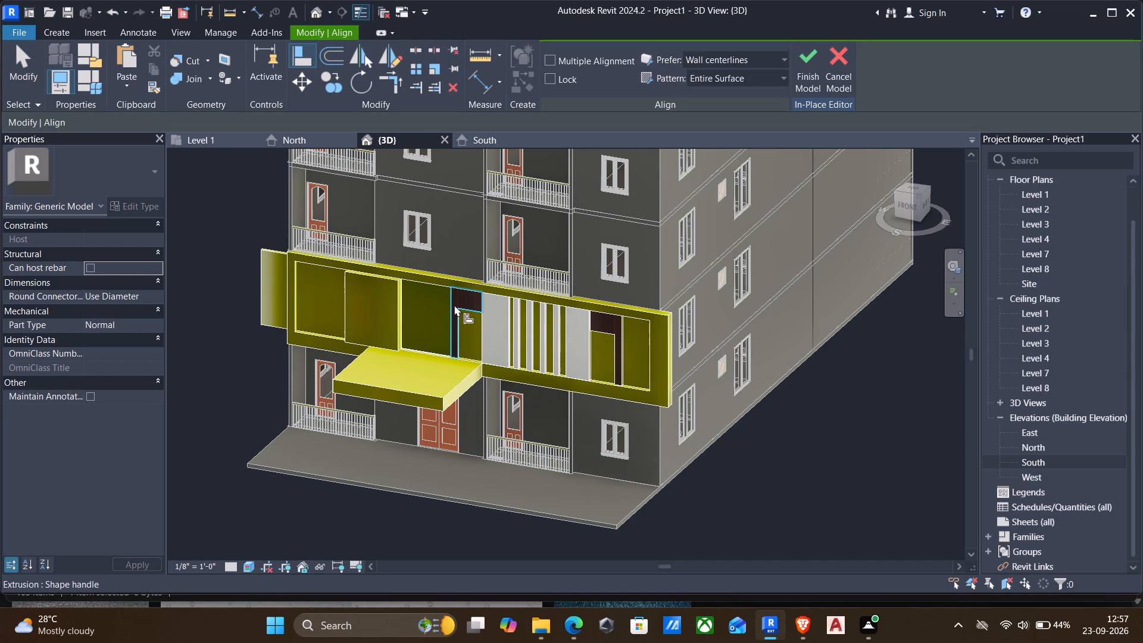
{"action": "left_click", "coordinate": [396, 320]}
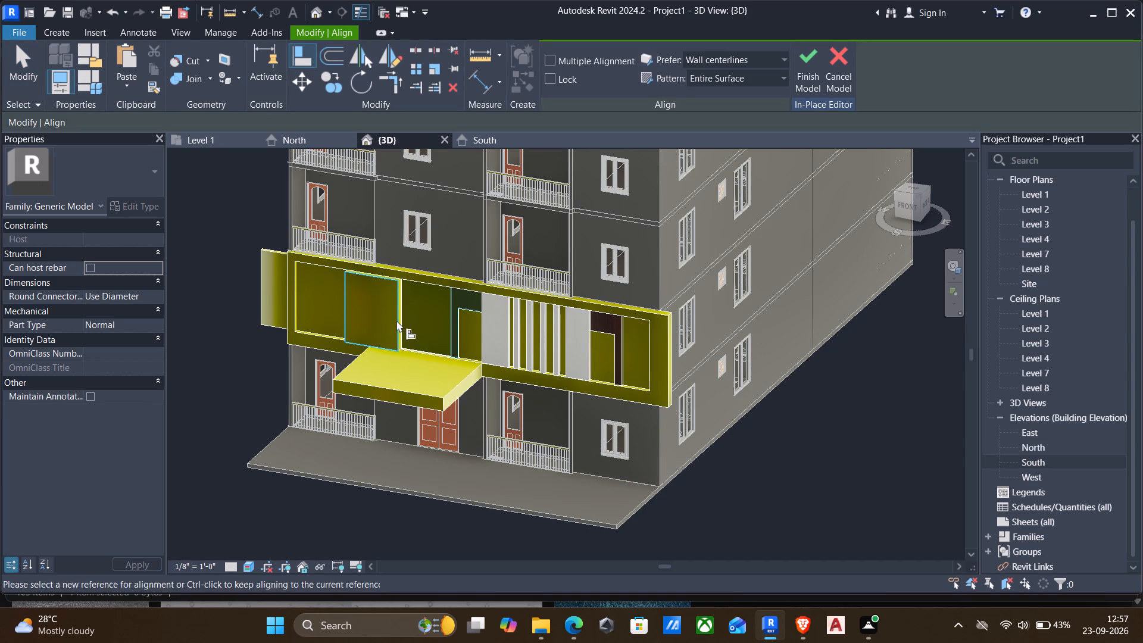
{"action": "key", "text": "Escape"}
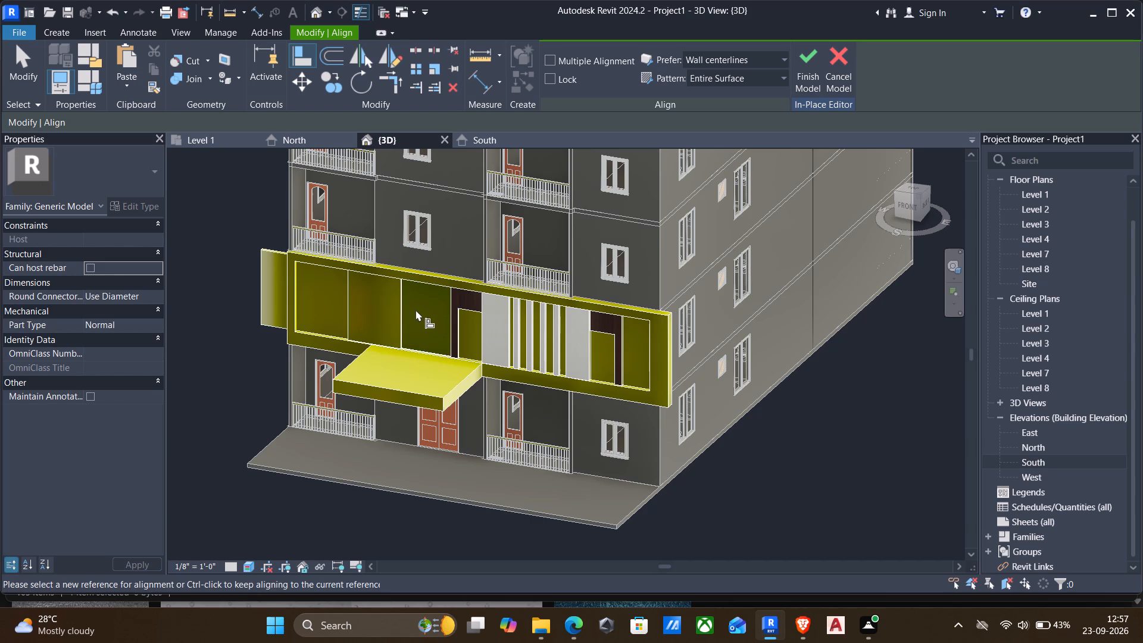
{"action": "middle_click_drag", "start_coordinate": [410, 333], "coordinate": [597, 297], "text": "shift"}
{"action": "key", "text": "Escape"}
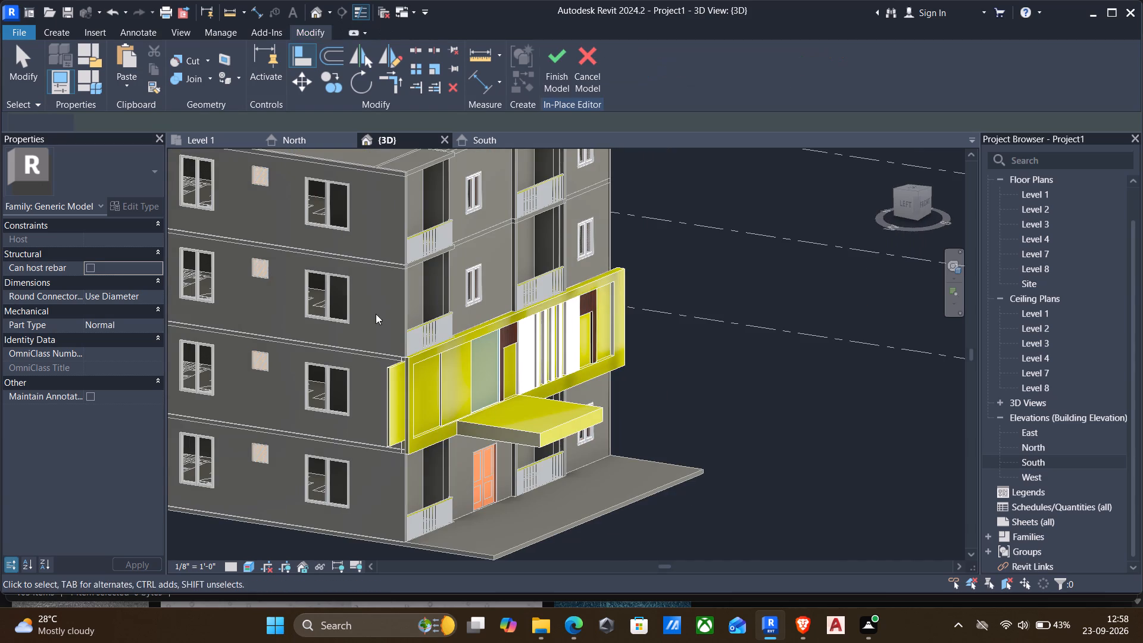
{"action": "scroll", "coordinate": [401, 366], "scroll_direction": "up", "scroll_amount": 4}
{"action": "scroll", "coordinate": [469, 394], "scroll_direction": "up", "scroll_amount": 4}
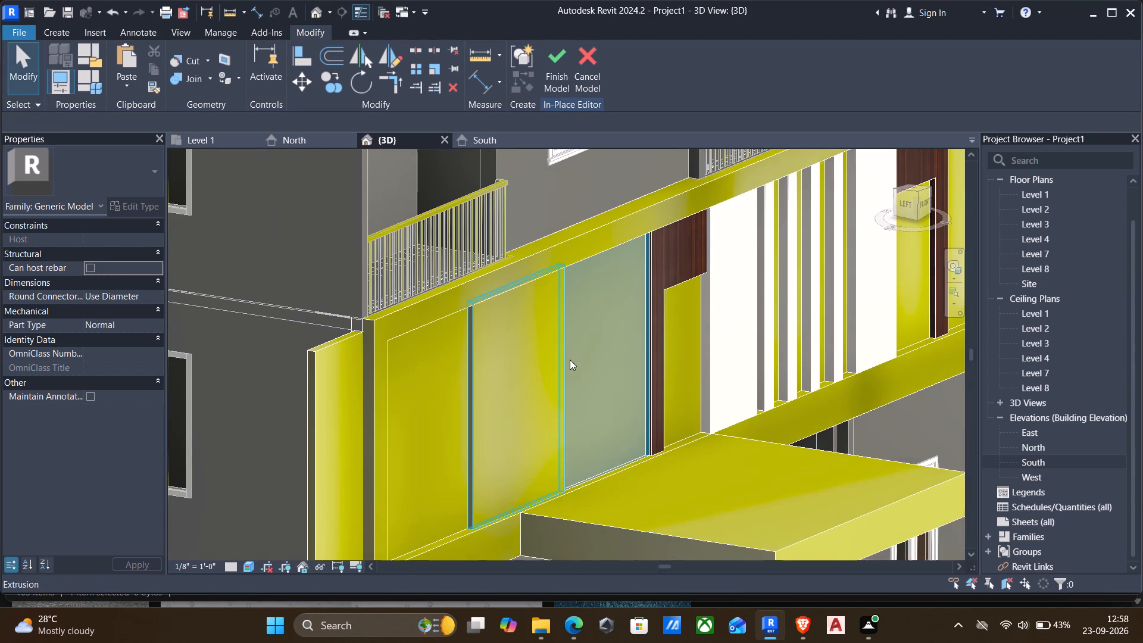
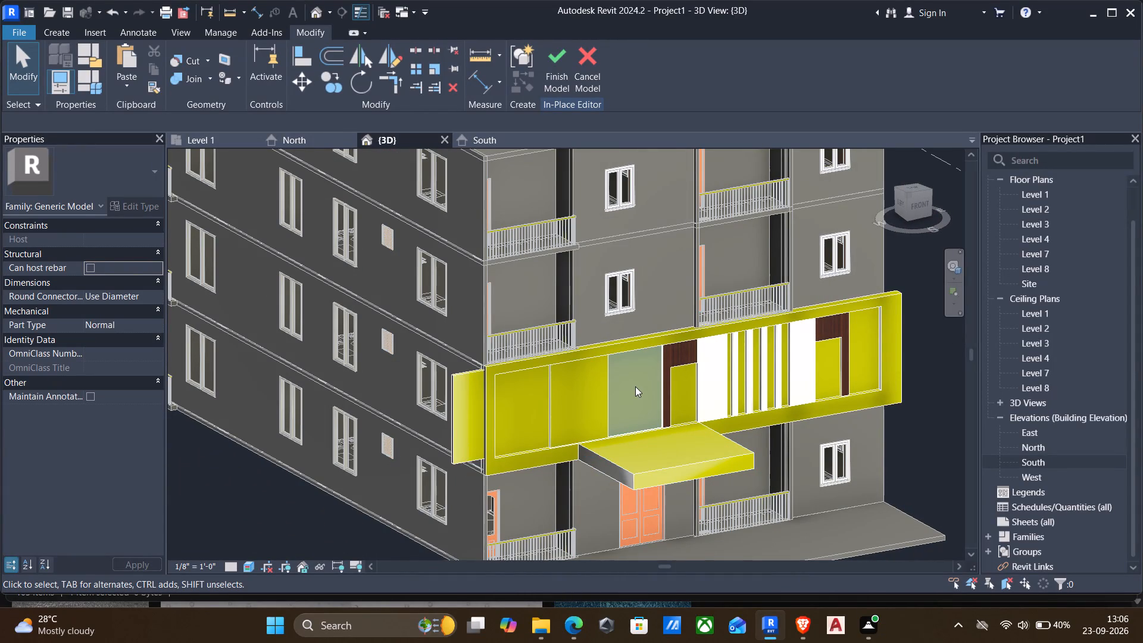
Extrude a small rectangle 1'-0" using the entrance canopy's underside as work plane, sketched at its rear corner on the striped-panel side.
{"action": "middle_click", "coordinate": [704, 479], "text": "shift"}
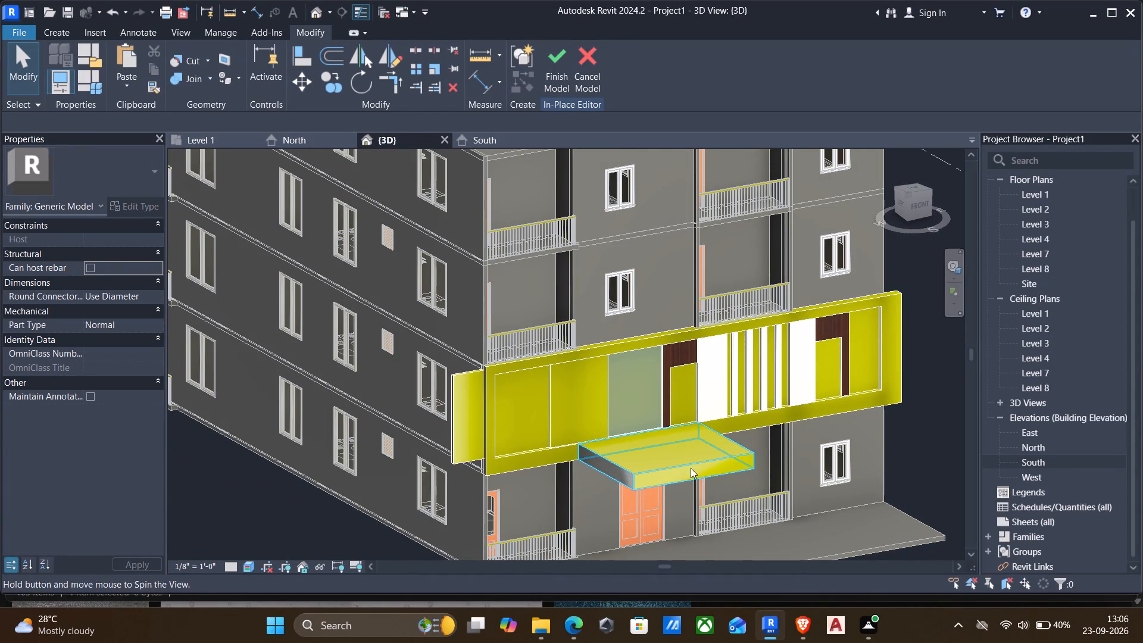
{"action": "scroll", "coordinate": [654, 407], "scroll_direction": "down", "scroll_amount": 3}
{"action": "middle_click_drag", "start_coordinate": [658, 458], "coordinate": [664, 355], "text": "shift"}
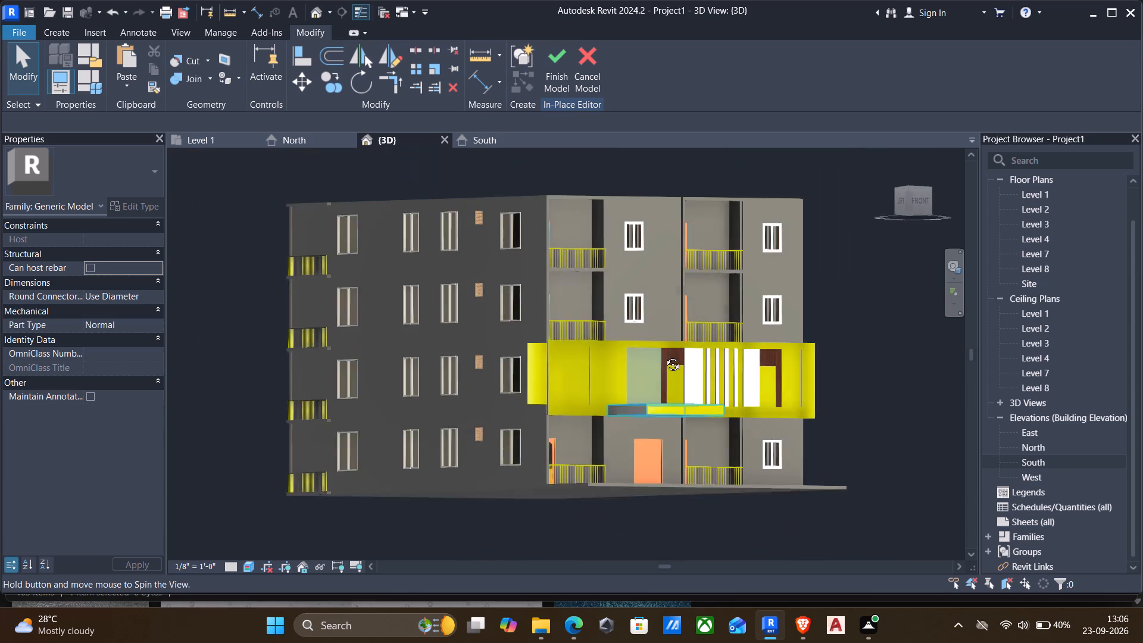
{"action": "middle_click_drag", "start_coordinate": [664, 355], "coordinate": [640, 324], "text": "shift"}
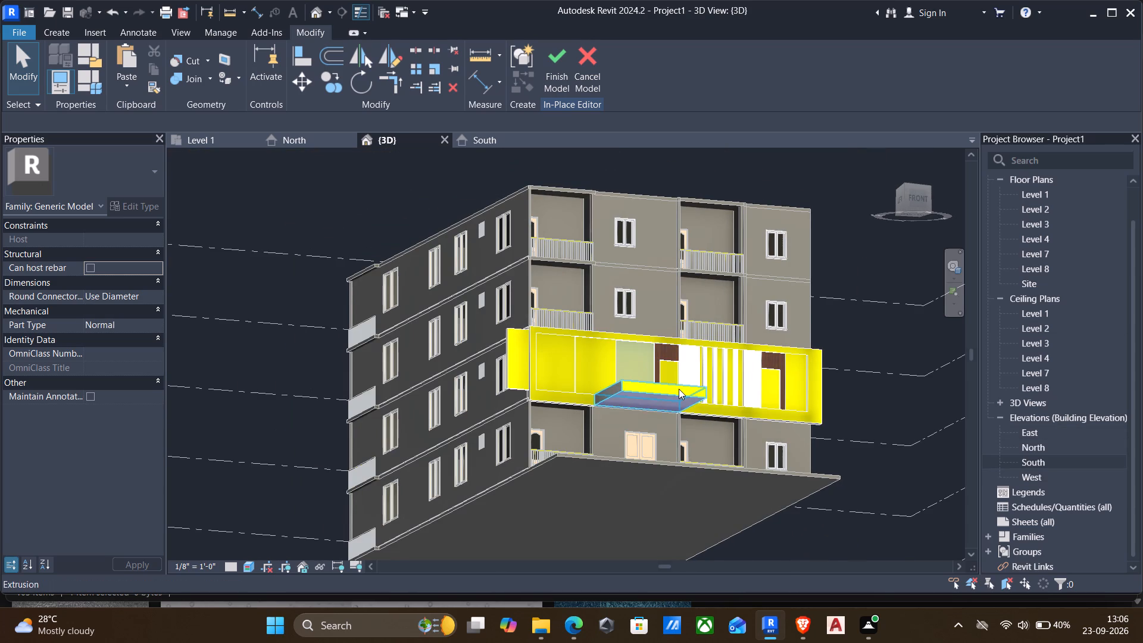
{"action": "scroll", "coordinate": [679, 389], "scroll_direction": "down", "scroll_amount": 1}
{"action": "scroll", "coordinate": [664, 398], "scroll_direction": "up", "scroll_amount": 7}
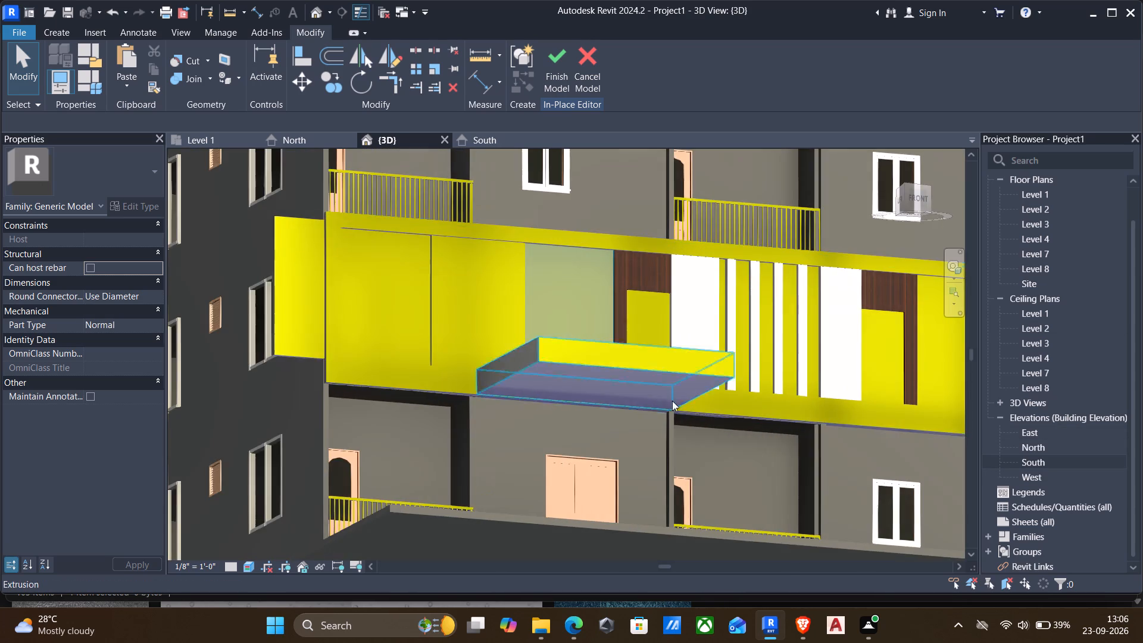
{"action": "left_click", "coordinate": [52, 31]}
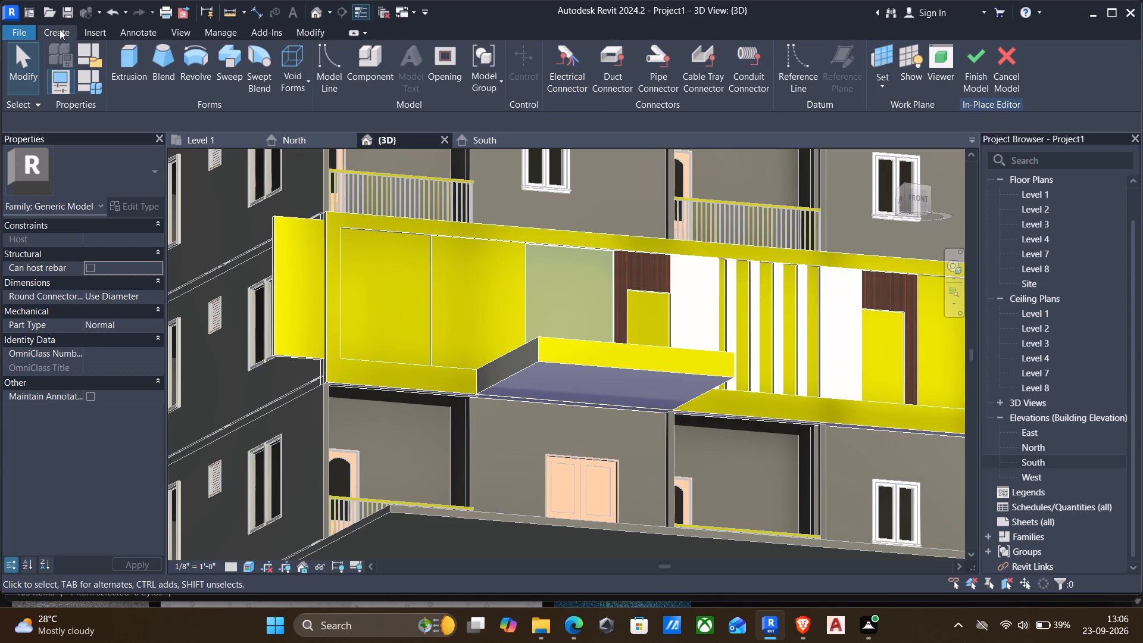
{"action": "left_click", "coordinate": [121, 58]}
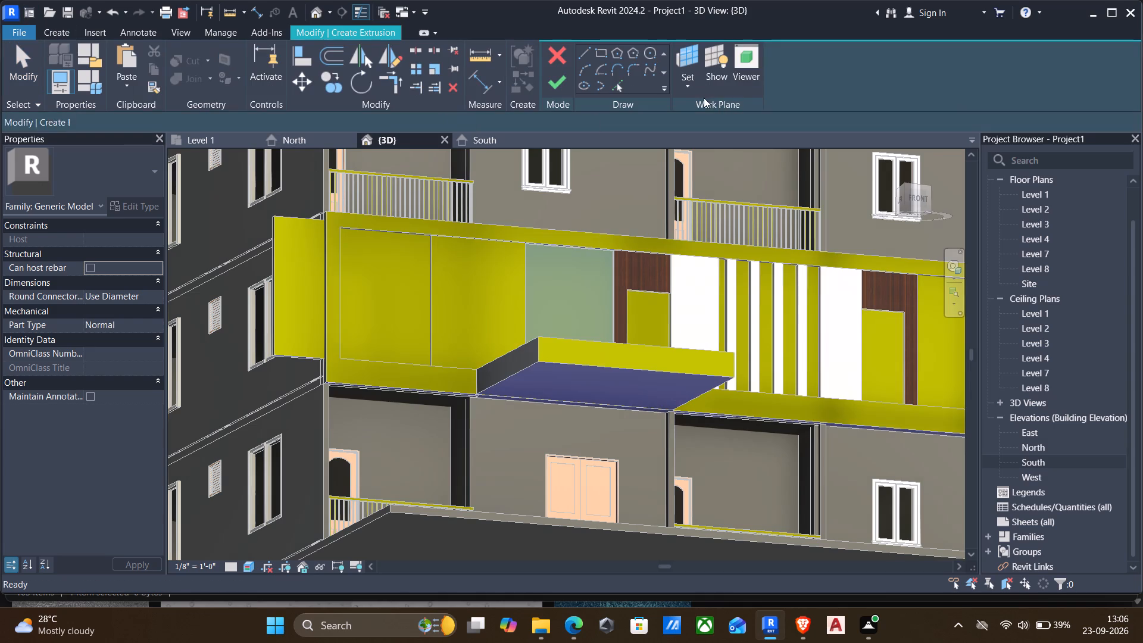
{"action": "left_click", "coordinate": [682, 88]}
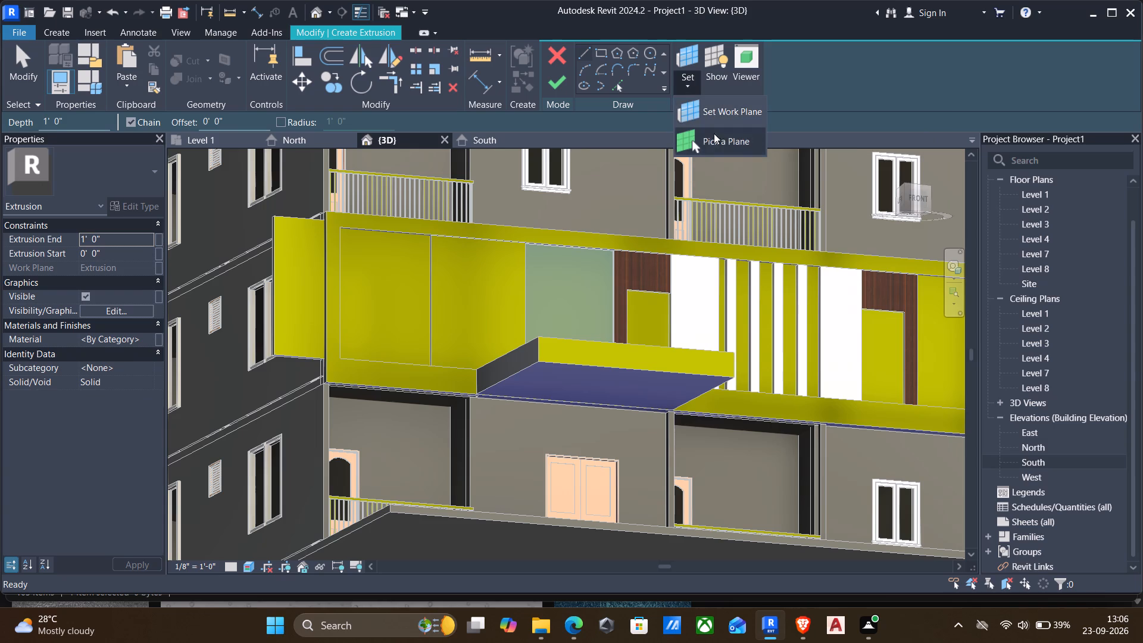
{"action": "left_click", "coordinate": [712, 140]}
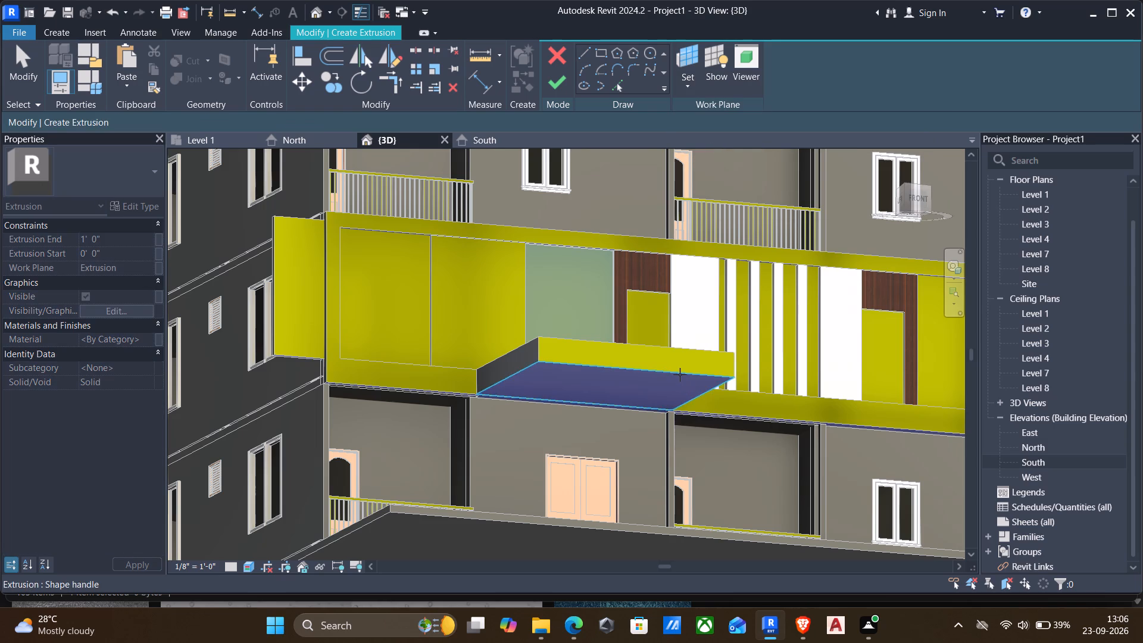
{"action": "left_click", "coordinate": [680, 374]}
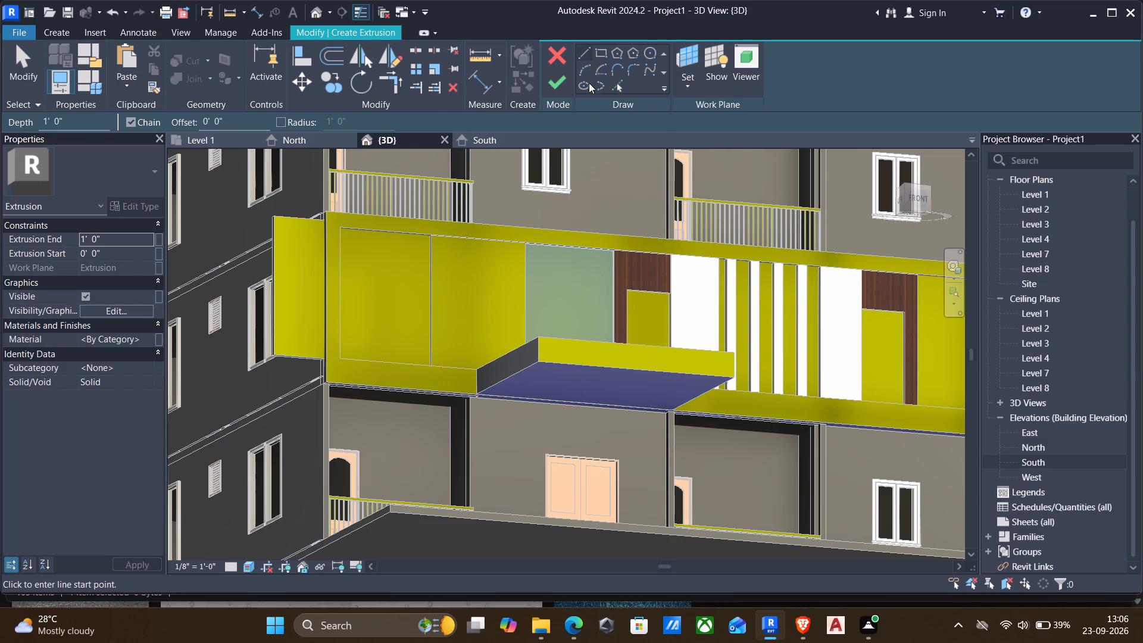
{"action": "left_click", "coordinate": [601, 56]}
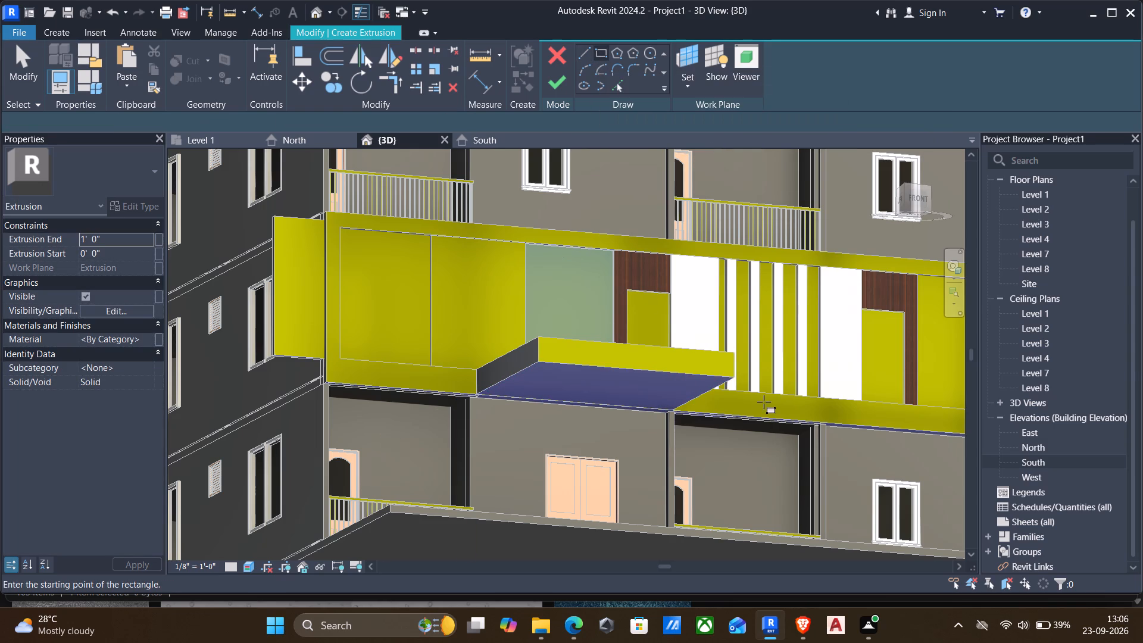
{"action": "scroll", "coordinate": [734, 372], "scroll_direction": "up", "scroll_amount": 8}
{"action": "scroll", "coordinate": [654, 402], "scroll_direction": "up", "scroll_amount": 3}
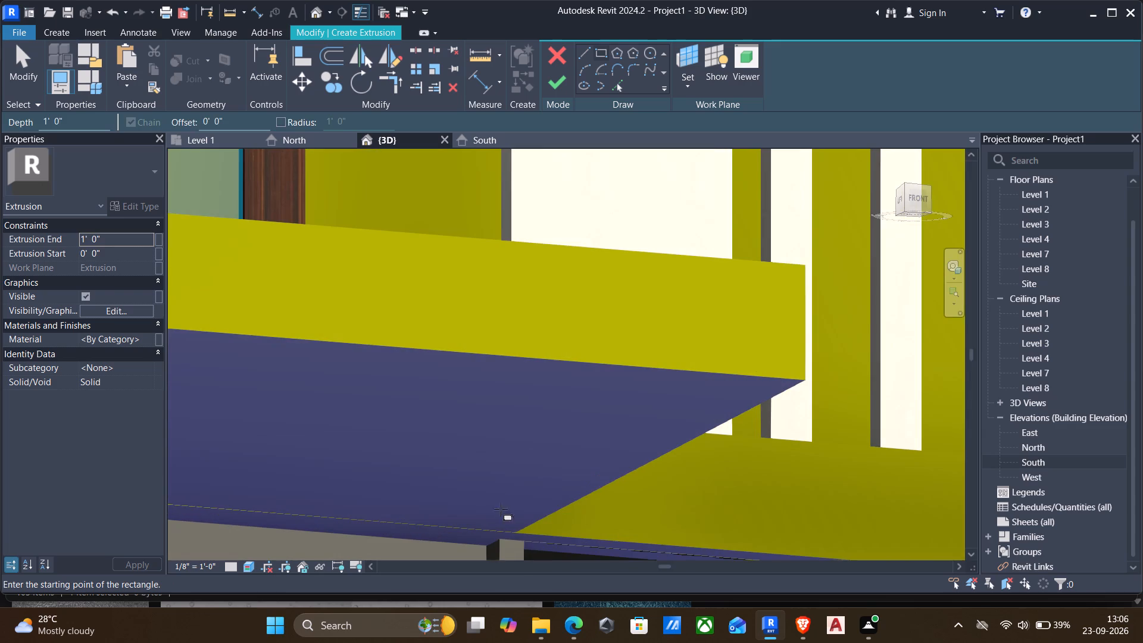
{"action": "scroll", "coordinate": [510, 526], "scroll_direction": "down", "scroll_amount": 1}
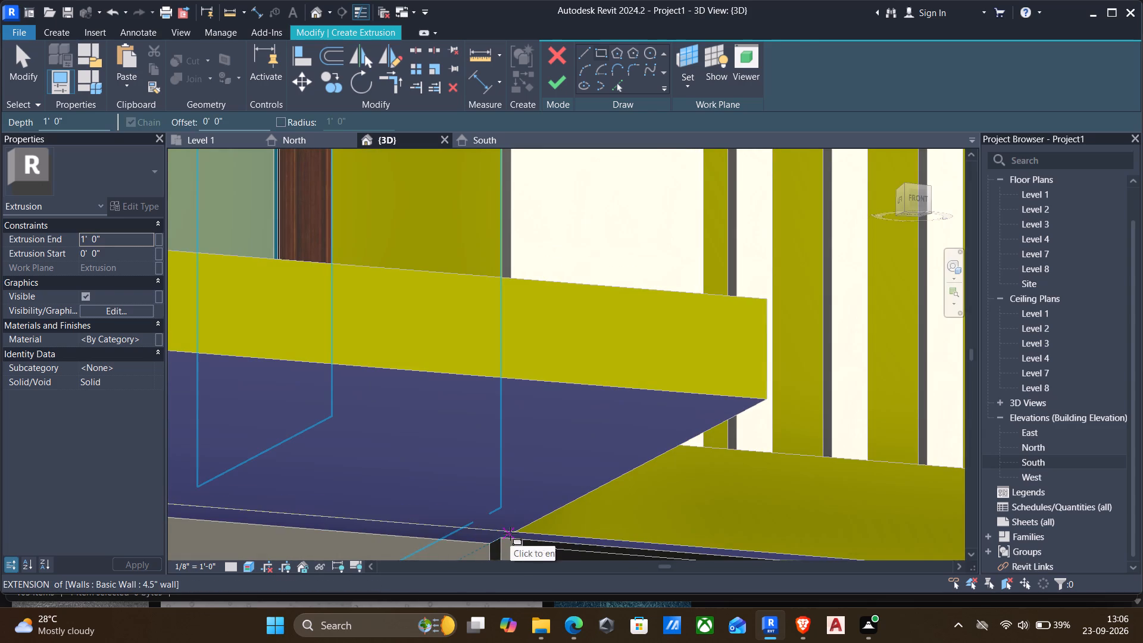
{"action": "left_click", "coordinate": [513, 532]}
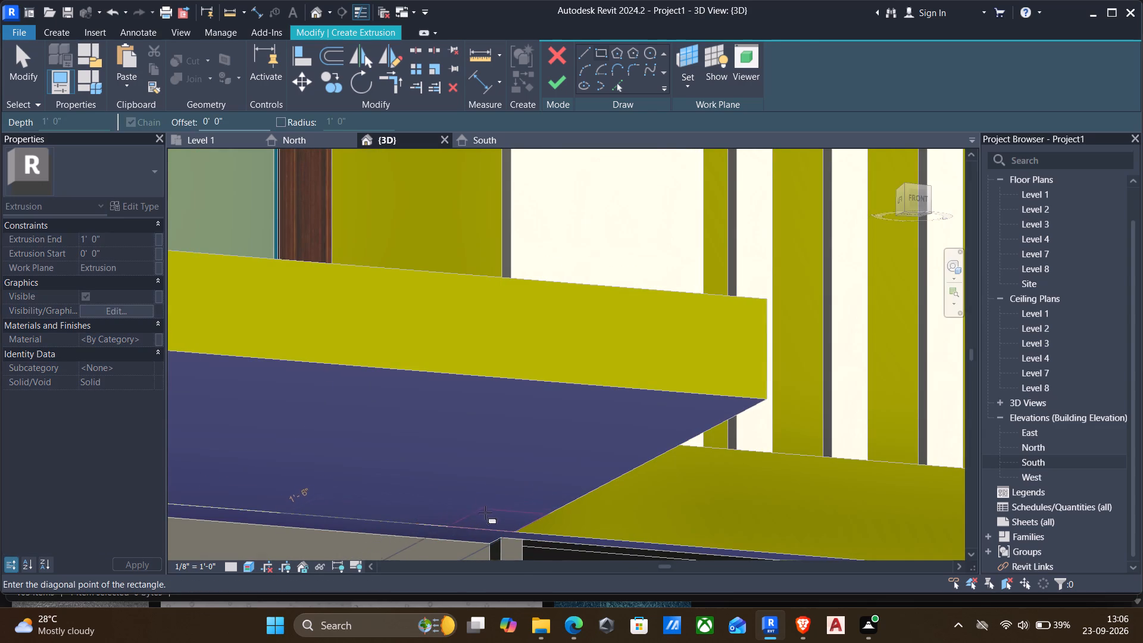
{"action": "left_click", "coordinate": [489, 520]}
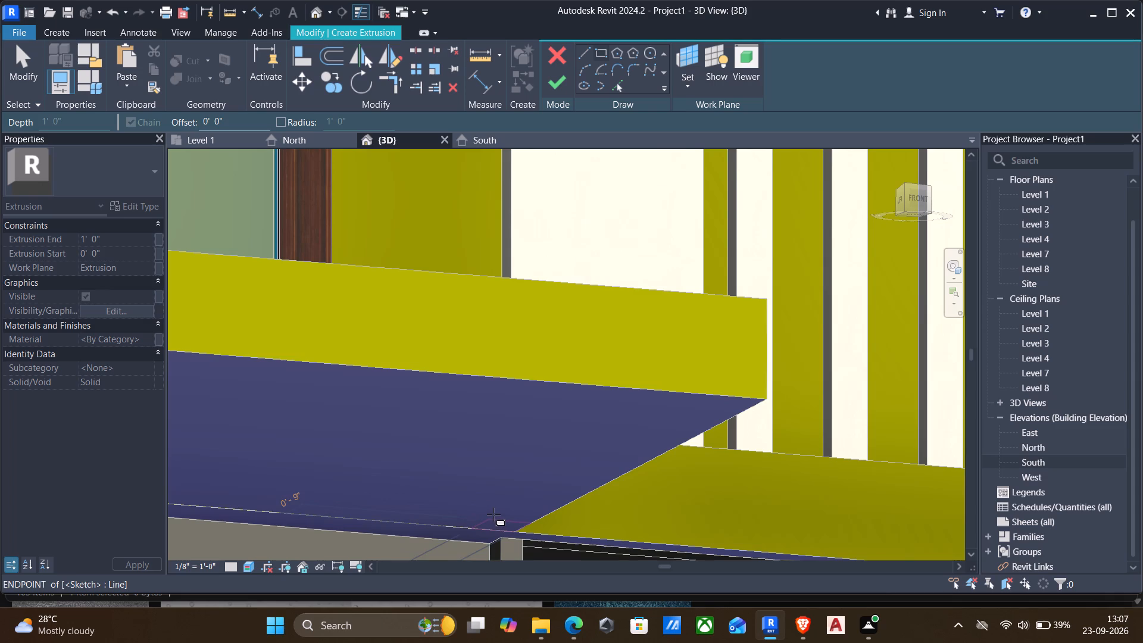
{"action": "key", "text": "Escape"}
{"action": "scroll", "coordinate": [494, 514], "scroll_direction": "down", "scroll_amount": 4}
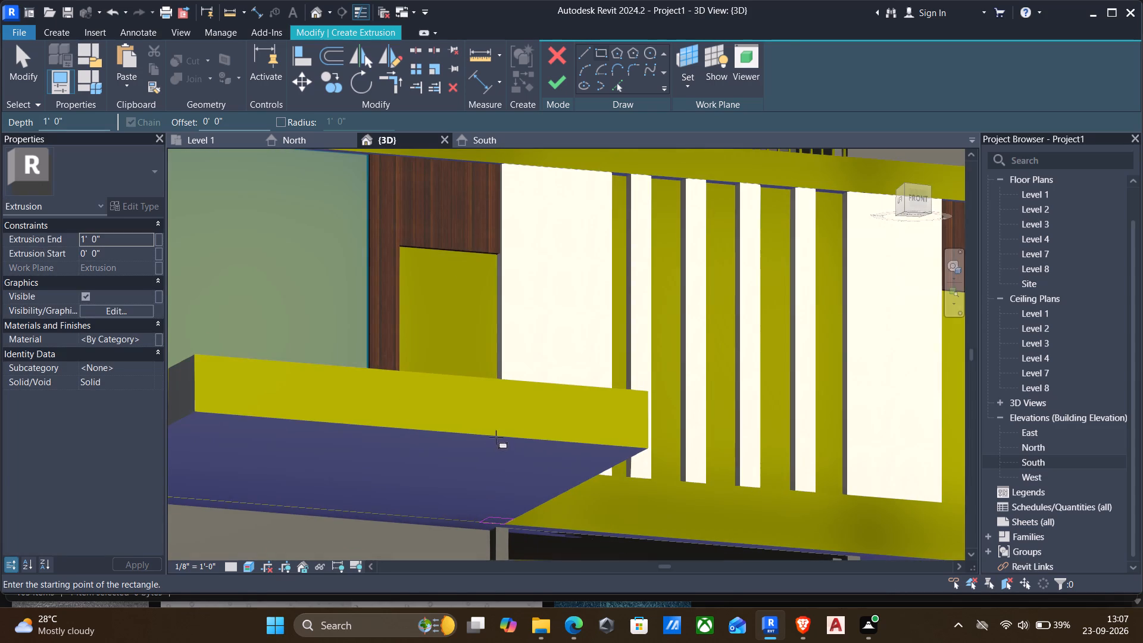
{"action": "scroll", "coordinate": [496, 437], "scroll_direction": "up", "scroll_amount": 1}
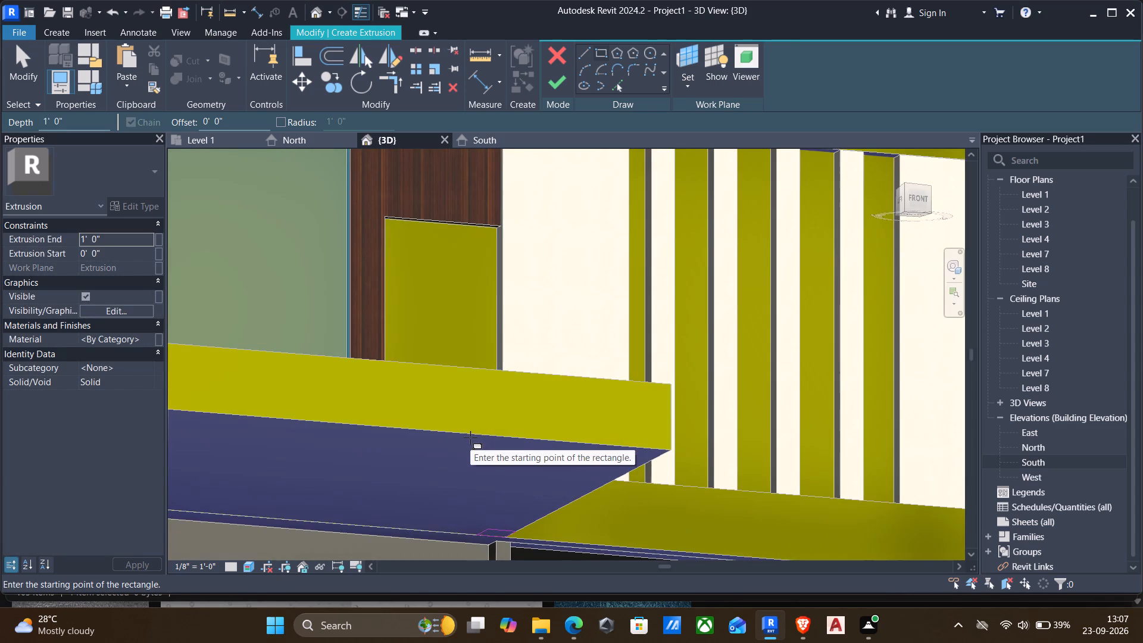
{"action": "key", "text": "Escape"}
{"action": "scroll", "coordinate": [474, 470], "scroll_direction": "down", "scroll_amount": 2}
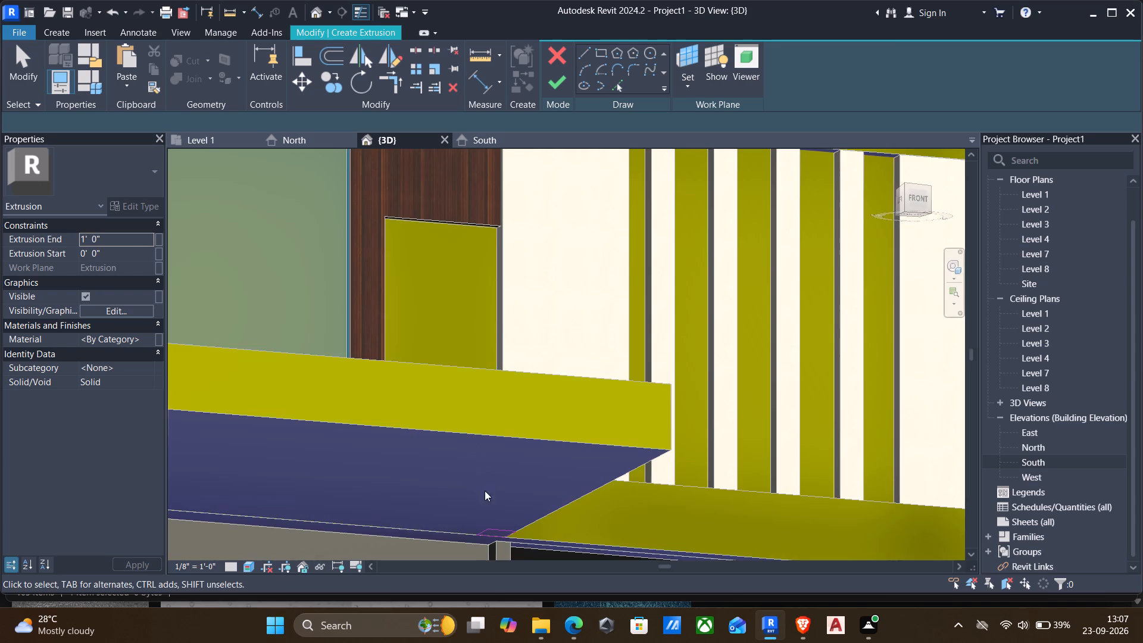
{"action": "middle_click_drag", "start_coordinate": [484, 491], "coordinate": [506, 385]}
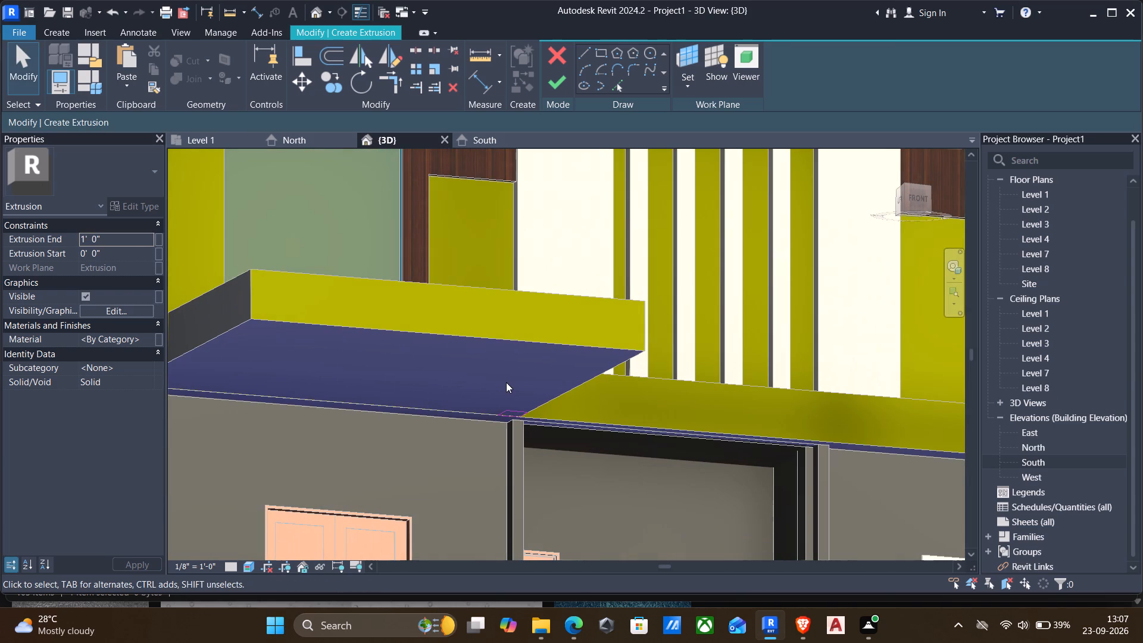
{"action": "left_click", "coordinate": [549, 88]}
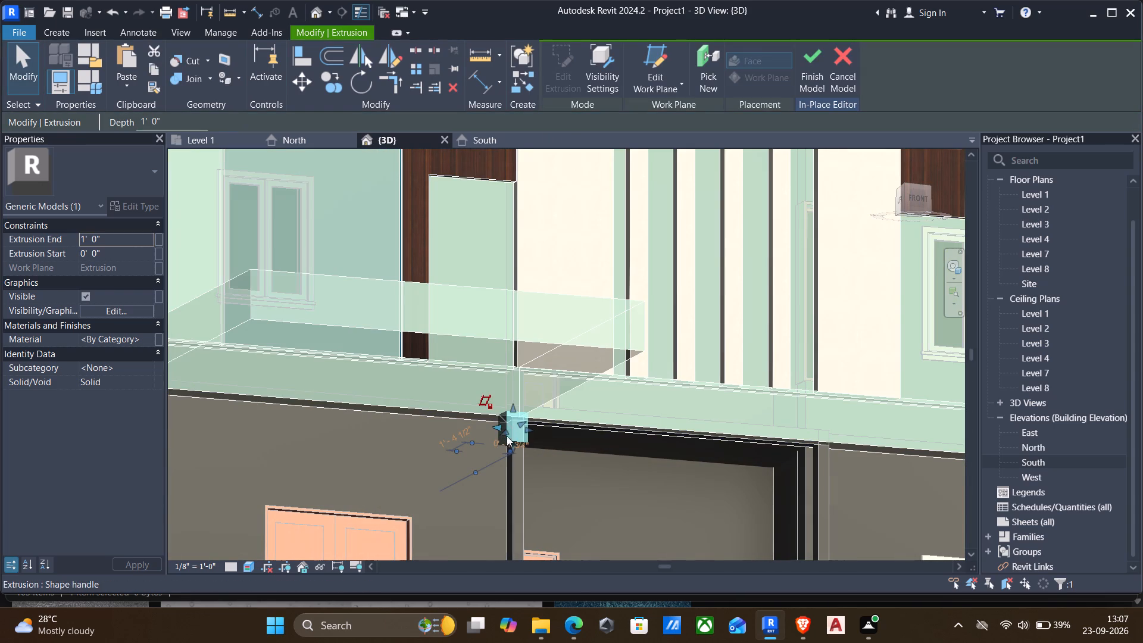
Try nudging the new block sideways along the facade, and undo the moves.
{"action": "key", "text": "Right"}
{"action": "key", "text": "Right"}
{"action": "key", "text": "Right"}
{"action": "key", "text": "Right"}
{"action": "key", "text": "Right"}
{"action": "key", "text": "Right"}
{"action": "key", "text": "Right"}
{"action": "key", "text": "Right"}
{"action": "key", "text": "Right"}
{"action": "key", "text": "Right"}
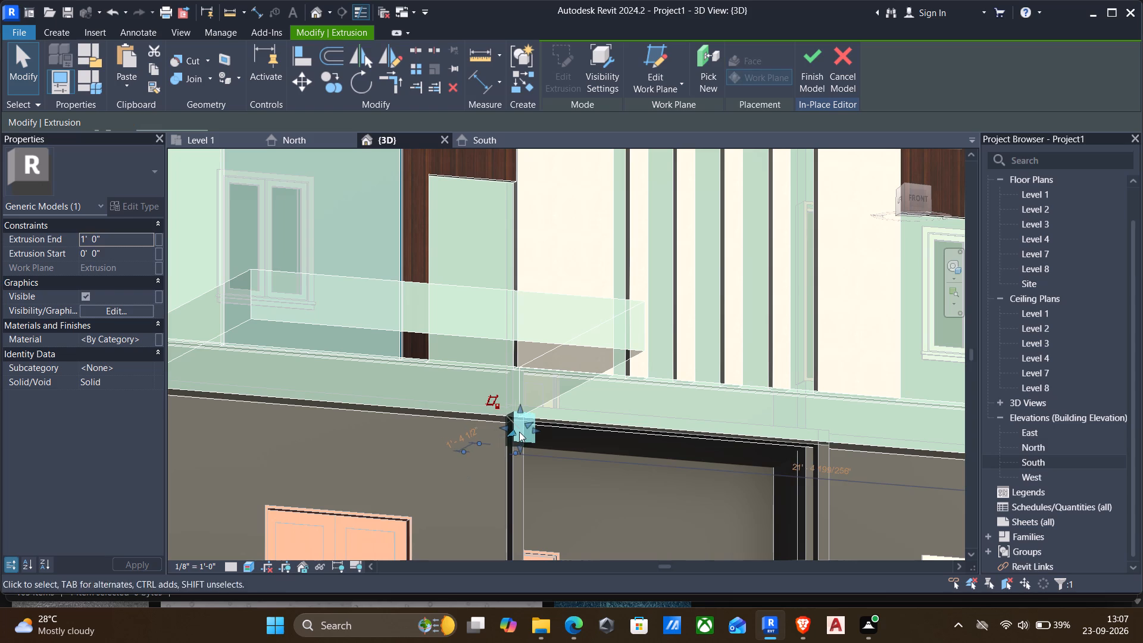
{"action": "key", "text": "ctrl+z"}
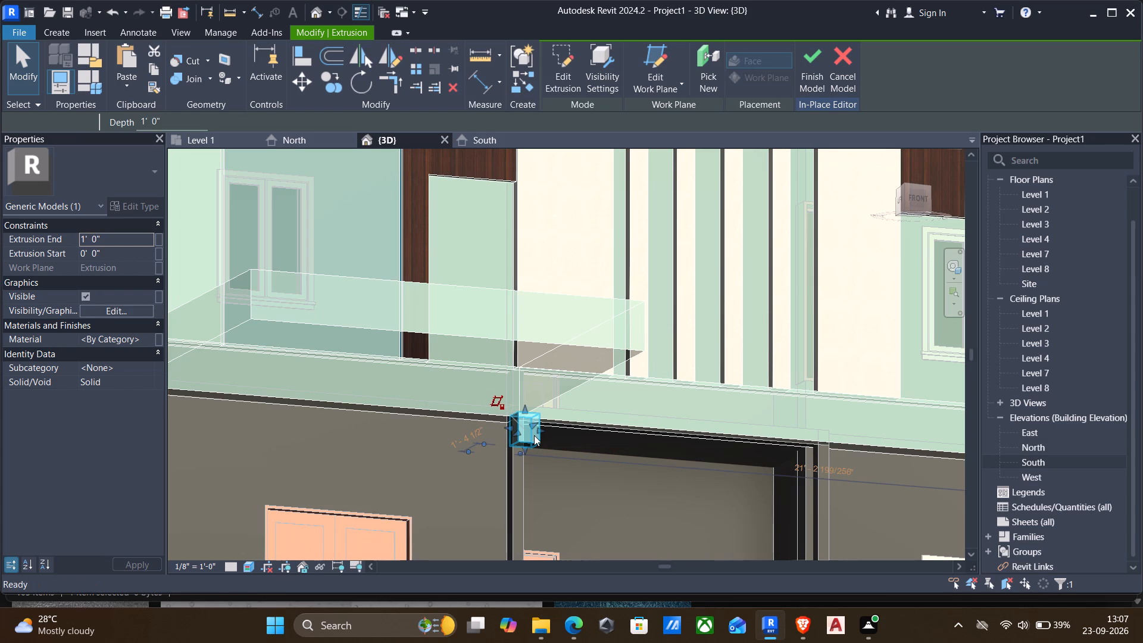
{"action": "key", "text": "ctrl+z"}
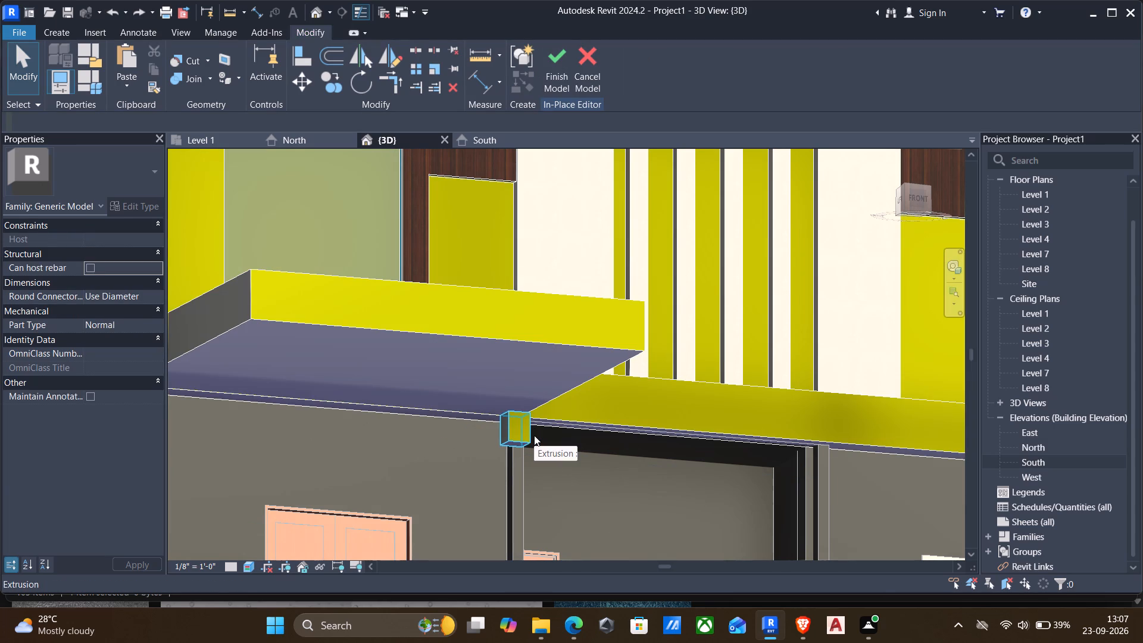
Nudge the small block outward along the canopy's side edge to beneath its front corner, about 10'-10 1/2" from the wall.
{"action": "key", "text": "Down"}
{"action": "key", "text": "Down"}
{"action": "key", "text": "Down"}
{"action": "key", "text": "Down"}
{"action": "key", "text": "Down"}
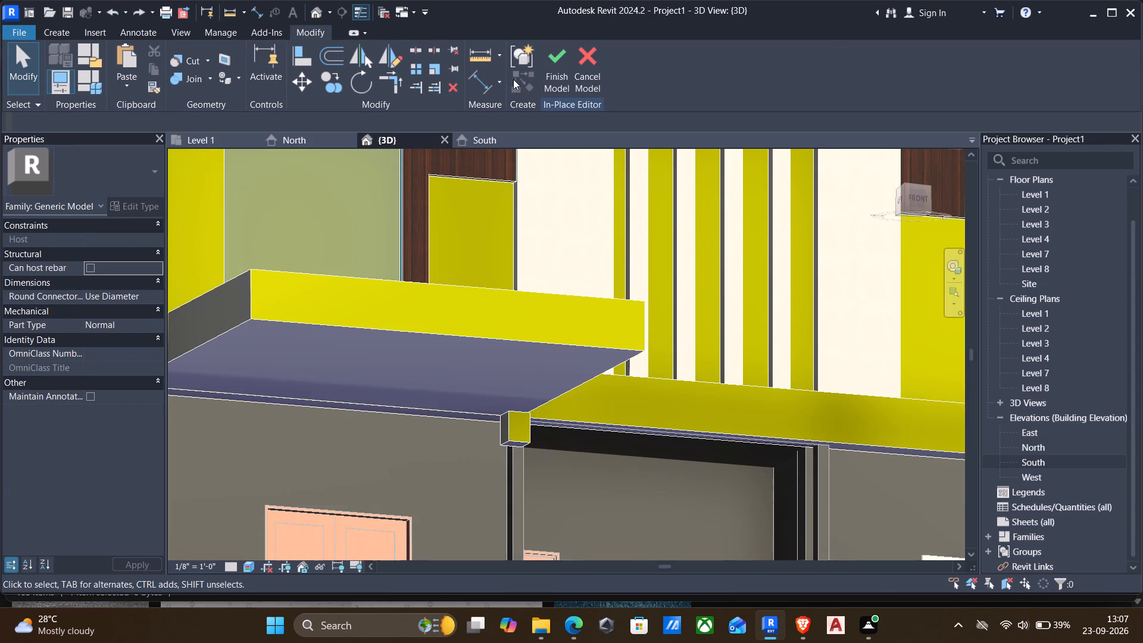
{"action": "left_click", "coordinate": [504, 436]}
{"action": "key", "text": "Down"}
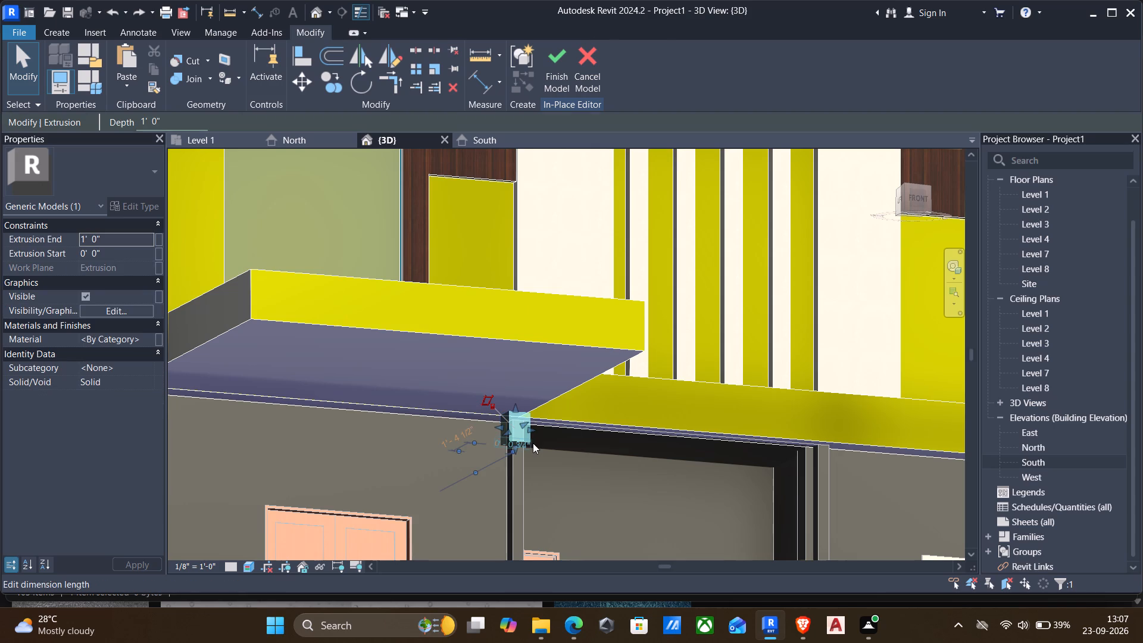
{"action": "key", "text": "Down"}
{"action": "key", "text": "Up"}
{"action": "key", "text": "Up"}
{"action": "key", "text": "Up"}
{"action": "key", "text": "Up"}
{"action": "key", "text": "Up"}
{"action": "key", "text": "Up"}
{"action": "key", "text": "Up"}
{"action": "key", "text": "Up"}
{"action": "key", "text": "Up"}
{"action": "key", "text": "Up"}
{"action": "key", "text": "Up"}
{"action": "key", "text": "Up"}
{"action": "key", "text": "Up"}
{"action": "key", "text": "Up"}
{"action": "key", "text": "Up"}
{"action": "key", "text": "Up"}
{"action": "key", "text": "Up"}
{"action": "key", "text": "Up"}
{"action": "key", "text": "Up"}
{"action": "key", "text": "Up"}
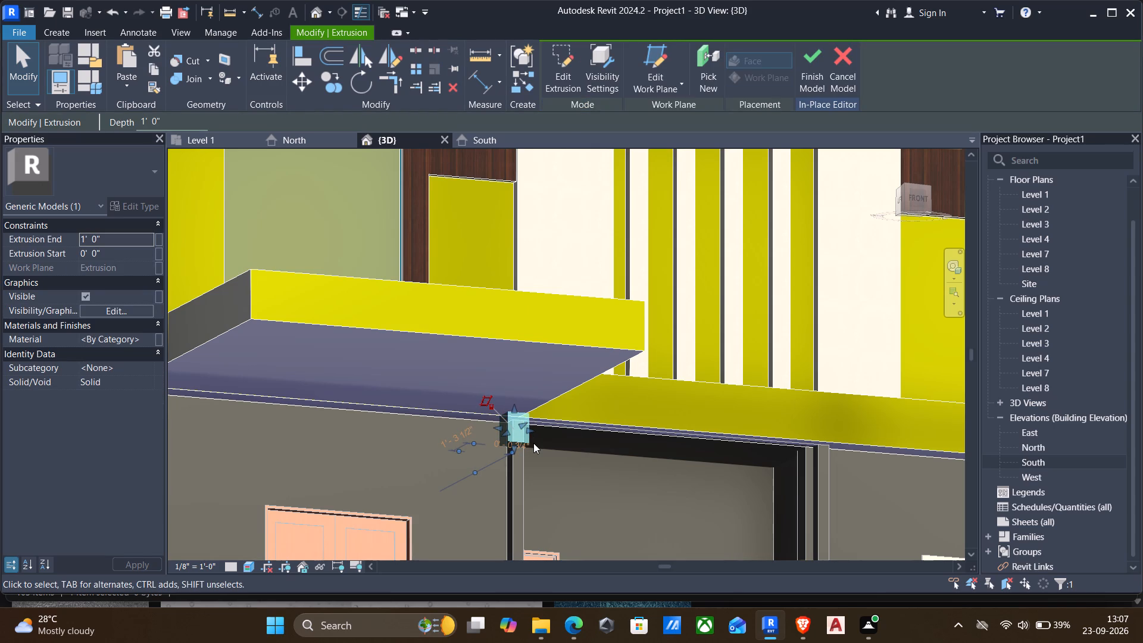
{"action": "key", "text": "Up"}
{"action": "key", "text": "Up"}
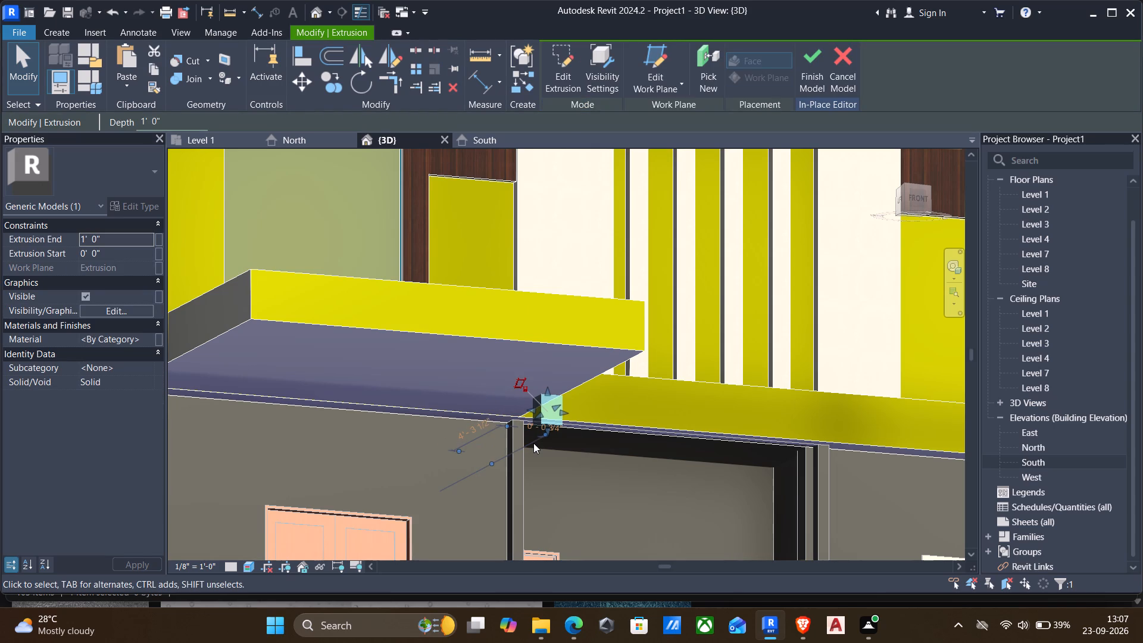
{"action": "scroll", "coordinate": [533, 443], "scroll_direction": "down", "scroll_amount": 3}
{"action": "middle_click_drag", "start_coordinate": [622, 445], "coordinate": [541, 485], "text": "shift"}
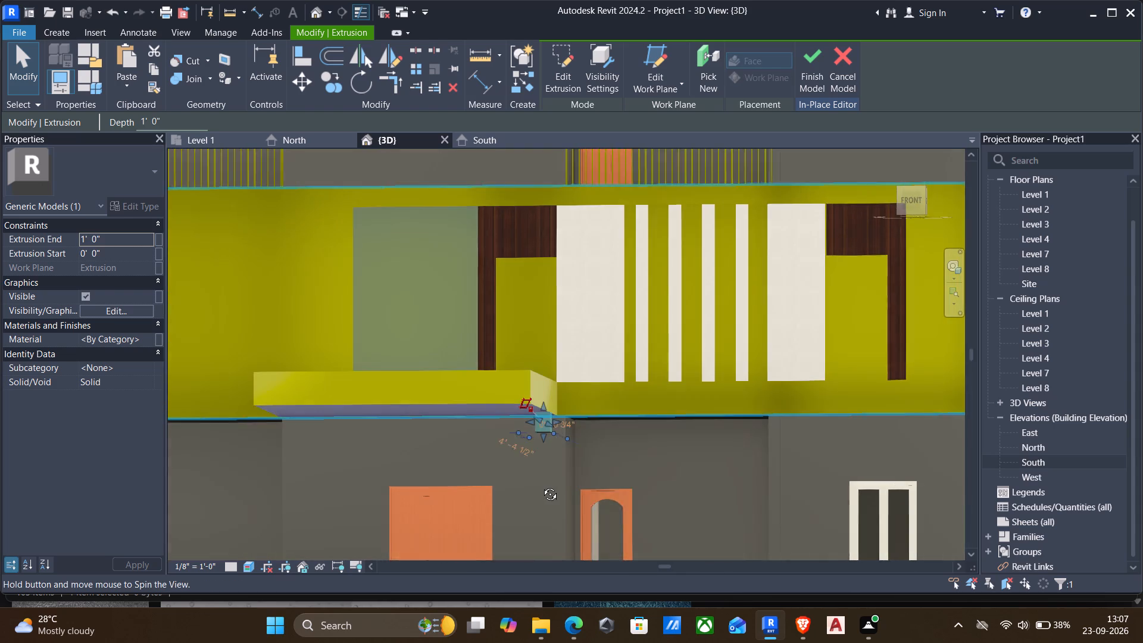
{"action": "middle_click_drag", "start_coordinate": [541, 485], "coordinate": [514, 514], "text": "shift"}
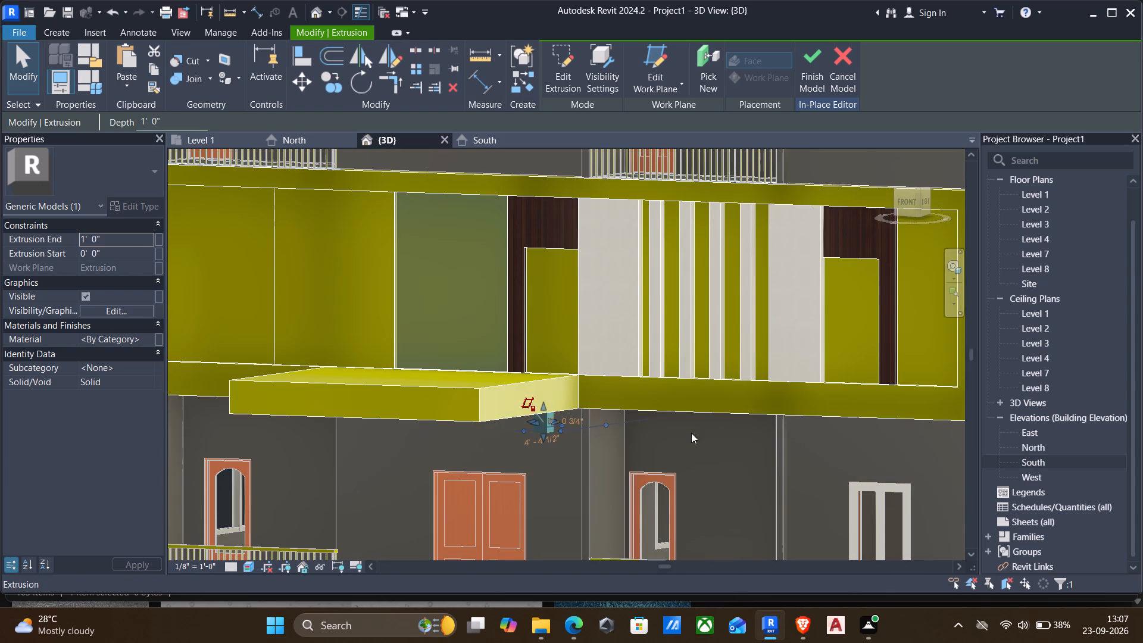
{"action": "middle_click_drag", "start_coordinate": [650, 453], "coordinate": [610, 488], "text": "shift"}
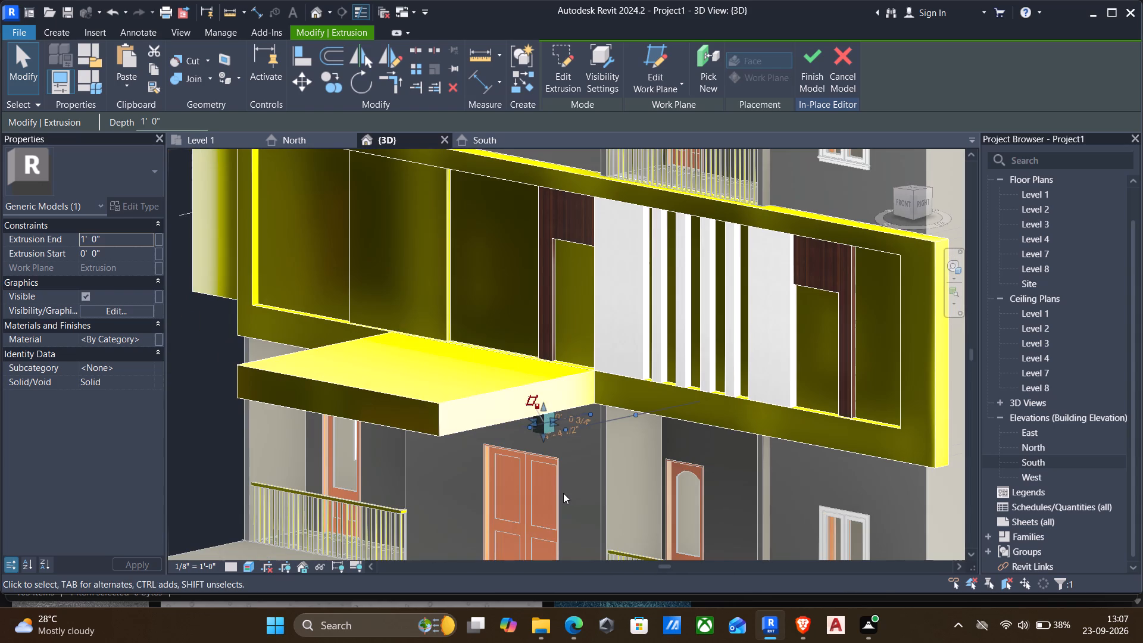
{"action": "key", "text": "Down"}
{"action": "key", "text": "Down"}
{"action": "key", "text": "Down"}
{"action": "key", "text": "Down"}
{"action": "key", "text": "Down"}
{"action": "key", "text": "Down"}
{"action": "key", "text": "Down"}
{"action": "key", "text": "Down"}
{"action": "key", "text": "Down"}
{"action": "key", "text": "Down"}
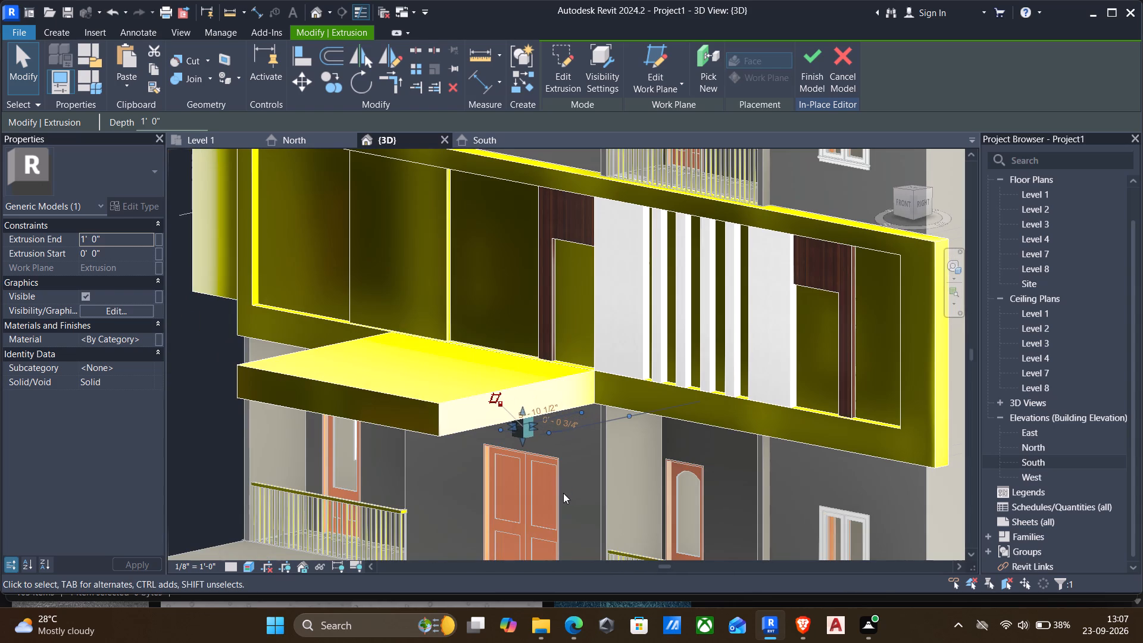
{"action": "key", "text": "Down"}
{"action": "key", "text": "Down"}
{"action": "key", "text": "Down"}
{"action": "key", "text": "Down"}
{"action": "key", "text": "Down"}
{"action": "key", "text": "Down"}
{"action": "key", "text": "Down"}
{"action": "key", "text": "Down"}
{"action": "key", "text": "Down"}
{"action": "key", "text": "Down"}
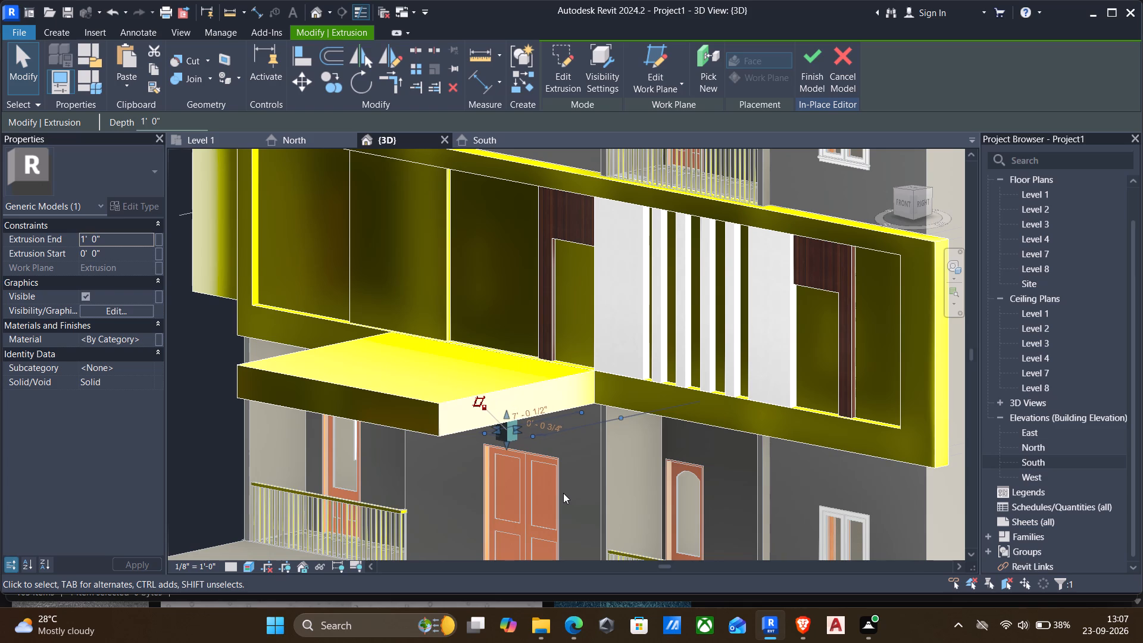
{"action": "key", "text": "Down"}
{"action": "key", "text": "Down"}
{"action": "key", "text": "Down"}
{"action": "key", "text": "Down"}
{"action": "key", "text": "Down"}
{"action": "key", "text": "Down"}
{"action": "key", "text": "Down"}
{"action": "key", "text": "Down"}
{"action": "key", "text": "Down"}
{"action": "key", "text": "Down"}
{"action": "key", "text": "Down"}
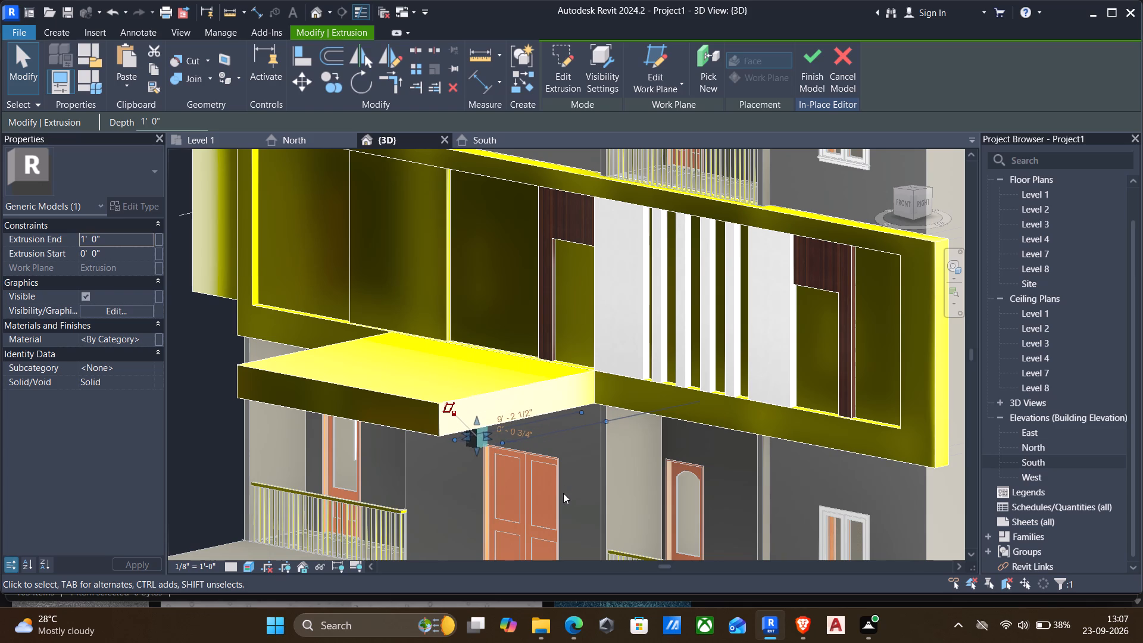
{"action": "key", "text": "Down"}
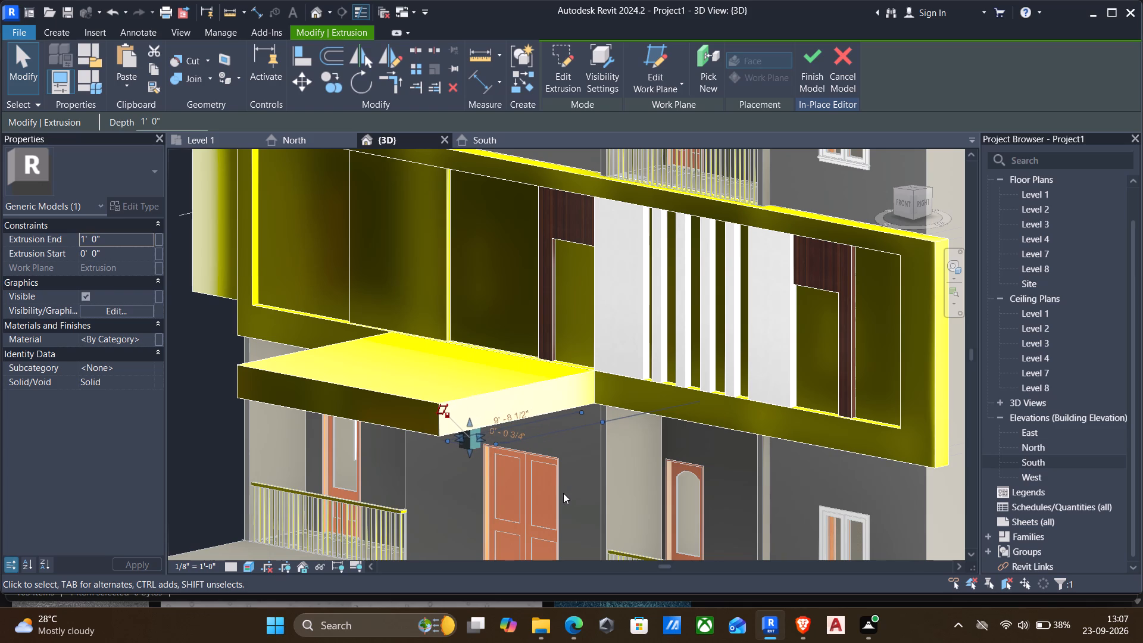
{"action": "key", "text": "Down"}
{"action": "key", "text": "Down"}
{"action": "key", "text": "Down"}
{"action": "key", "text": "Down"}
{"action": "key", "text": "Down"}
{"action": "key", "text": "Down"}
{"action": "key", "text": "Down"}
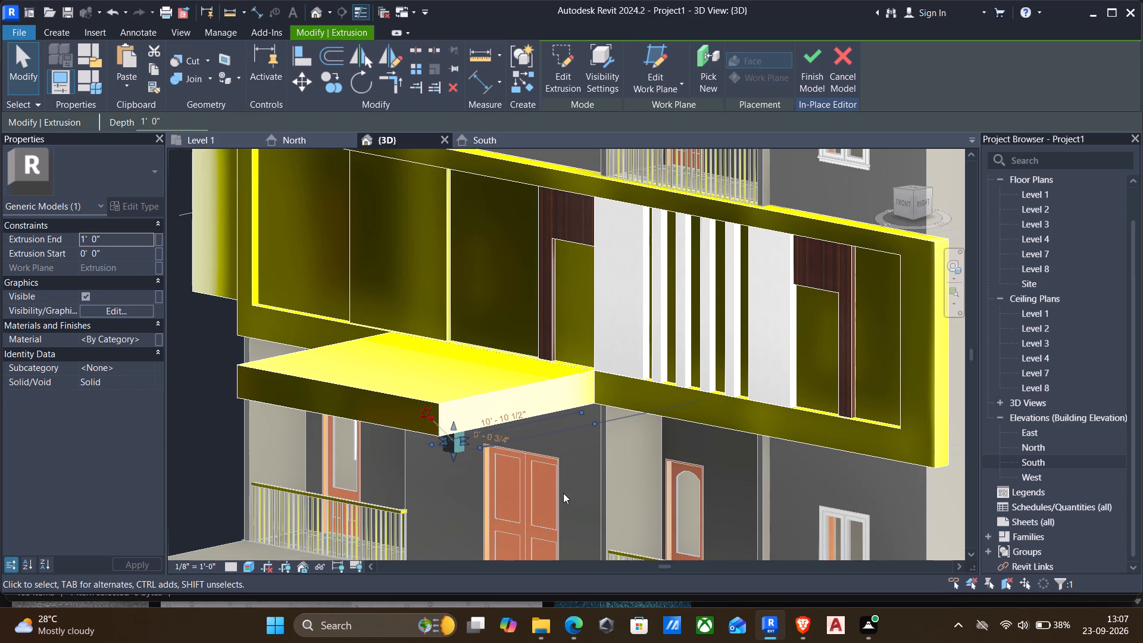
{"action": "key", "text": "Escape"}
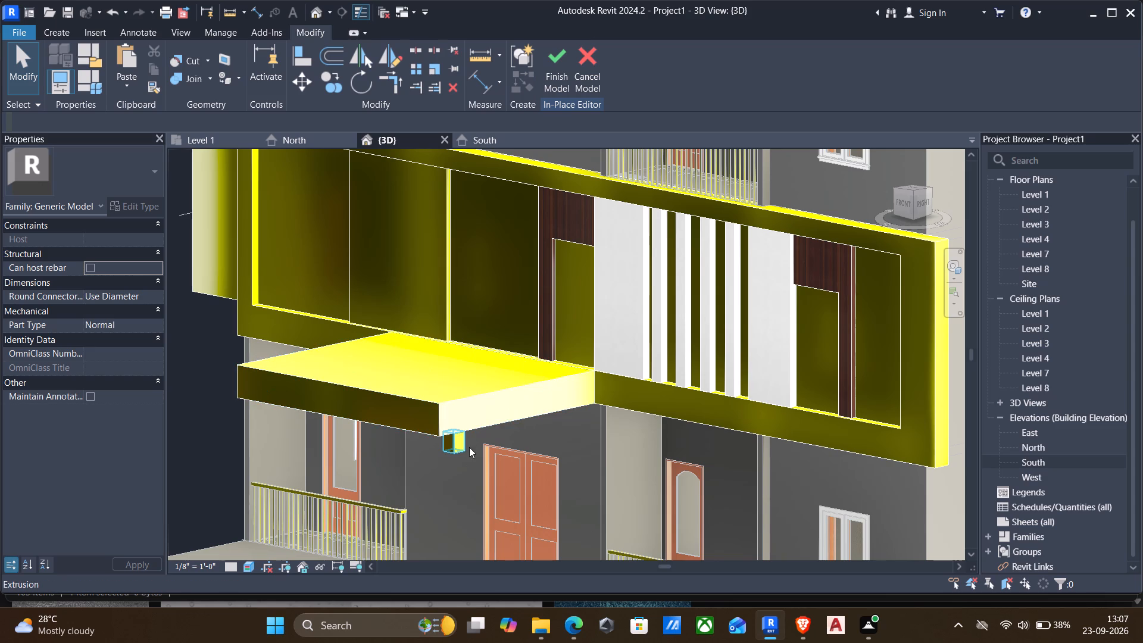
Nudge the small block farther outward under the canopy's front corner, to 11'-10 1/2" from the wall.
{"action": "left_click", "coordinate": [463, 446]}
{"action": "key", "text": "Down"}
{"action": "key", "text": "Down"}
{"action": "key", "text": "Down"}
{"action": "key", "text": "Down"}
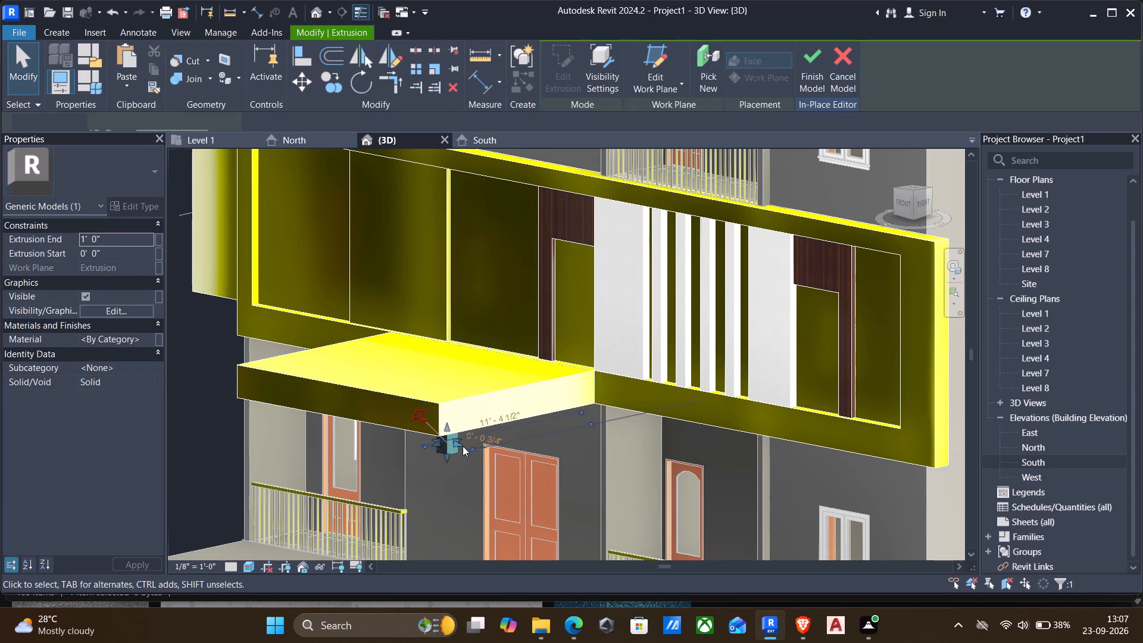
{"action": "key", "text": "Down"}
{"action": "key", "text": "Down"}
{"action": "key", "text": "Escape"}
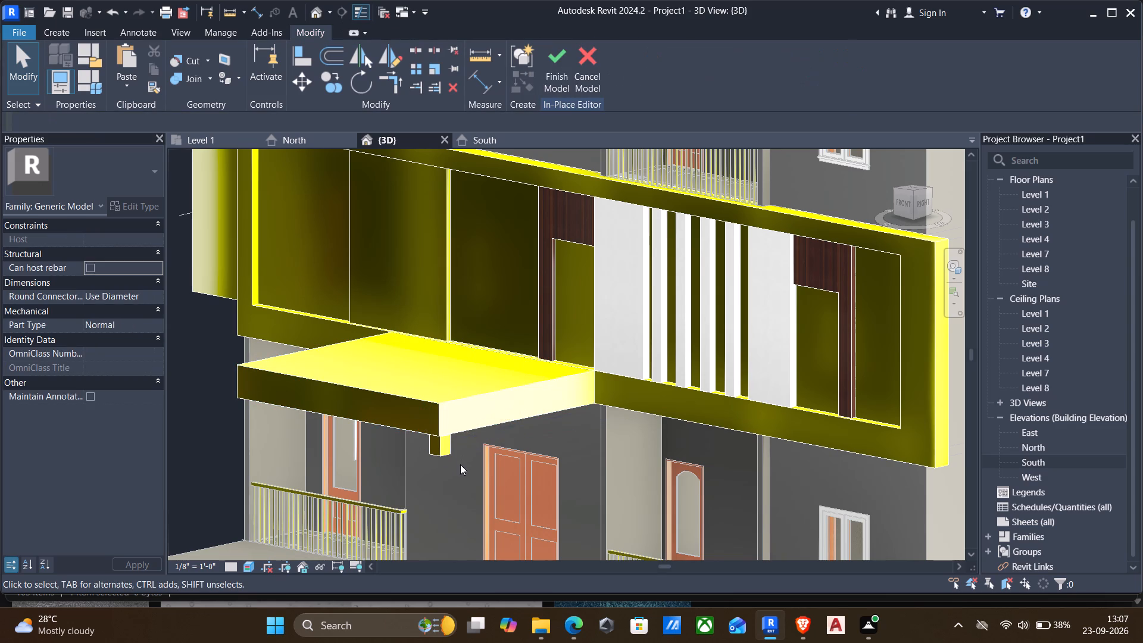
Examine the block's position under the entrance canopy from below, from the front and from the building's side.
{"action": "middle_click_drag", "start_coordinate": [460, 465], "coordinate": [492, 353], "text": "shift"}
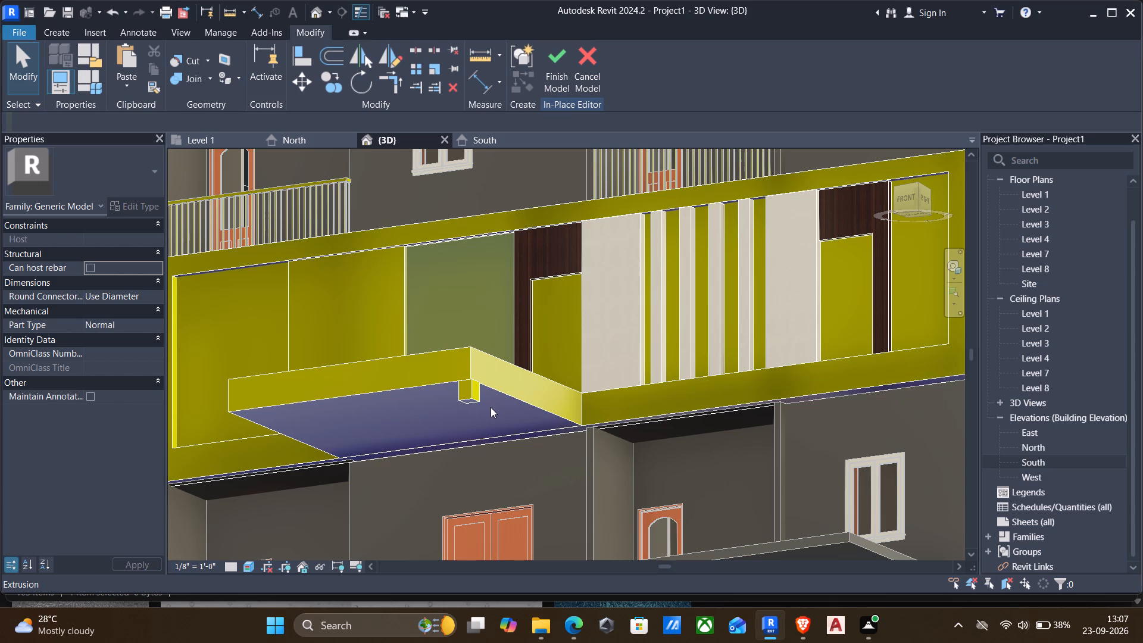
{"action": "scroll", "coordinate": [523, 423], "scroll_direction": "down", "scroll_amount": 2}
{"action": "middle_click_drag", "start_coordinate": [602, 414], "coordinate": [586, 423], "text": "shift"}
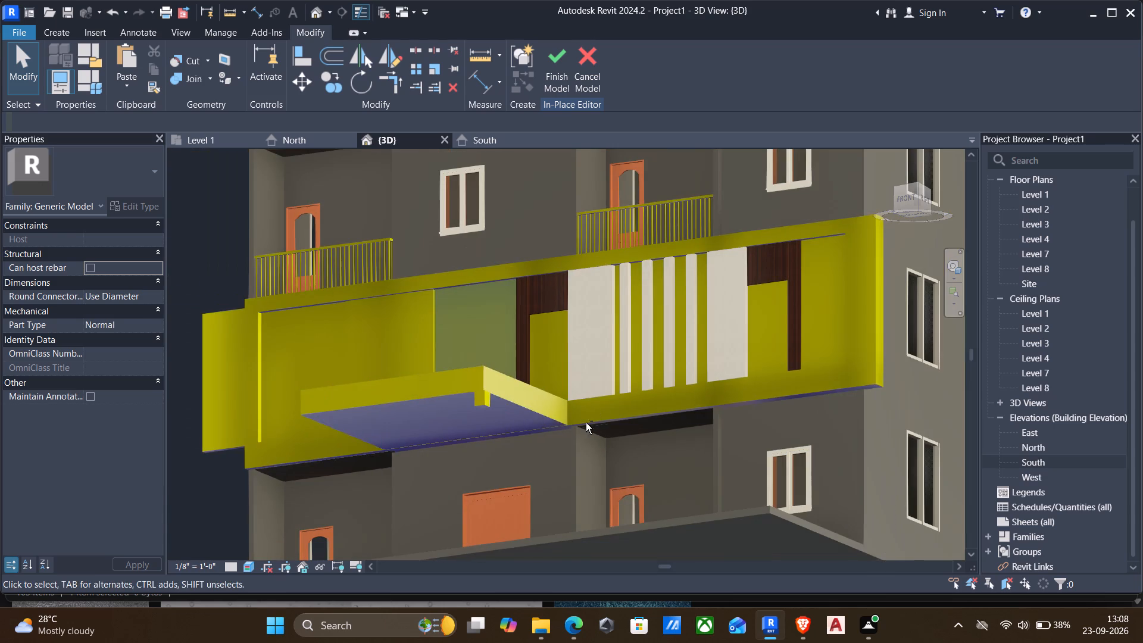
{"action": "middle_click_drag", "start_coordinate": [586, 423], "coordinate": [546, 489], "text": "shift"}
{"action": "scroll", "coordinate": [546, 489], "scroll_direction": "down", "scroll_amount": 2}
{"action": "middle_click_drag", "start_coordinate": [546, 485], "coordinate": [551, 461]}
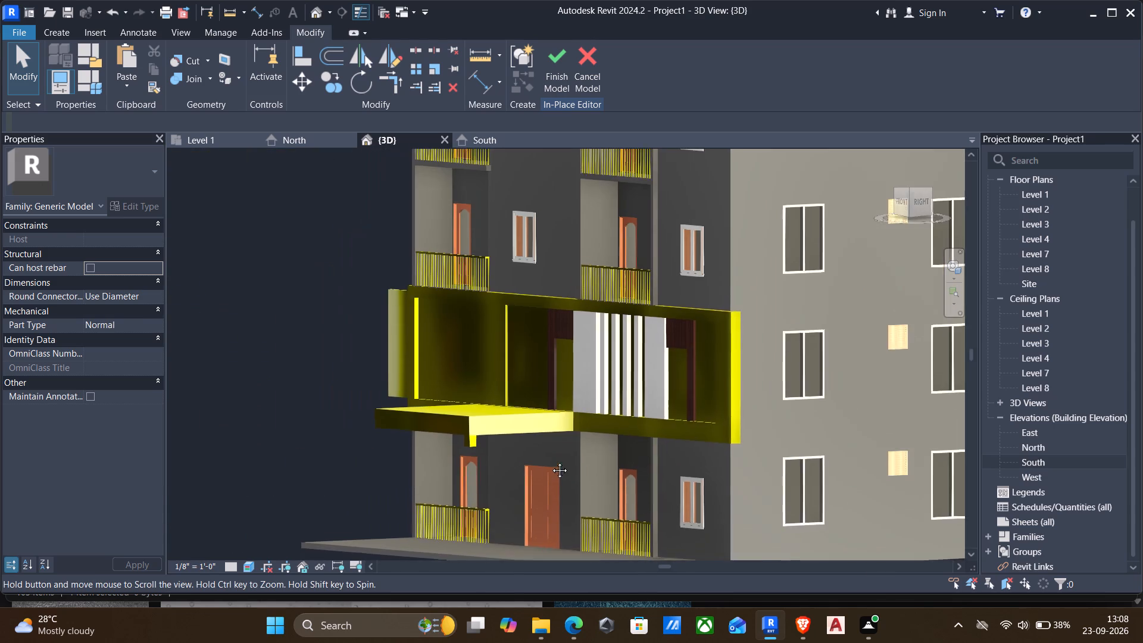
{"action": "middle_click_drag", "start_coordinate": [551, 461], "coordinate": [556, 360]}
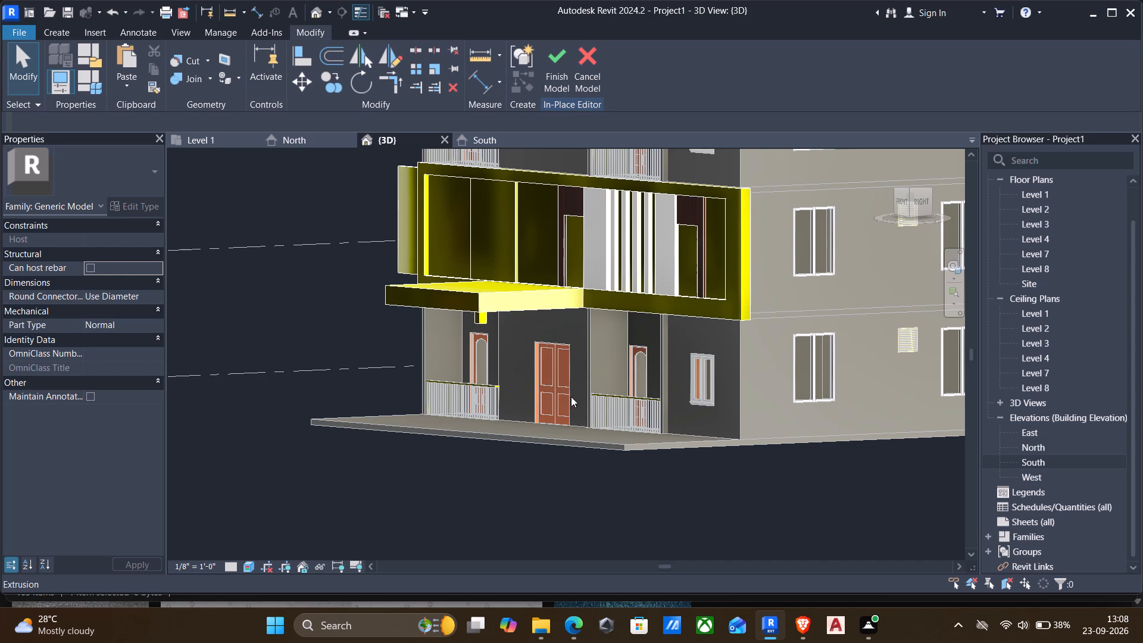
{"action": "middle_click_drag", "start_coordinate": [572, 397], "coordinate": [514, 464], "text": "shift"}
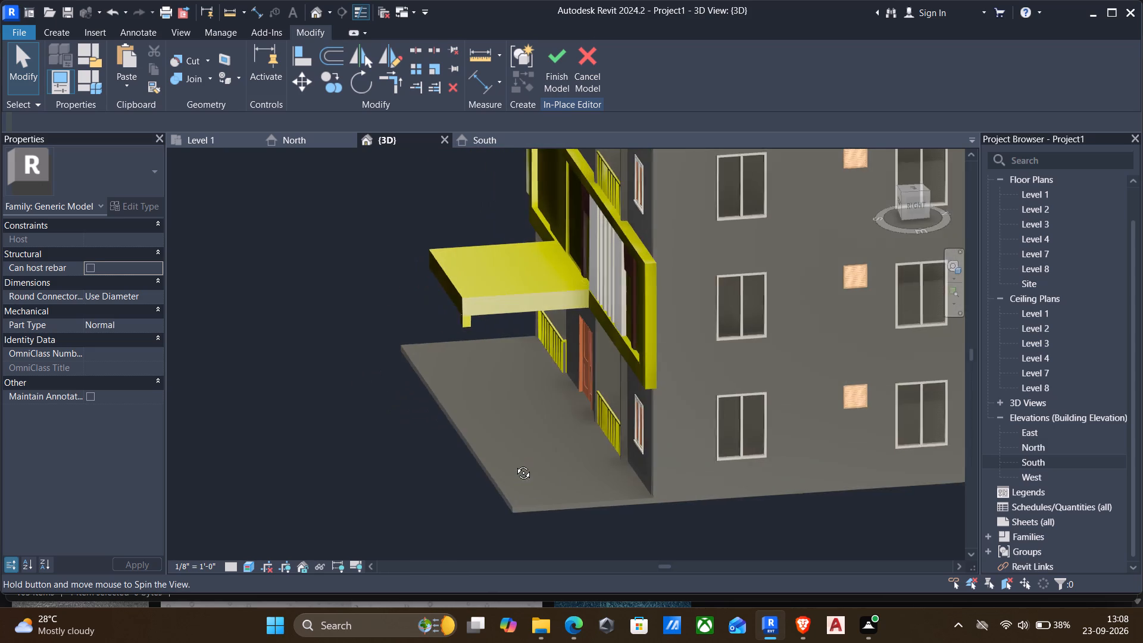
{"action": "middle_click_drag", "start_coordinate": [514, 464], "coordinate": [520, 472], "text": "shift"}
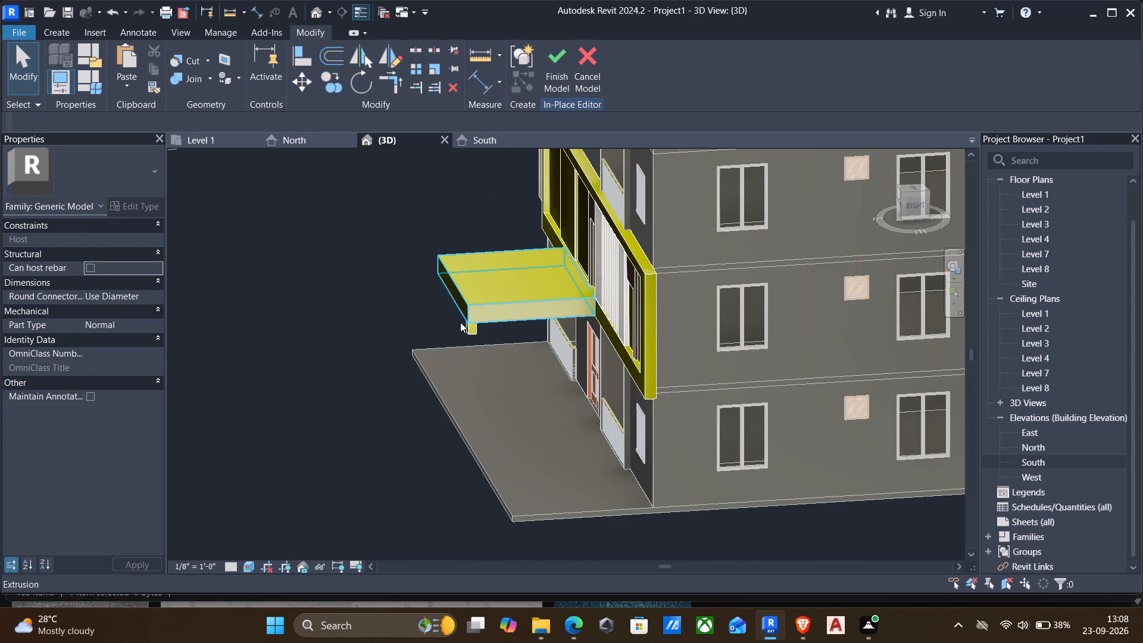
Nudge the small block back along the canopy's side edge to 10'-1 1/2" from the wall.
{"action": "key", "text": "Right"}
{"action": "key", "text": "Right"}
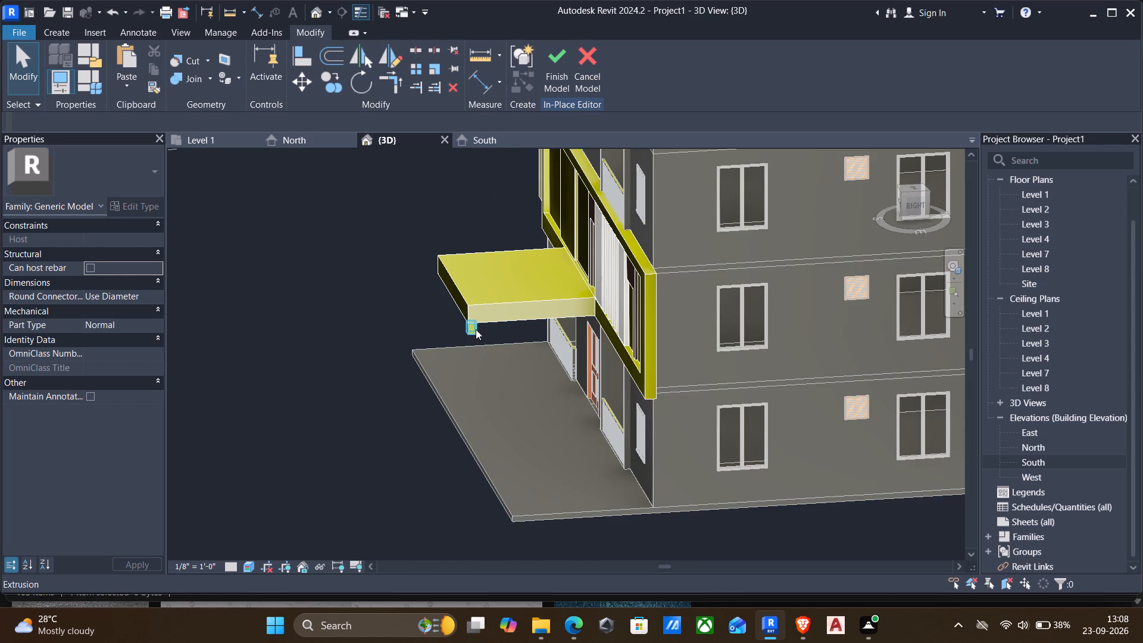
{"action": "key", "text": "Right"}
{"action": "key", "text": "Right"}
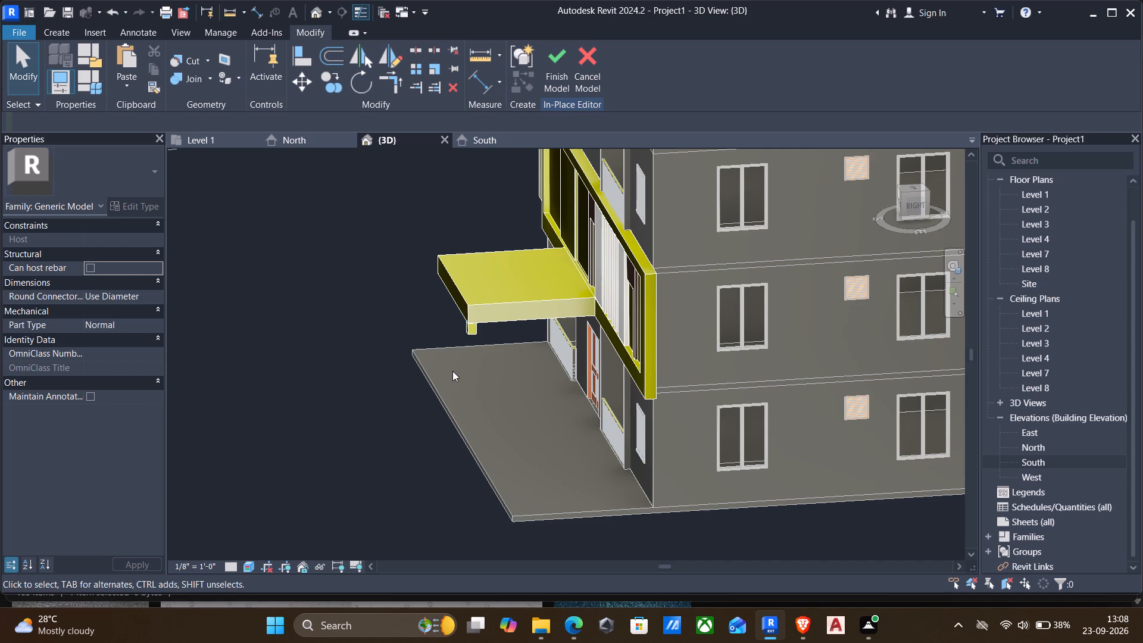
{"action": "key", "text": "Escape"}
{"action": "scroll", "coordinate": [474, 332], "scroll_direction": "up", "scroll_amount": 2}
{"action": "left_click", "coordinate": [474, 332]}
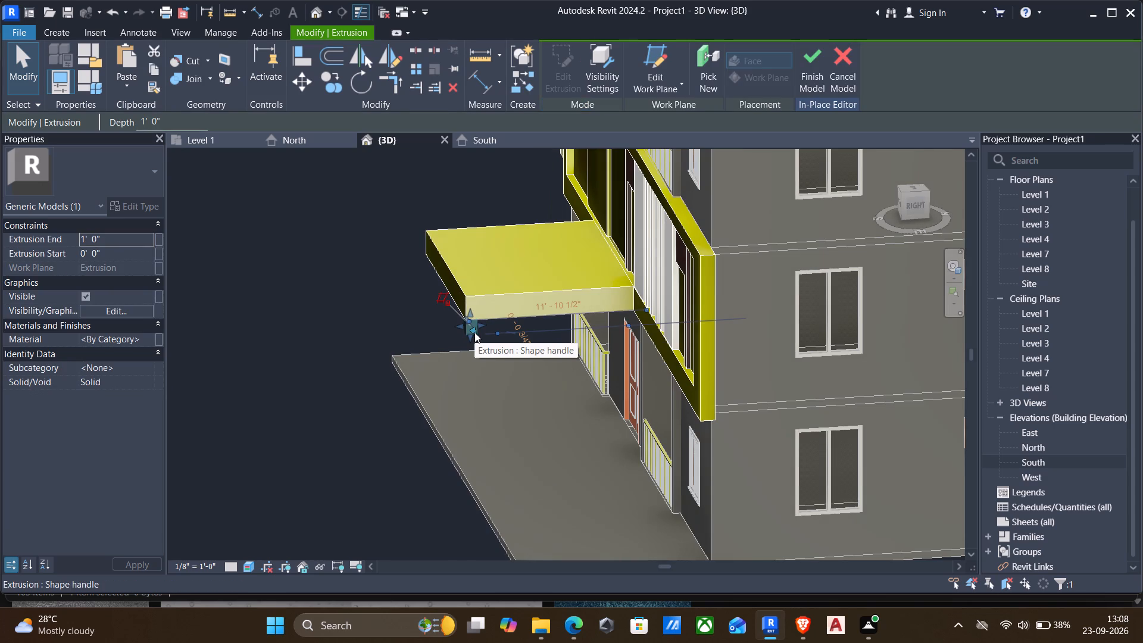
{"action": "key", "text": "Up"}
{"action": "key", "text": "Down"}
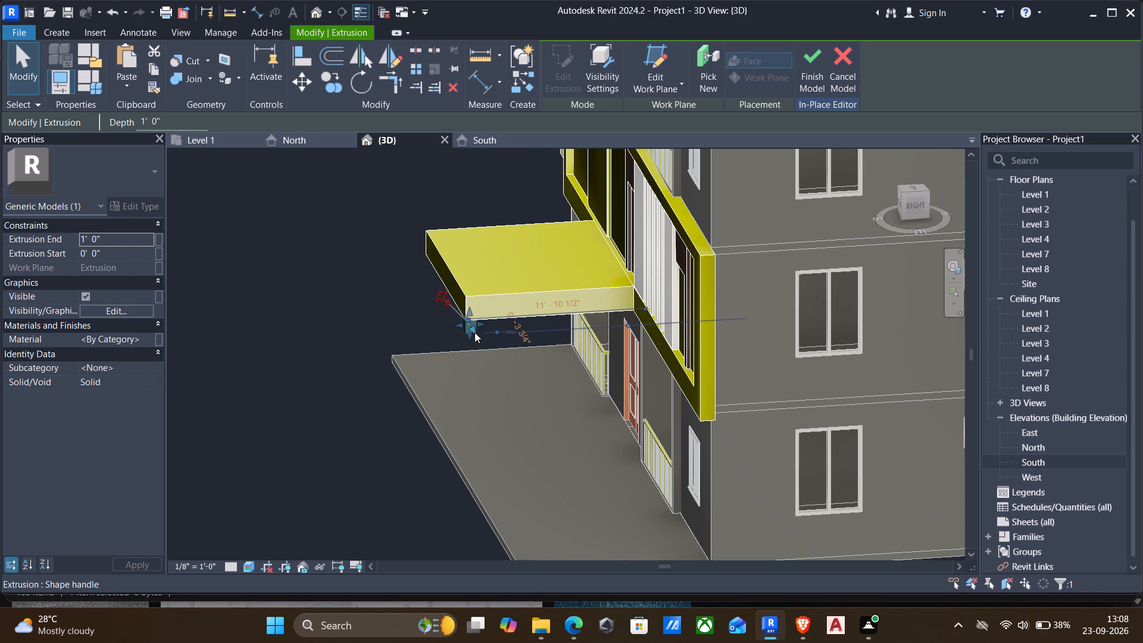
{"action": "key", "text": "Right"}
{"action": "key", "text": "Right"}
{"action": "key", "text": "Right"}
{"action": "key", "text": "Right"}
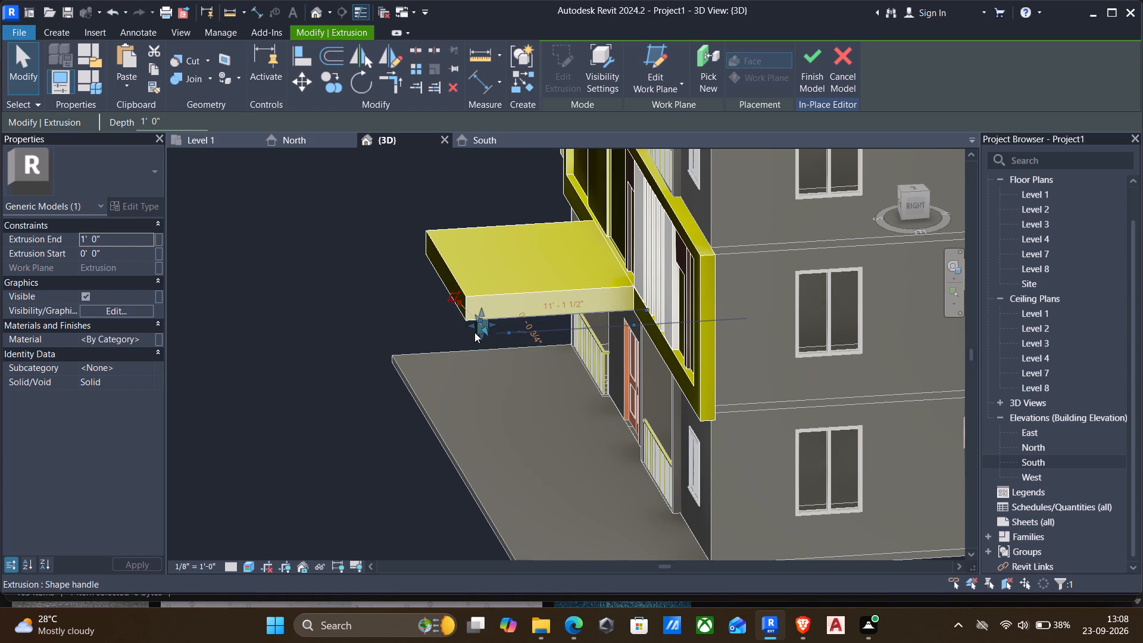
{"action": "key", "text": "Right"}
{"action": "key", "text": "Right"}
{"action": "key", "text": "Right"}
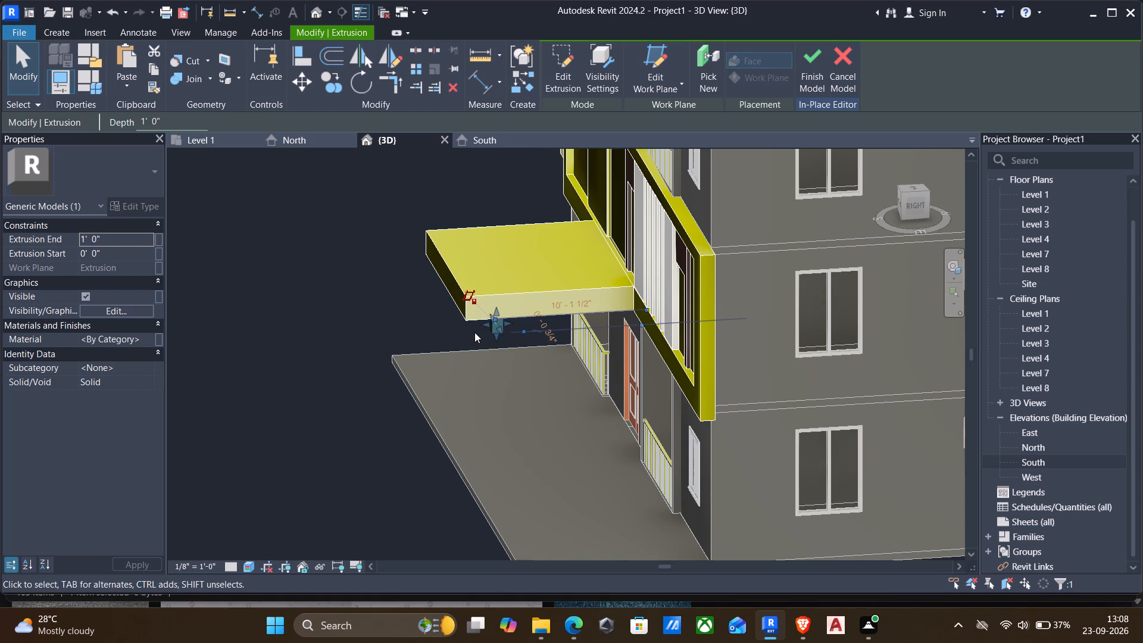
{"action": "key", "text": "Escape"}
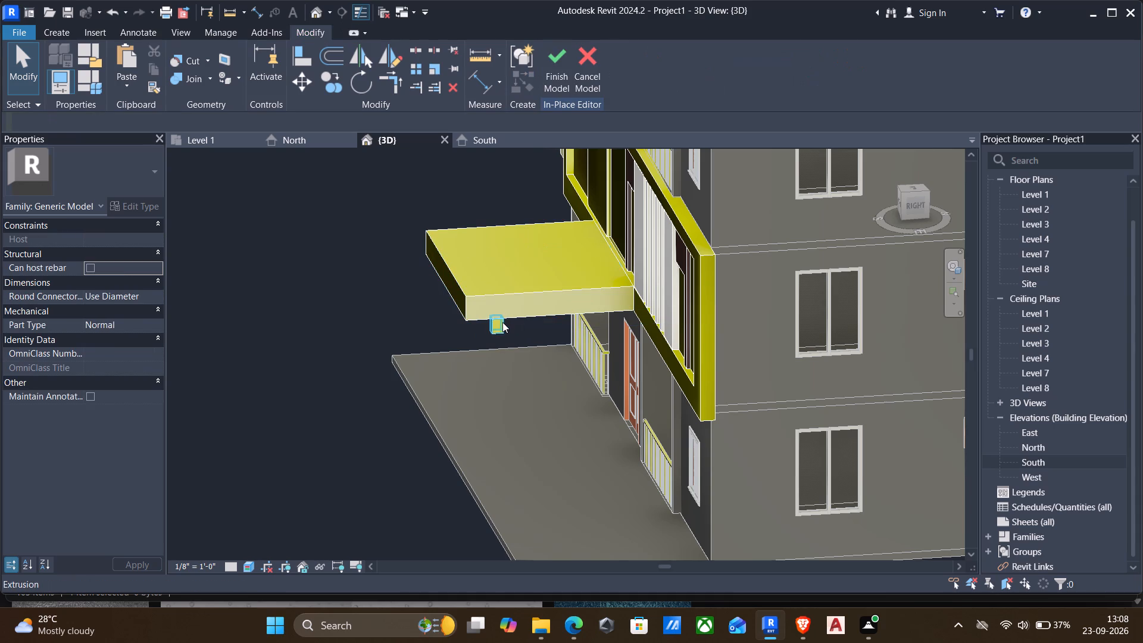
Copy the small block three times toward the facade, spacing the copies 1'-6" apart along the canopy's side edge.
{"action": "left_click", "coordinate": [498, 331]}
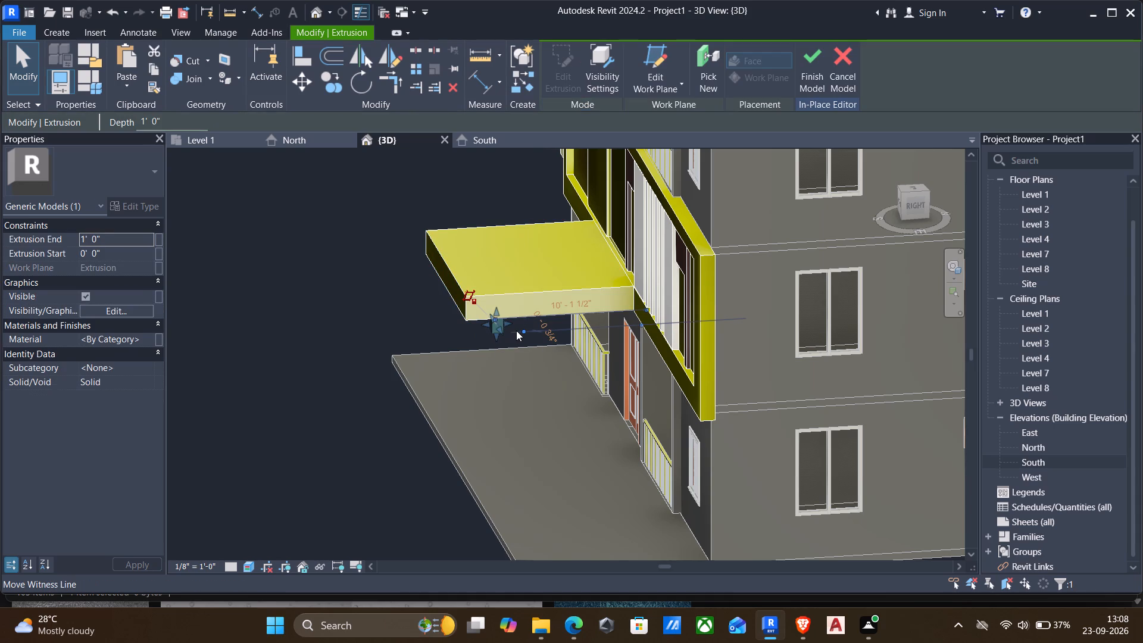
{"action": "type", "text": "co"}
{"action": "scroll", "coordinate": [485, 335], "scroll_direction": "up", "scroll_amount": 2}
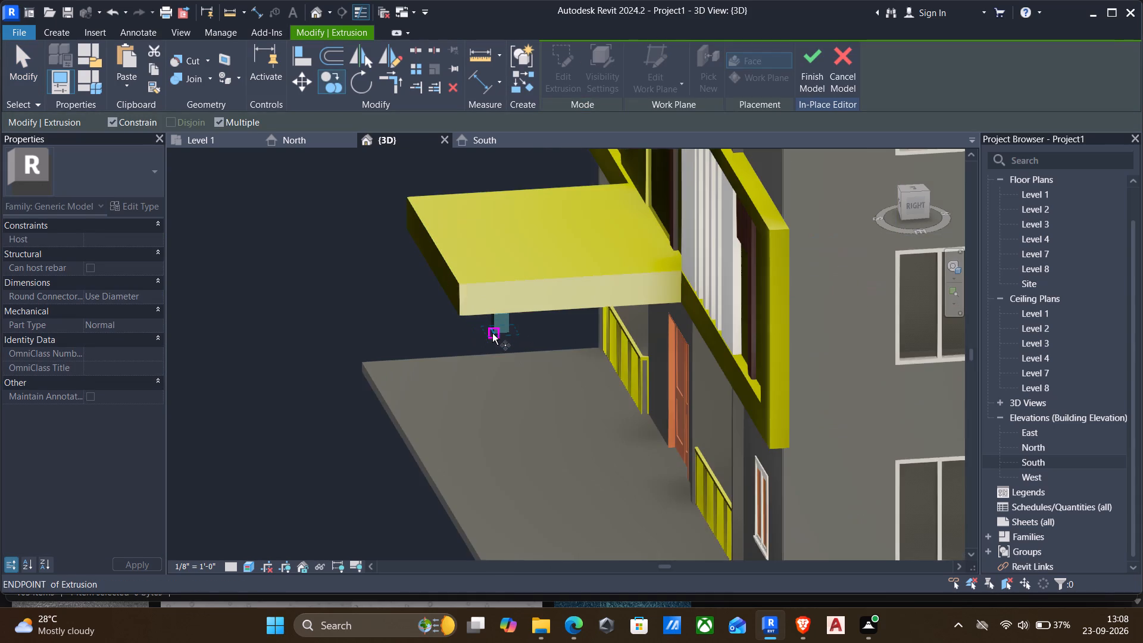
{"action": "left_click", "coordinate": [492, 333]}
{"action": "left_click", "coordinate": [530, 333]}
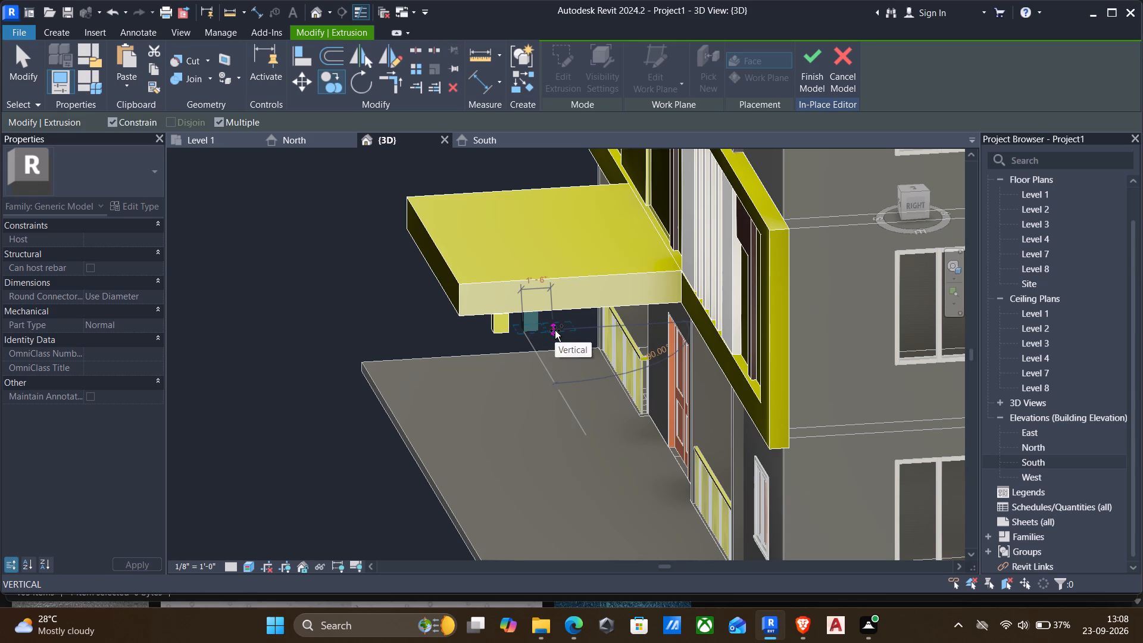
{"action": "left_click", "coordinate": [555, 330]}
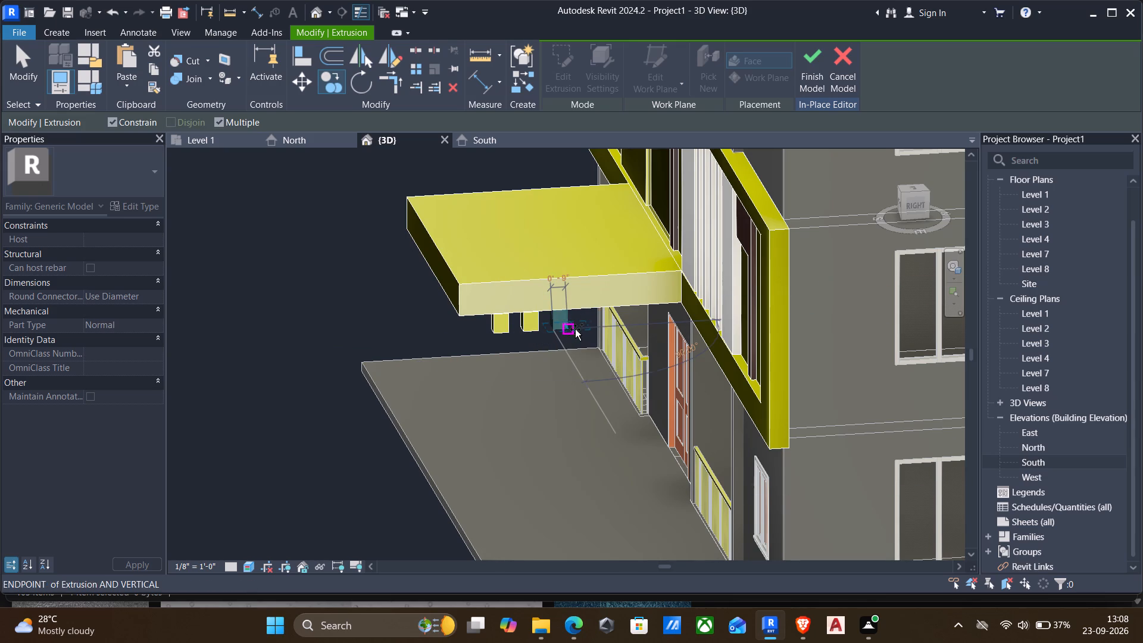
{"action": "left_click", "coordinate": [580, 327]}
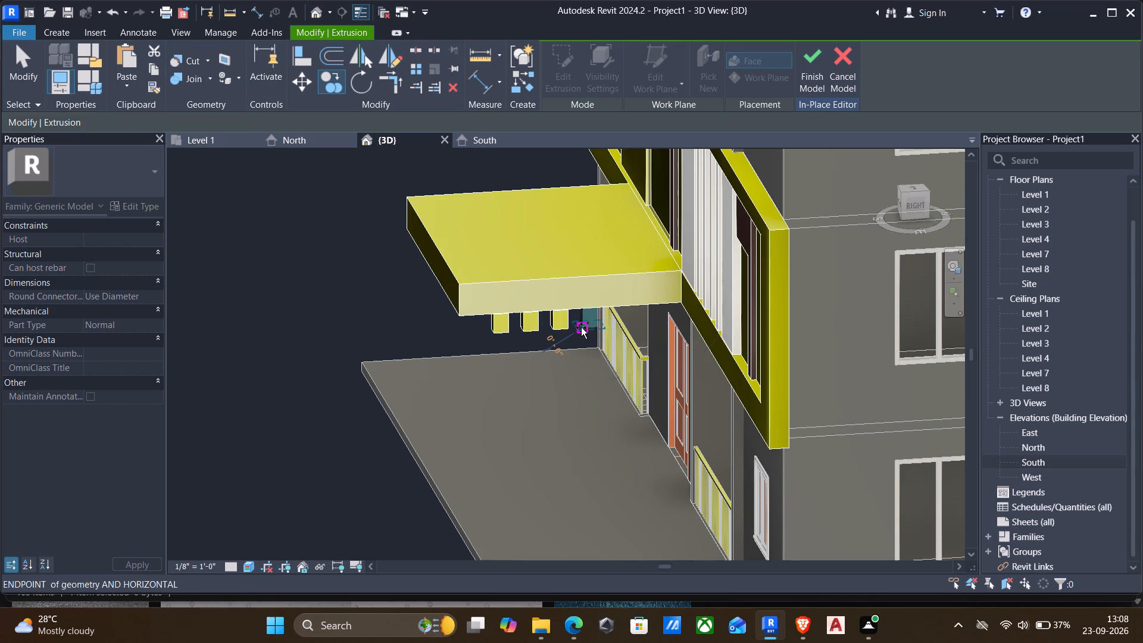
{"action": "key", "text": "Escape"}
{"action": "key", "text": "Escape"}
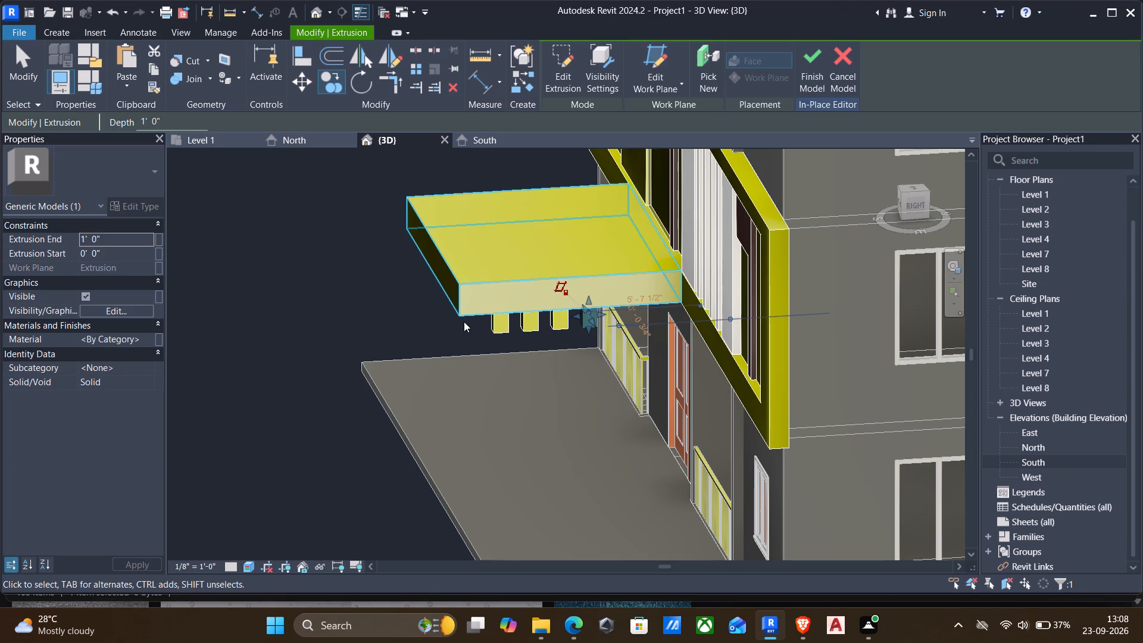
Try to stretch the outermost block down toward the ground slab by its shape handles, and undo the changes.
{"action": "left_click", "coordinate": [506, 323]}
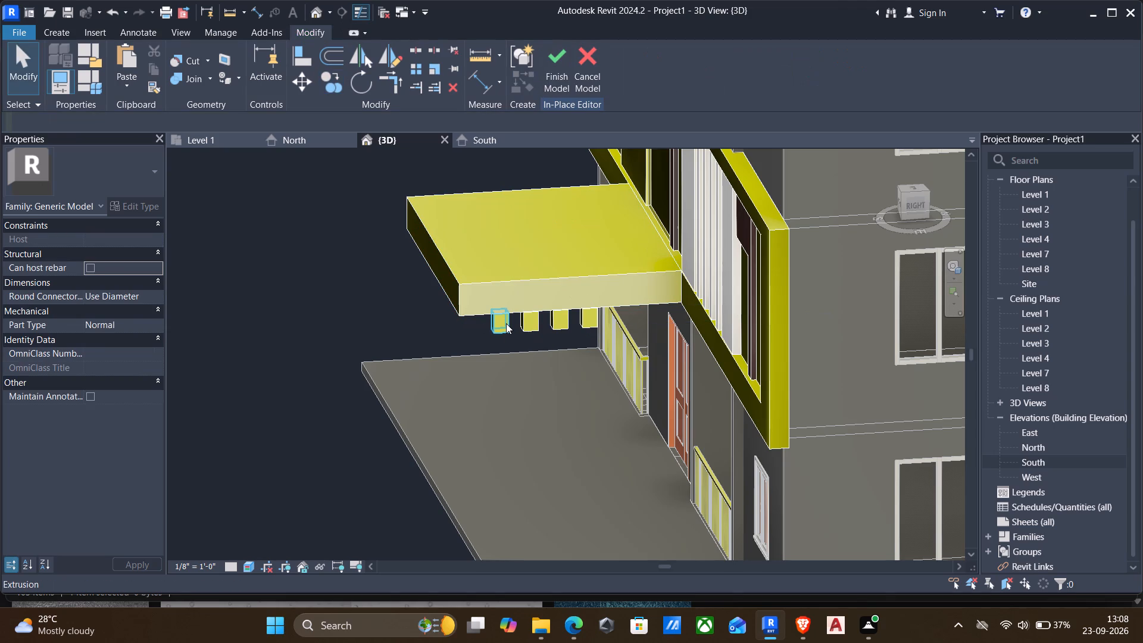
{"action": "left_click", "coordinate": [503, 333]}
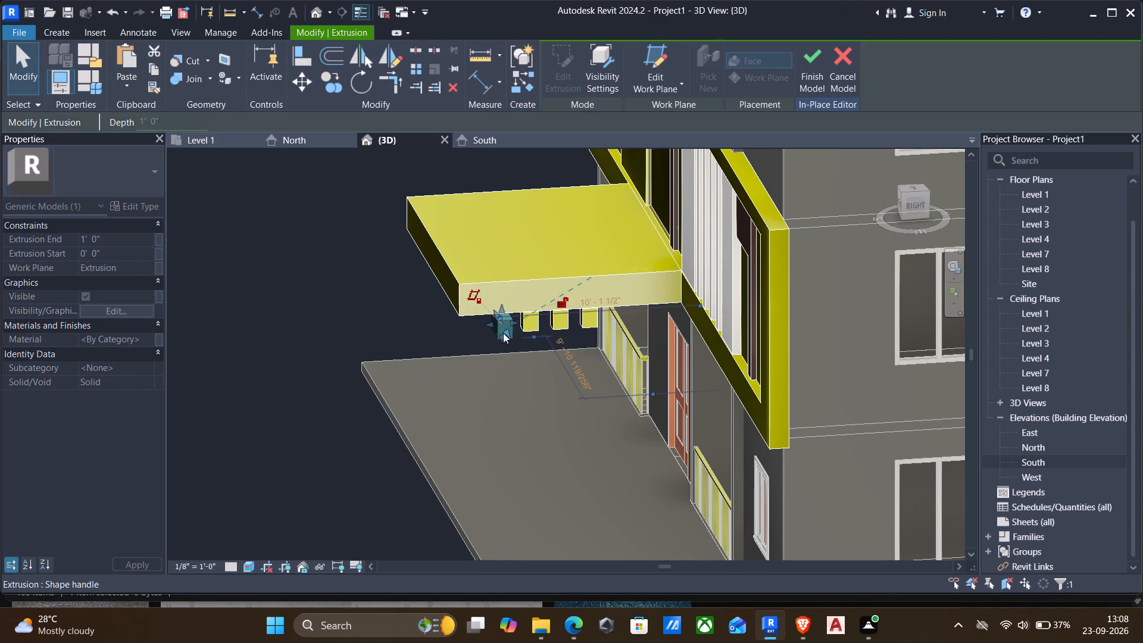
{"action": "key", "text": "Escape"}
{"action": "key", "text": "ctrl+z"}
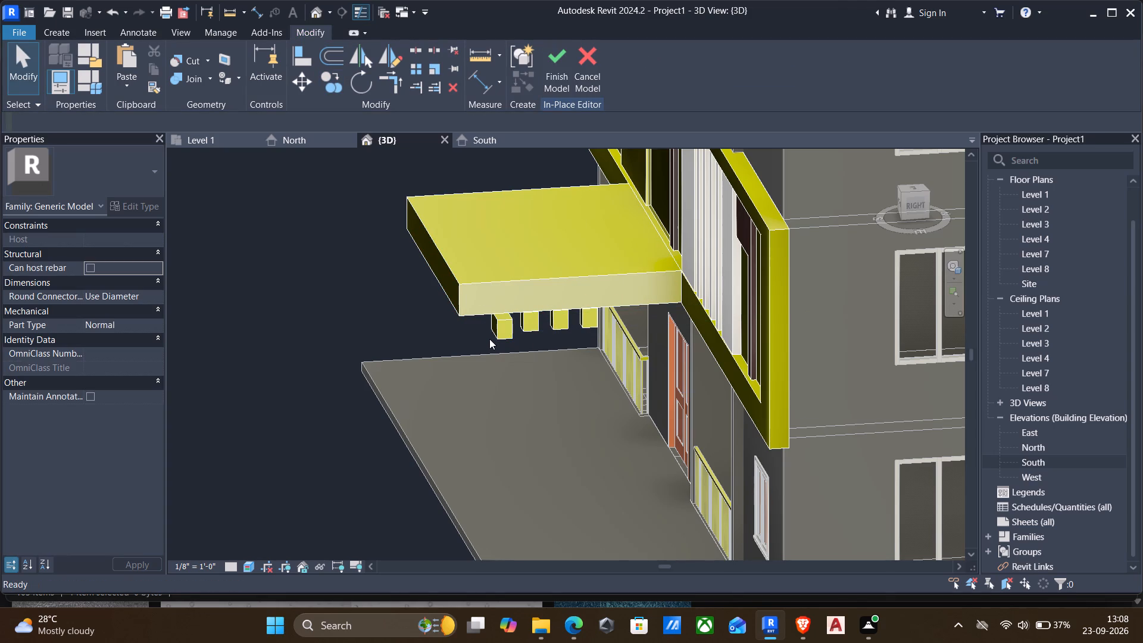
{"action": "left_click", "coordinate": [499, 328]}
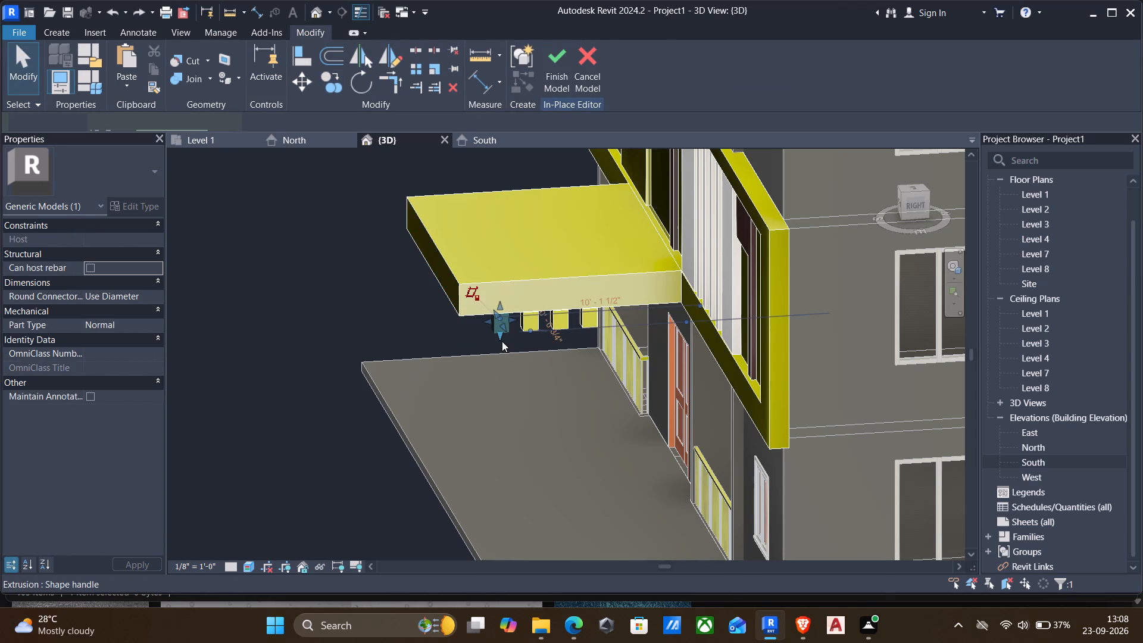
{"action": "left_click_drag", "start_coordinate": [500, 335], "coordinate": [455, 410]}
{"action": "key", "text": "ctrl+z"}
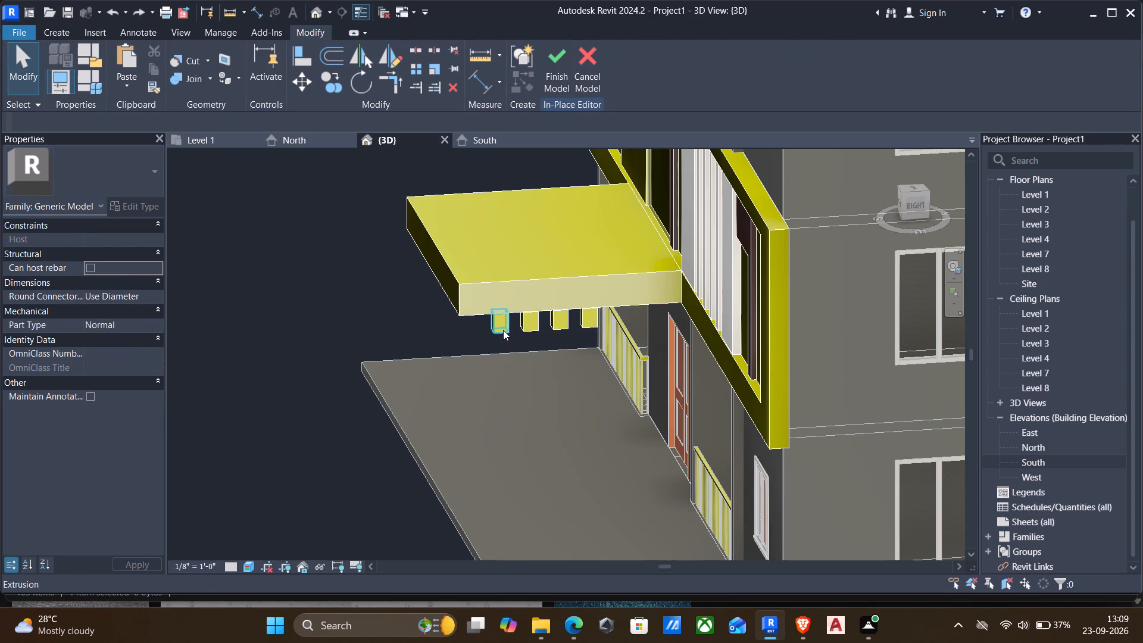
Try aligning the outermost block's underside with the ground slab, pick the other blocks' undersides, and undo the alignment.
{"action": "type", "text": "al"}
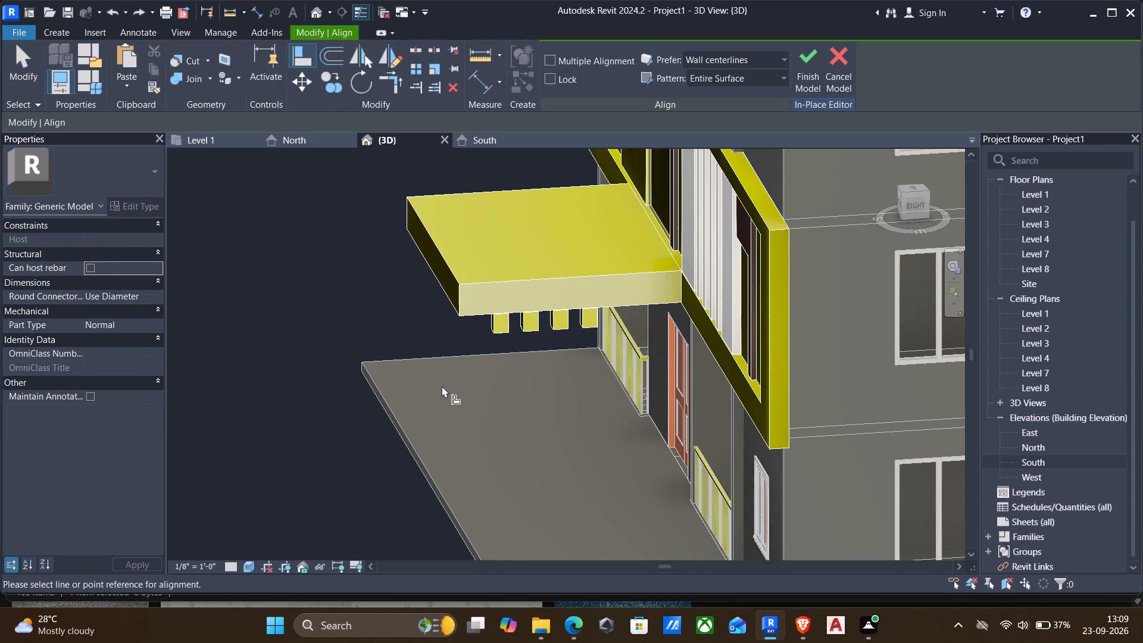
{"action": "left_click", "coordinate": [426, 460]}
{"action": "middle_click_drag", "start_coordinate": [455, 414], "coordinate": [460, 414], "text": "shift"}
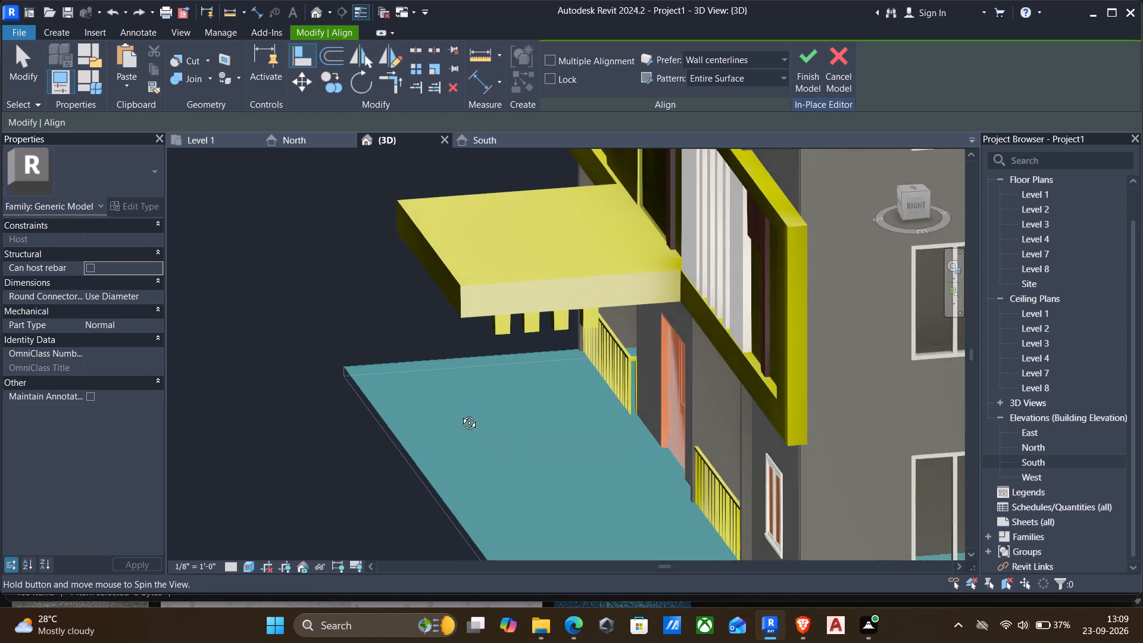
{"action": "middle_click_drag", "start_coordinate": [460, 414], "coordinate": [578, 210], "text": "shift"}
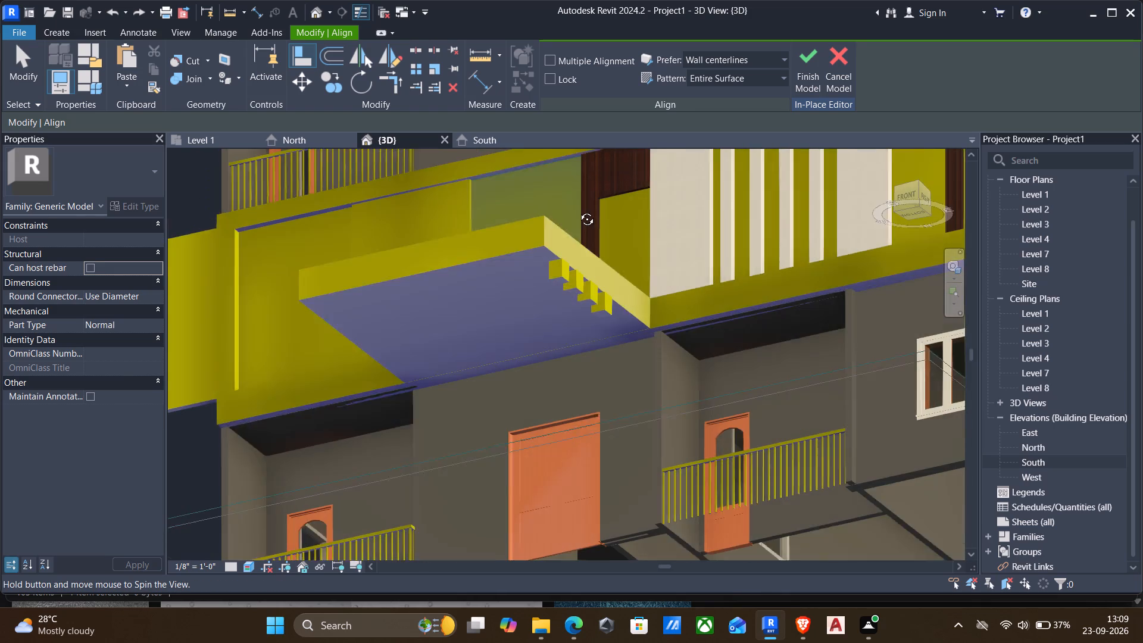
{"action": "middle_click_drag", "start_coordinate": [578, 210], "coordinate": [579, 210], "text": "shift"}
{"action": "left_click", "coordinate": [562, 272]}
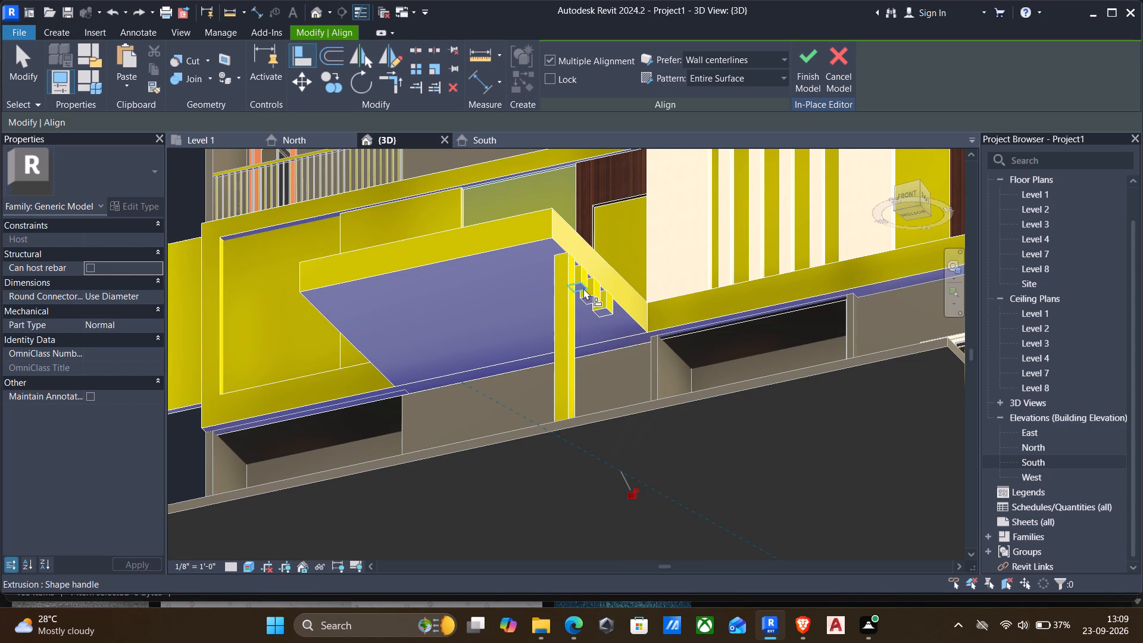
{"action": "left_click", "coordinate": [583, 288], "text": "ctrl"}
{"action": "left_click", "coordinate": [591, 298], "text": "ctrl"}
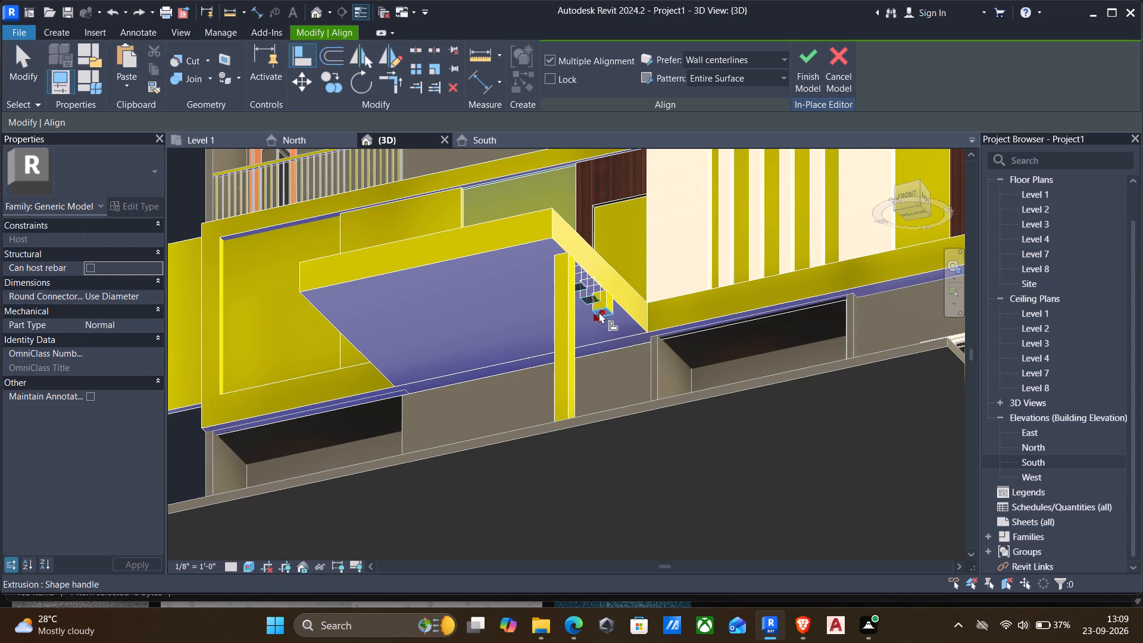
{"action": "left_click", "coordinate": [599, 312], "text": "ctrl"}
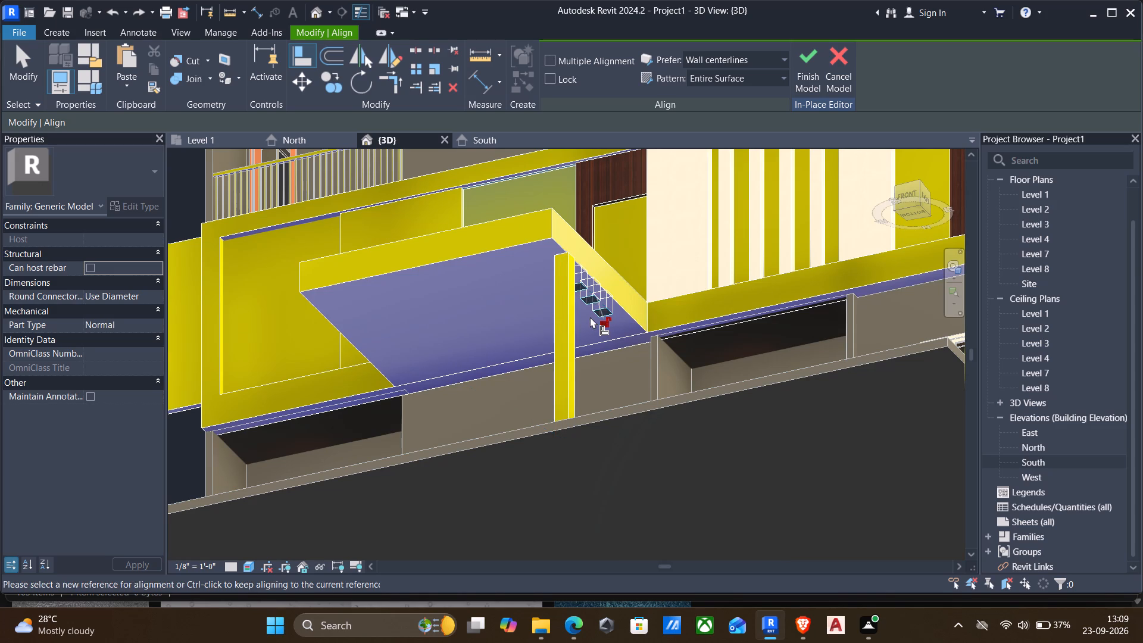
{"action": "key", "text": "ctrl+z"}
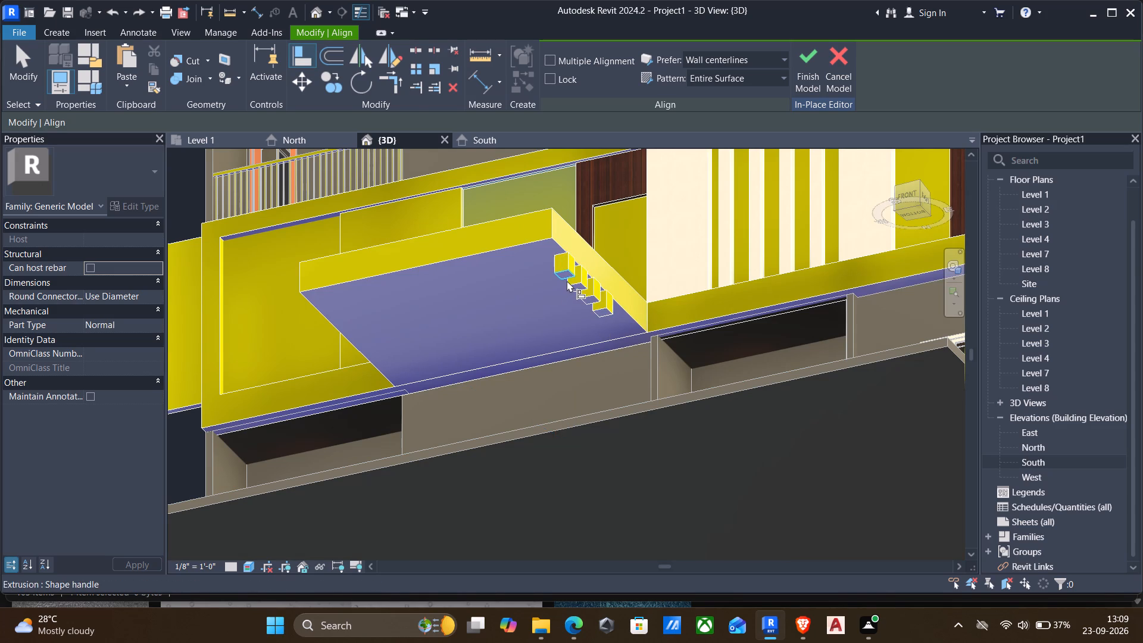
Align the outermost block's underside with the ground slab's top face, extending it into a full-height post under the canopy.
{"action": "middle_click_drag", "start_coordinate": [676, 441], "coordinate": [659, 454], "text": "shift"}
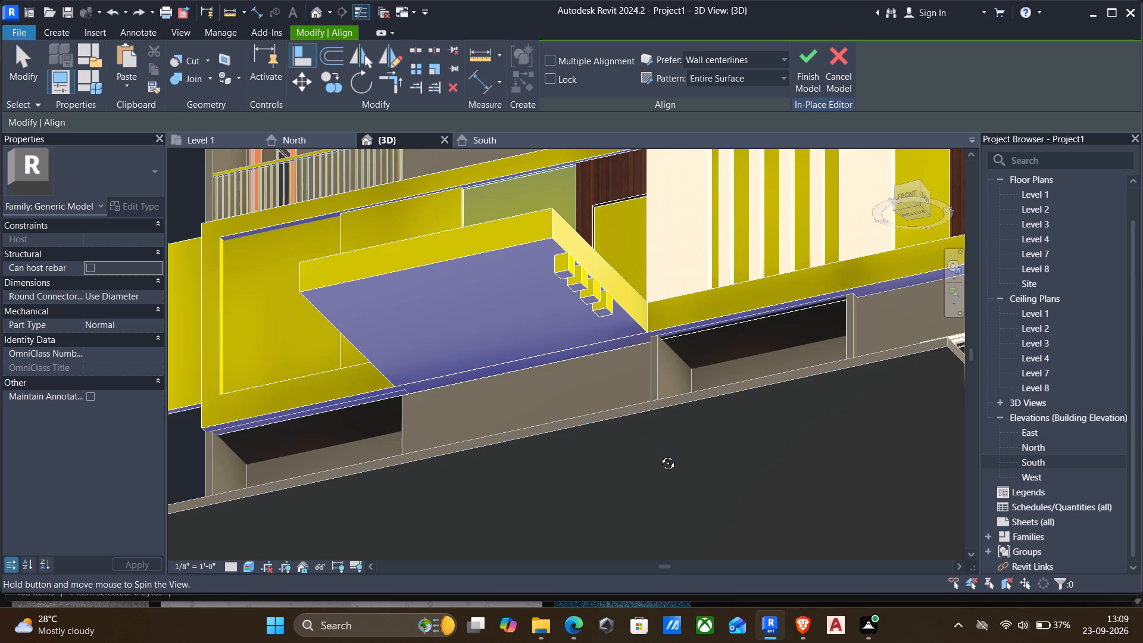
{"action": "middle_click_drag", "start_coordinate": [659, 454], "coordinate": [632, 505], "text": "shift"}
{"action": "scroll", "coordinate": [637, 483], "scroll_direction": "down", "scroll_amount": 2}
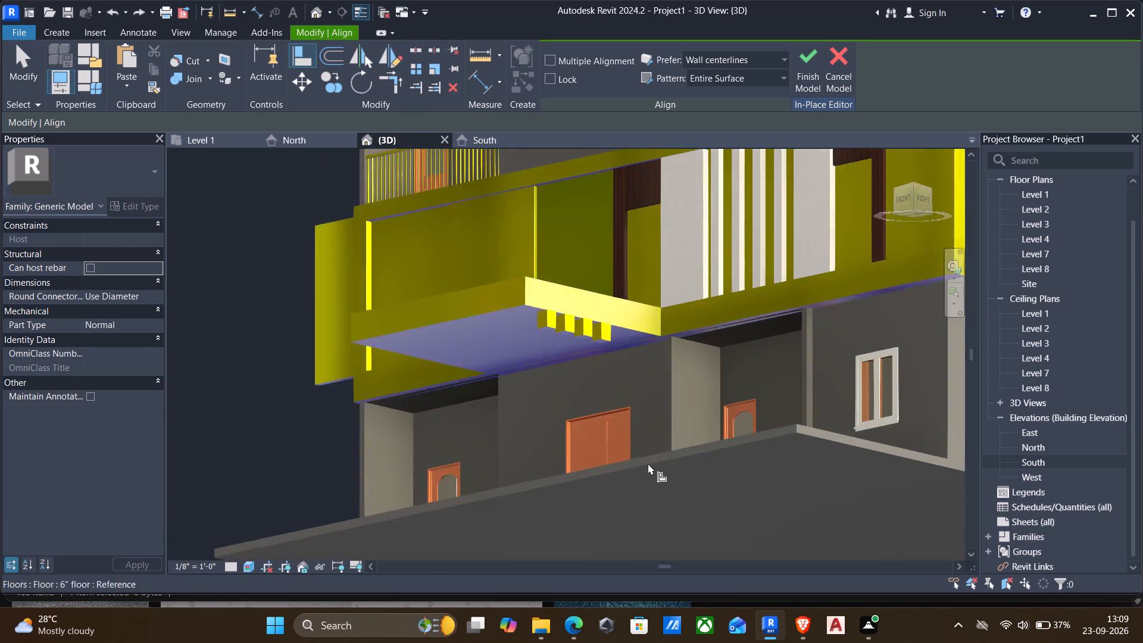
{"action": "middle_click_drag", "start_coordinate": [680, 414], "coordinate": [651, 505], "text": "shift"}
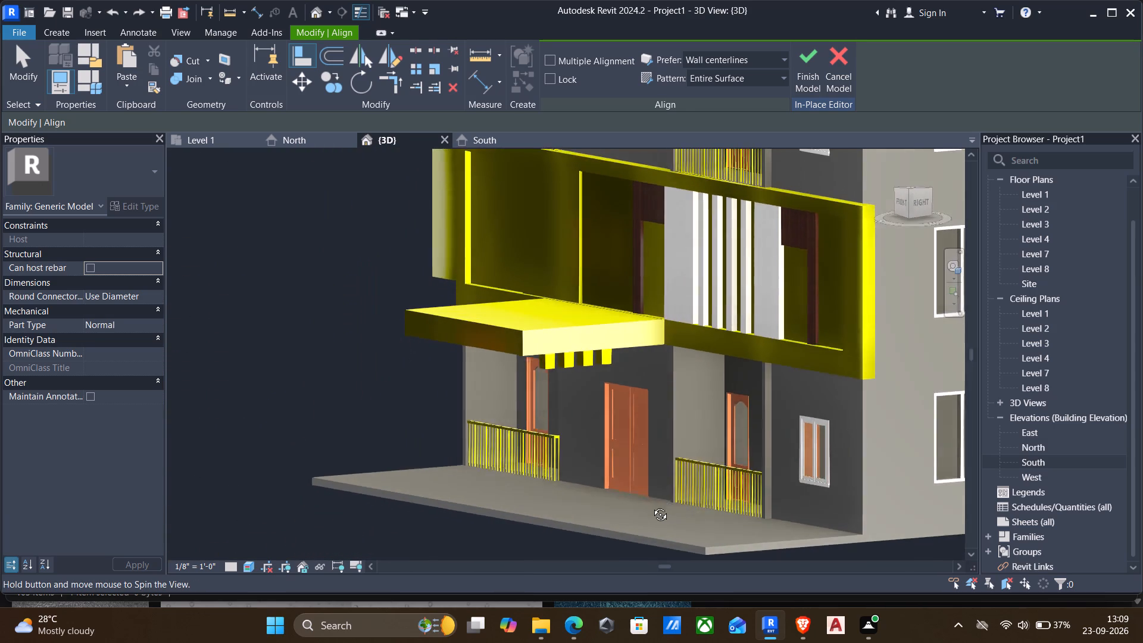
{"action": "middle_click_drag", "start_coordinate": [651, 505], "coordinate": [651, 514], "text": "shift"}
{"action": "type", "text": "al"}
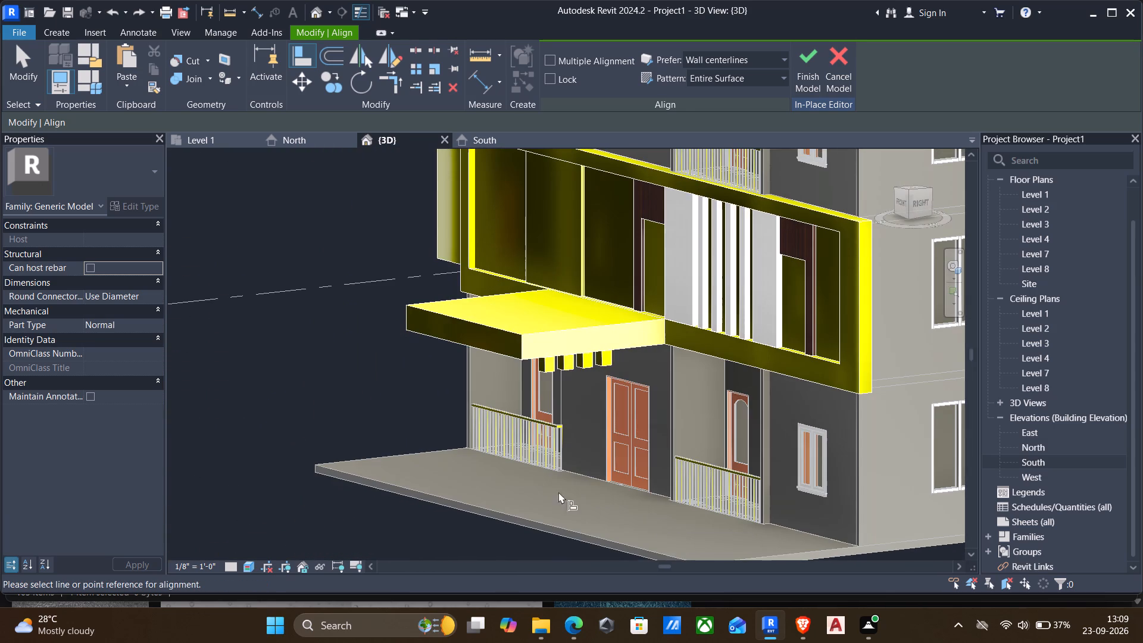
{"action": "left_click", "coordinate": [521, 516]}
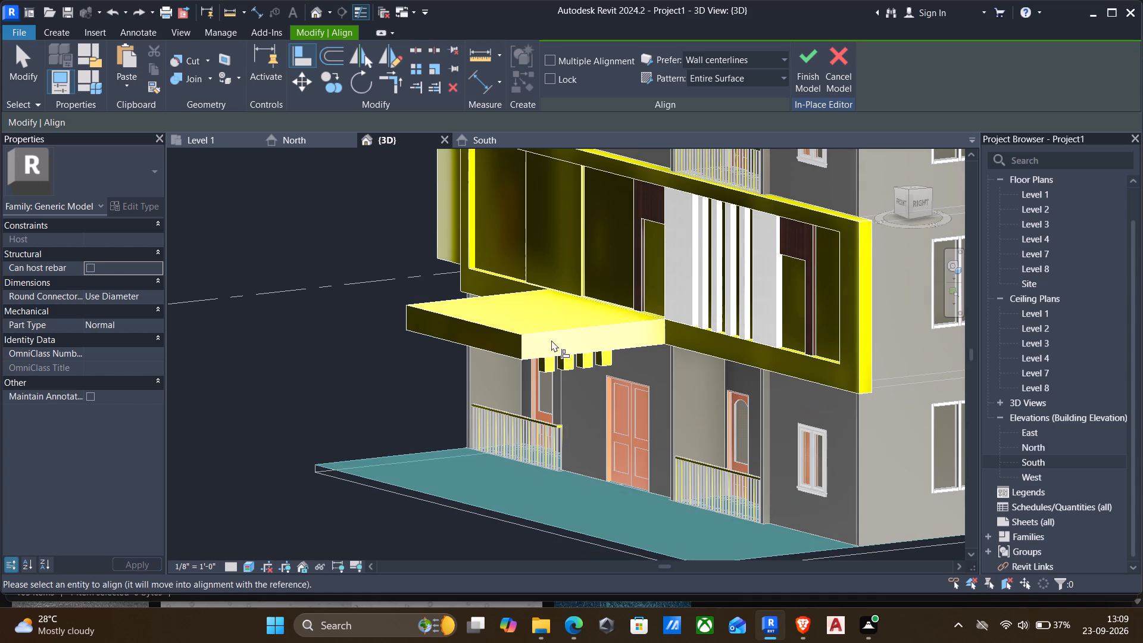
{"action": "middle_click_drag", "start_coordinate": [442, 387], "coordinate": [558, 239], "text": "shift"}
{"action": "scroll", "coordinate": [598, 329], "scroll_direction": "up", "scroll_amount": 2, "text": "ctrl"}
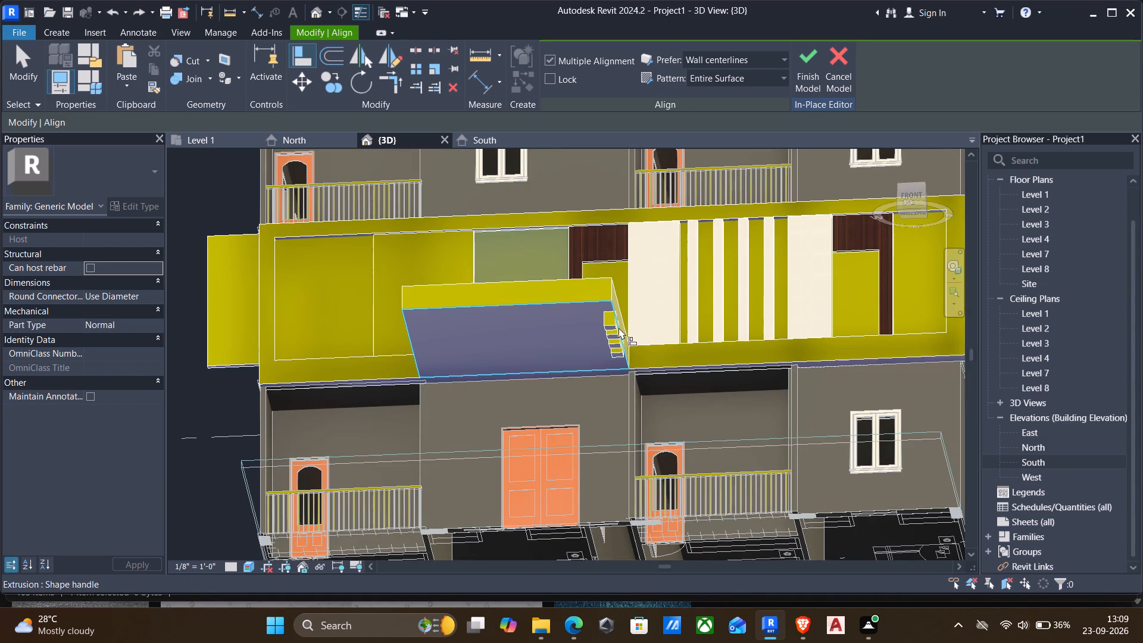
{"action": "left_click", "coordinate": [607, 326], "text": "ctrl"}
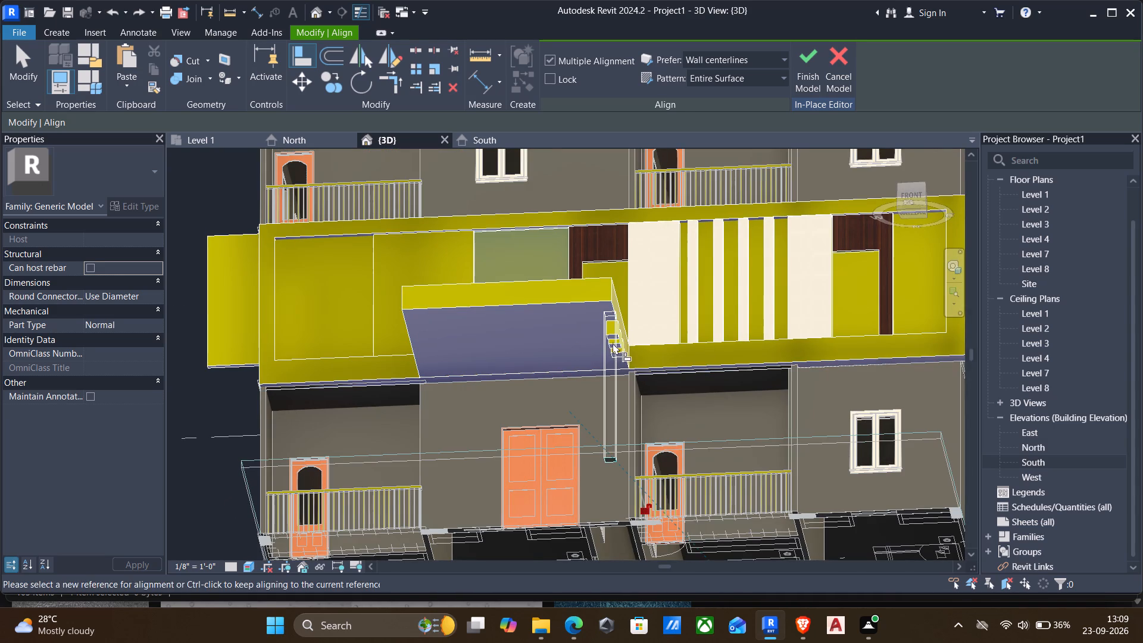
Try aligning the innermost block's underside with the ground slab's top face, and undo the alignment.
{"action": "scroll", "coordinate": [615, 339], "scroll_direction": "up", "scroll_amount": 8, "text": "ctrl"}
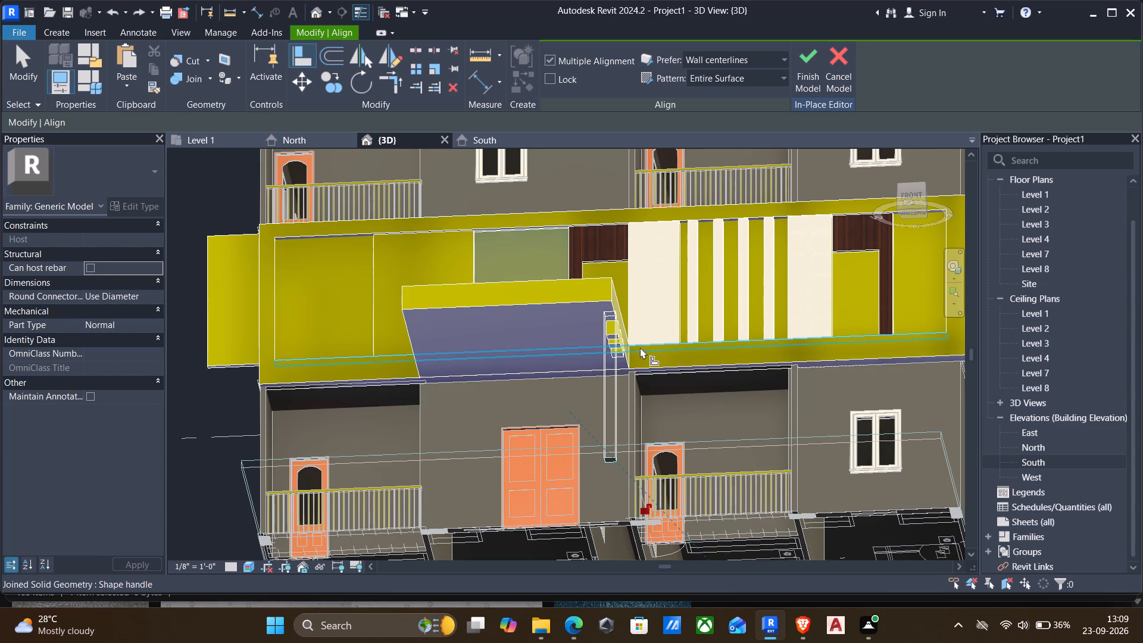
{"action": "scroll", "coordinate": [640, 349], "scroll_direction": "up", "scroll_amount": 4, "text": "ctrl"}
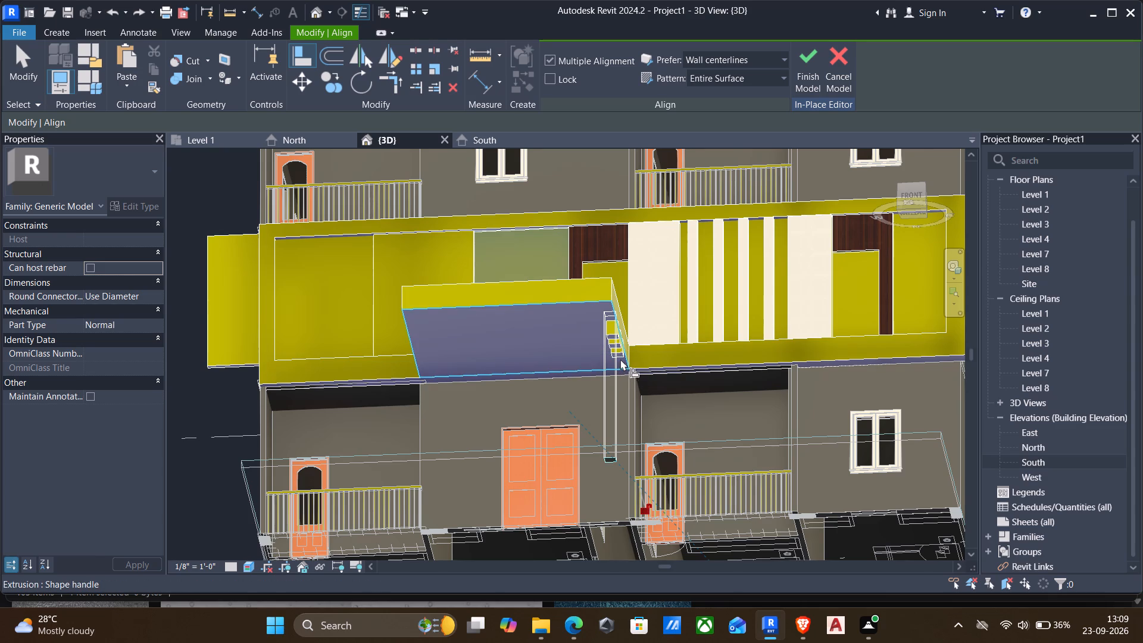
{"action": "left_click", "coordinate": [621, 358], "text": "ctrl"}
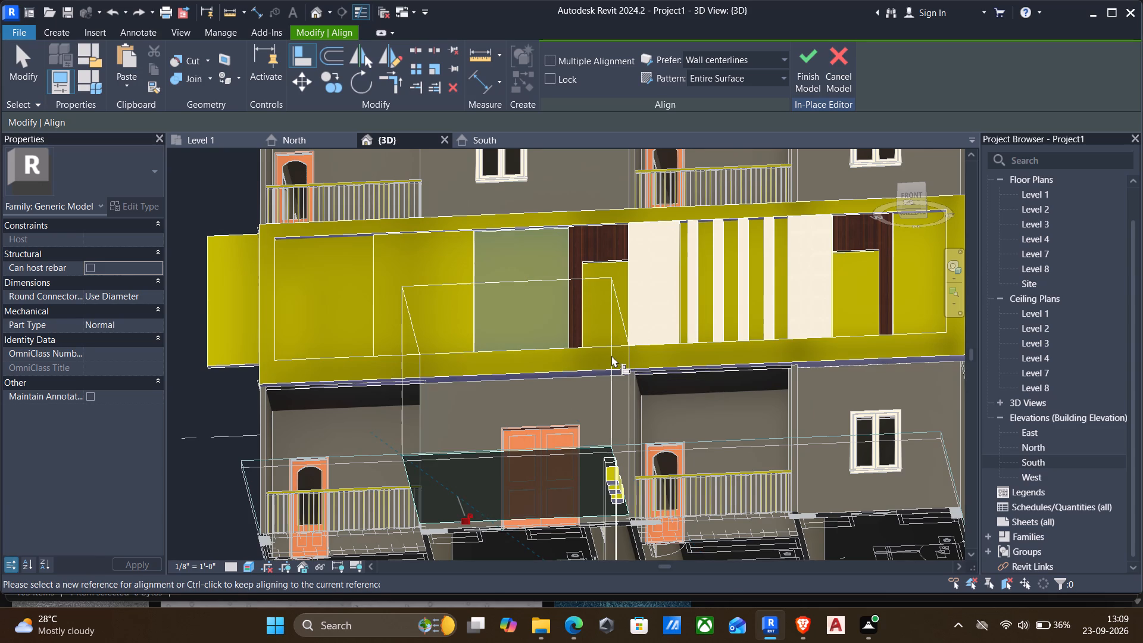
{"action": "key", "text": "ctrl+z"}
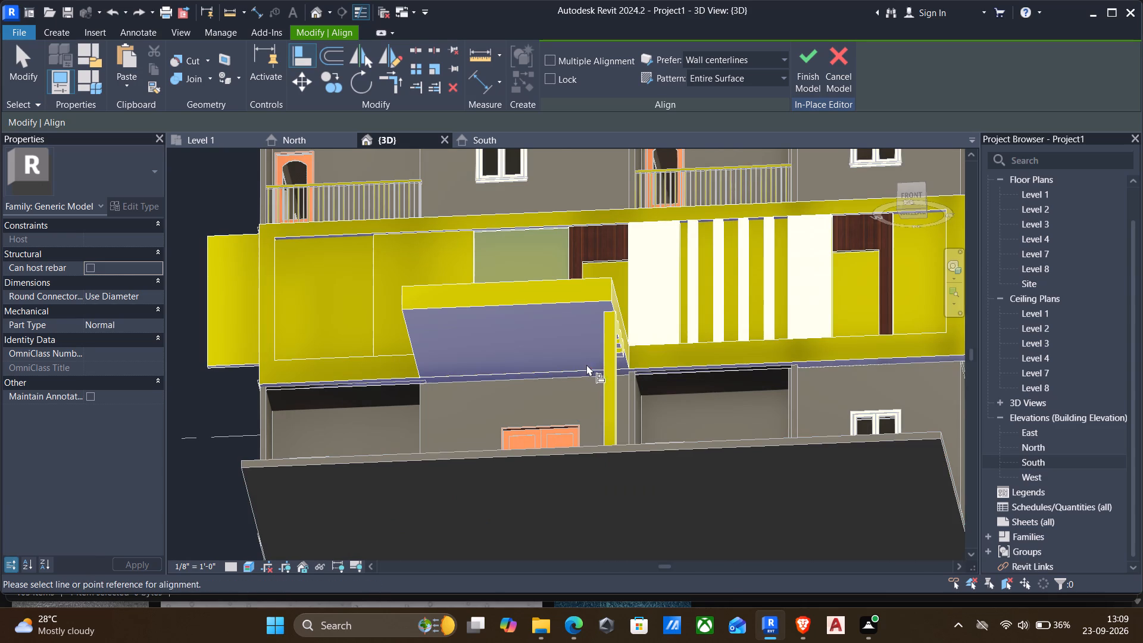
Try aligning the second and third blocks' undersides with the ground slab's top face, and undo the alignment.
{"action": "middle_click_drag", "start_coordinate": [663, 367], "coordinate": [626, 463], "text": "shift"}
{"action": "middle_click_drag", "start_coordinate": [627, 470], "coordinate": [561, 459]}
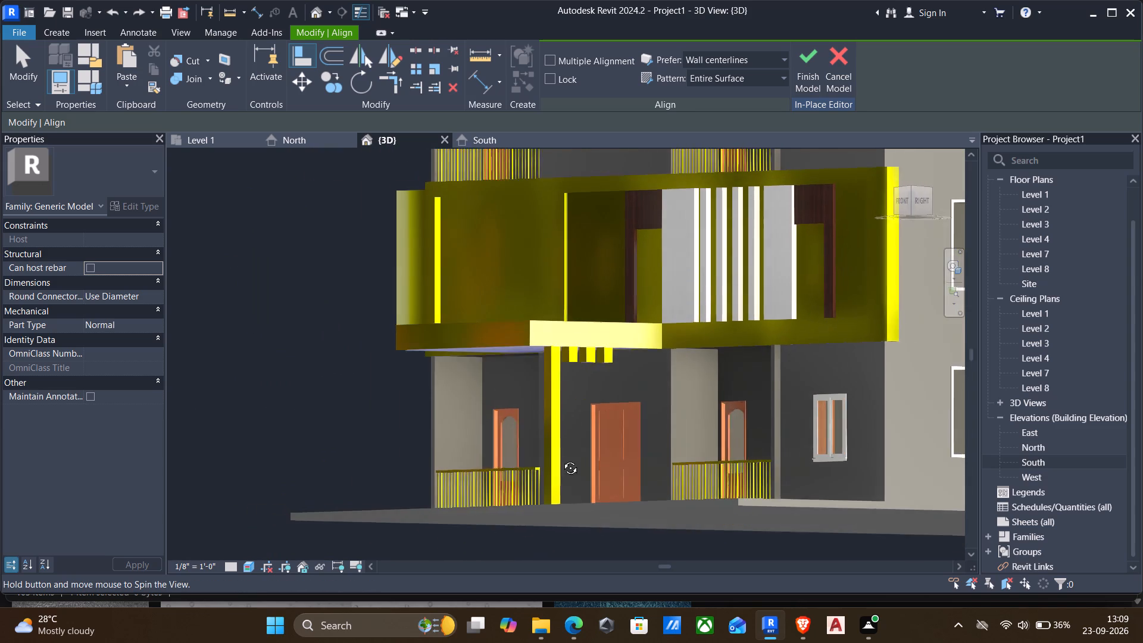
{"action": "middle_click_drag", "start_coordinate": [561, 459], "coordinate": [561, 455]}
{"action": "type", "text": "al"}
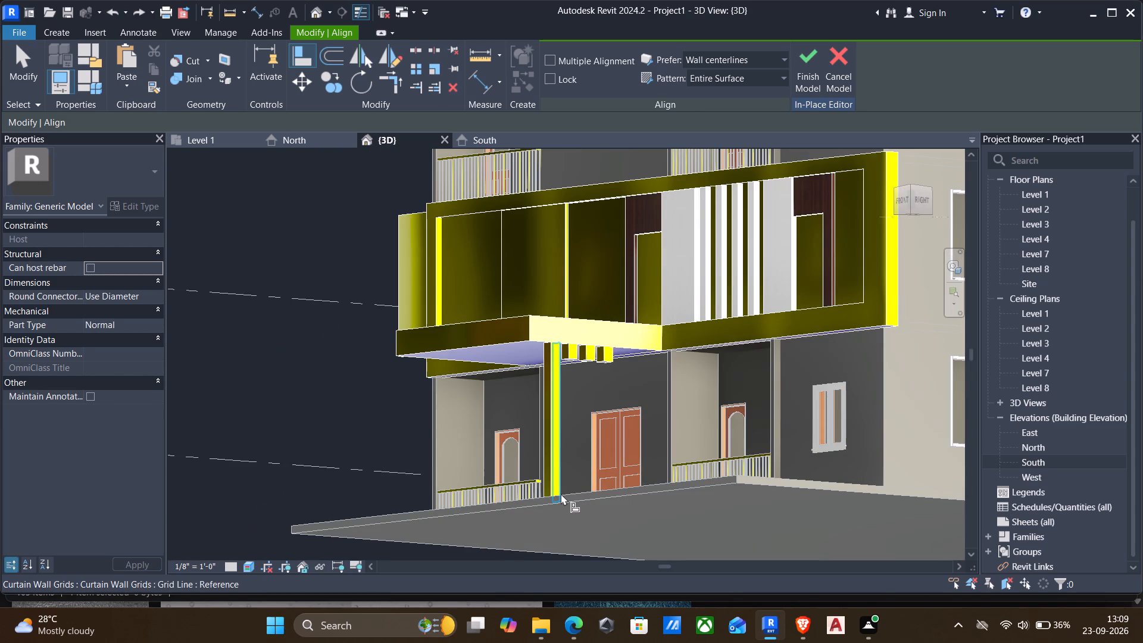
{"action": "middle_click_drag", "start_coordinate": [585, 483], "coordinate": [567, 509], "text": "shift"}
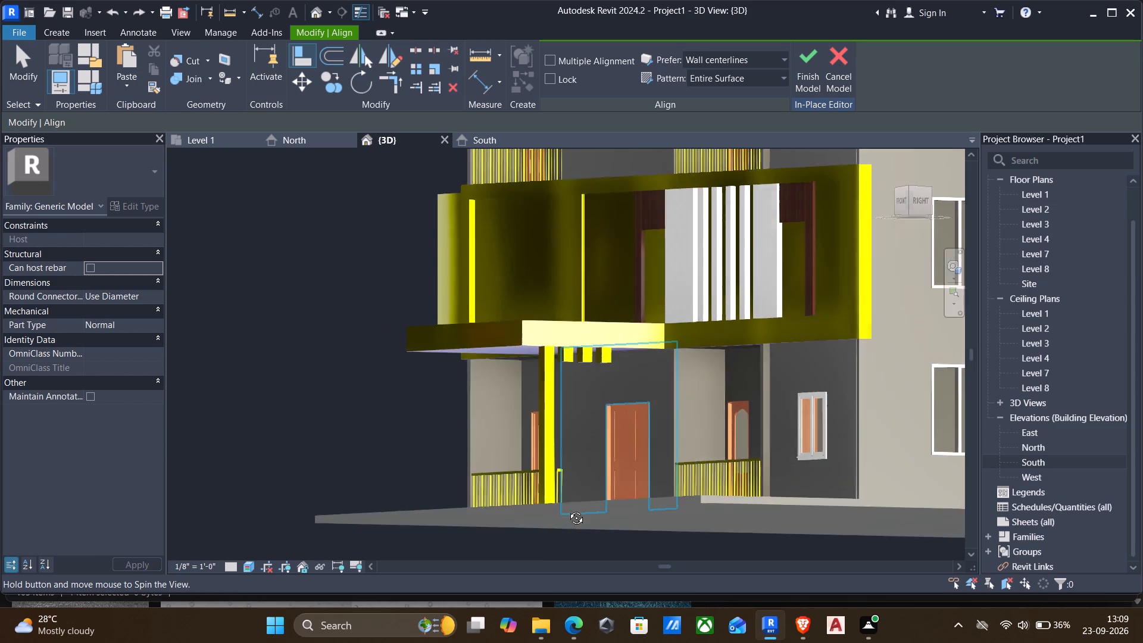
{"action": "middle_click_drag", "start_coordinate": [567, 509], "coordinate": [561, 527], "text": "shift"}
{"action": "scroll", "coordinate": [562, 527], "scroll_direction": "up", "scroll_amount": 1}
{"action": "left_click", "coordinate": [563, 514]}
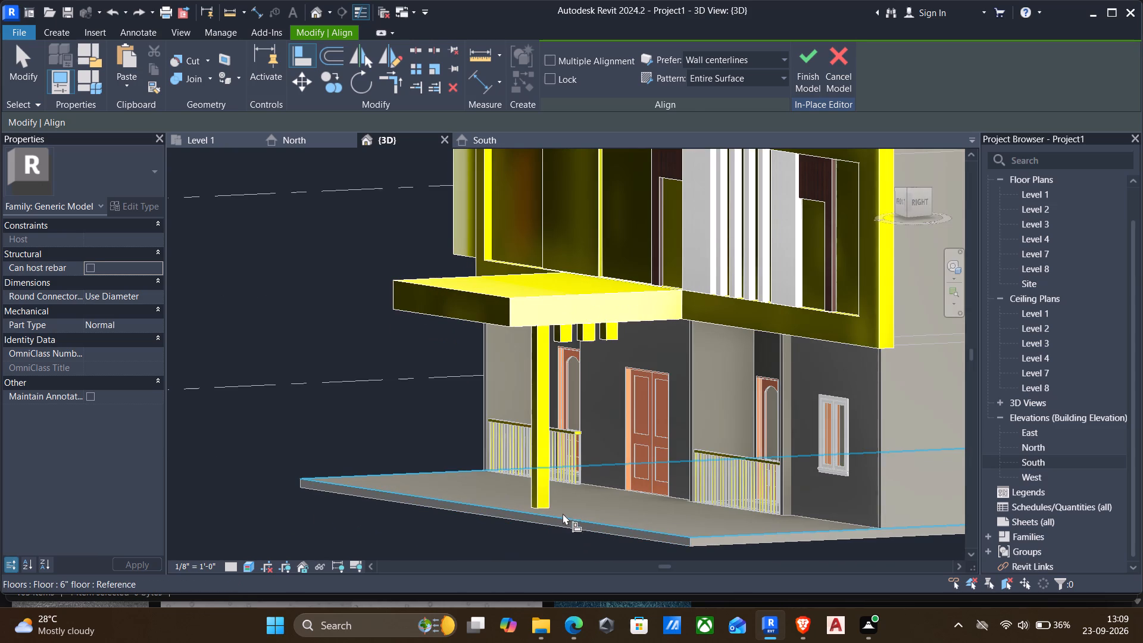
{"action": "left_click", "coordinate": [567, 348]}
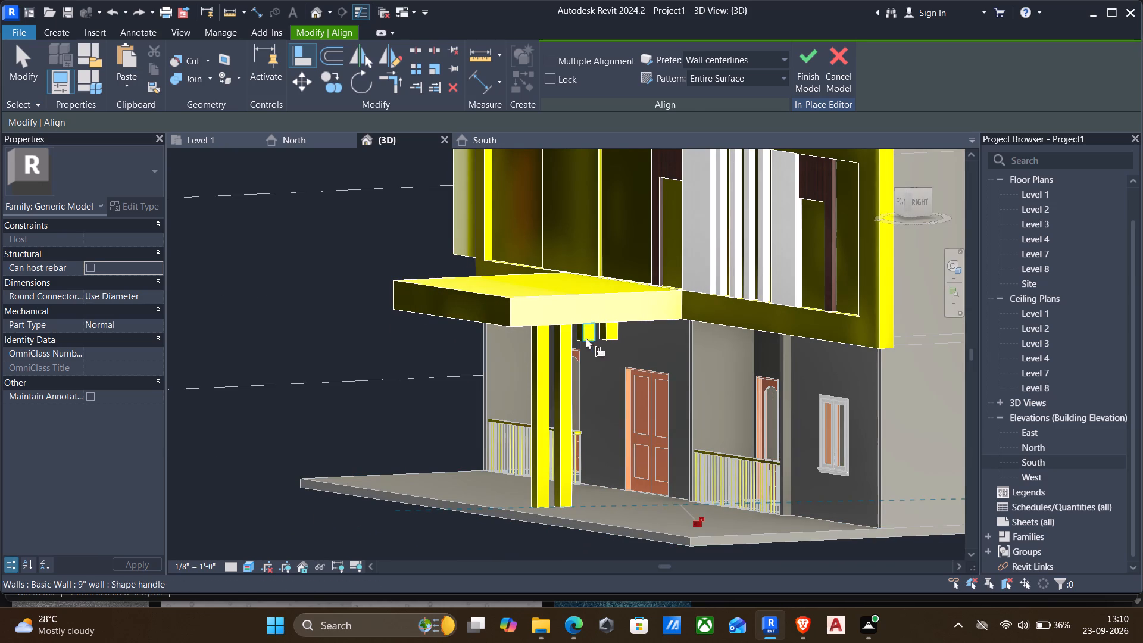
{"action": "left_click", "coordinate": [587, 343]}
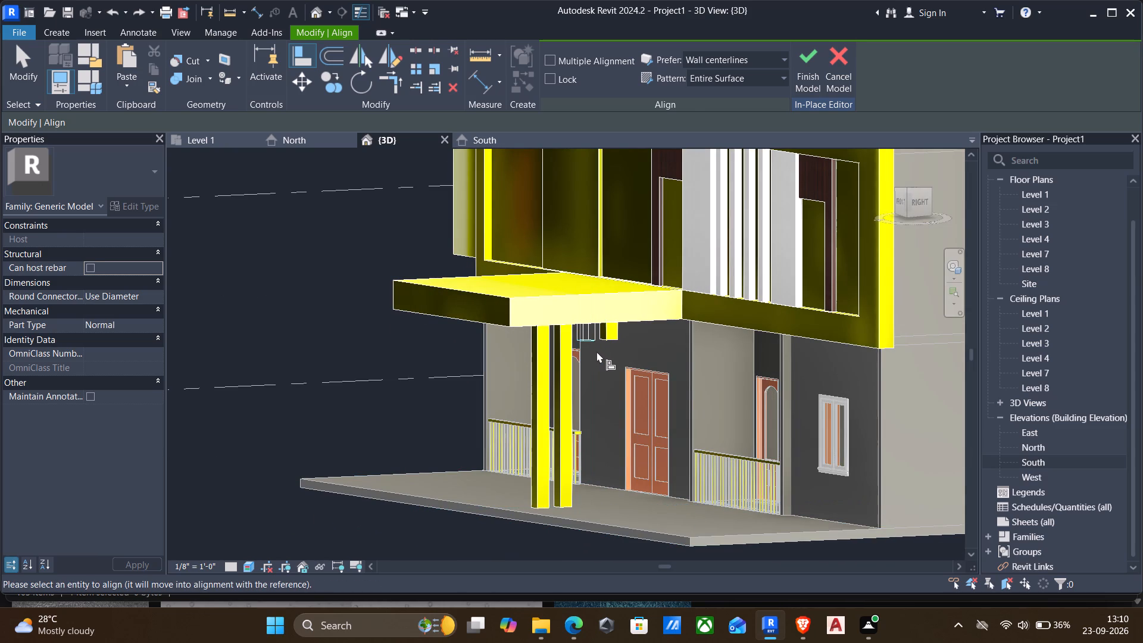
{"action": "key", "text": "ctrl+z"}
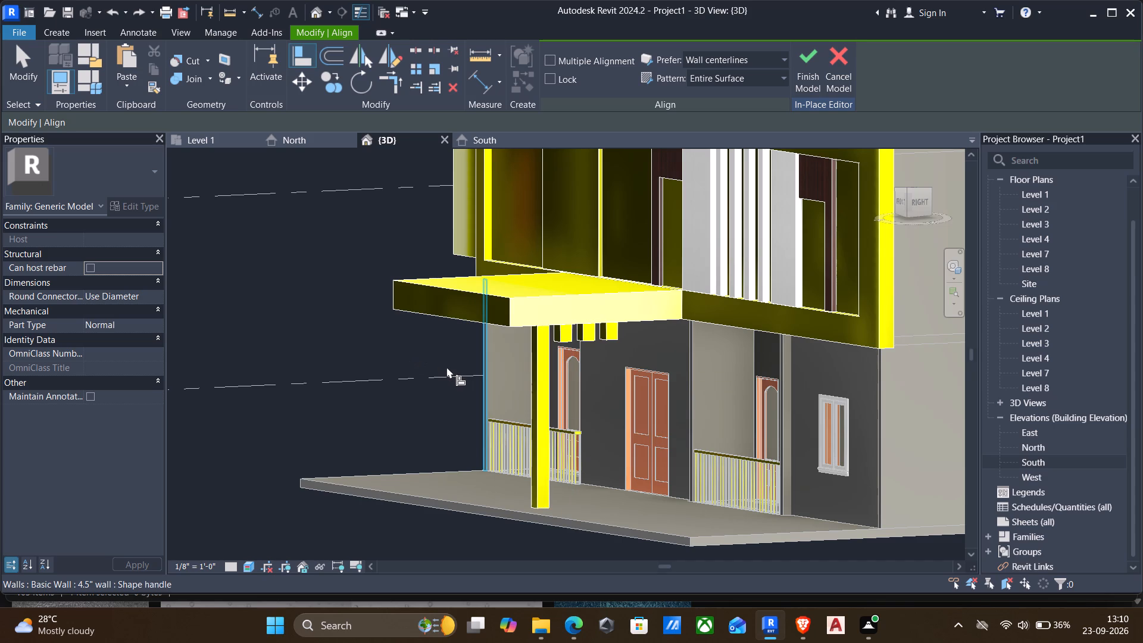
Align the underside of the second block from the canopy's outer end with the ground slab's top face.
{"action": "left_click", "coordinate": [583, 515]}
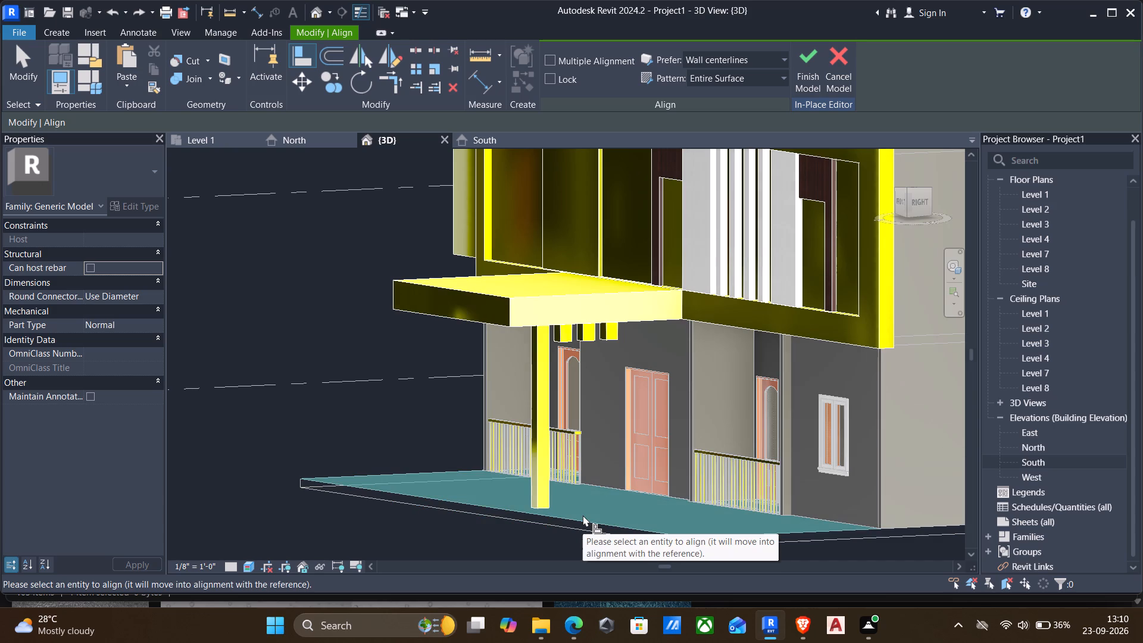
{"action": "middle_click_drag", "start_coordinate": [482, 402], "coordinate": [515, 299], "text": "shift"}
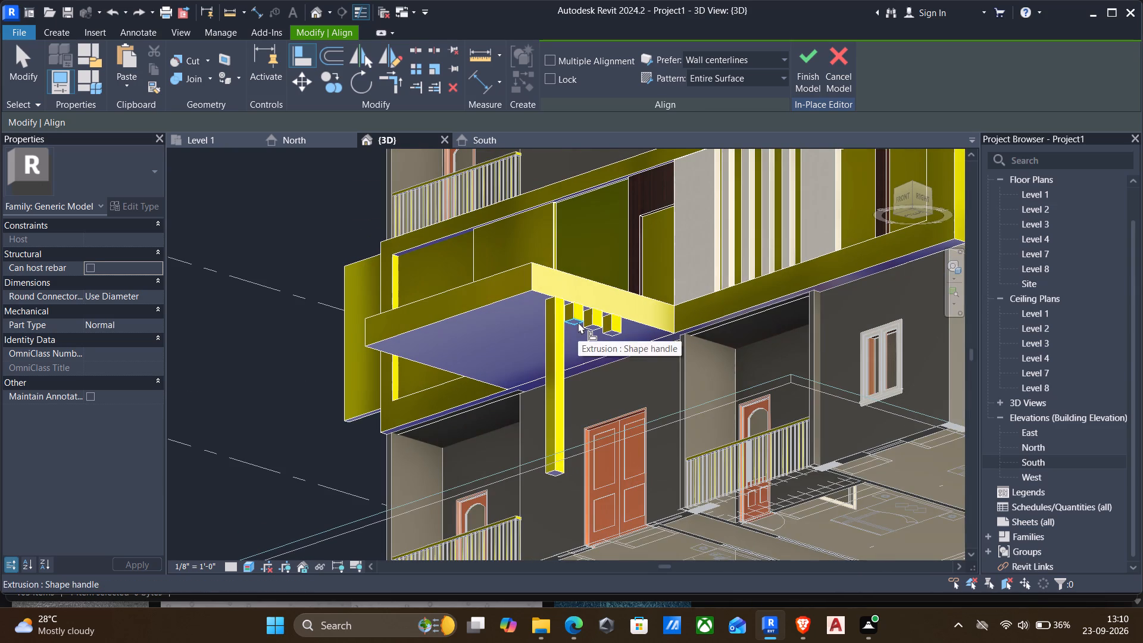
{"action": "left_click", "coordinate": [578, 322]}
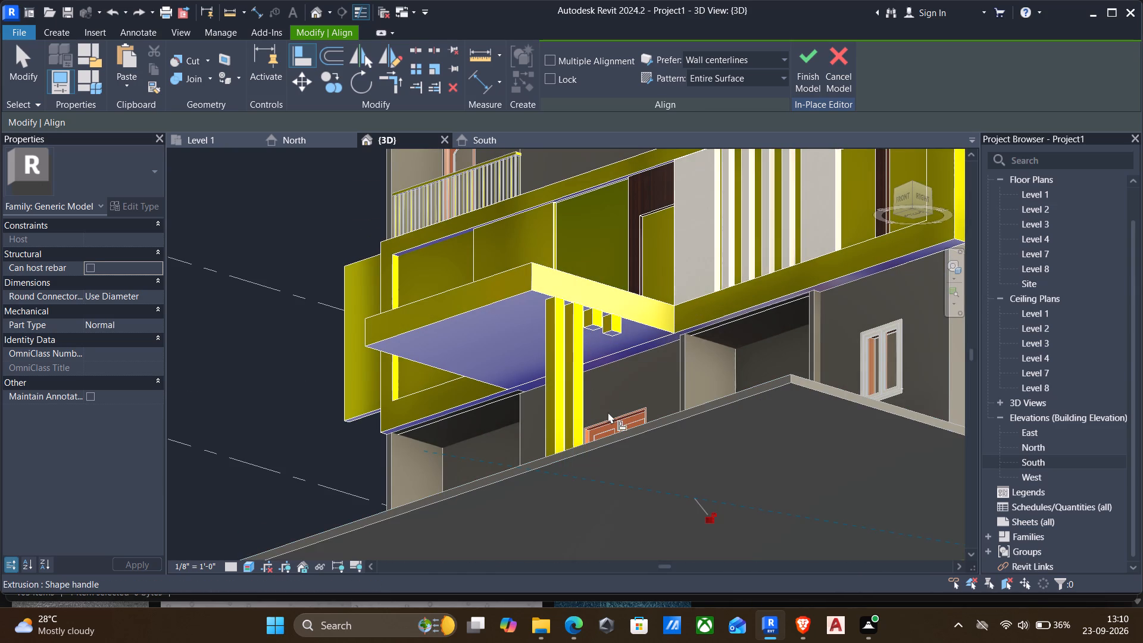
{"action": "scroll", "coordinate": [658, 368], "scroll_direction": "down", "scroll_amount": 1}
{"action": "middle_click_drag", "start_coordinate": [672, 373], "coordinate": [652, 422], "text": "shift"}
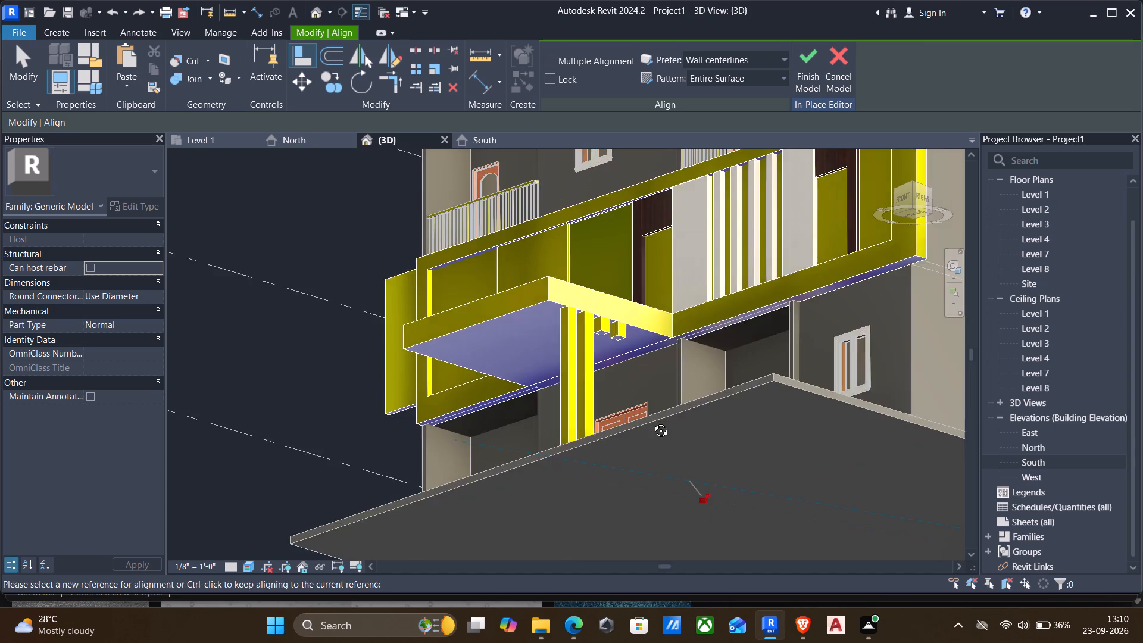
{"action": "middle_click_drag", "start_coordinate": [652, 422], "coordinate": [614, 473], "text": "shift"}
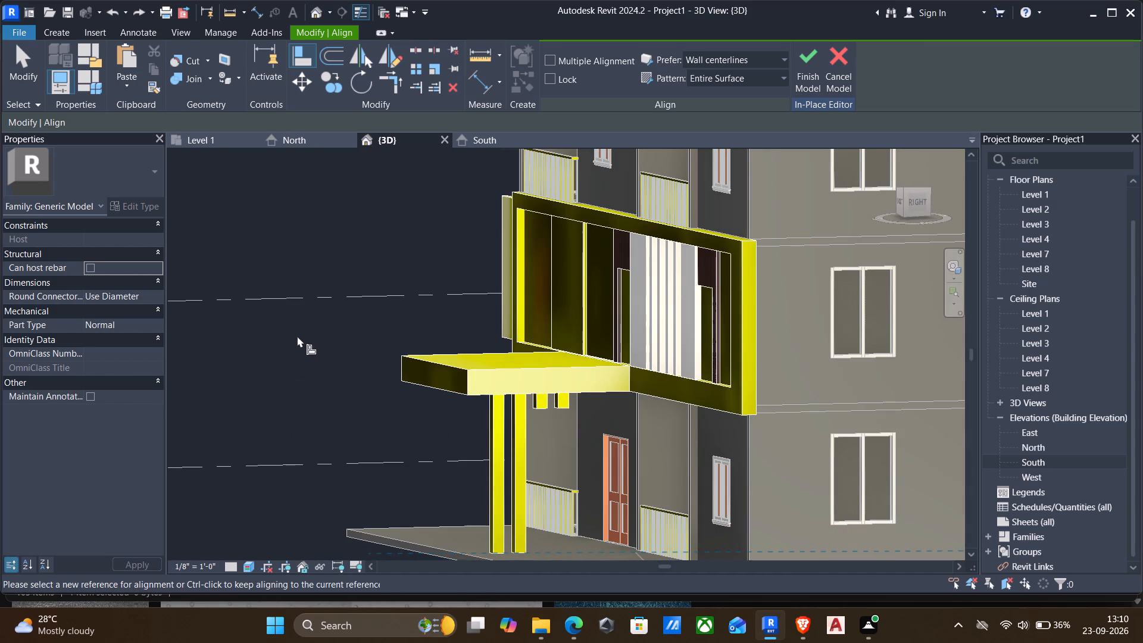
{"action": "middle_click_drag", "start_coordinate": [317, 347], "coordinate": [307, 307]}
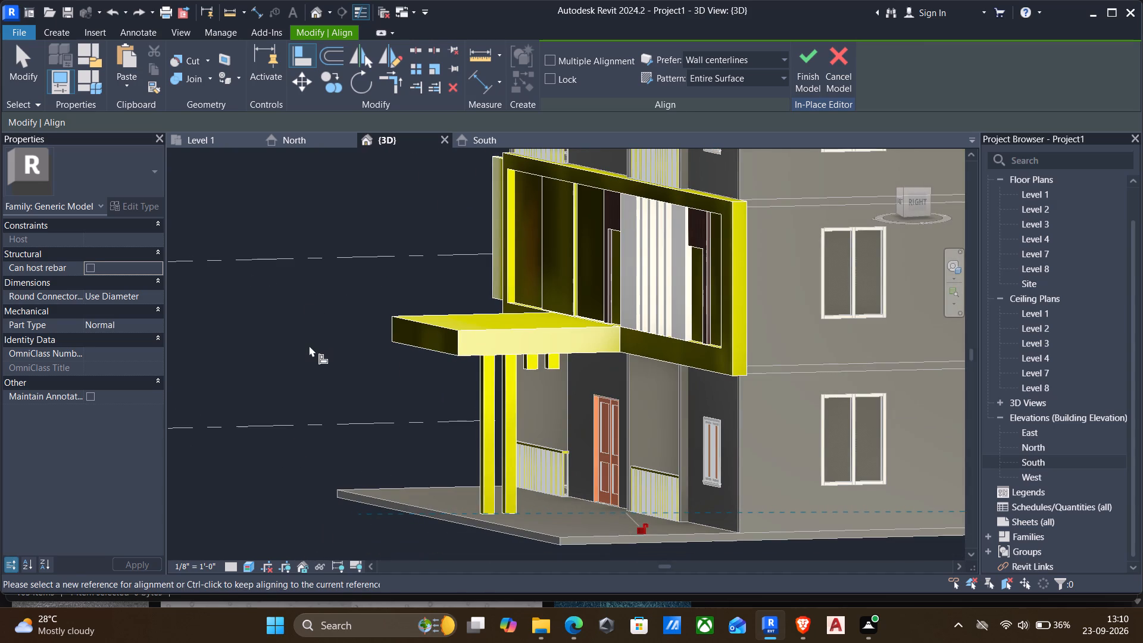
{"action": "key", "text": "Escape"}
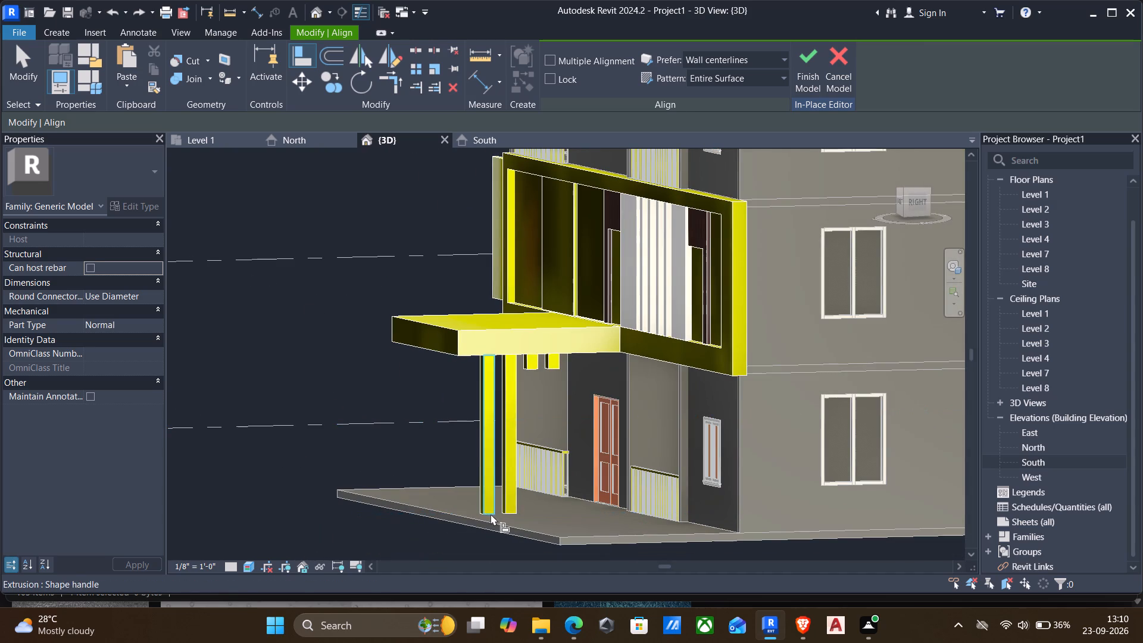
Align the undersides of the third and fourth blocks with the ground slab's top face, extending both into full-height posts.
{"action": "left_click", "coordinate": [508, 523]}
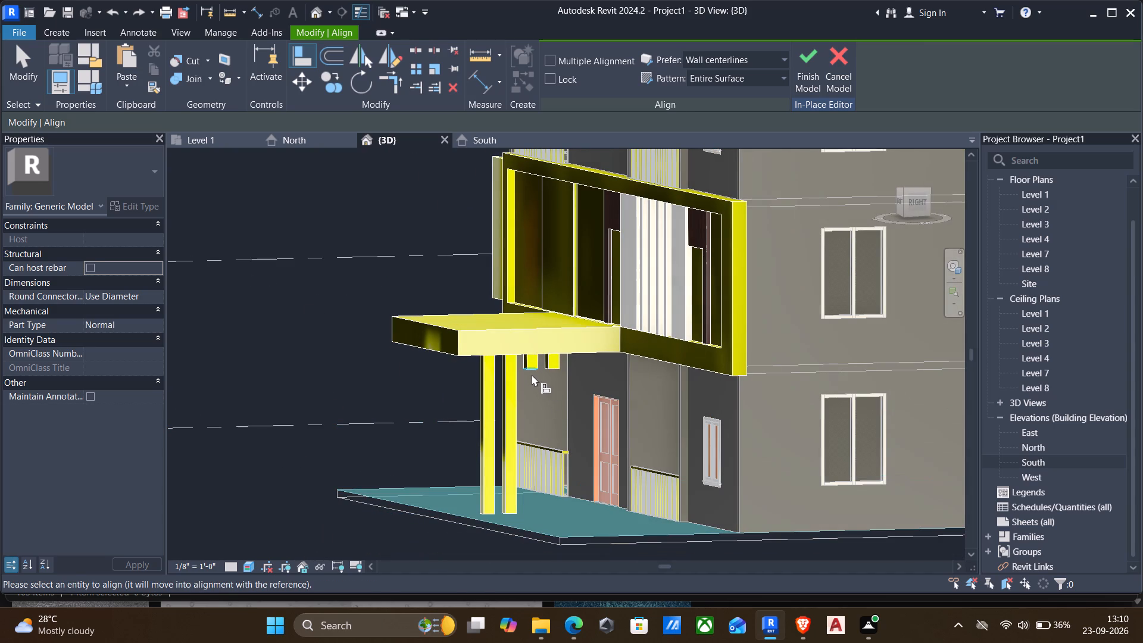
{"action": "left_click", "coordinate": [532, 373]}
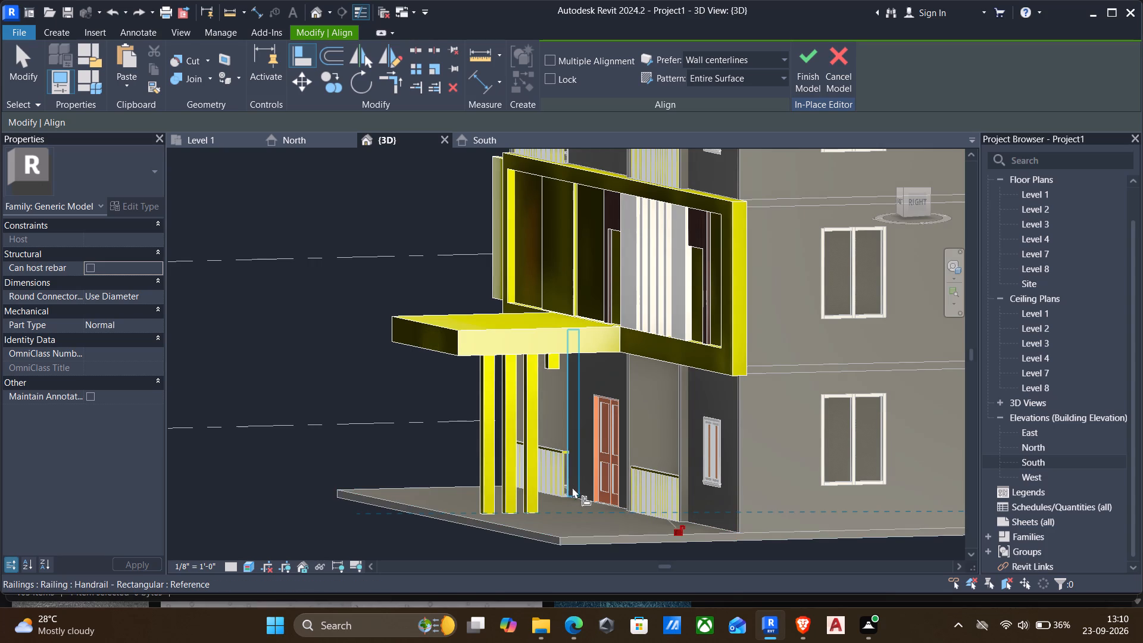
{"action": "key", "text": "Escape"}
{"action": "left_click", "coordinate": [539, 529]}
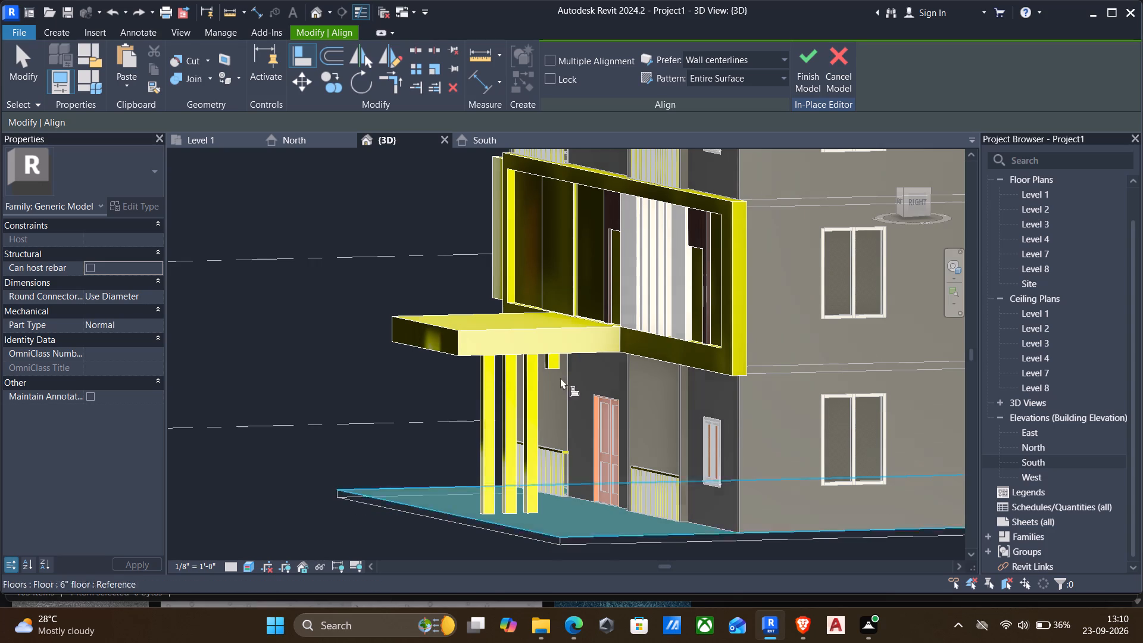
{"action": "left_click", "coordinate": [551, 369]}
{"action": "key", "text": "Escape"}
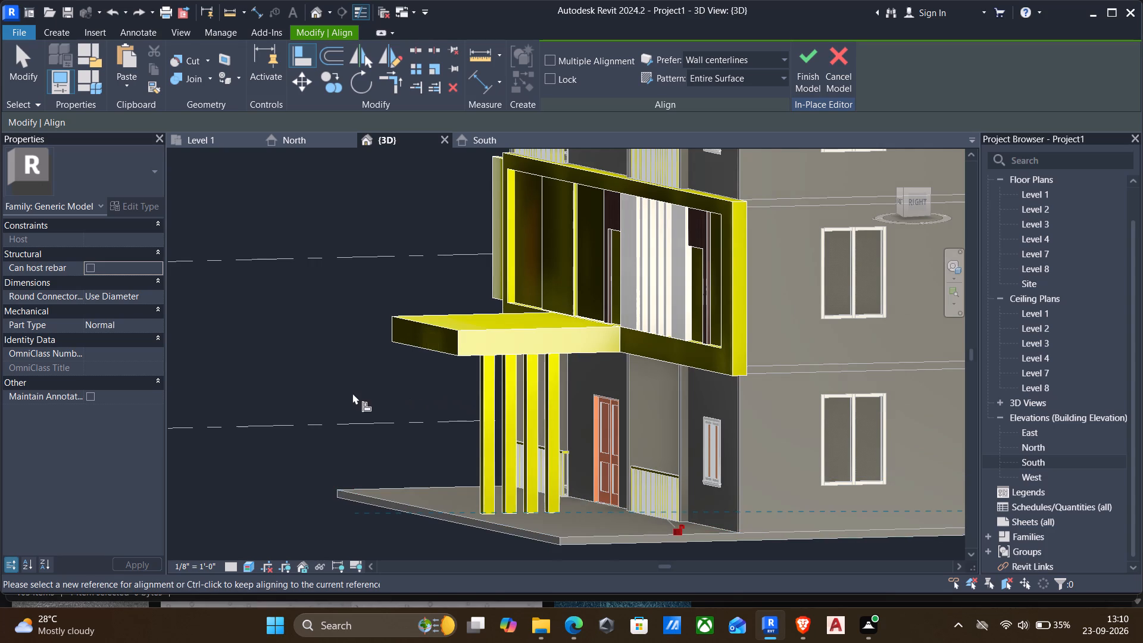
Set the 3D view's visual style to Textures.
{"action": "scroll", "coordinate": [363, 373], "scroll_direction": "down", "scroll_amount": 3}
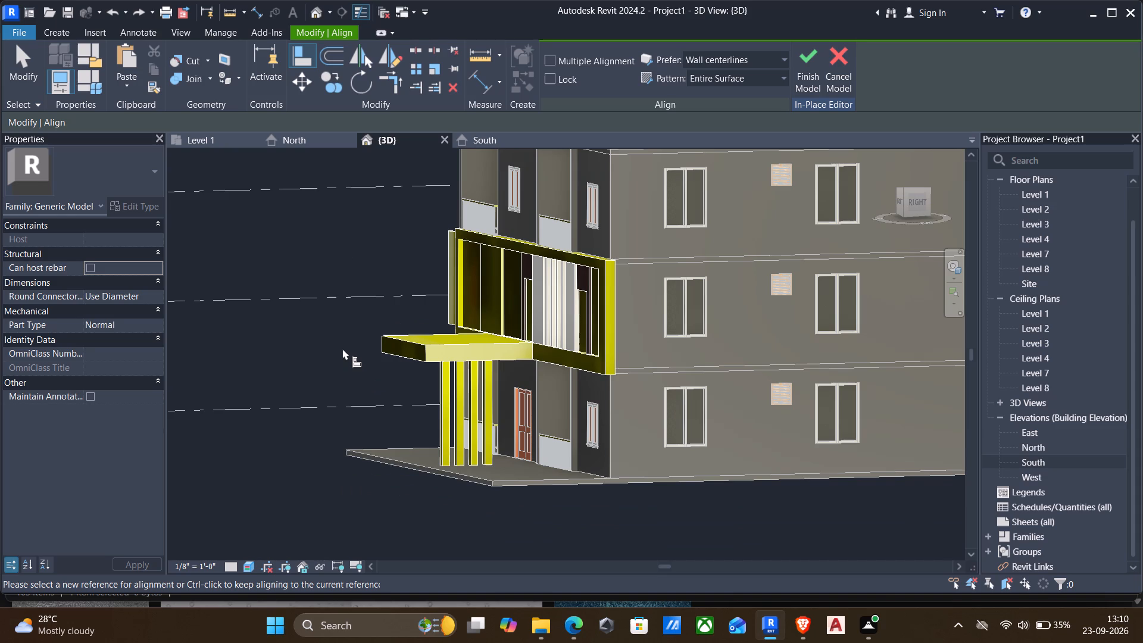
{"action": "middle_click_drag", "start_coordinate": [345, 348], "coordinate": [444, 322], "text": "shift"}
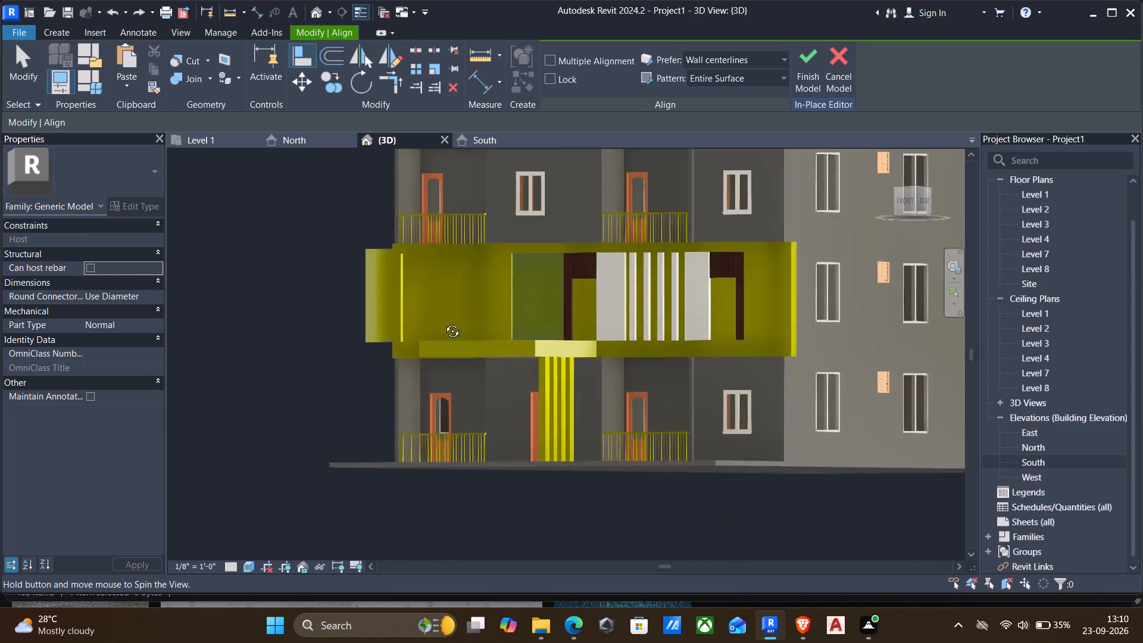
{"action": "middle_click_drag", "start_coordinate": [444, 322], "coordinate": [454, 295], "text": "shift"}
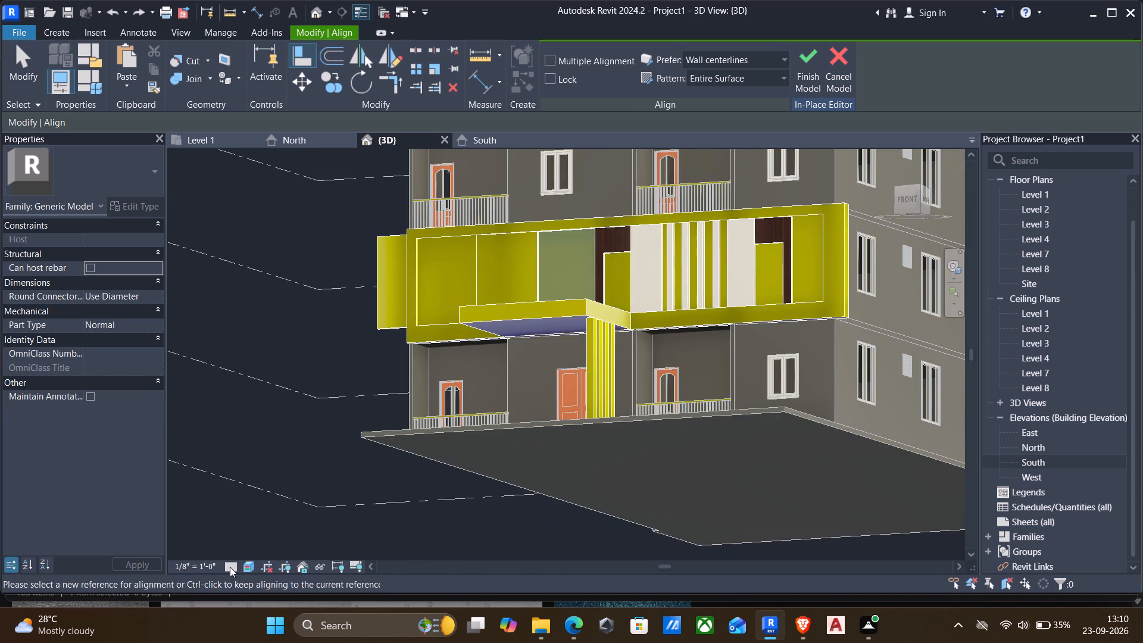
{"action": "left_click", "coordinate": [244, 565]}
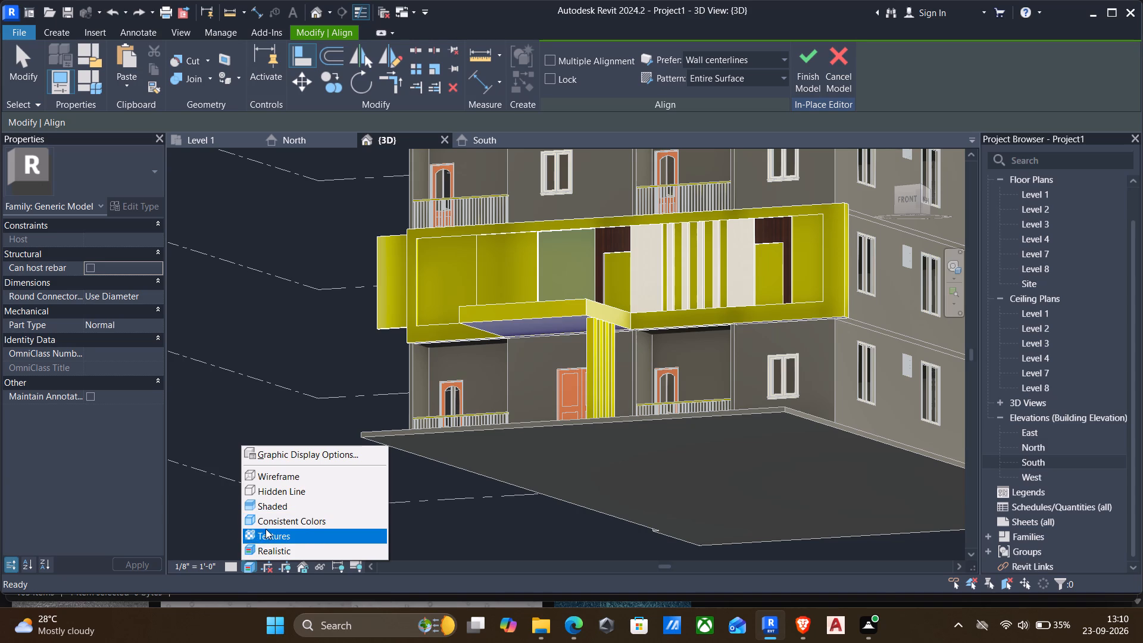
{"action": "left_click", "coordinate": [266, 529]}
Examine the textured canopy, its row of posts and the surrounding facade up close and from the front.
{"action": "scroll", "coordinate": [645, 387], "scroll_direction": "up", "scroll_amount": 3}
{"action": "scroll", "coordinate": [549, 301], "scroll_direction": "up", "scroll_amount": 1}
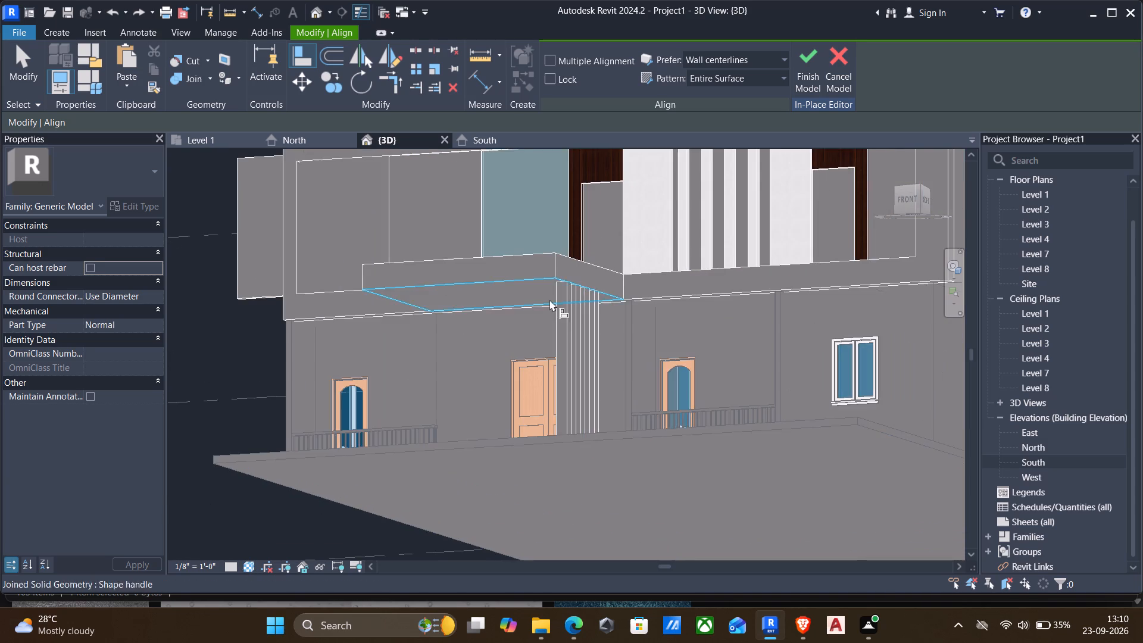
{"action": "scroll", "coordinate": [549, 299], "scroll_direction": "up", "scroll_amount": 5}
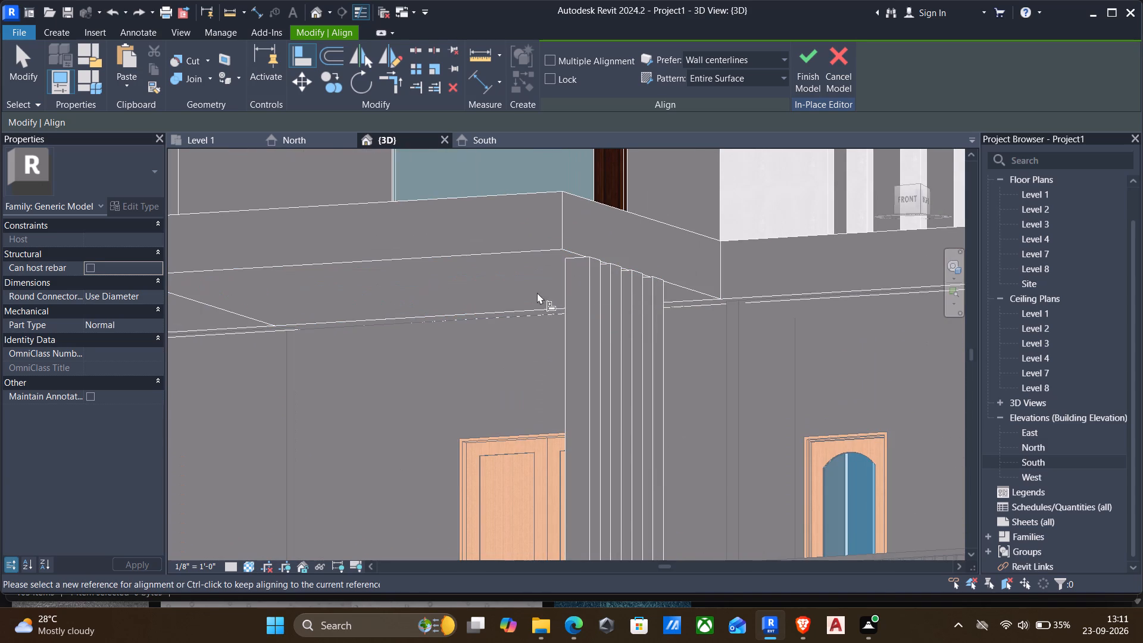
{"action": "middle_click_drag", "start_coordinate": [508, 292], "coordinate": [481, 313], "text": "shift"}
{"action": "scroll", "coordinate": [481, 313], "scroll_direction": "down", "scroll_amount": 11}
{"action": "middle_click_drag", "start_coordinate": [457, 331], "coordinate": [455, 361]}
{"action": "middle_click_drag", "start_coordinate": [457, 360], "coordinate": [530, 306], "text": "shift"}
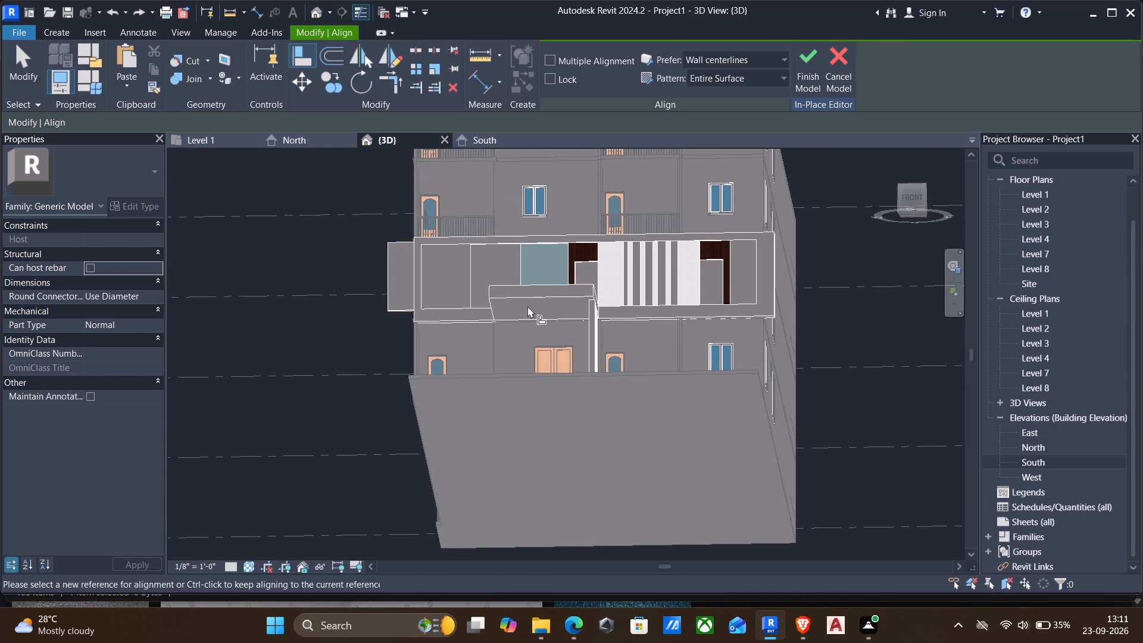
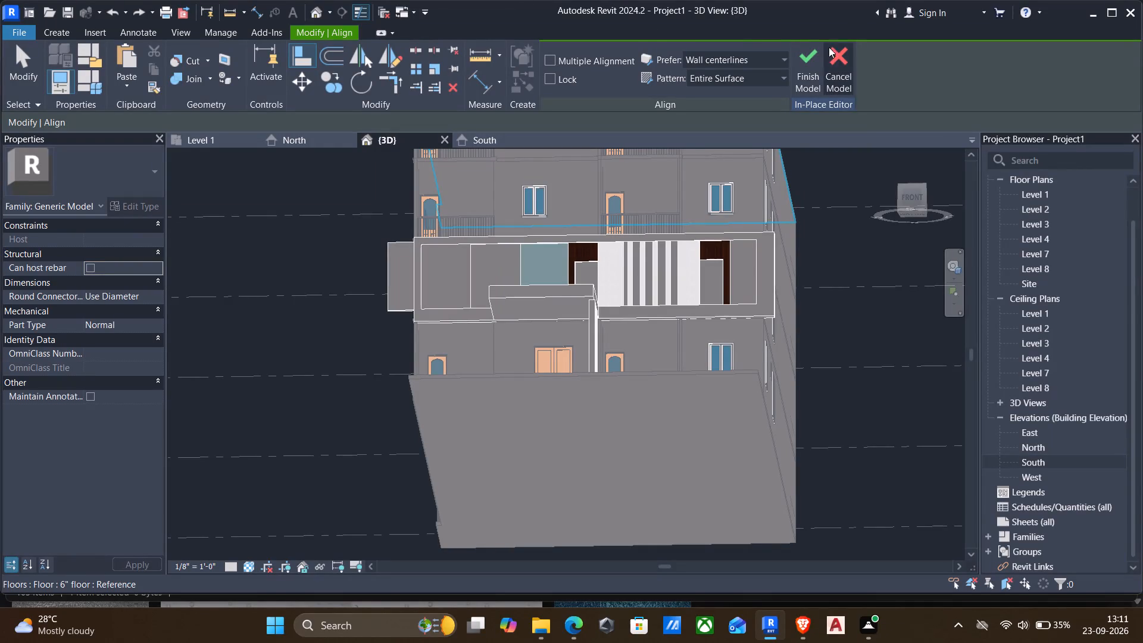
Finish the in-place facade model and dismiss the project save reminder without saving.
{"action": "left_click", "coordinate": [805, 60]}
{"action": "scroll", "coordinate": [628, 261], "scroll_direction": "down", "scroll_amount": 3}
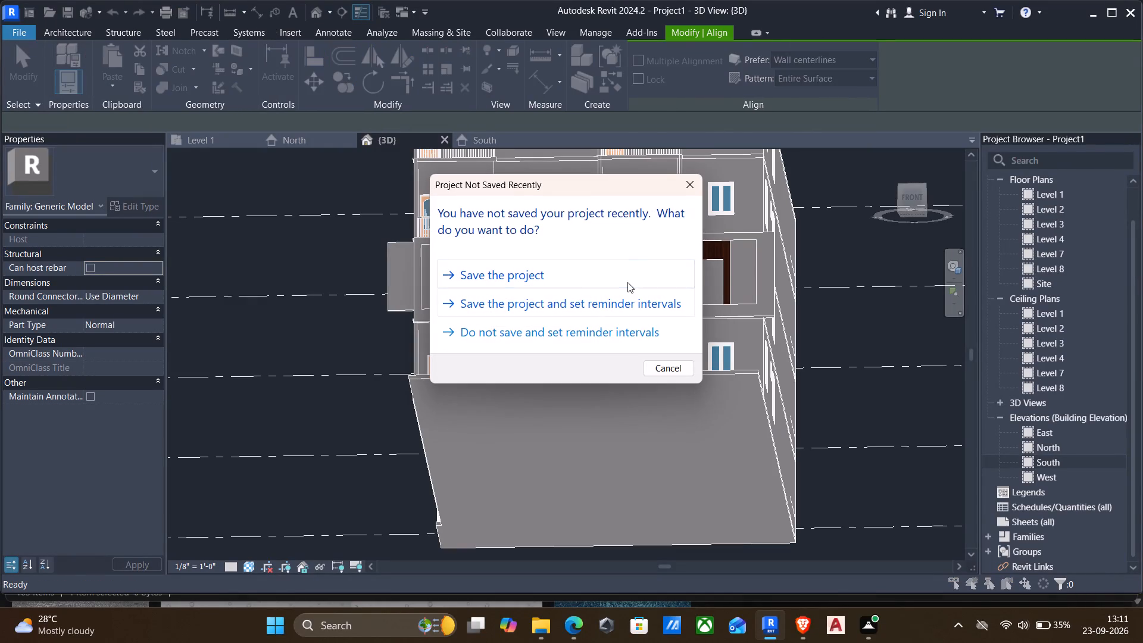
{"action": "left_click", "coordinate": [688, 177]}
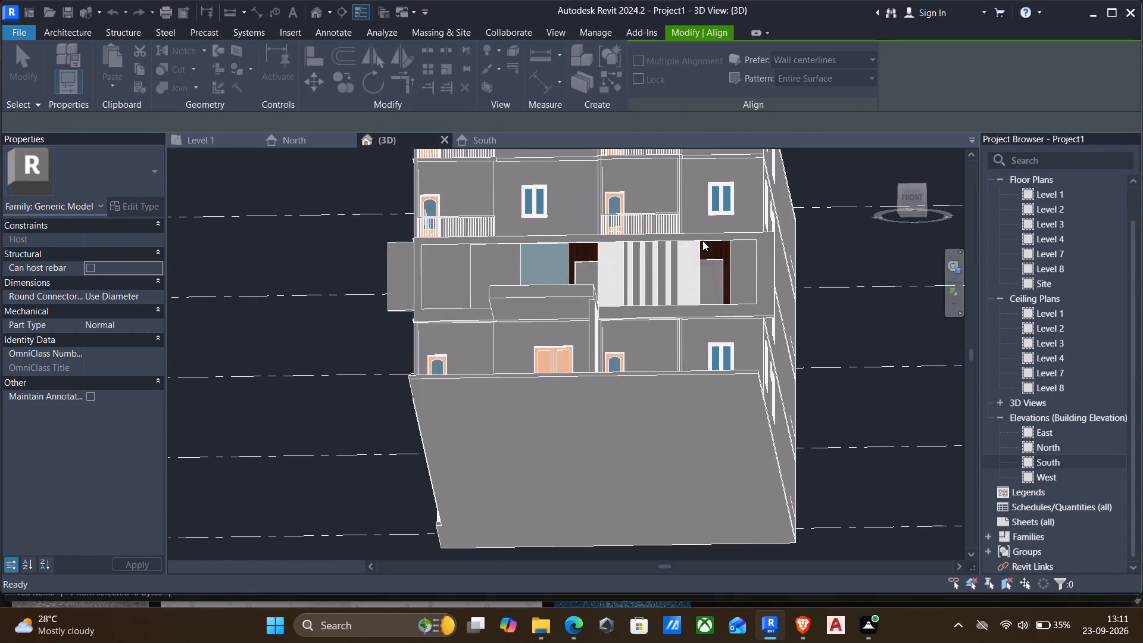
Extend the entrance canopy's outer edge farther out from the facade, to a depth of about 14' 8".
{"action": "scroll", "coordinate": [704, 247], "scroll_direction": "down", "scroll_amount": 3}
{"action": "middle_click_drag", "start_coordinate": [736, 274], "coordinate": [674, 374], "text": "shift"}
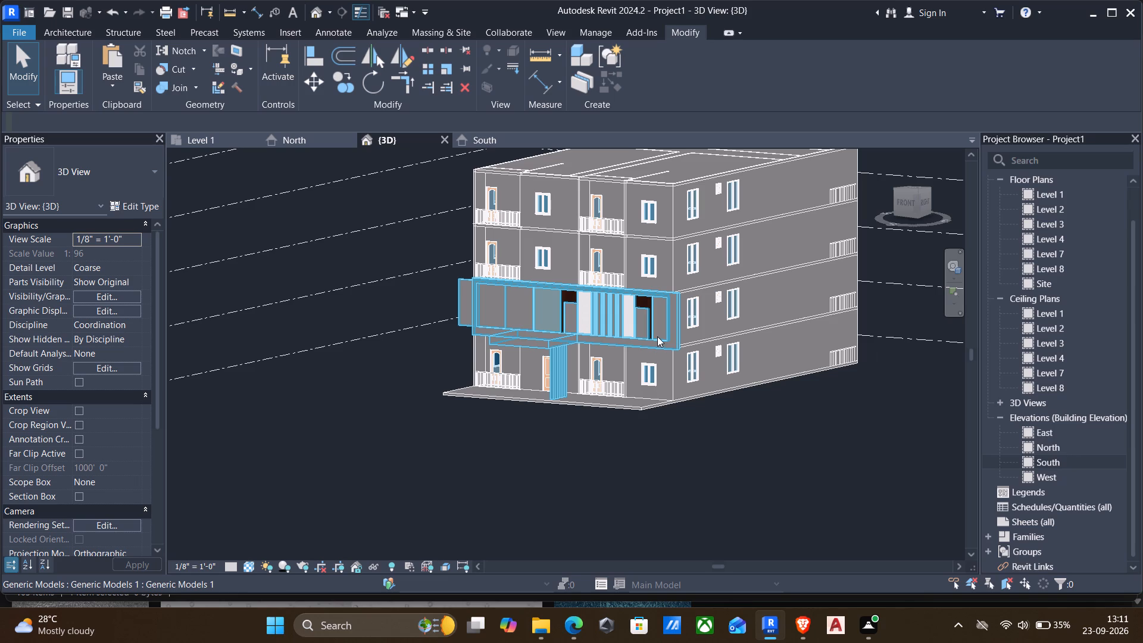
{"action": "scroll", "coordinate": [642, 313], "scroll_direction": "up", "scroll_amount": 8}
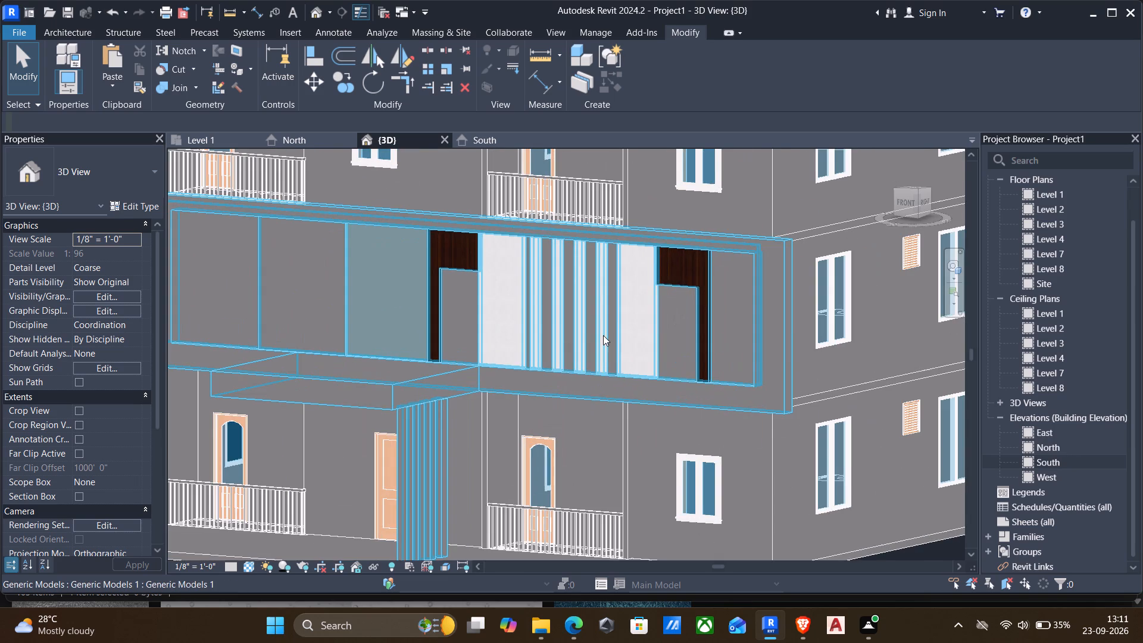
{"action": "middle_click_drag", "start_coordinate": [603, 335], "coordinate": [532, 298], "text": "shift"}
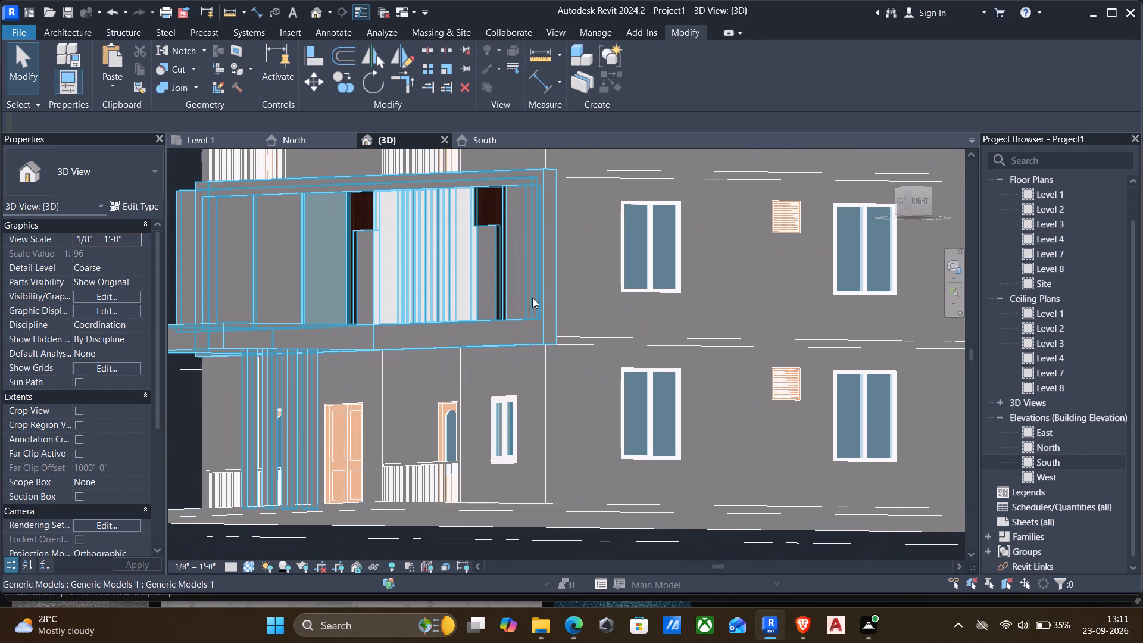
{"action": "middle_click_drag", "start_coordinate": [438, 400], "coordinate": [450, 361]}
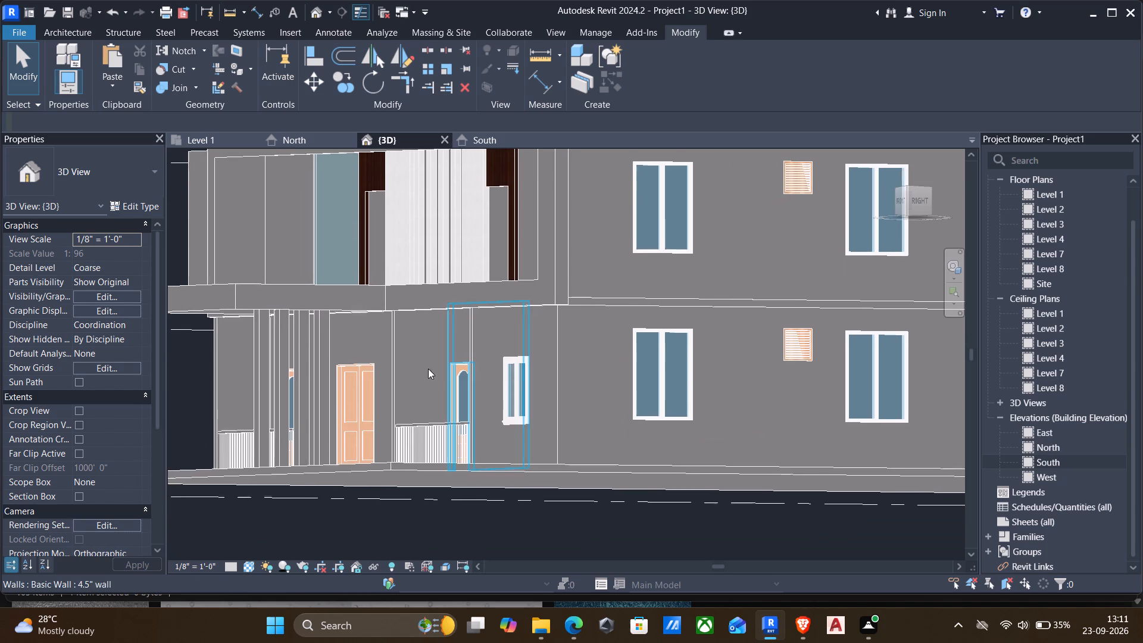
{"action": "scroll", "coordinate": [374, 364], "scroll_direction": "down", "scroll_amount": 4}
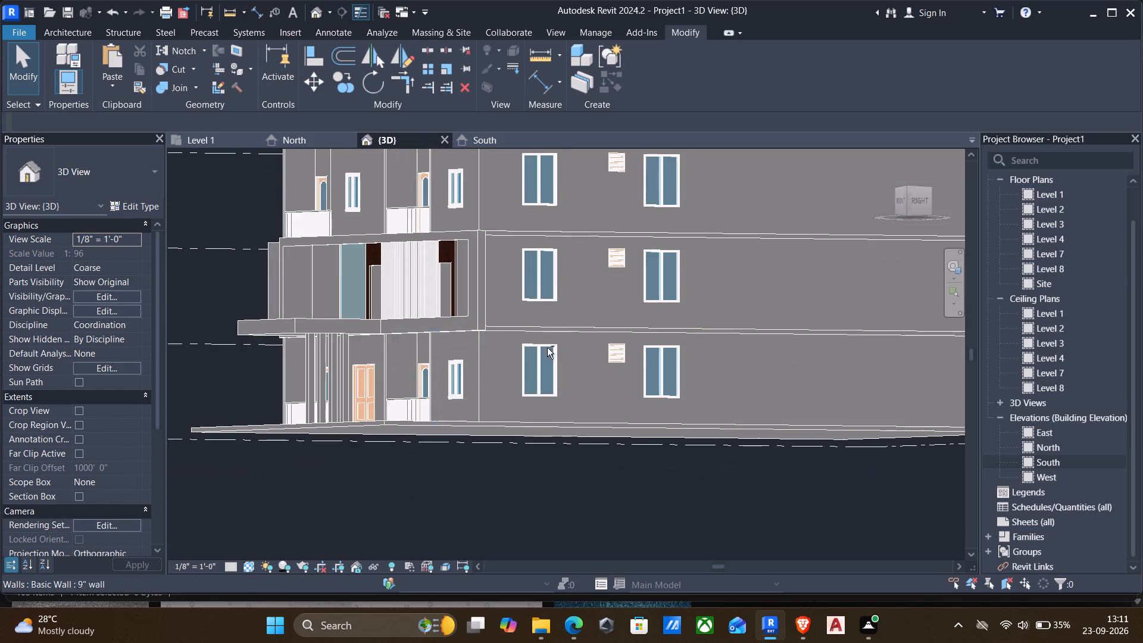
{"action": "middle_click_drag", "start_coordinate": [630, 338], "coordinate": [577, 421], "text": "shift"}
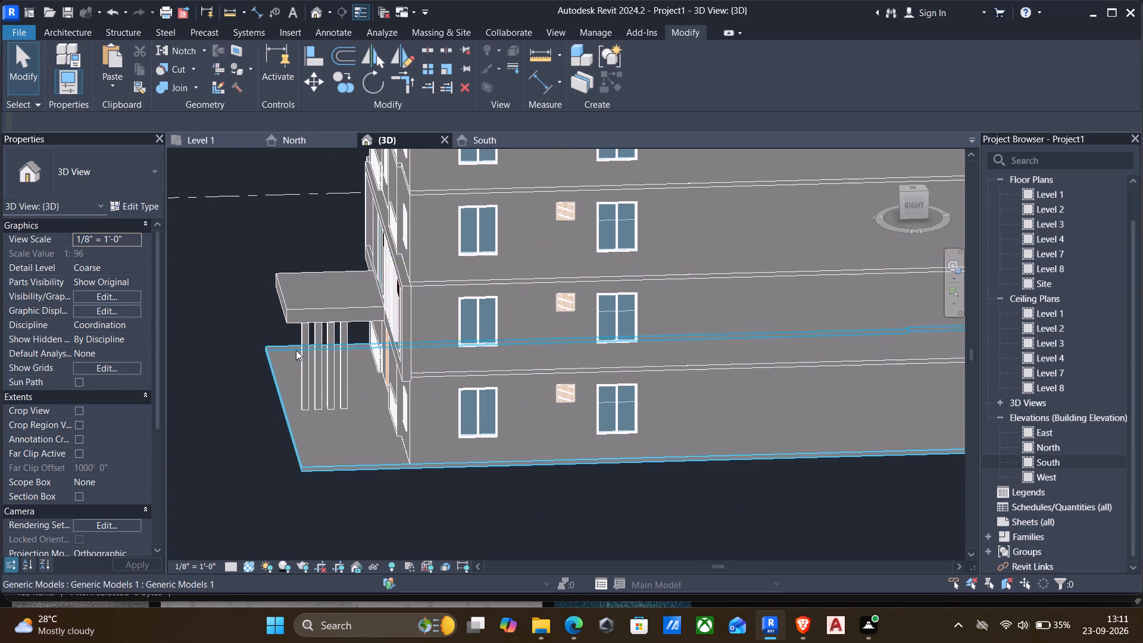
{"action": "left_click", "coordinate": [291, 313]}
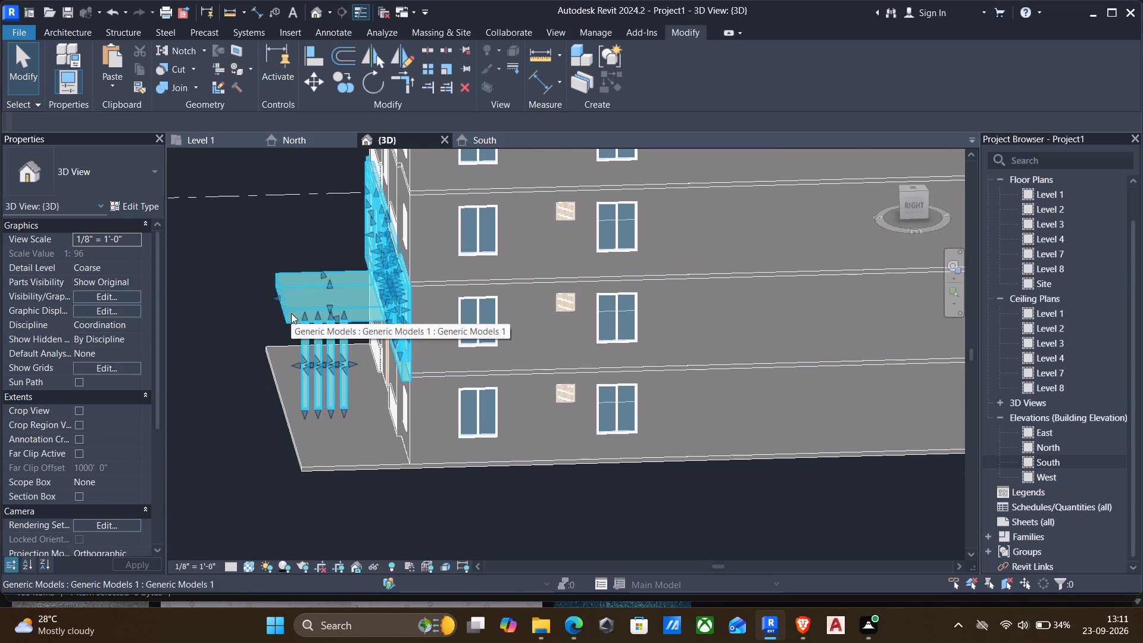
{"action": "left_click_drag", "start_coordinate": [275, 299], "coordinate": [254, 310]}
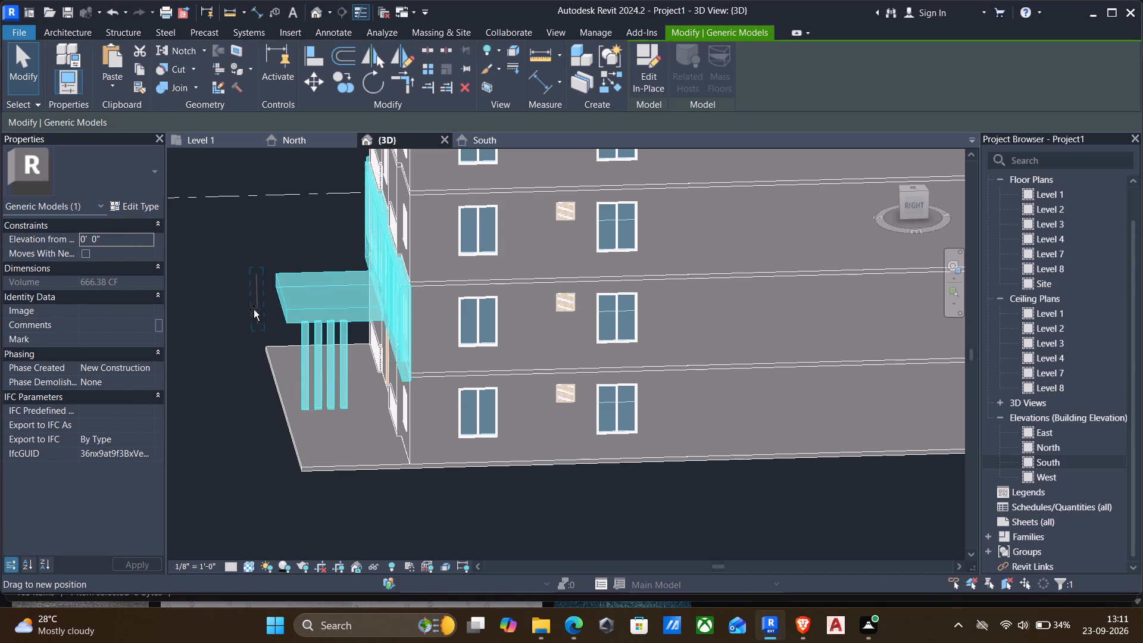
{"action": "left_click_drag", "start_coordinate": [254, 310], "coordinate": [252, 312]}
{"action": "key", "text": "Escape"}
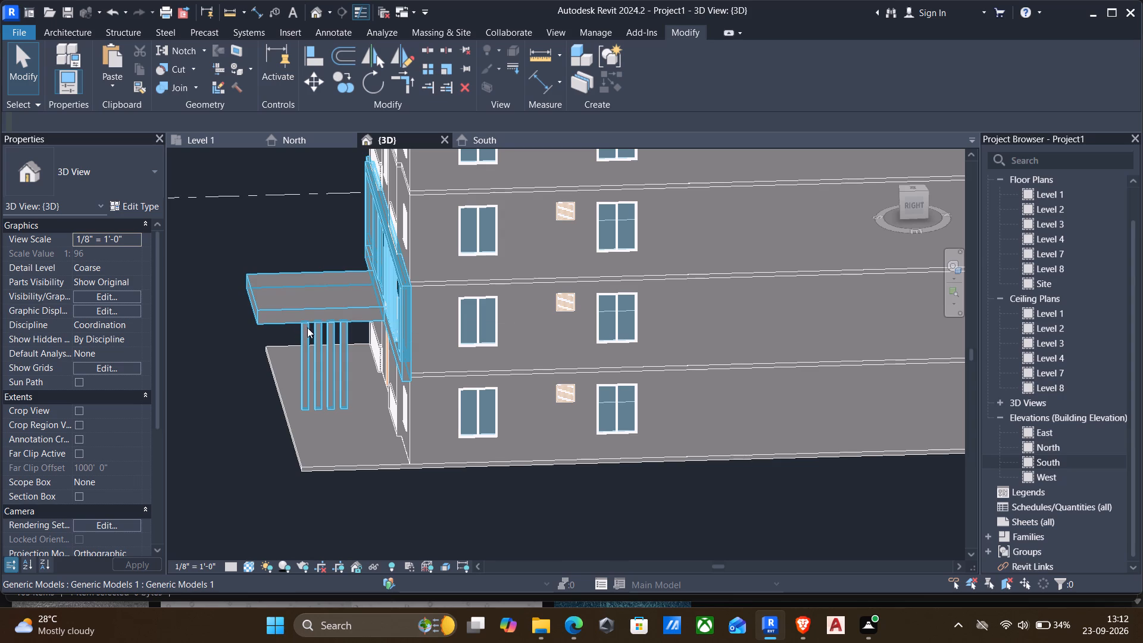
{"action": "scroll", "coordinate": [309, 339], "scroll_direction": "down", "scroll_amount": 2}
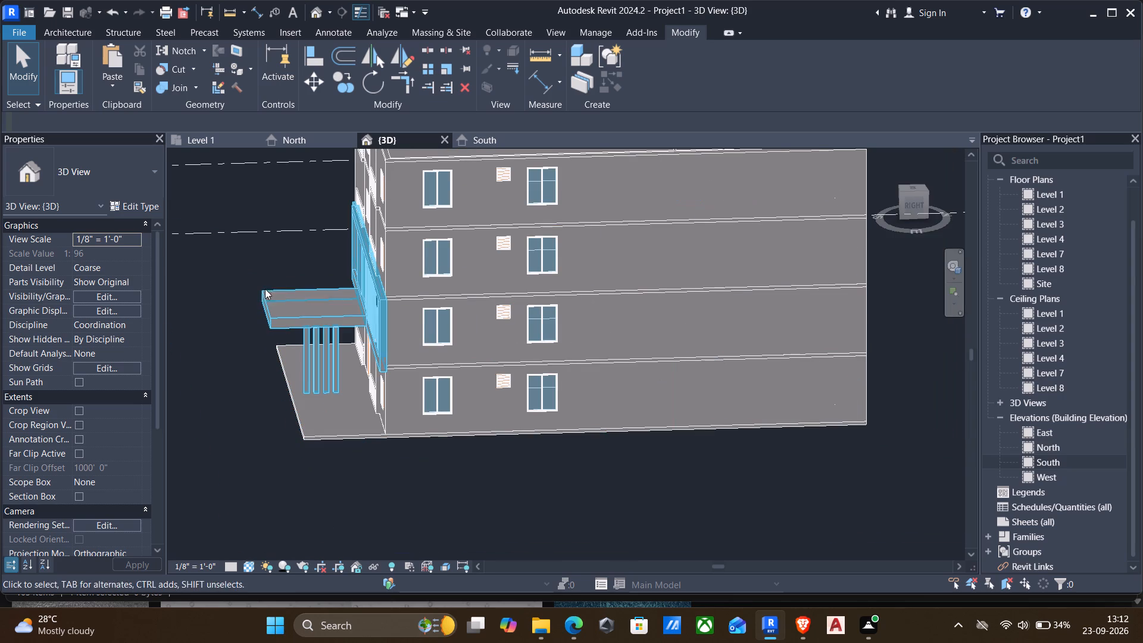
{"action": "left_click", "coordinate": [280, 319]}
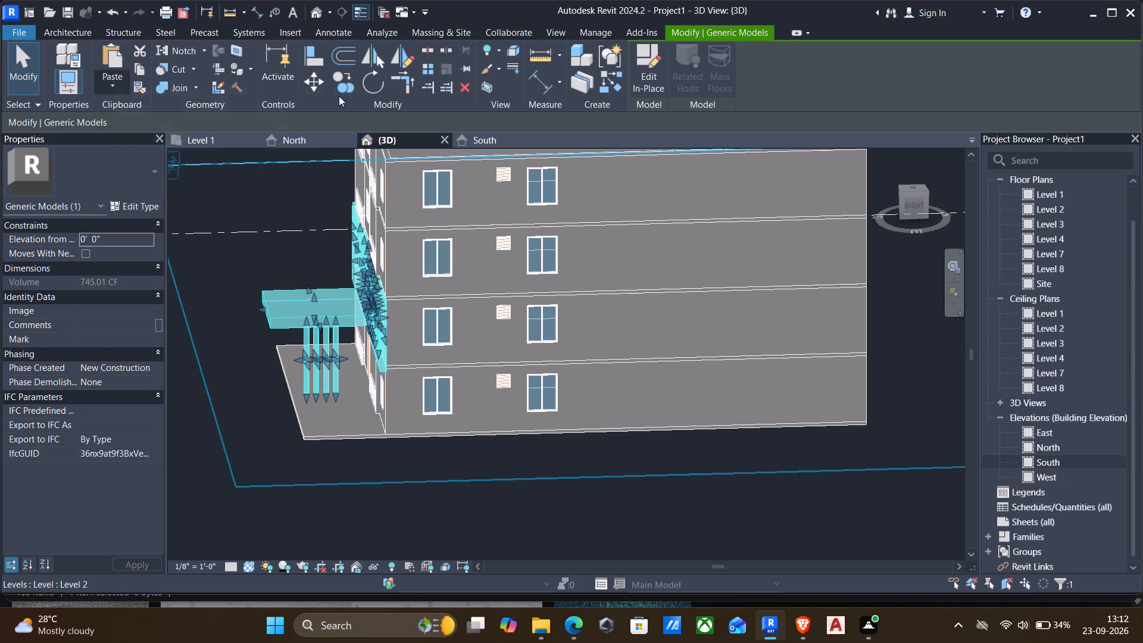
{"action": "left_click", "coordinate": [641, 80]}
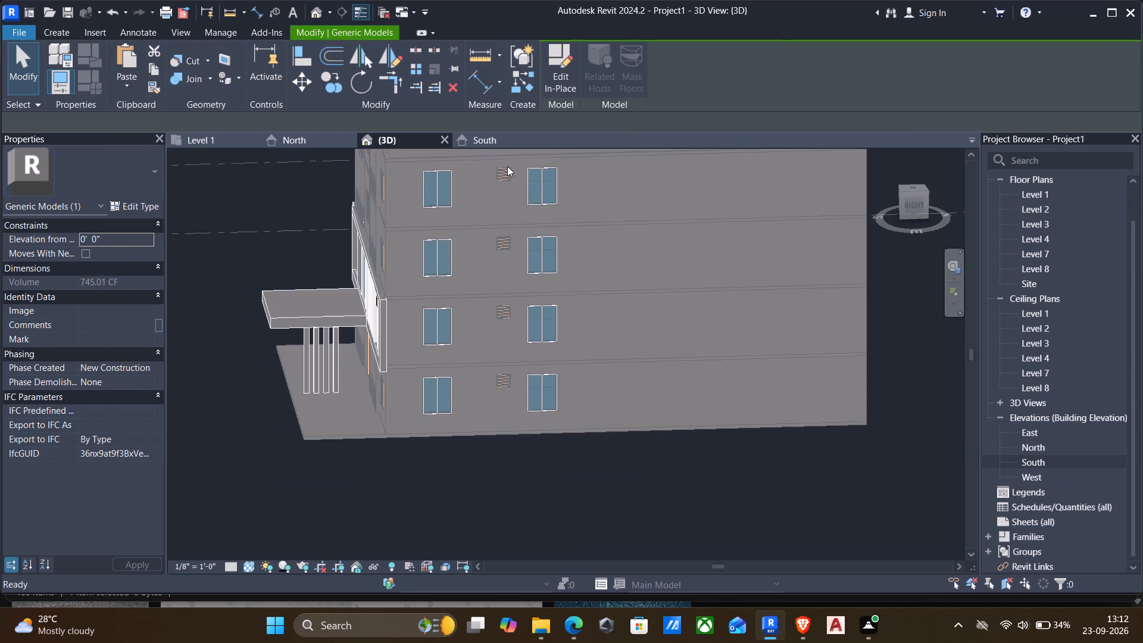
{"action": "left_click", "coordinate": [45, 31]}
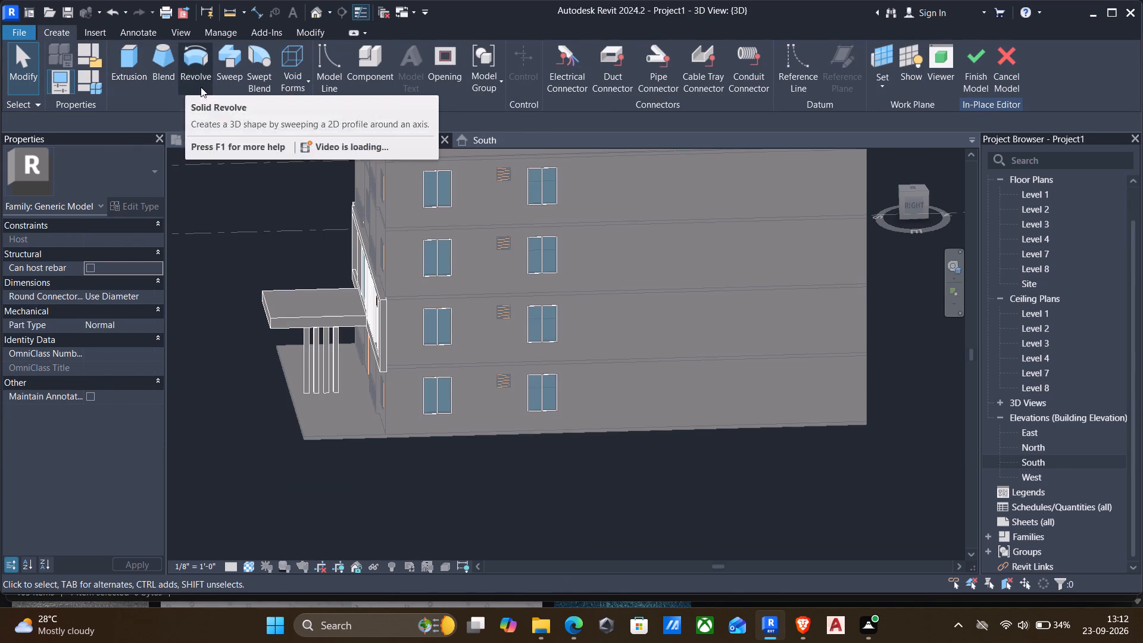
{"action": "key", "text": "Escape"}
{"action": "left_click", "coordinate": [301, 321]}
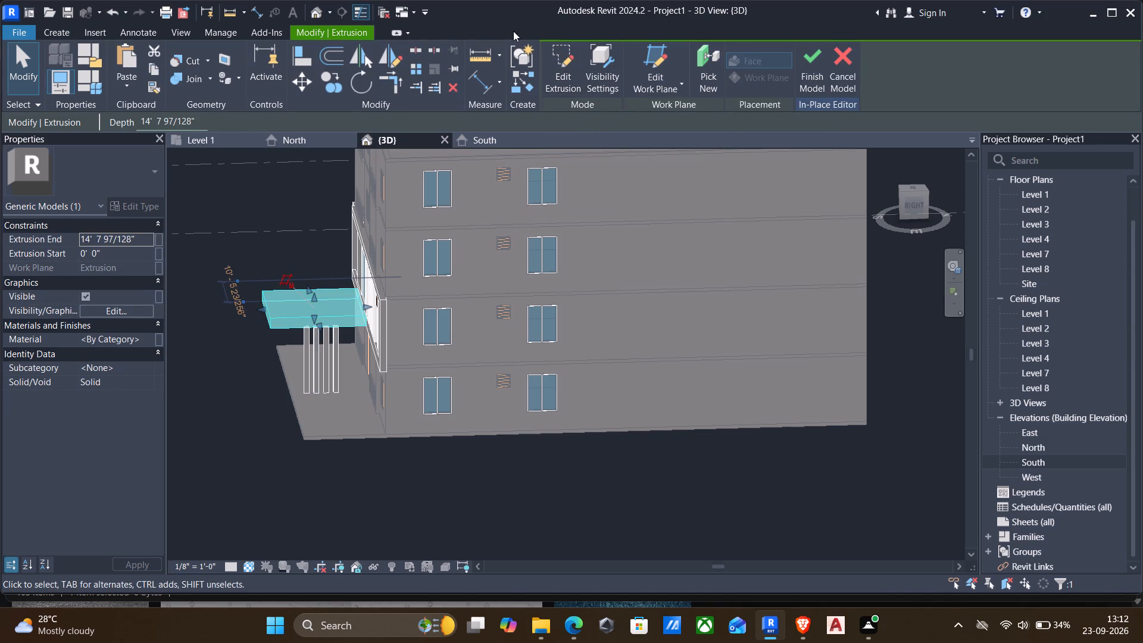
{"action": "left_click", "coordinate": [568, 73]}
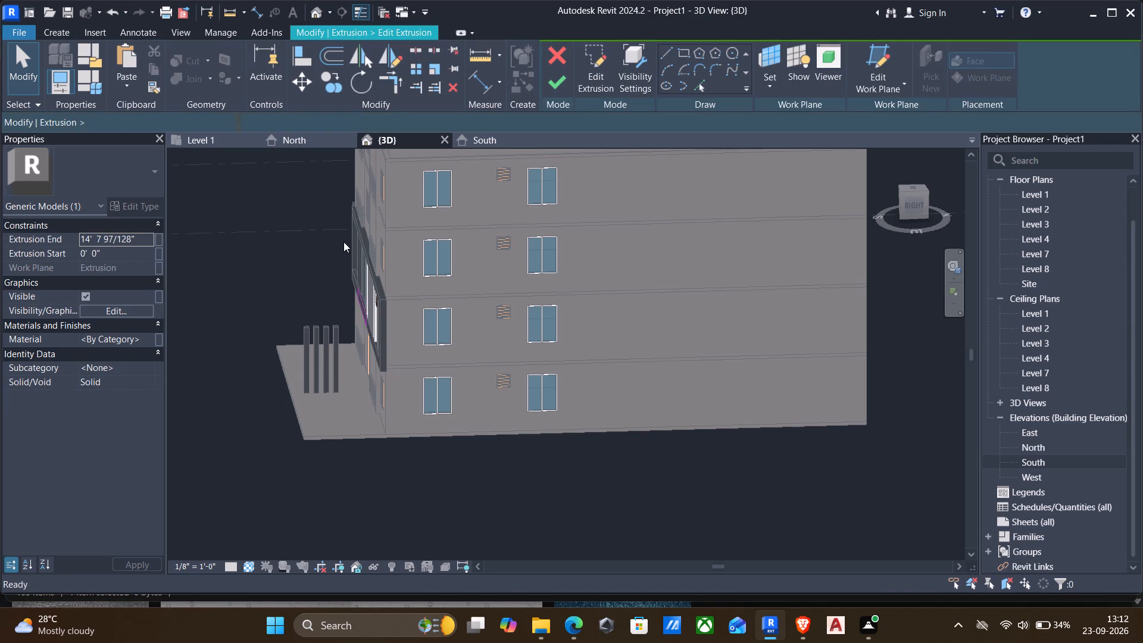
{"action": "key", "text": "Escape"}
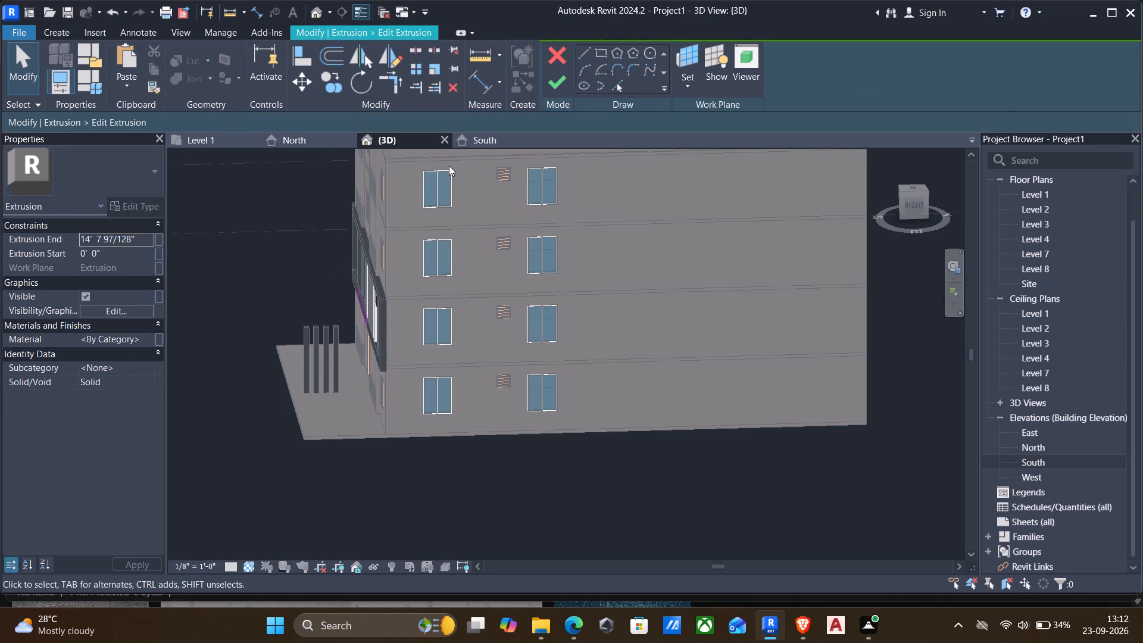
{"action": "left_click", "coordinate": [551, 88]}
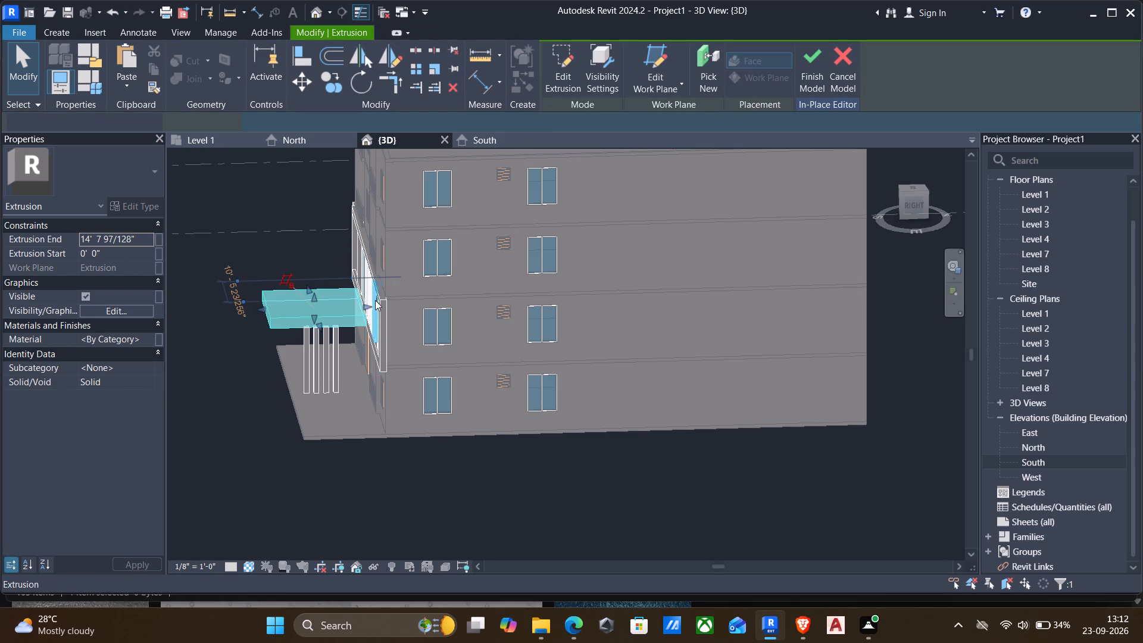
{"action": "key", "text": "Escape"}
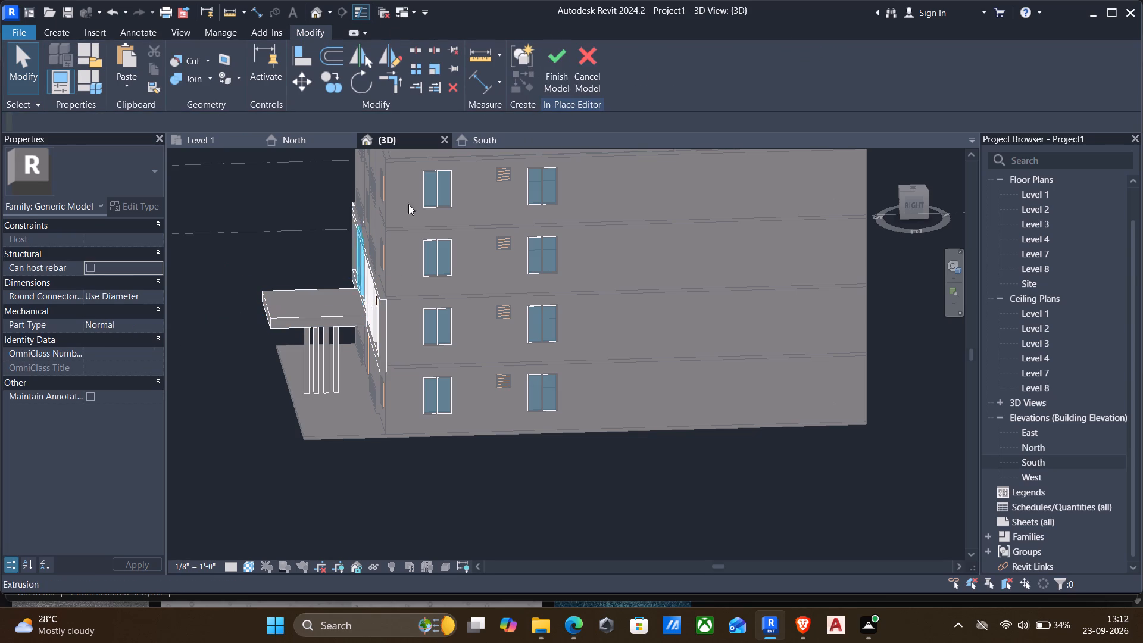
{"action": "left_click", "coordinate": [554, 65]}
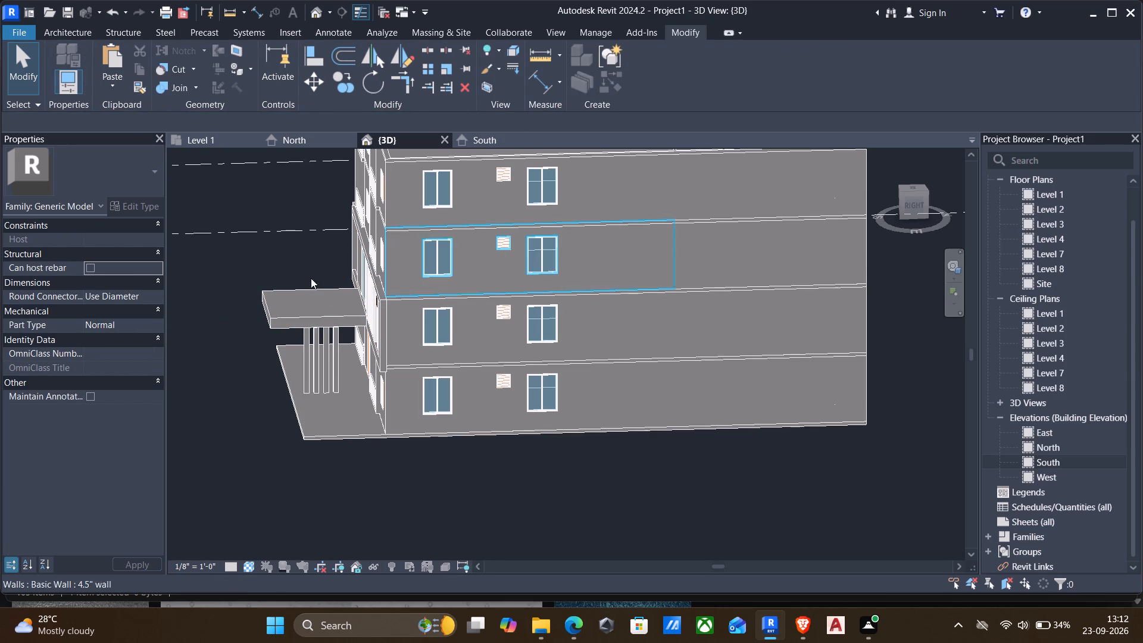
Reopen the facade feature containing the entrance canopy for in-place editing.
{"action": "left_click", "coordinate": [286, 322]}
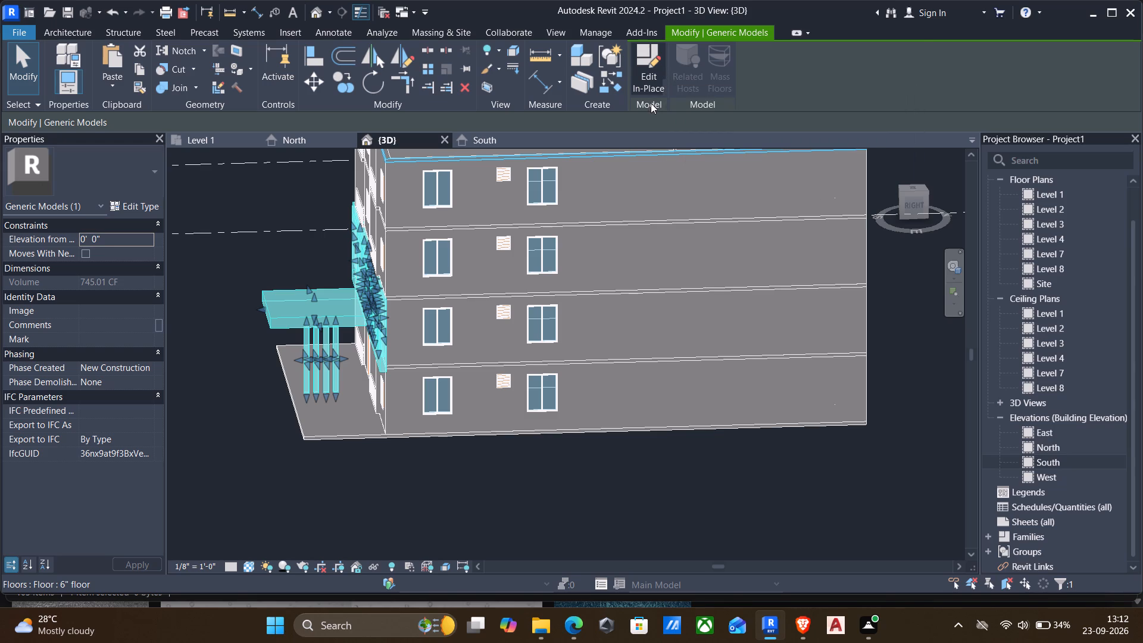
{"action": "left_click", "coordinate": [645, 71]}
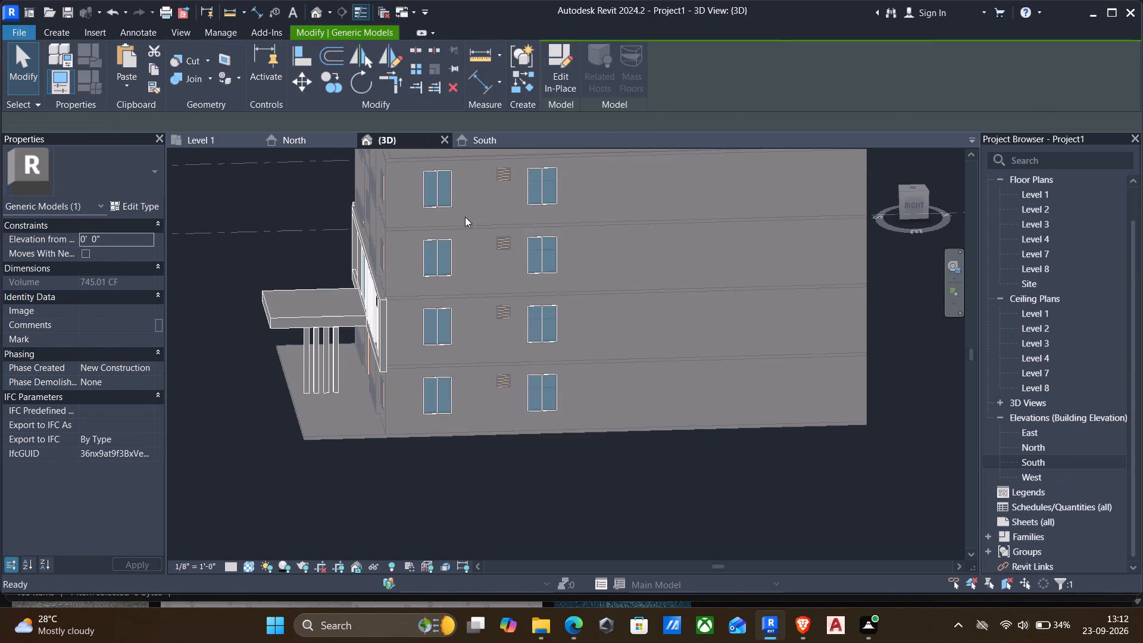
{"action": "left_click", "coordinate": [279, 318]}
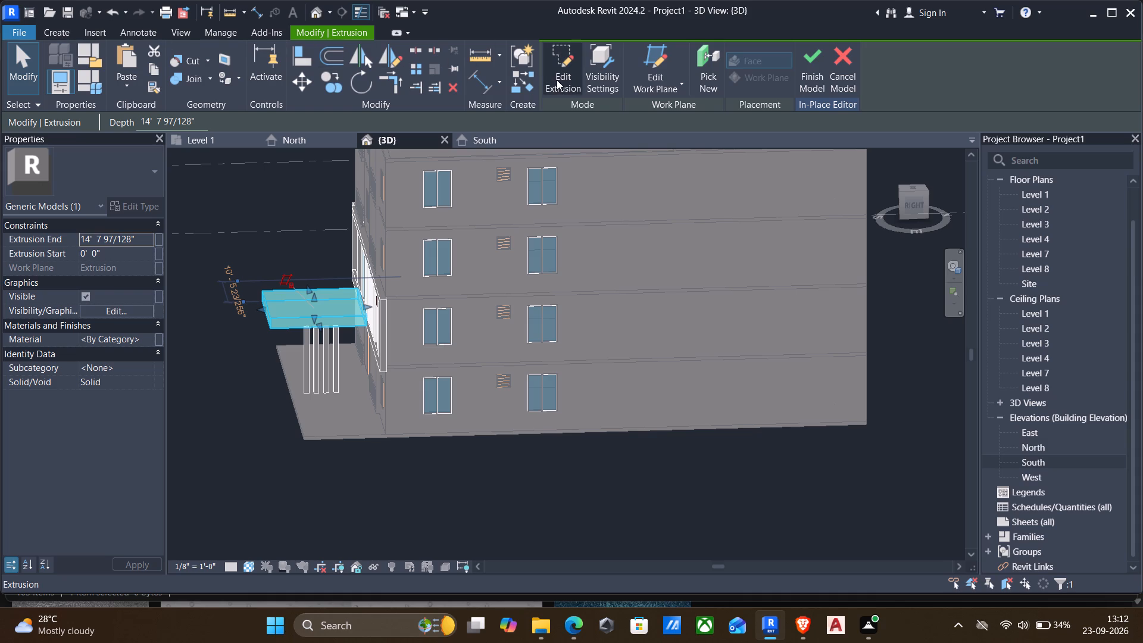
{"action": "left_click", "coordinate": [42, 28]}
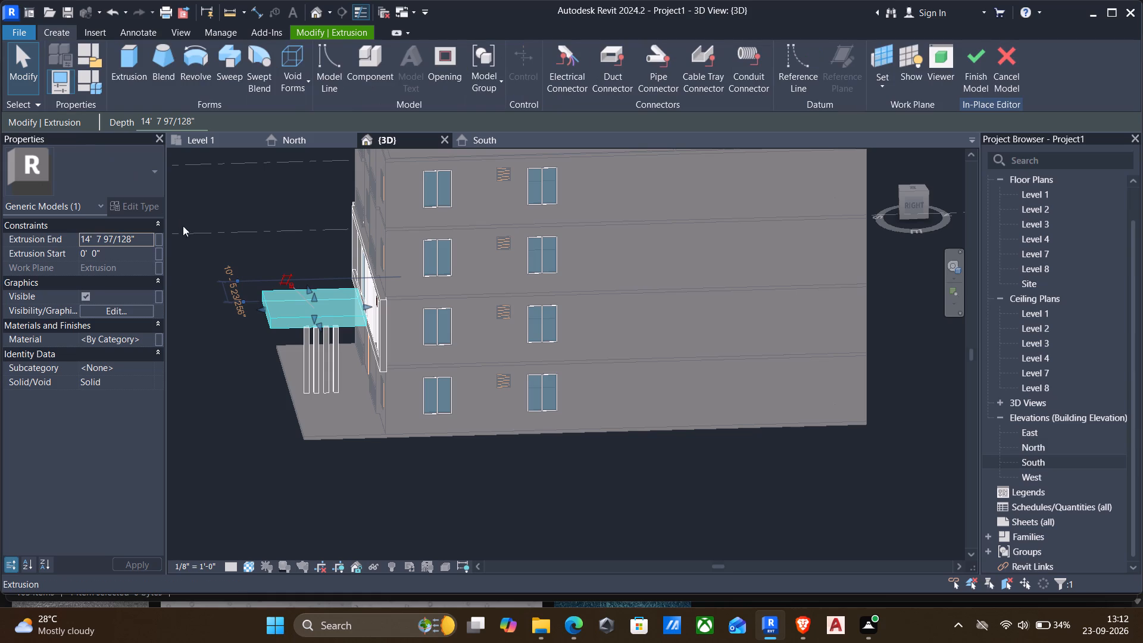
{"action": "scroll", "coordinate": [301, 339], "scroll_direction": "up", "scroll_amount": 3}
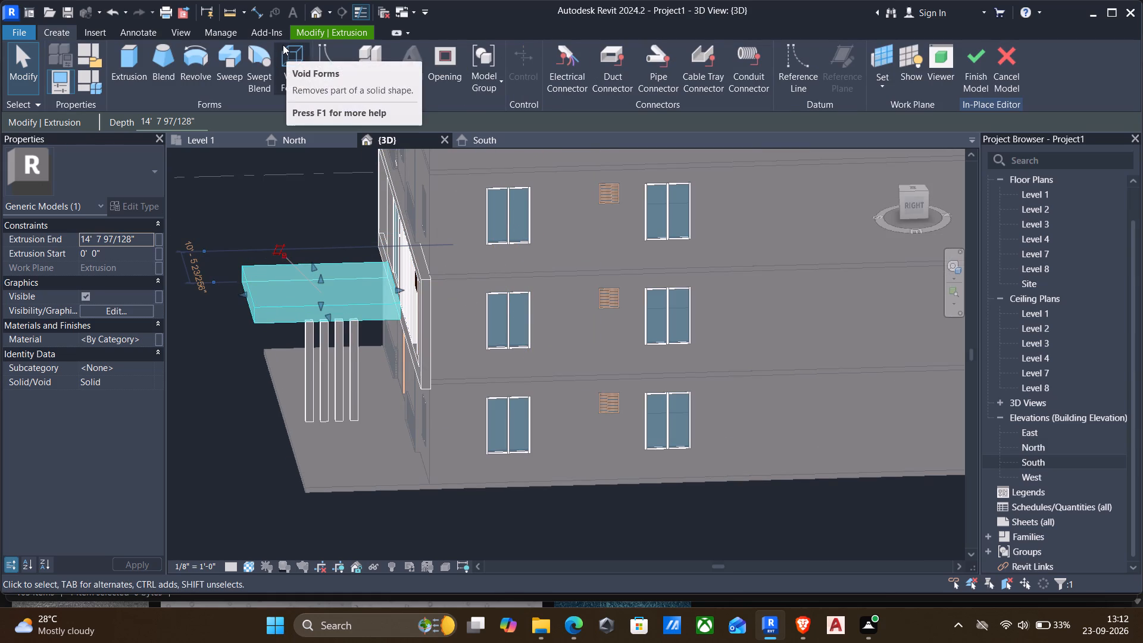
{"action": "key", "text": "Escape"}
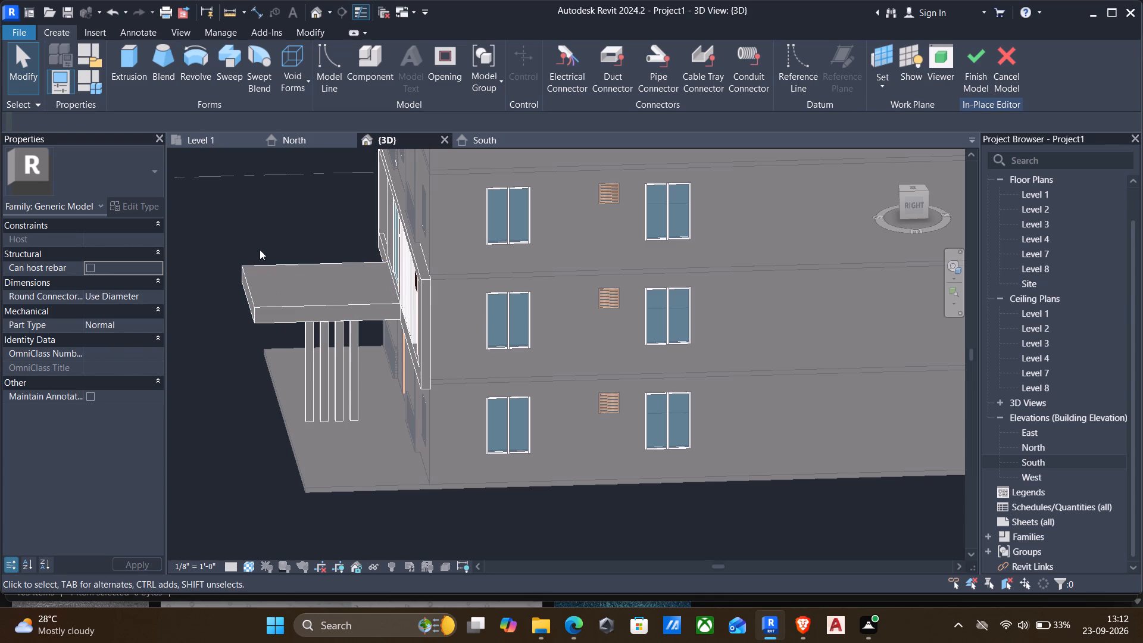
Start a void extrusion in the in-place model for the entrance canopy.
{"action": "left_click", "coordinate": [288, 57]}
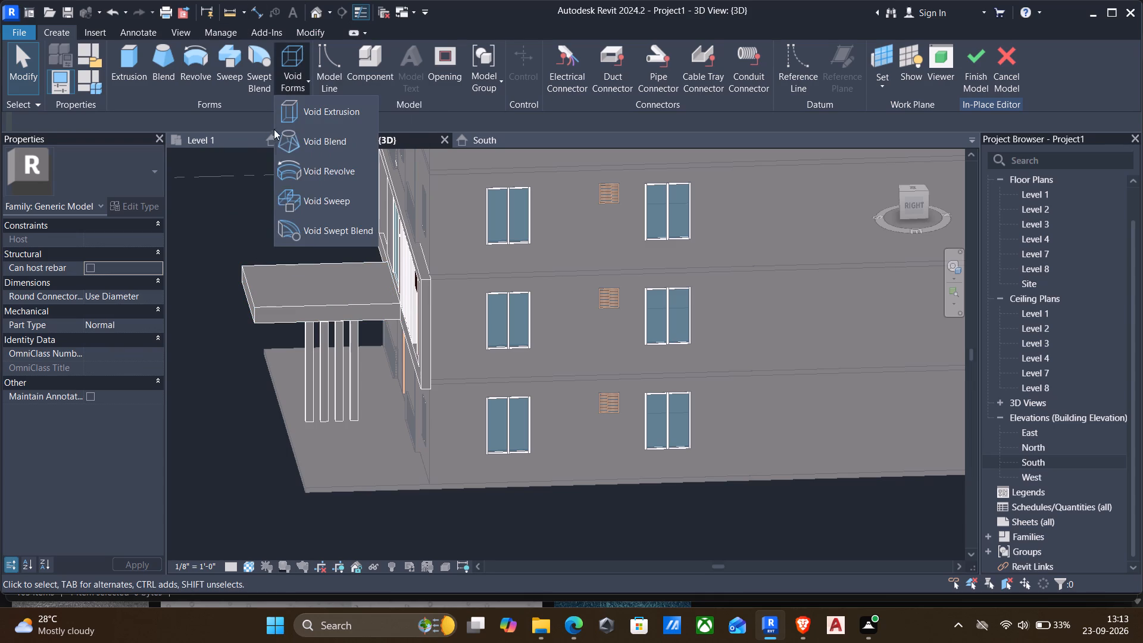
{"action": "left_click", "coordinate": [288, 115]}
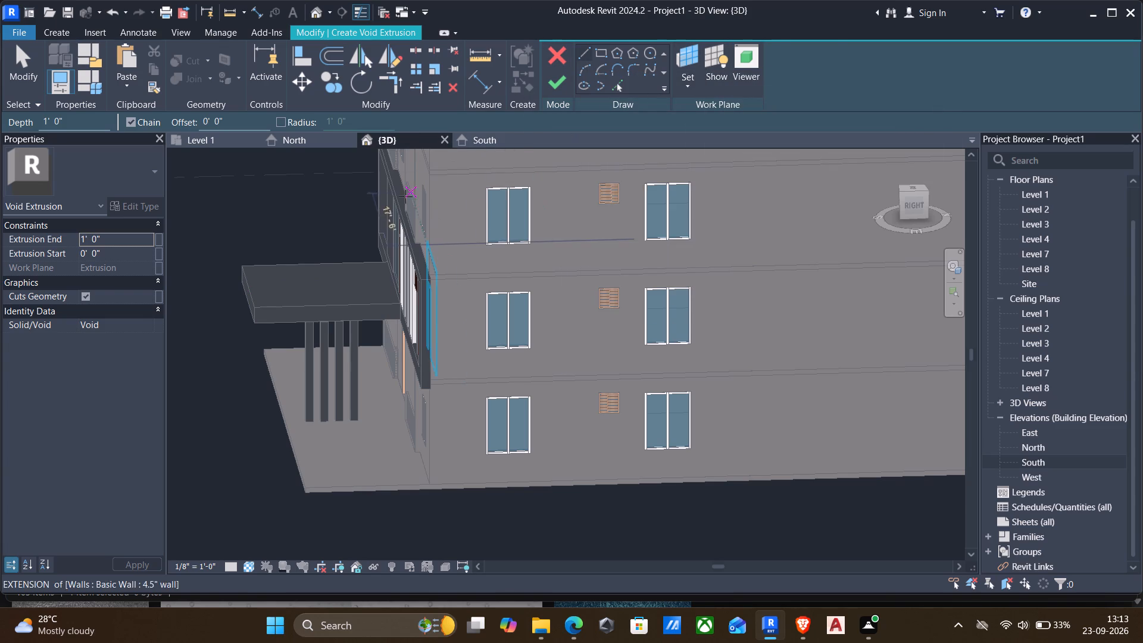
{"action": "scroll", "coordinate": [386, 216], "scroll_direction": "down", "scroll_amount": 1}
{"action": "middle_click_drag", "start_coordinate": [266, 217], "coordinate": [356, 180], "text": "shift"}
{"action": "middle_click_drag", "start_coordinate": [362, 373], "coordinate": [464, 324]}
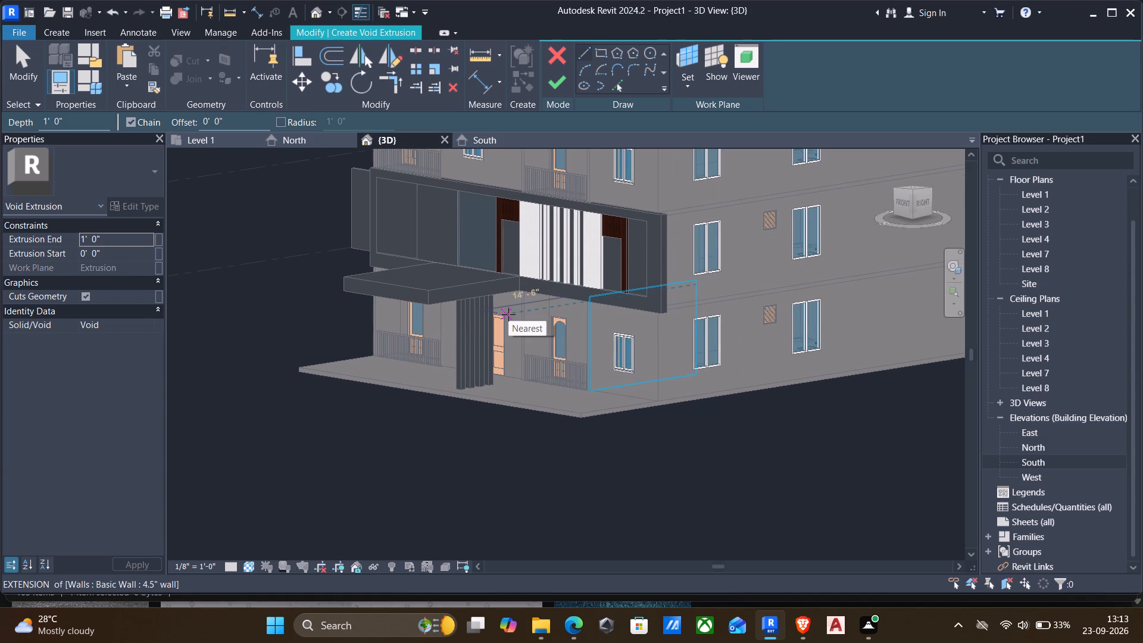
{"action": "scroll", "coordinate": [446, 293], "scroll_direction": "up", "scroll_amount": 4}
{"action": "middle_click_drag", "start_coordinate": [383, 306], "coordinate": [389, 304]}
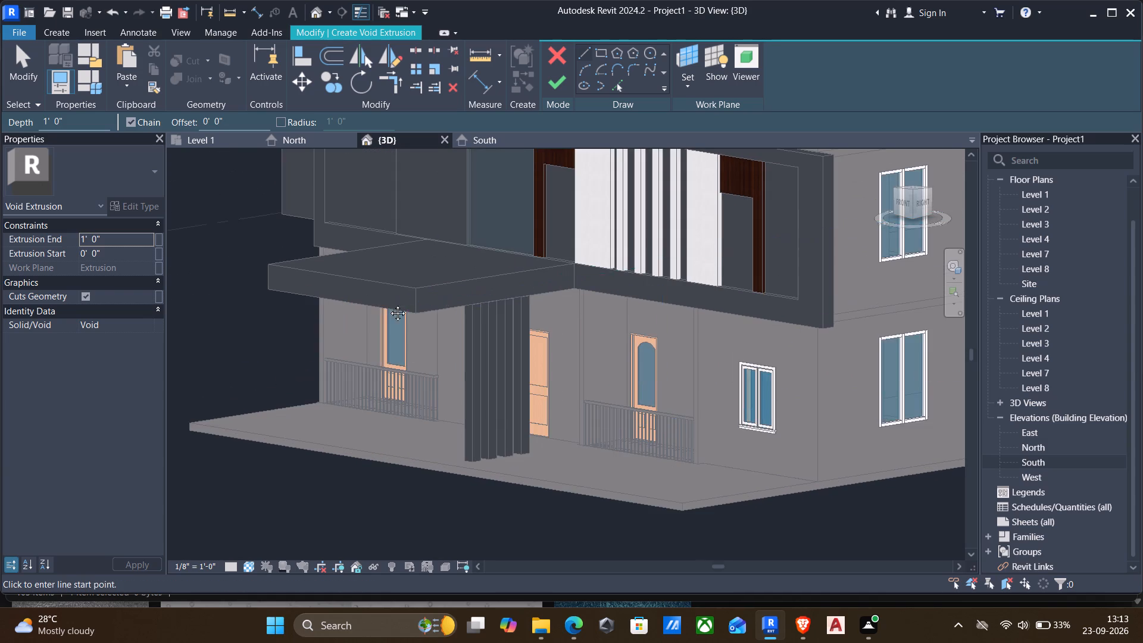
{"action": "middle_click_drag", "start_coordinate": [389, 304], "coordinate": [501, 257]}
{"action": "scroll", "coordinate": [461, 235], "scroll_direction": "up", "scroll_amount": 3}
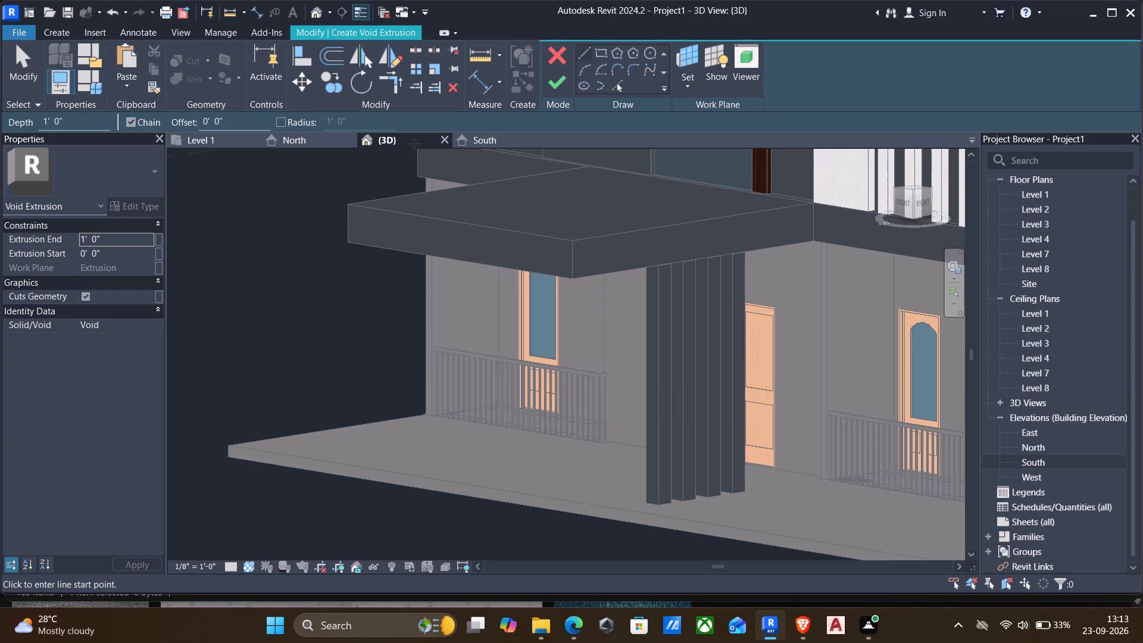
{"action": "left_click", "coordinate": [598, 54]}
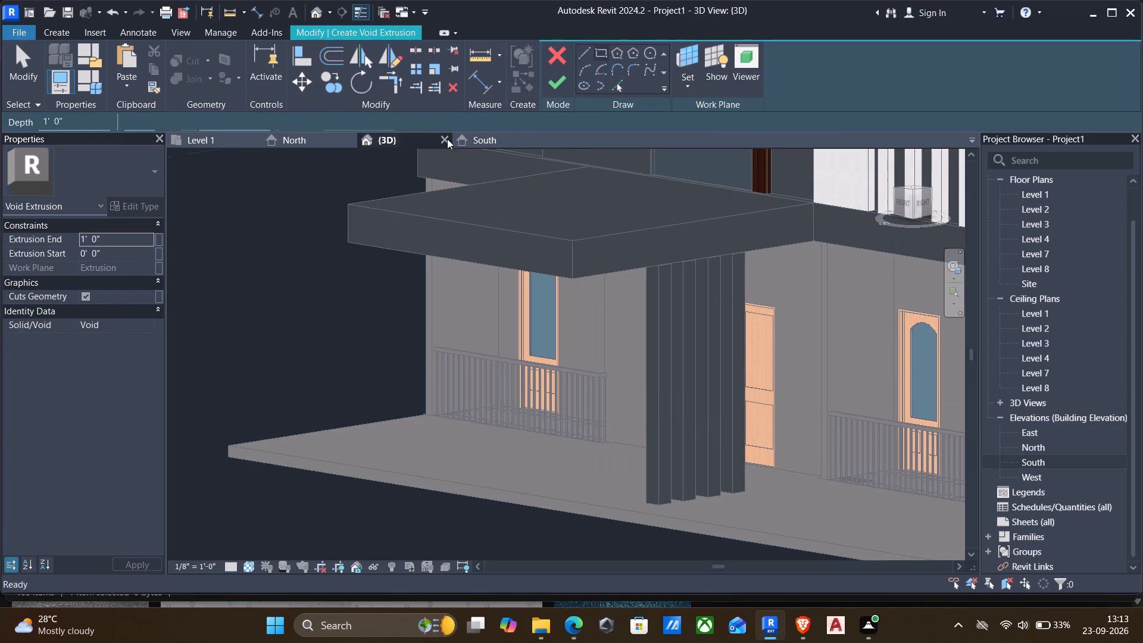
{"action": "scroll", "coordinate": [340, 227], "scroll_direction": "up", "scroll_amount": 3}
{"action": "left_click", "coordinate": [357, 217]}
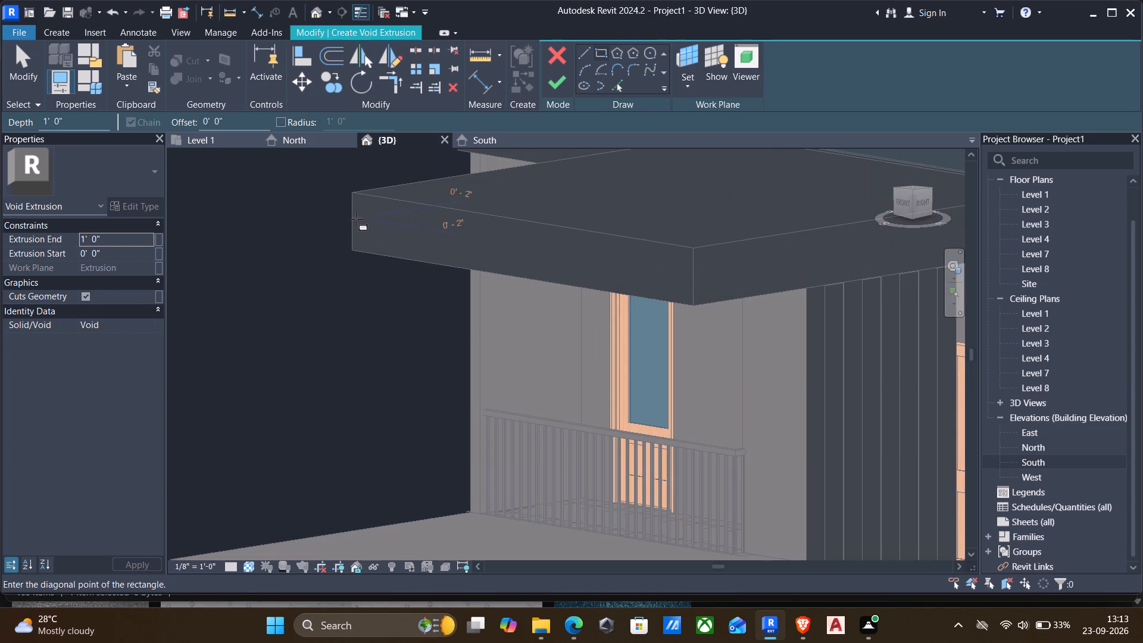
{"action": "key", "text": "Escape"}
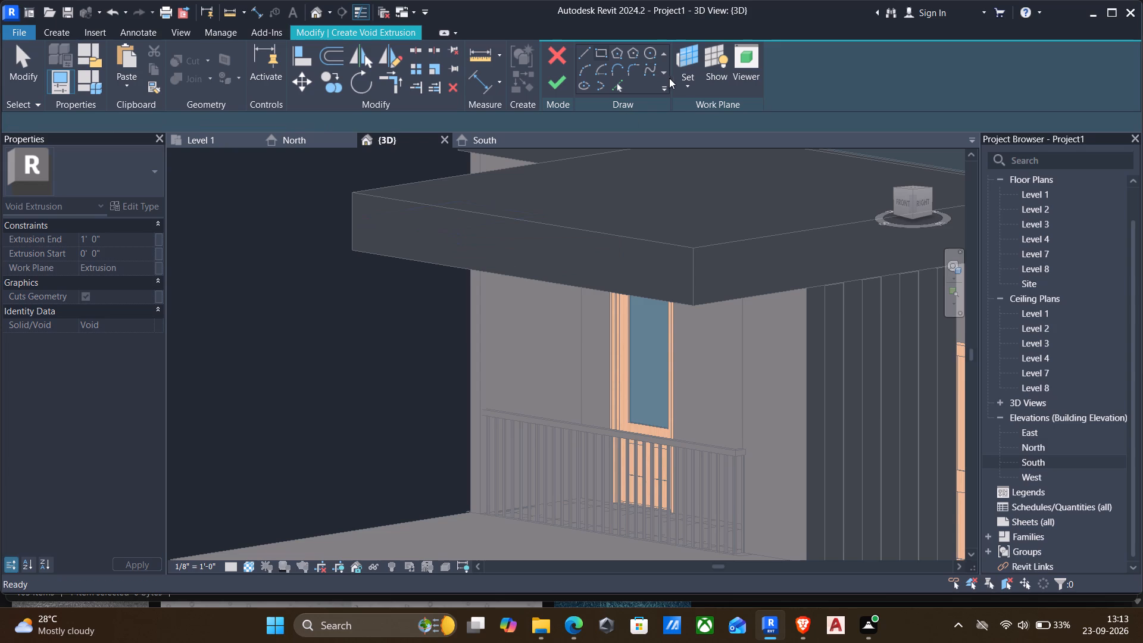
Set the void extrusion's work plane to the canopy's outer front face.
{"action": "left_click", "coordinate": [682, 83]}
{"action": "left_click", "coordinate": [701, 138]}
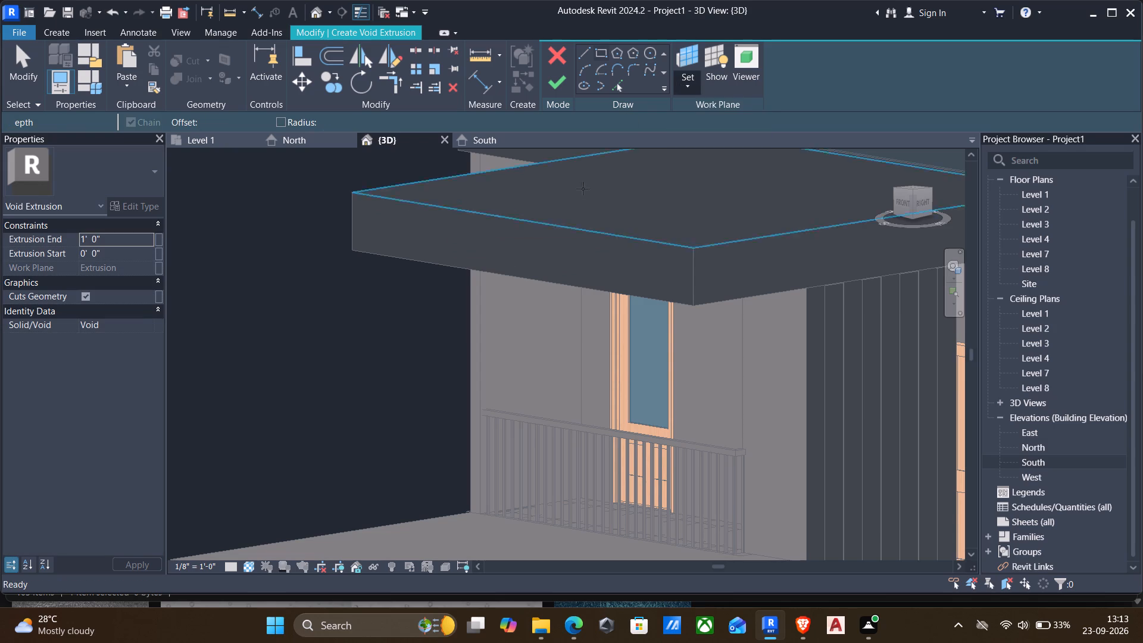
{"action": "left_click", "coordinate": [569, 233]}
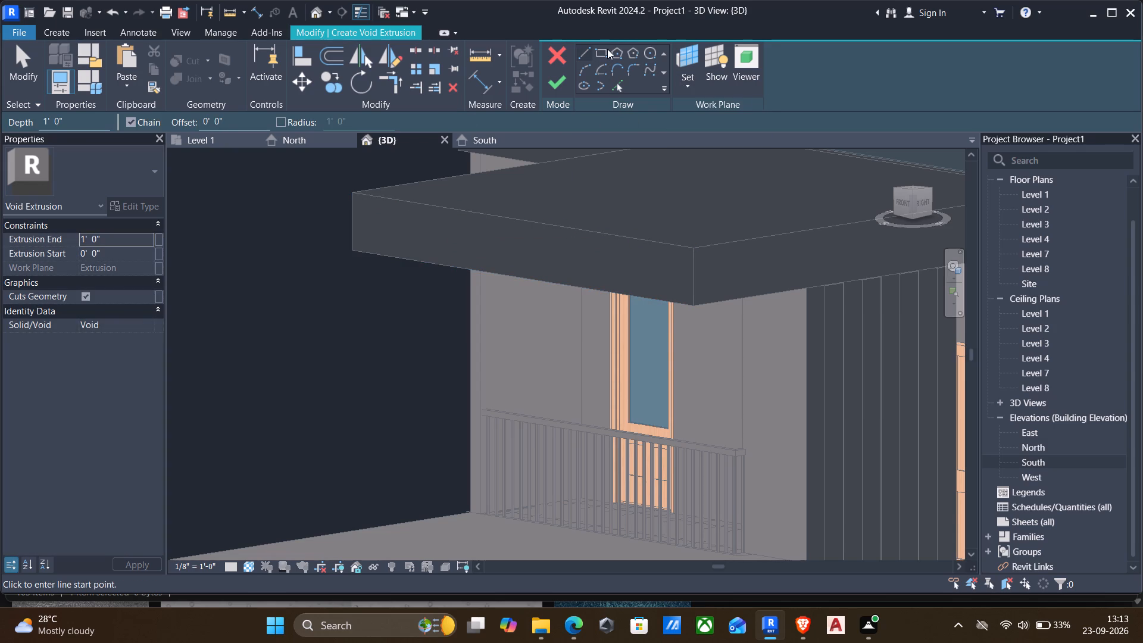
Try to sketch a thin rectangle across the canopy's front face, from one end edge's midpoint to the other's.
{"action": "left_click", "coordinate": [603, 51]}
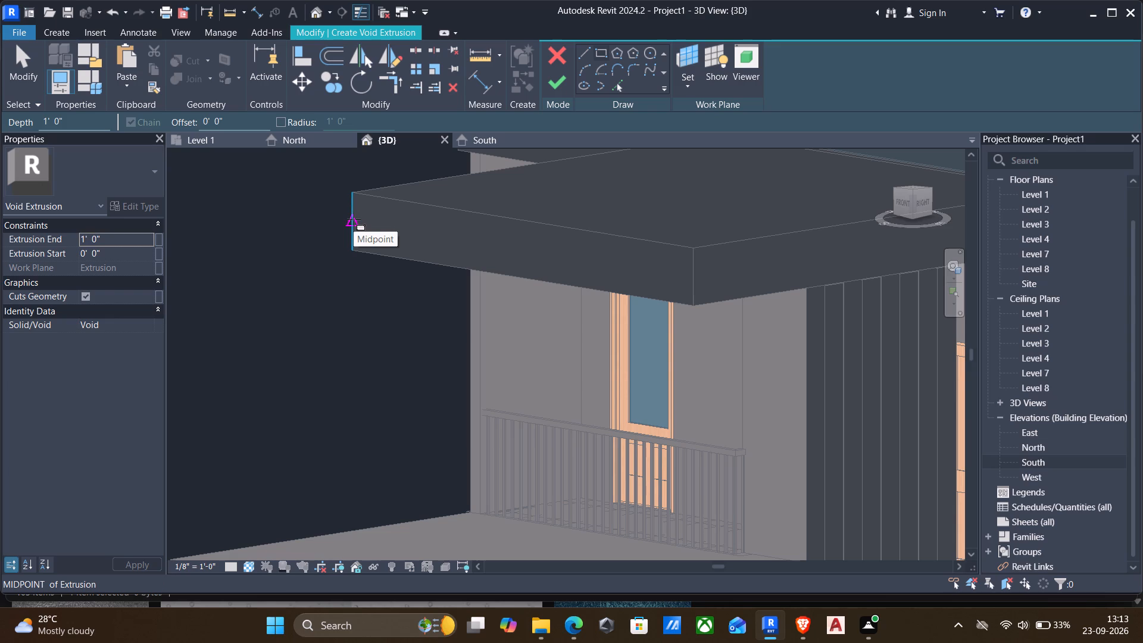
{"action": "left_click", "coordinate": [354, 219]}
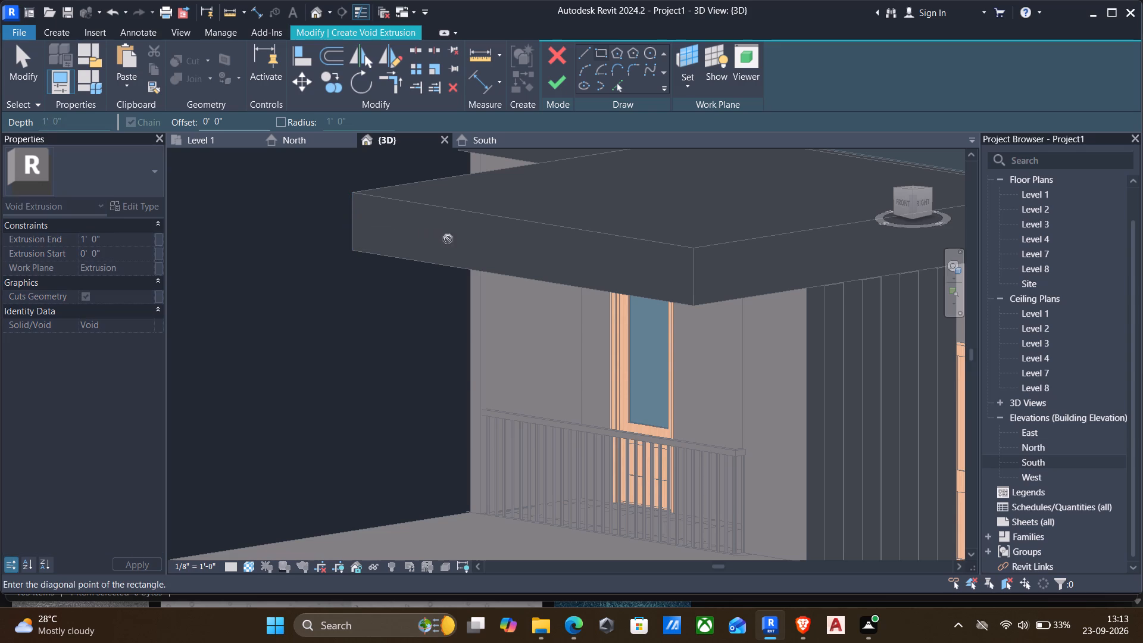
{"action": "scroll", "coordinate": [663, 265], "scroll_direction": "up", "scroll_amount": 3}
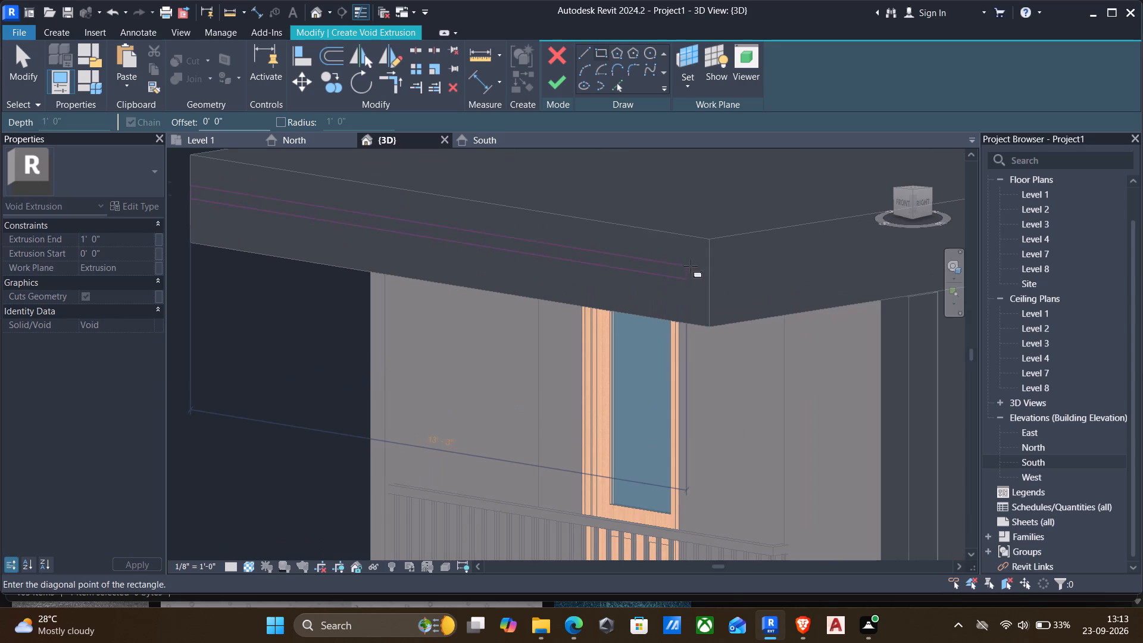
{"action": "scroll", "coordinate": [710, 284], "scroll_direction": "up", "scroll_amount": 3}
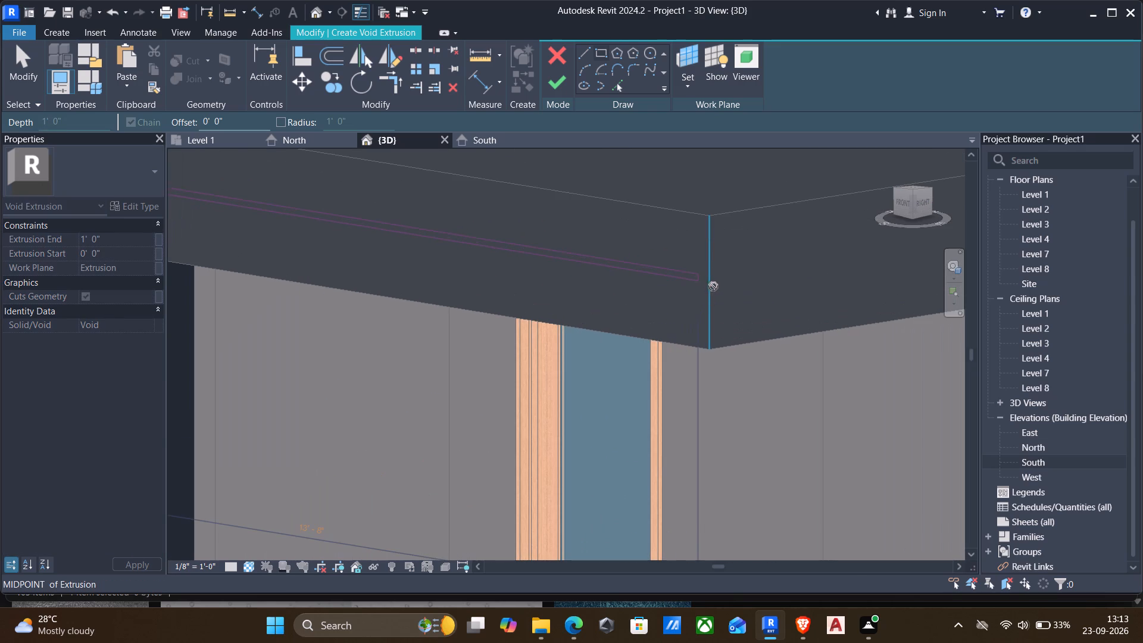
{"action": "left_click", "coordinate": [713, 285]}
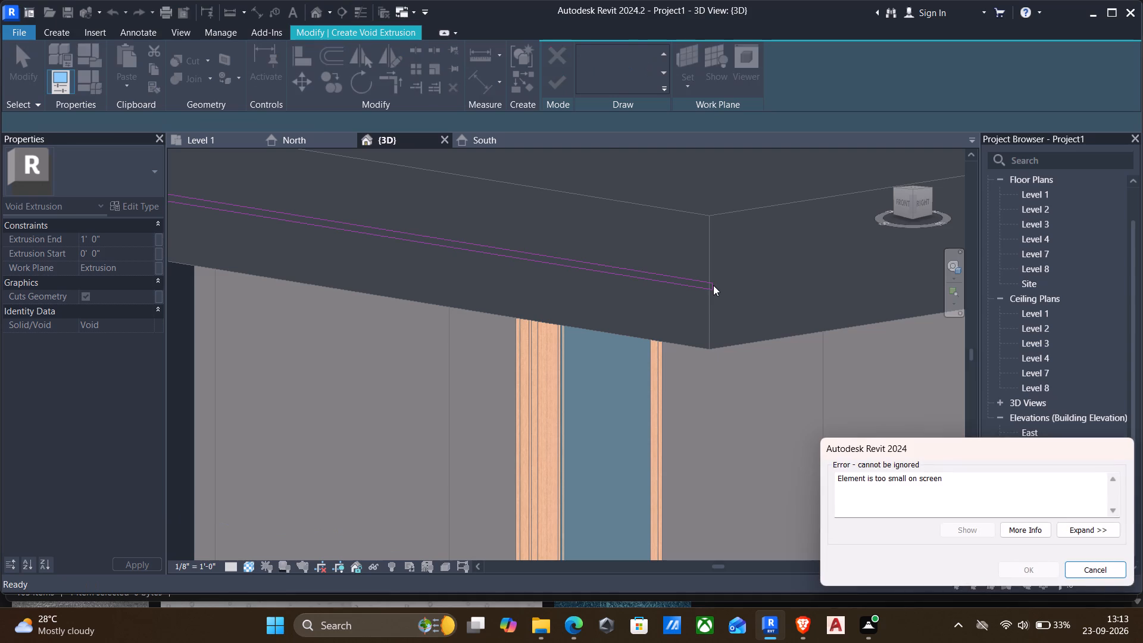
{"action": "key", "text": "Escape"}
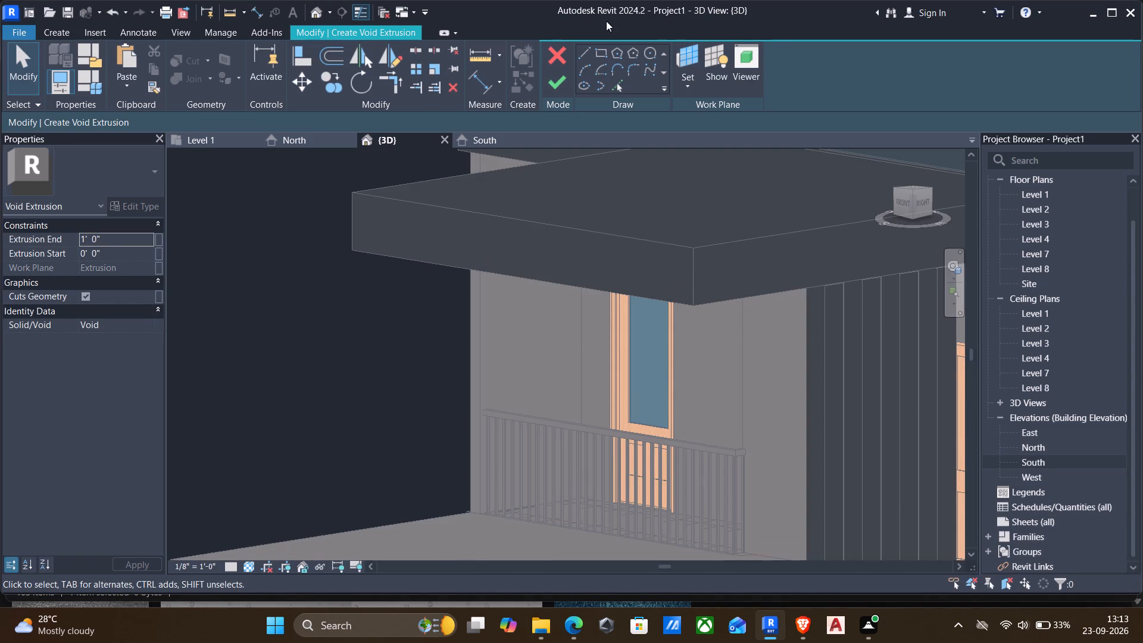
Sketch a thin rectangle about 13' 10" long across the middle of the canopy's front face, from end edge to end edge.
{"action": "left_click", "coordinate": [598, 55]}
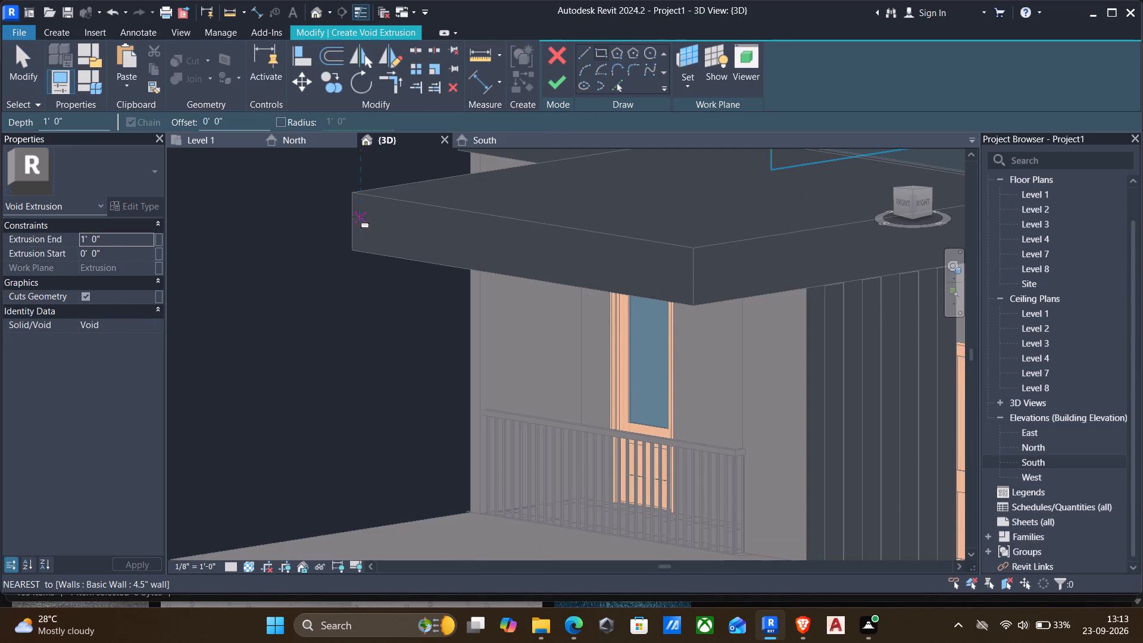
{"action": "left_click", "coordinate": [350, 222]}
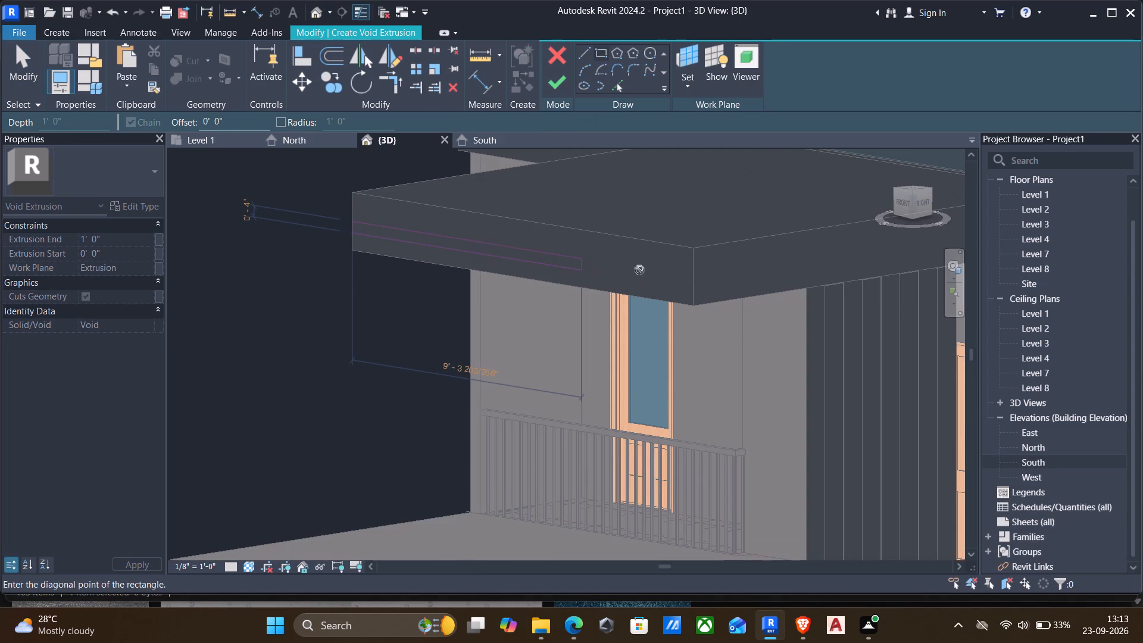
{"action": "scroll", "coordinate": [699, 276], "scroll_direction": "up", "scroll_amount": 4}
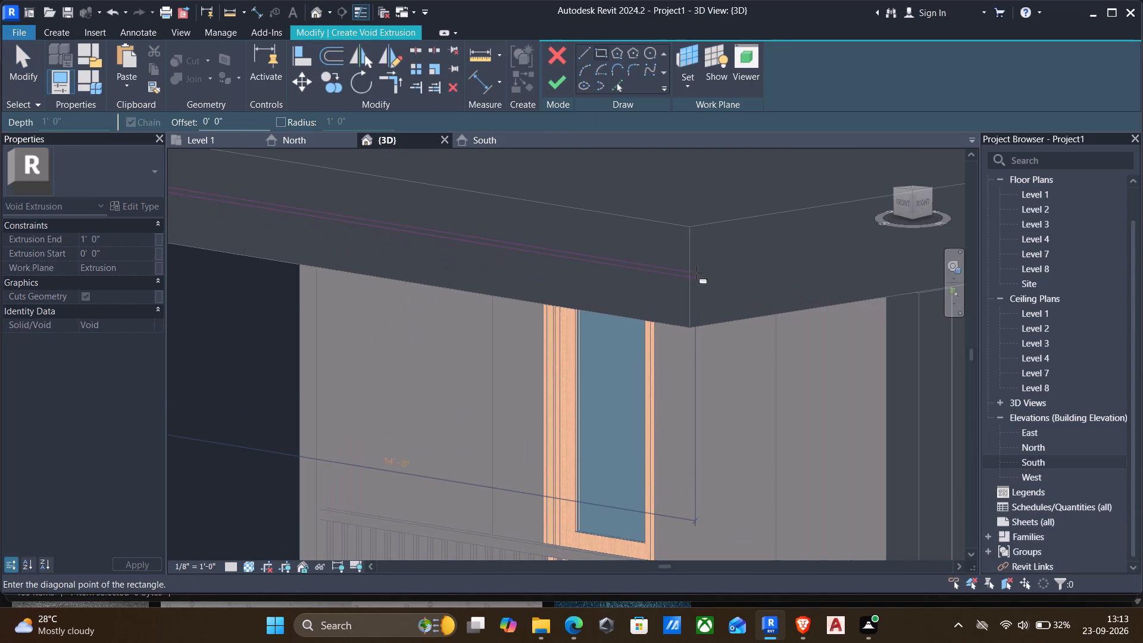
{"action": "middle_click_drag", "start_coordinate": [696, 273], "coordinate": [713, 270], "text": "shift"}
{"action": "middle_click_drag", "start_coordinate": [753, 266], "coordinate": [676, 246]}
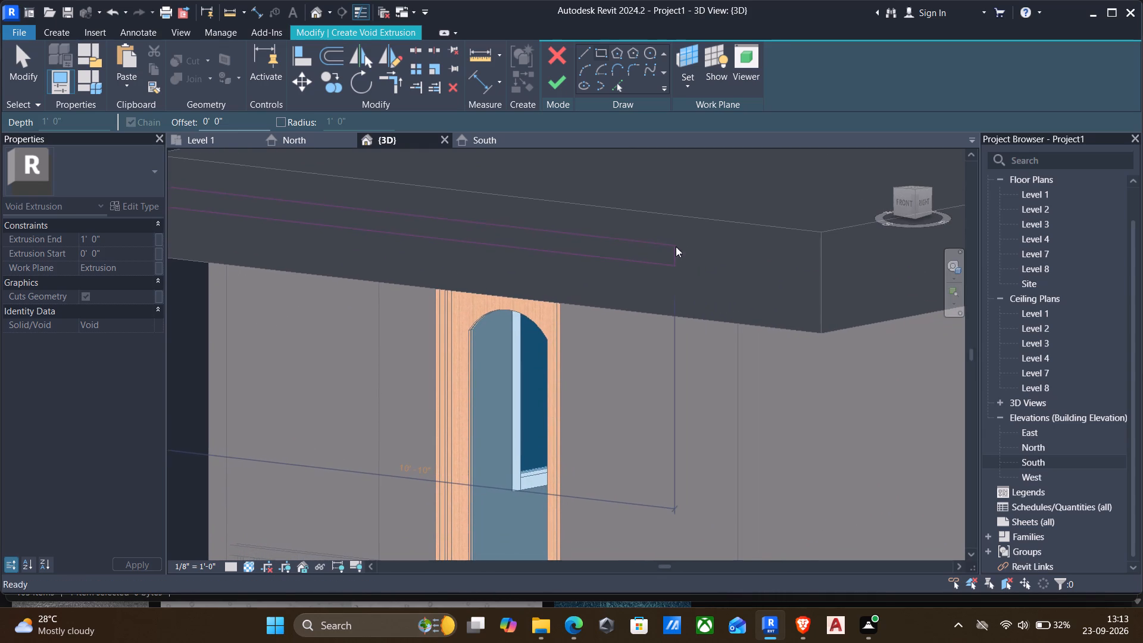
{"action": "left_click", "coordinate": [820, 274]}
{"action": "key", "text": "Escape"}
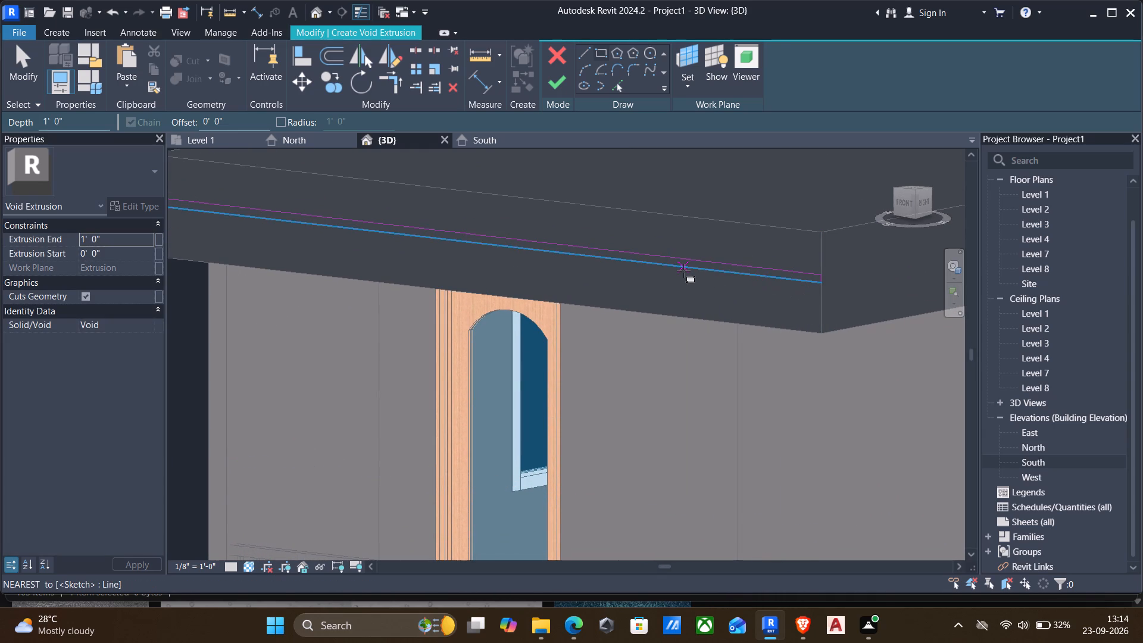
{"action": "key", "text": "Escape"}
Nudge the rectangle's upper and lower lines apart to about 6 7/8" and finish the void extrusion sketch.
{"action": "left_click_drag", "start_coordinate": [664, 255], "coordinate": [653, 255]}
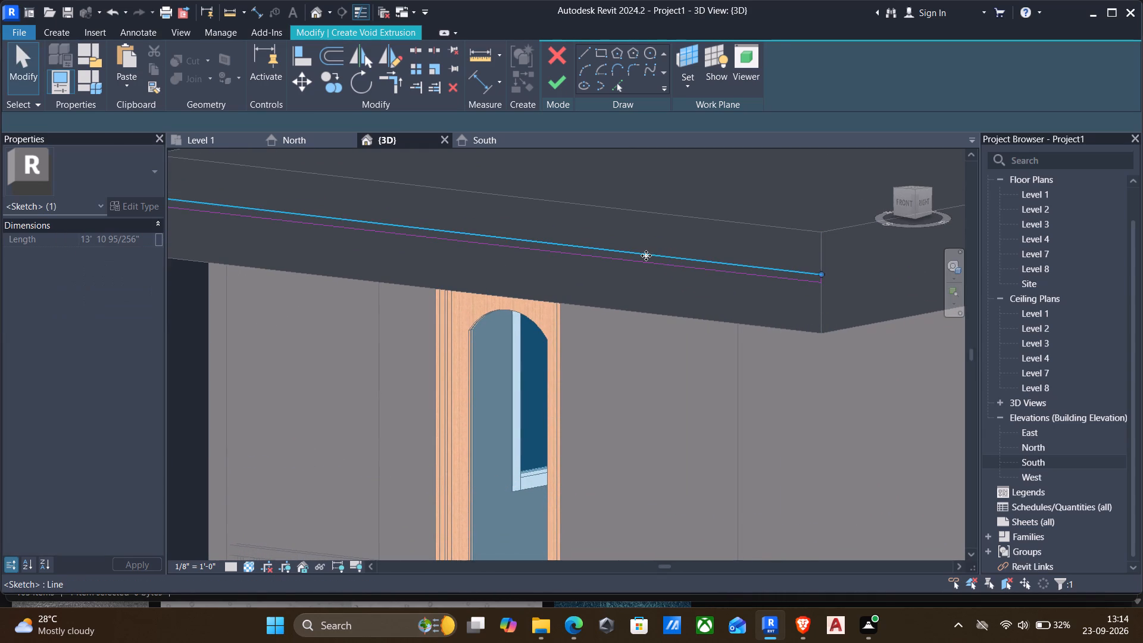
{"action": "key", "text": "Up"}
{"action": "key", "text": "Up"}
{"action": "scroll", "coordinate": [643, 260], "scroll_direction": "down", "scroll_amount": 1}
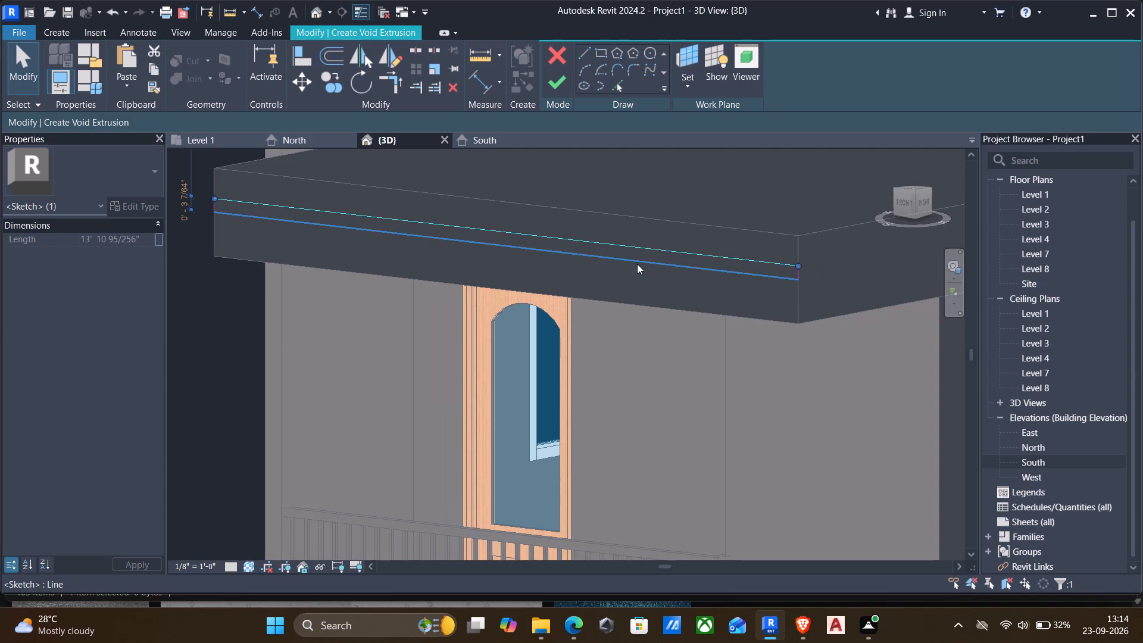
{"action": "left_click", "coordinate": [634, 263]}
{"action": "key", "text": "Down"}
{"action": "key", "text": "Down"}
{"action": "key", "text": "Down"}
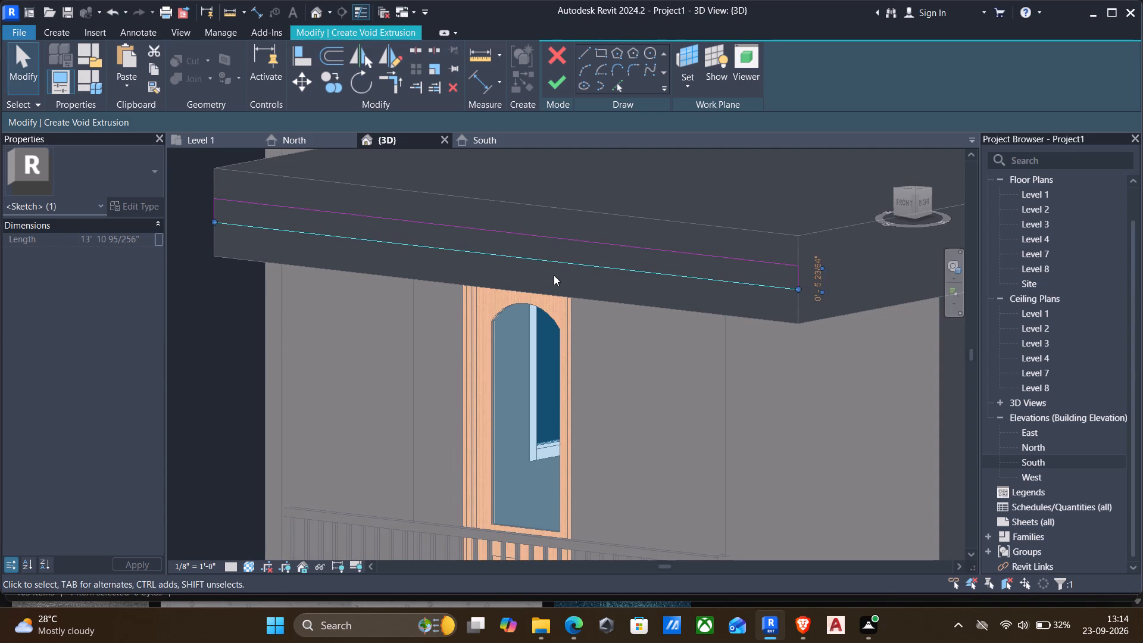
{"action": "left_click", "coordinate": [569, 240]}
{"action": "key", "text": "Up"}
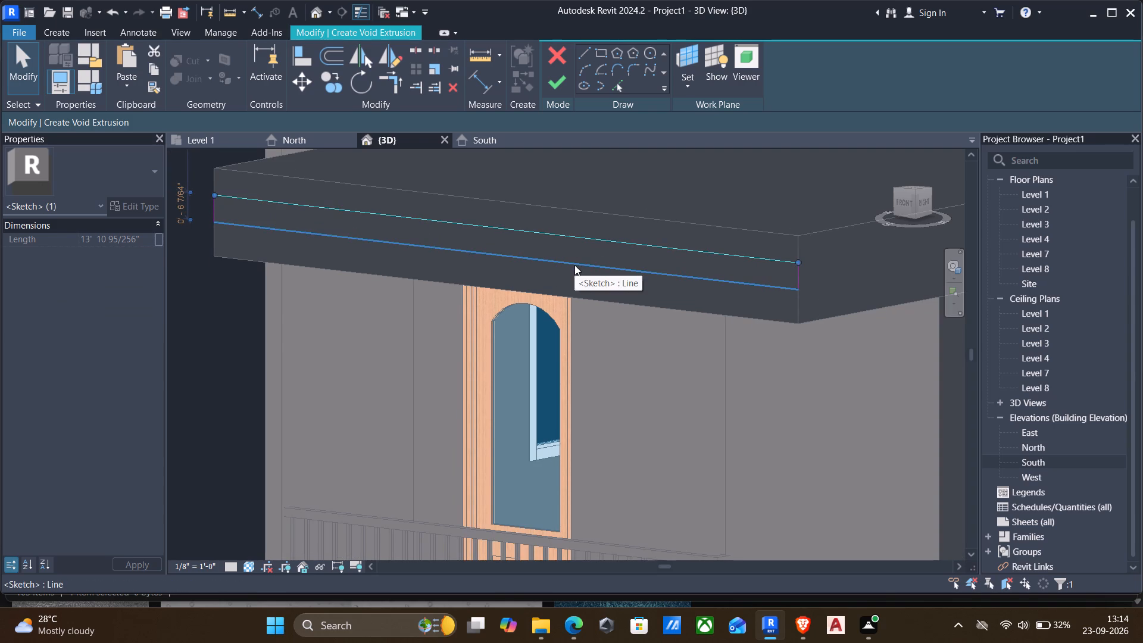
{"action": "key", "text": "Down"}
{"action": "left_click", "coordinate": [585, 235]}
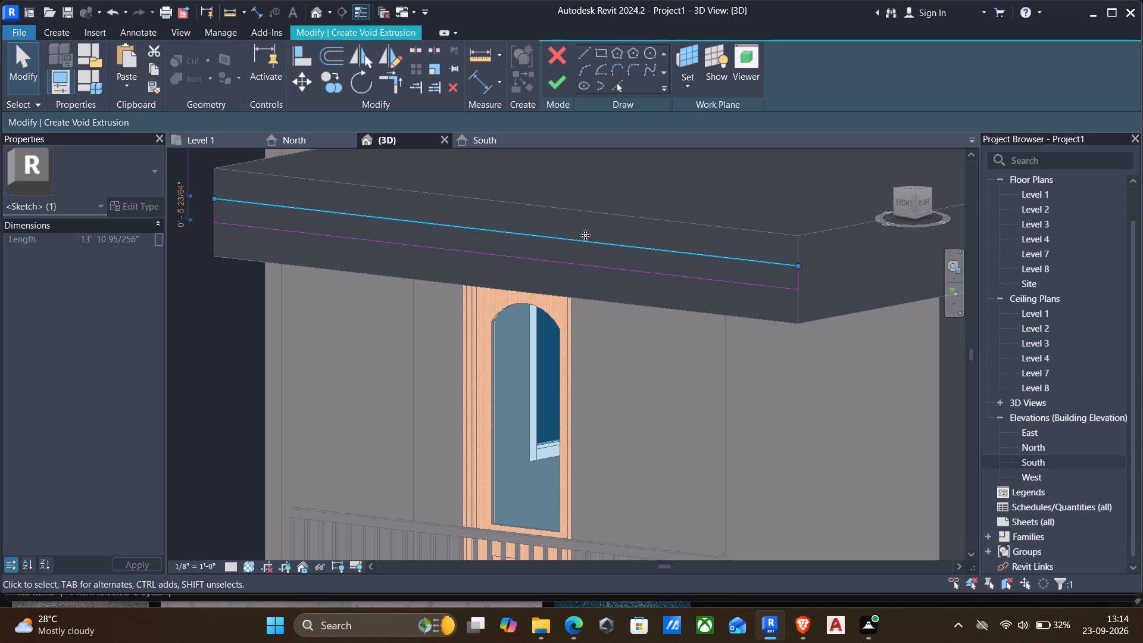
{"action": "key", "text": "Up"}
{"action": "left_click", "coordinate": [571, 264]}
{"action": "key", "text": "Down"}
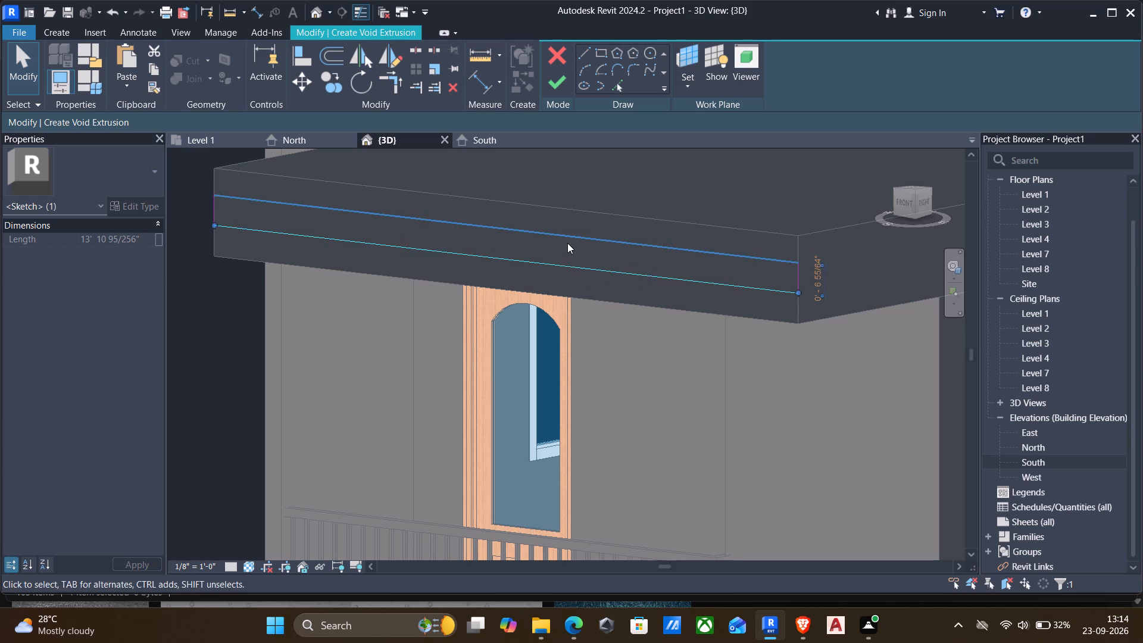
{"action": "left_click", "coordinate": [567, 242]}
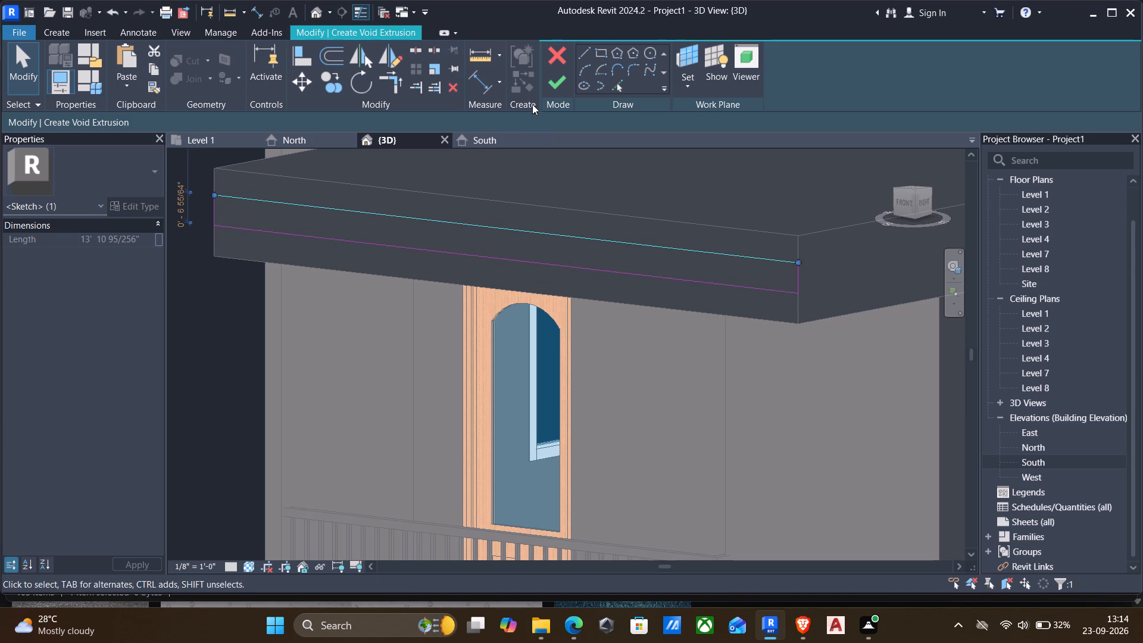
{"action": "left_click", "coordinate": [554, 77]}
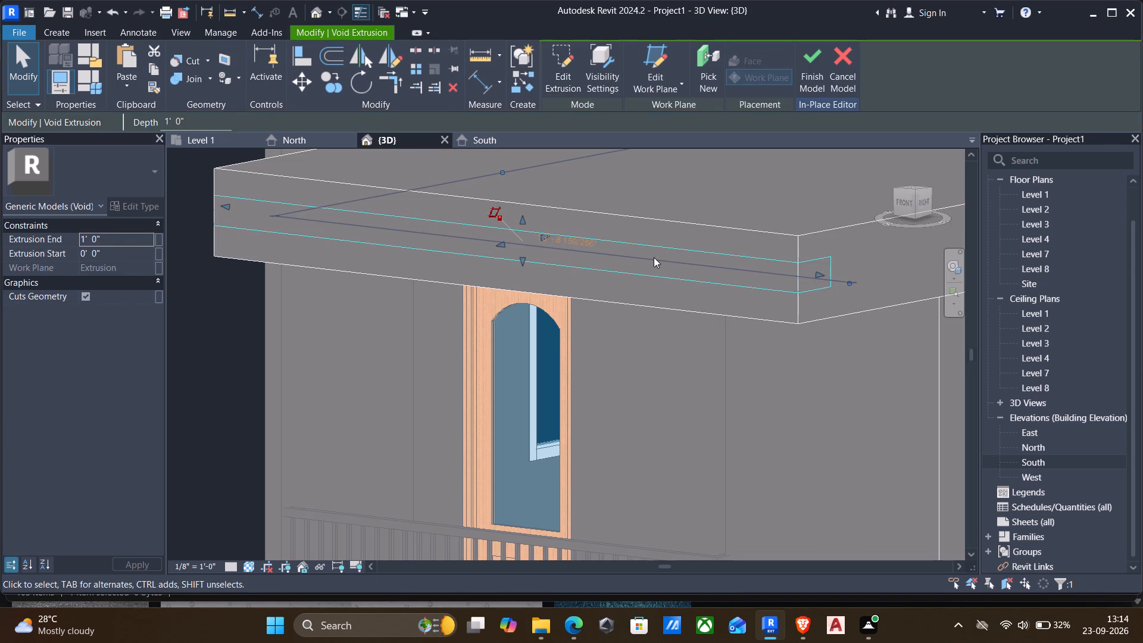
Set the canopy void's extrusion end to 2' 0".
{"action": "scroll", "coordinate": [510, 280], "scroll_direction": "down", "scroll_amount": 3}
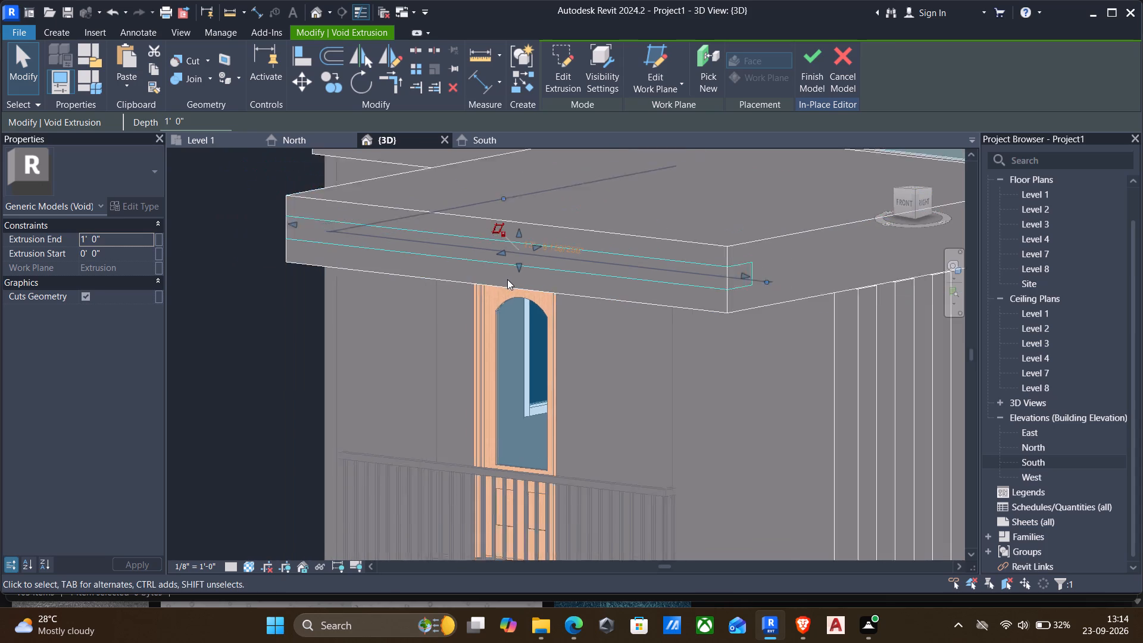
{"action": "middle_click_drag", "start_coordinate": [223, 360], "coordinate": [206, 362], "text": "shift"}
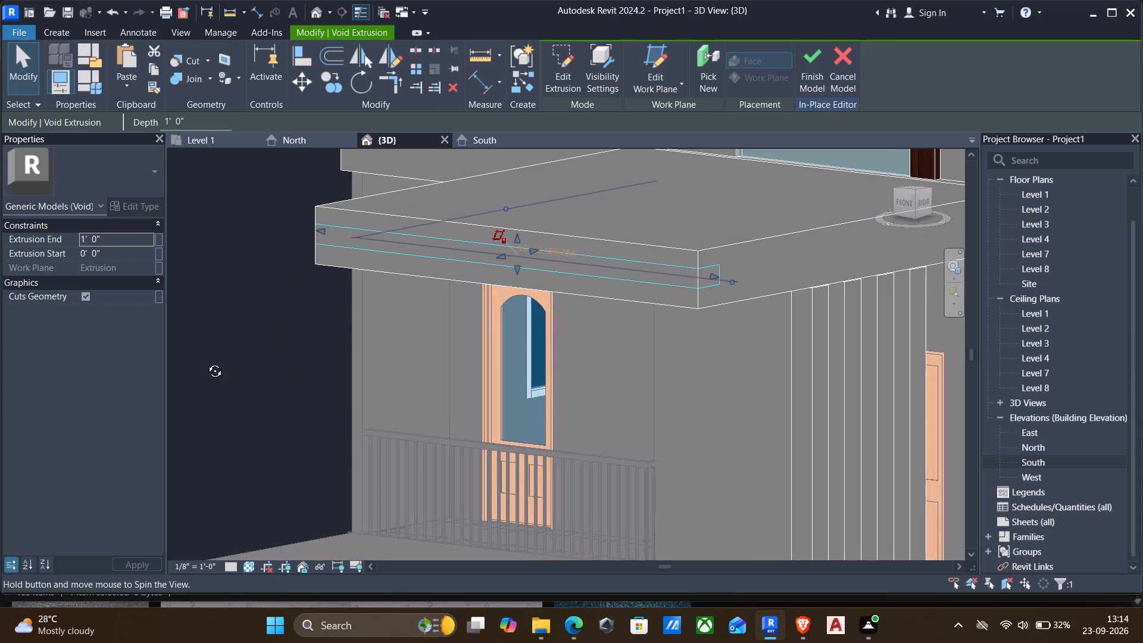
{"action": "middle_click_drag", "start_coordinate": [206, 362], "coordinate": [193, 364], "text": "shift"}
{"action": "scroll", "coordinate": [360, 342], "scroll_direction": "down", "scroll_amount": 2}
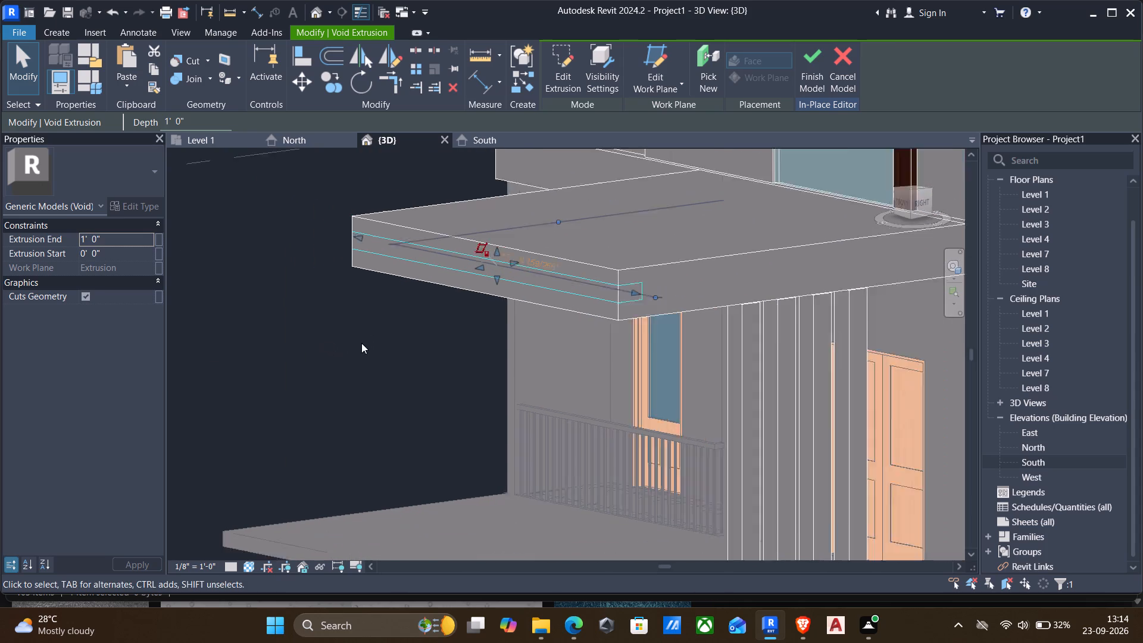
{"action": "middle_click_drag", "start_coordinate": [417, 321], "coordinate": [363, 339], "text": "shift"}
{"action": "scroll", "coordinate": [363, 339], "scroll_direction": "up", "scroll_amount": 1, "text": "shift"}
{"action": "scroll", "coordinate": [367, 326], "scroll_direction": "down", "scroll_amount": 1}
{"action": "middle_click_drag", "start_coordinate": [360, 304], "coordinate": [352, 340]}
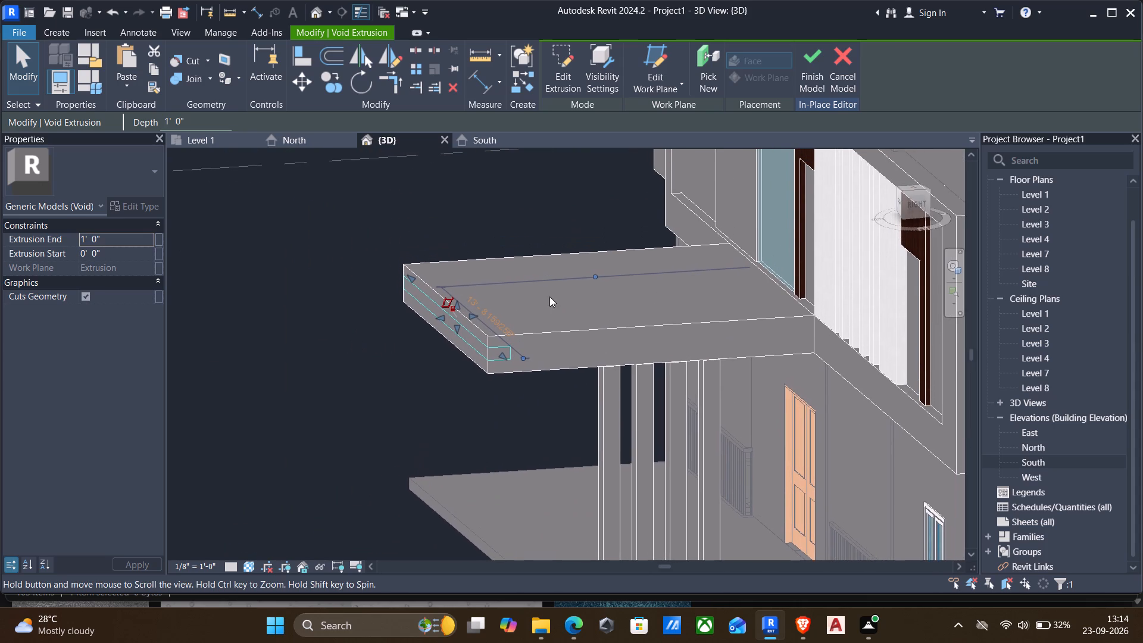
{"action": "left_click", "coordinate": [123, 240]}
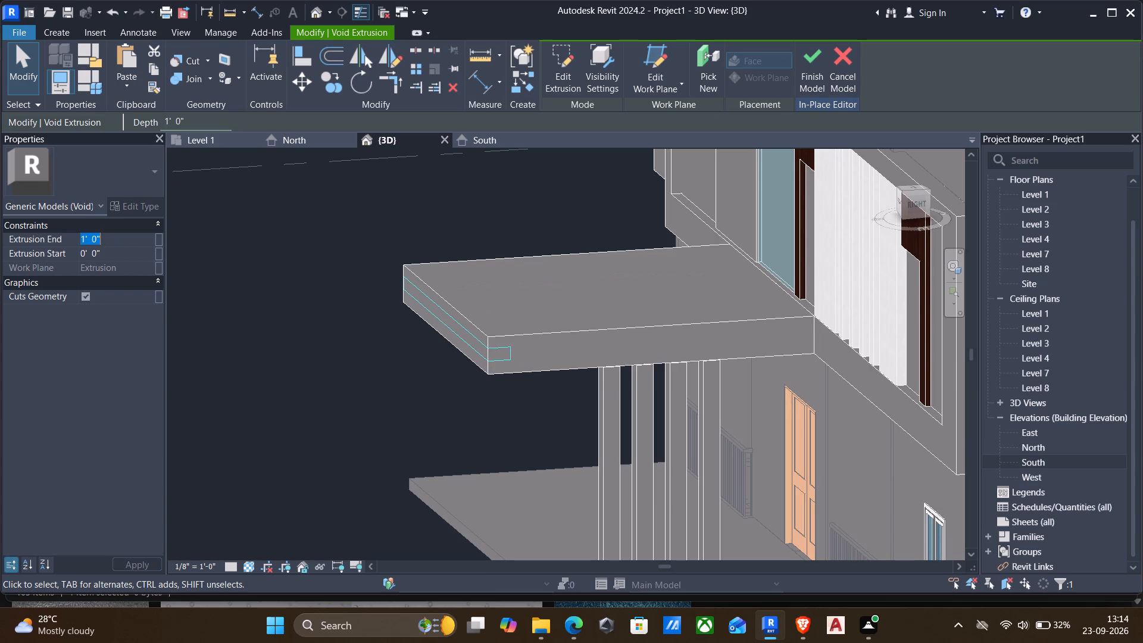
{"action": "type", "text": "2'"}
{"action": "key", "text": "Return"}
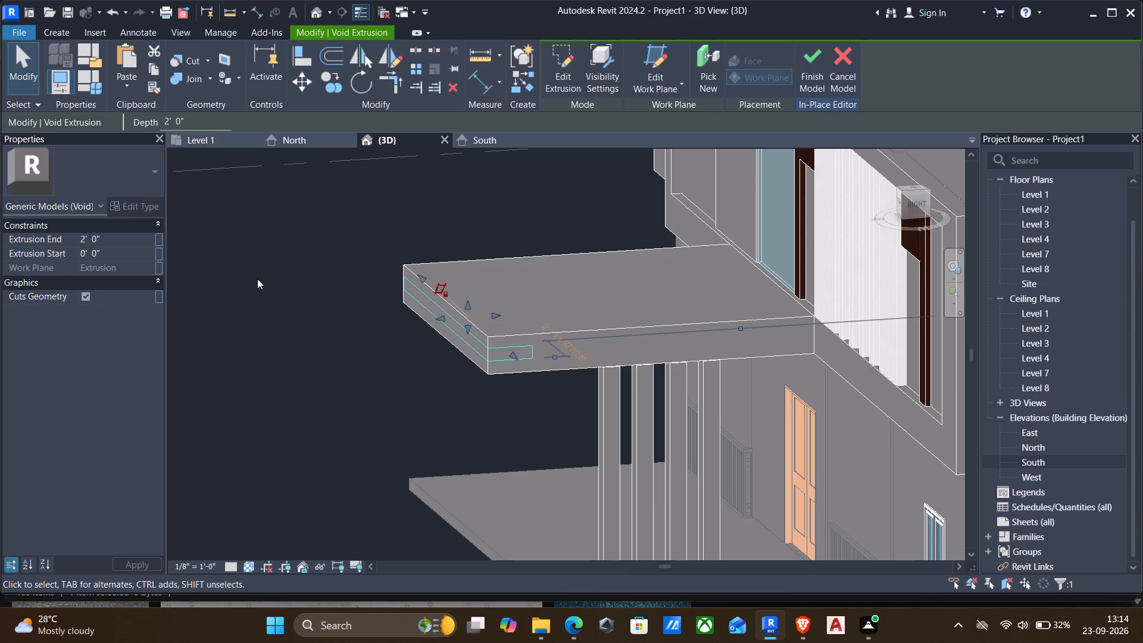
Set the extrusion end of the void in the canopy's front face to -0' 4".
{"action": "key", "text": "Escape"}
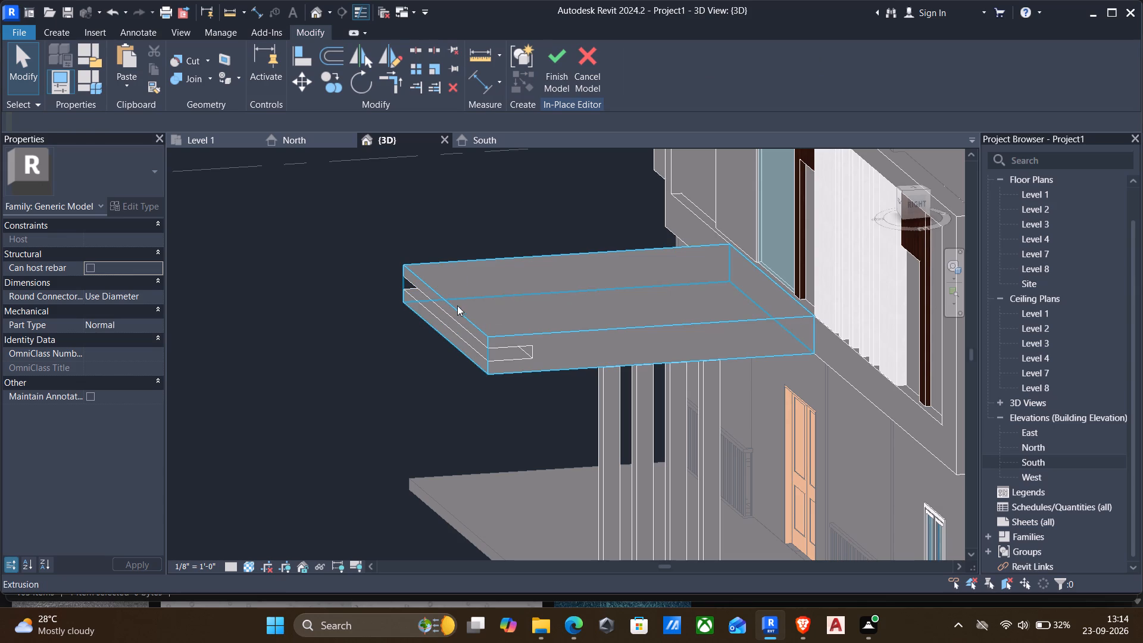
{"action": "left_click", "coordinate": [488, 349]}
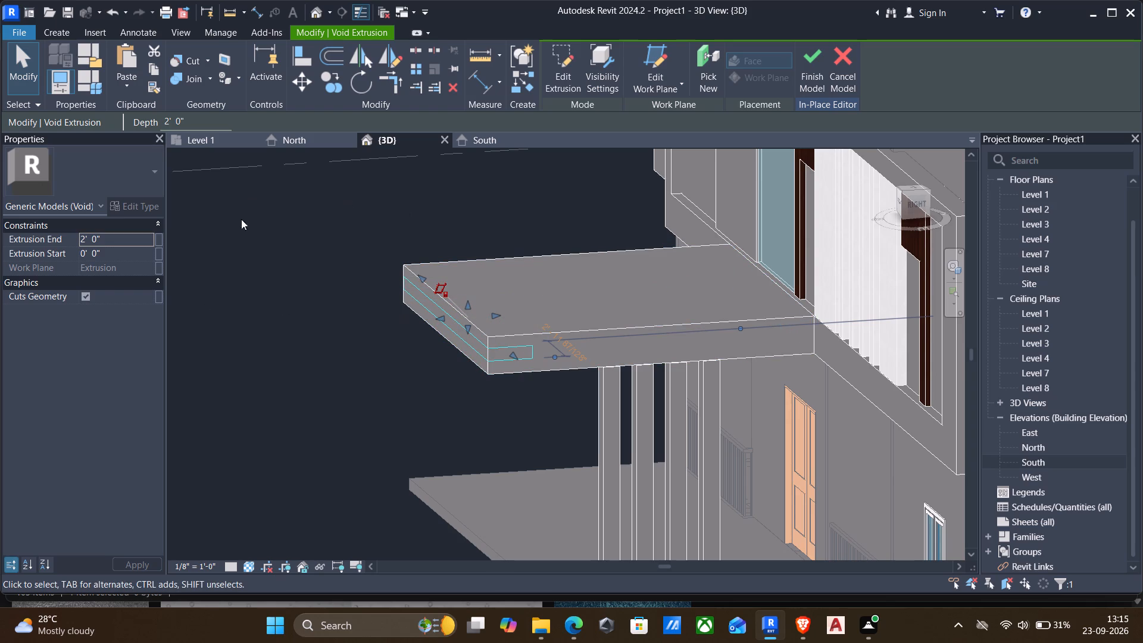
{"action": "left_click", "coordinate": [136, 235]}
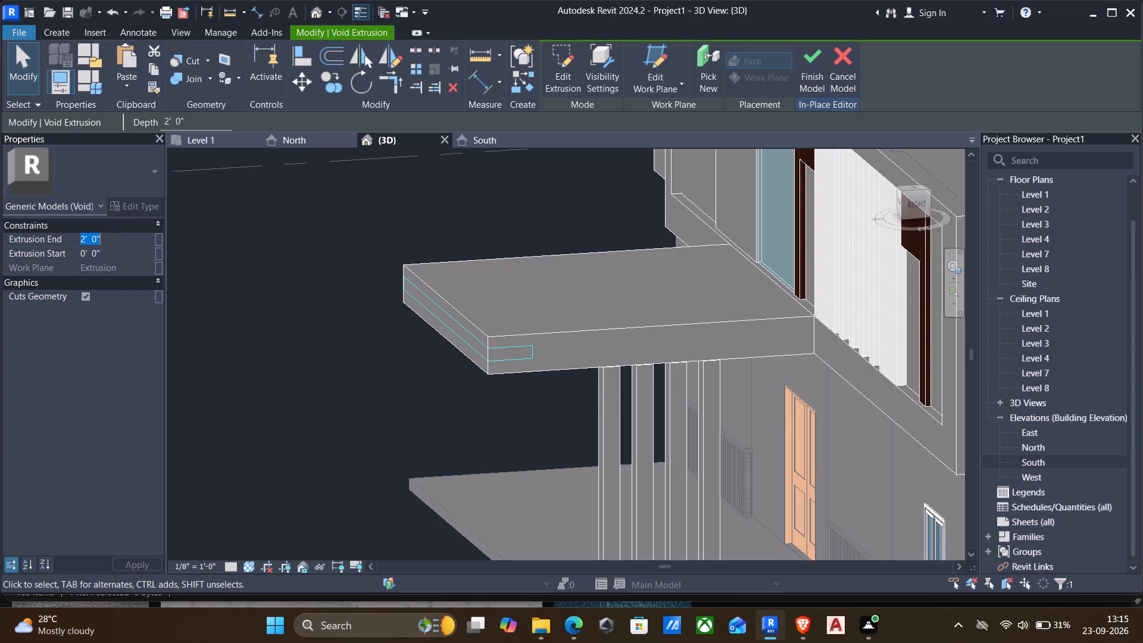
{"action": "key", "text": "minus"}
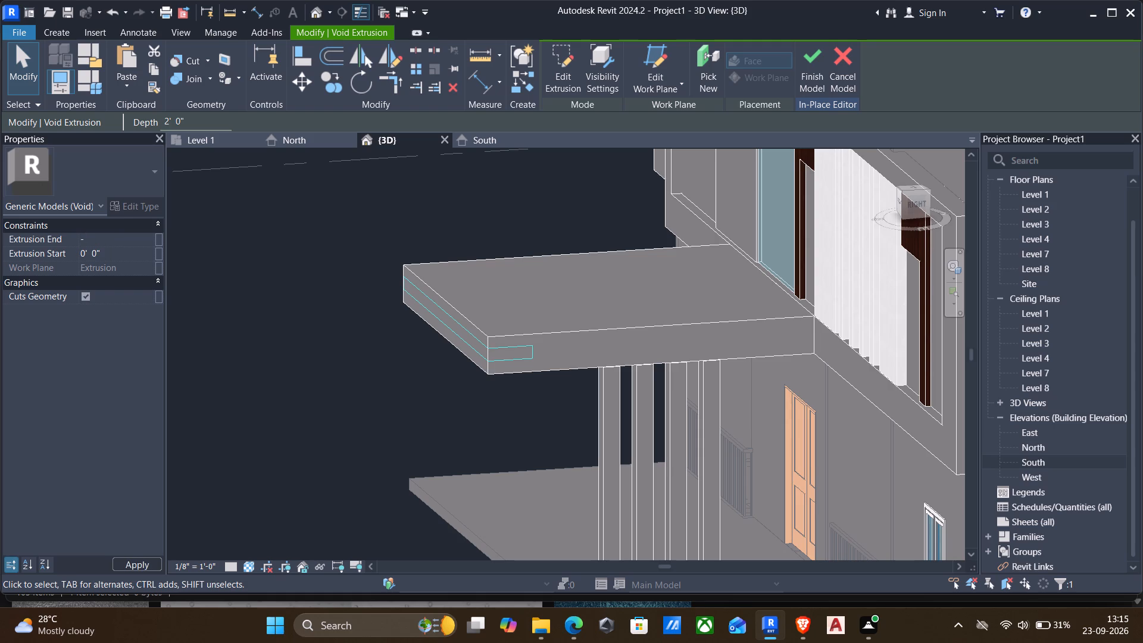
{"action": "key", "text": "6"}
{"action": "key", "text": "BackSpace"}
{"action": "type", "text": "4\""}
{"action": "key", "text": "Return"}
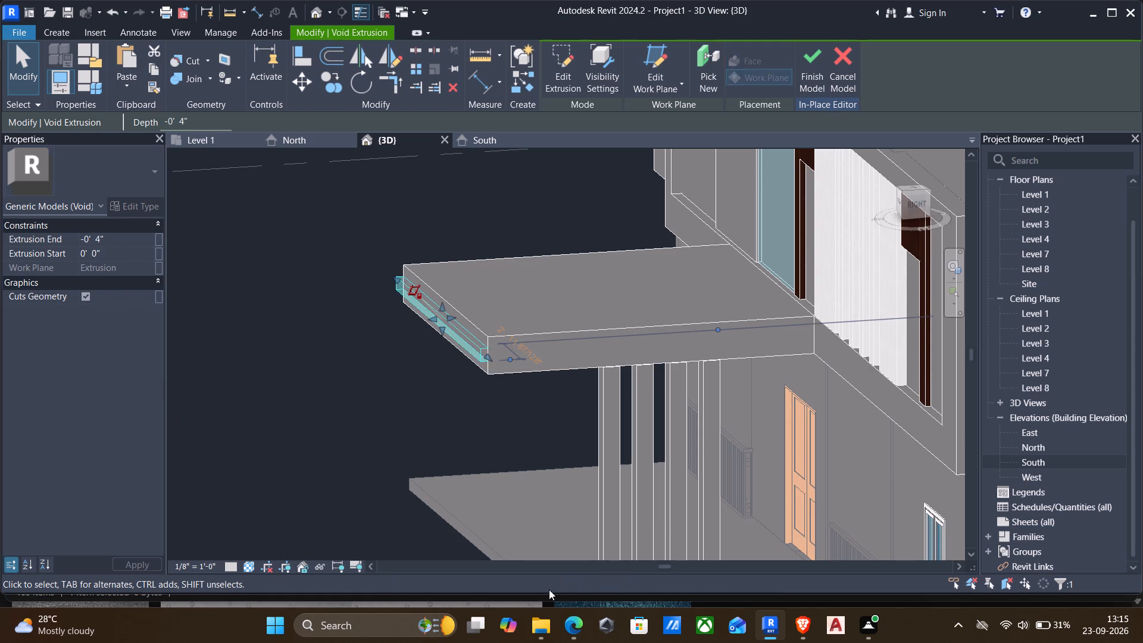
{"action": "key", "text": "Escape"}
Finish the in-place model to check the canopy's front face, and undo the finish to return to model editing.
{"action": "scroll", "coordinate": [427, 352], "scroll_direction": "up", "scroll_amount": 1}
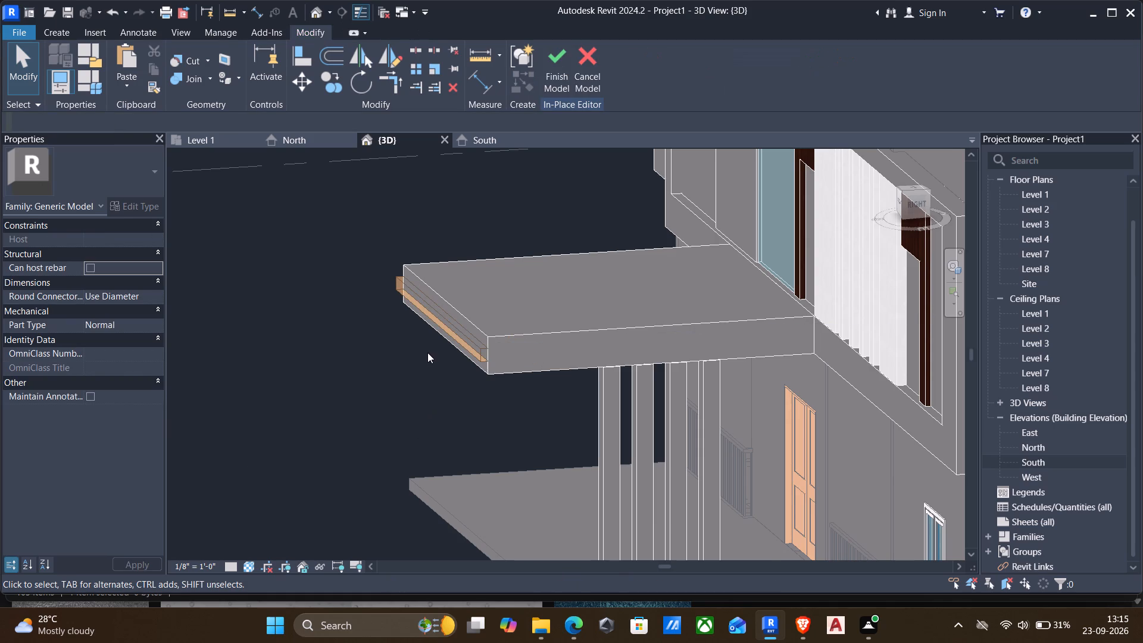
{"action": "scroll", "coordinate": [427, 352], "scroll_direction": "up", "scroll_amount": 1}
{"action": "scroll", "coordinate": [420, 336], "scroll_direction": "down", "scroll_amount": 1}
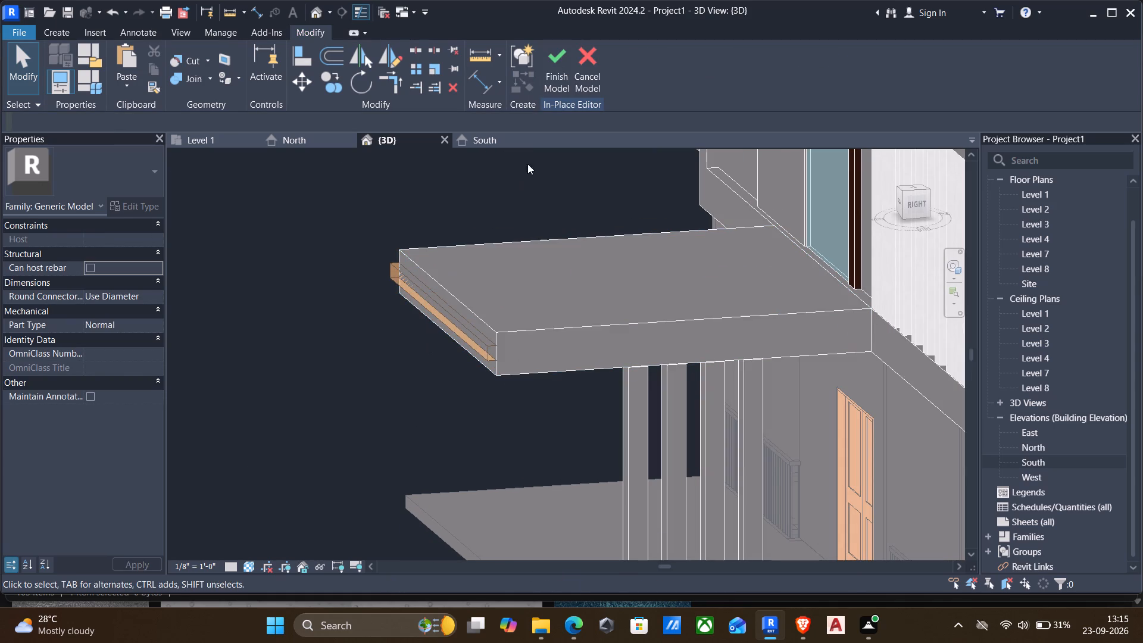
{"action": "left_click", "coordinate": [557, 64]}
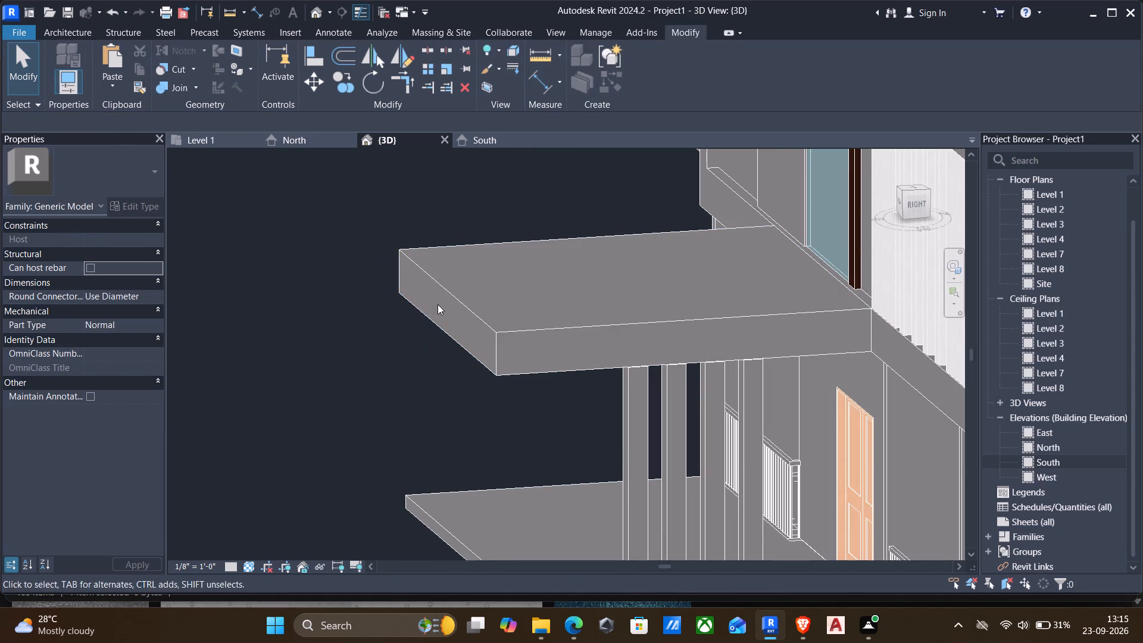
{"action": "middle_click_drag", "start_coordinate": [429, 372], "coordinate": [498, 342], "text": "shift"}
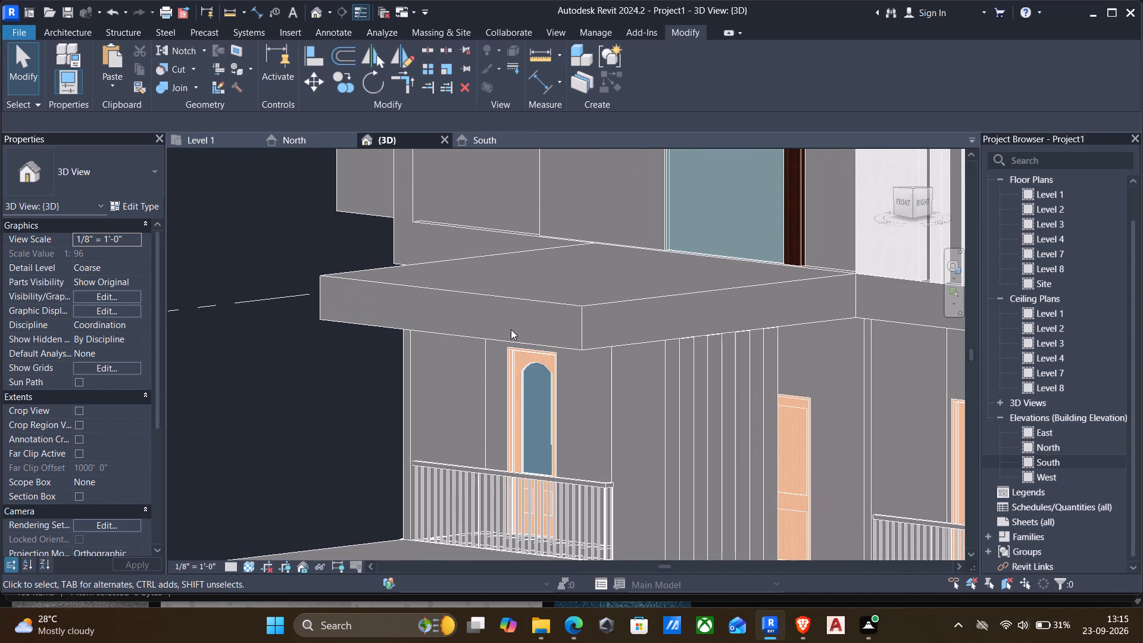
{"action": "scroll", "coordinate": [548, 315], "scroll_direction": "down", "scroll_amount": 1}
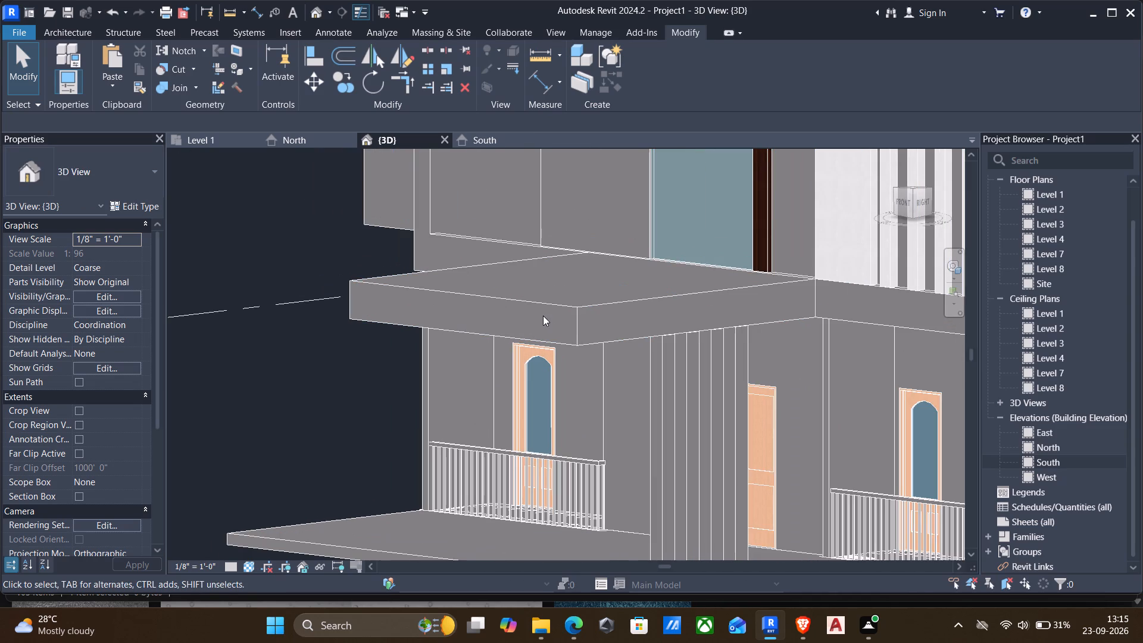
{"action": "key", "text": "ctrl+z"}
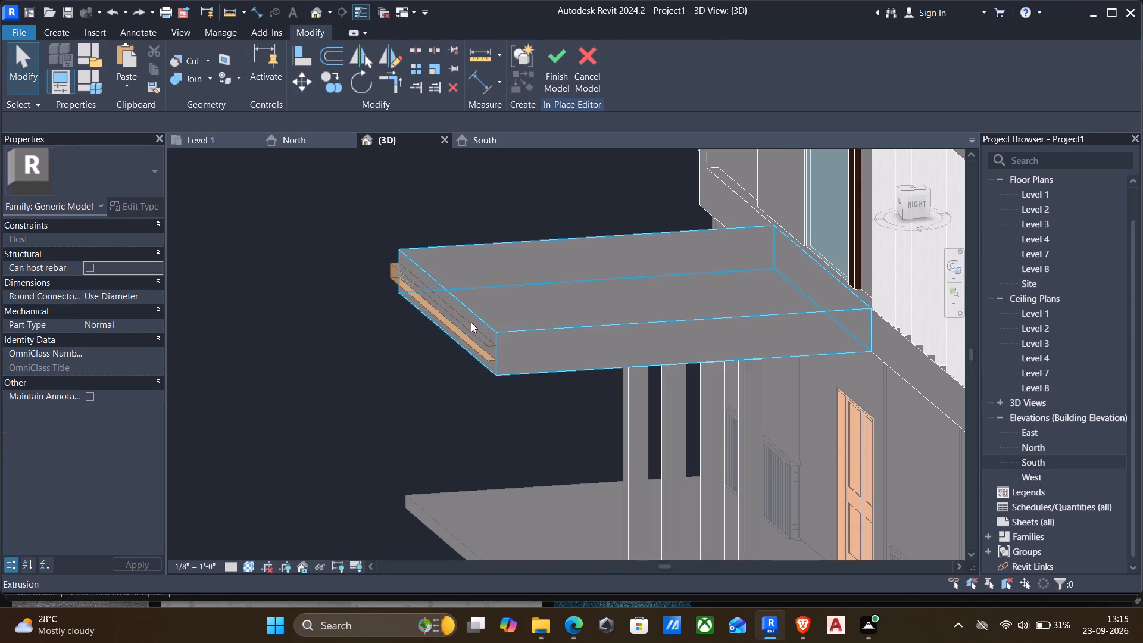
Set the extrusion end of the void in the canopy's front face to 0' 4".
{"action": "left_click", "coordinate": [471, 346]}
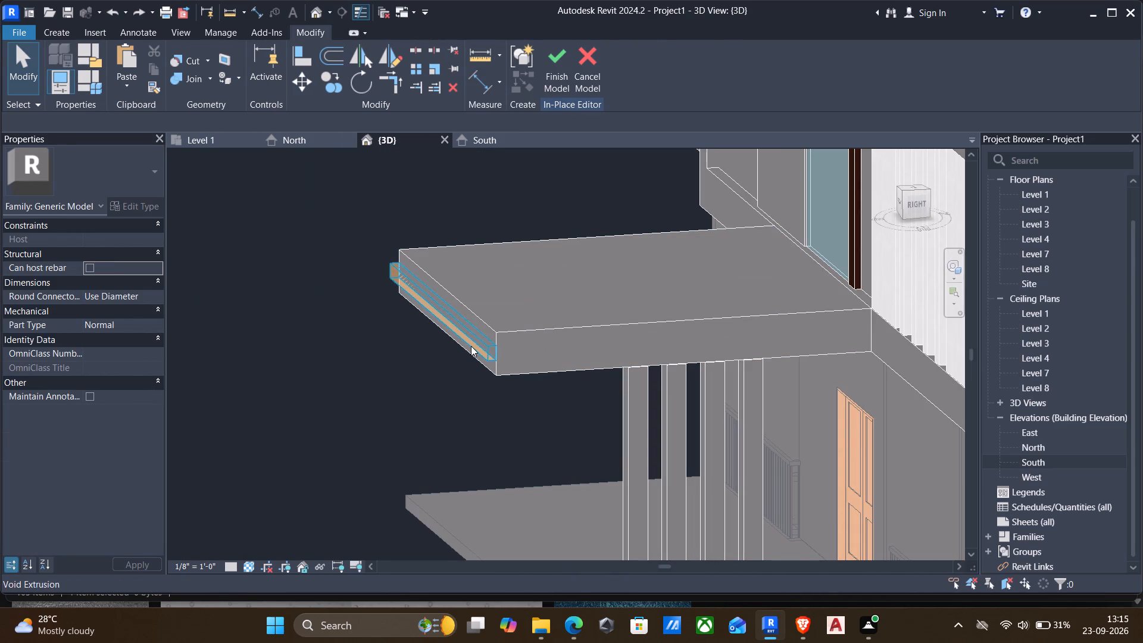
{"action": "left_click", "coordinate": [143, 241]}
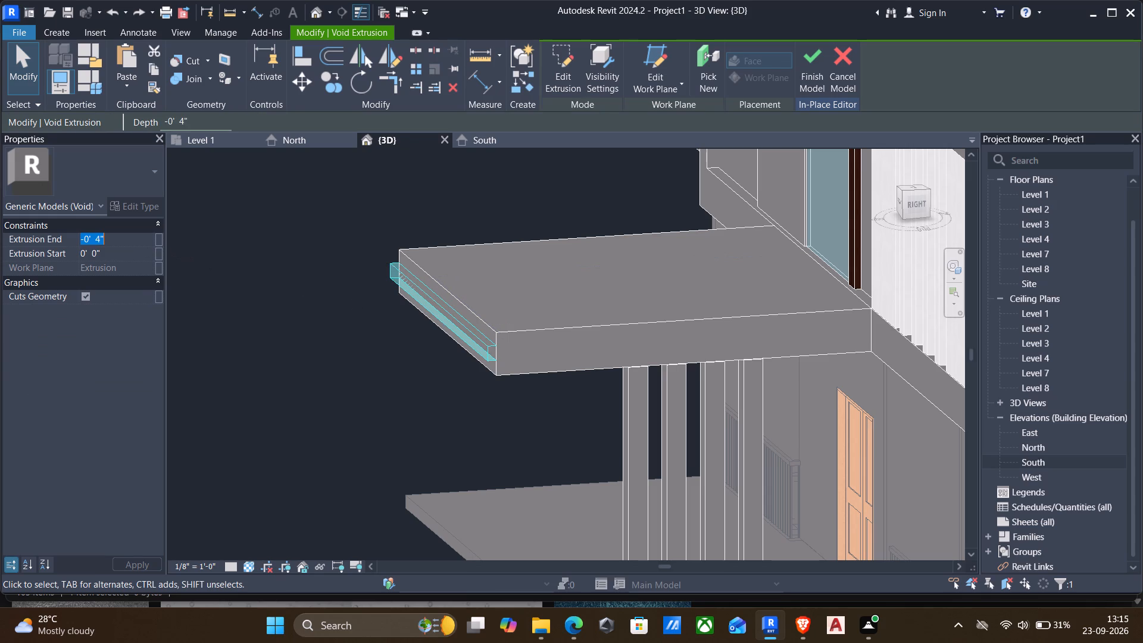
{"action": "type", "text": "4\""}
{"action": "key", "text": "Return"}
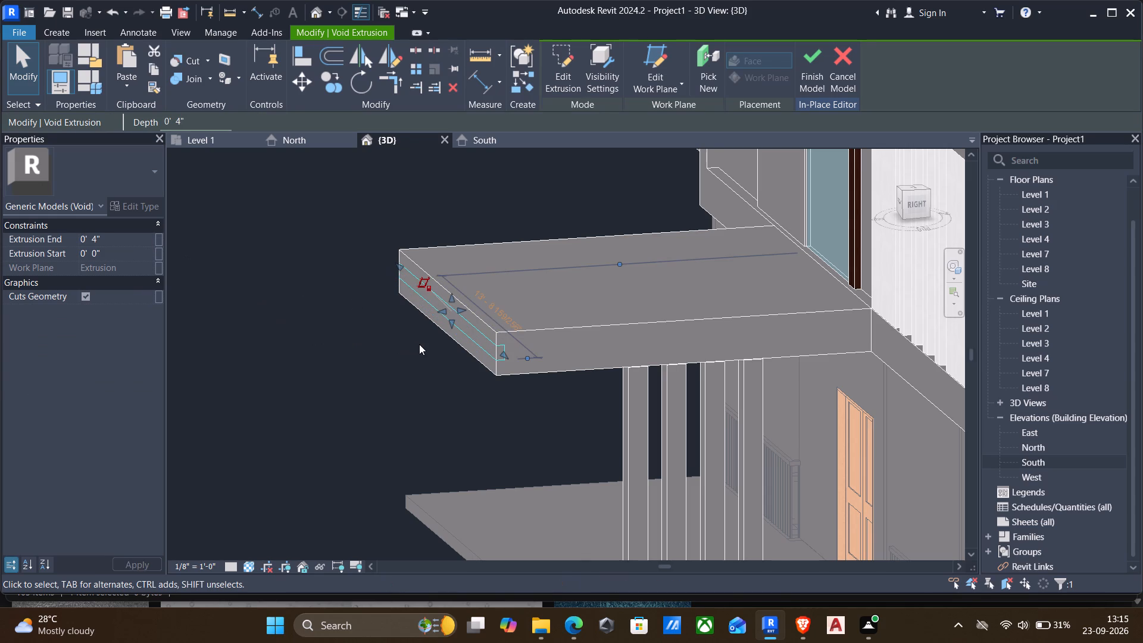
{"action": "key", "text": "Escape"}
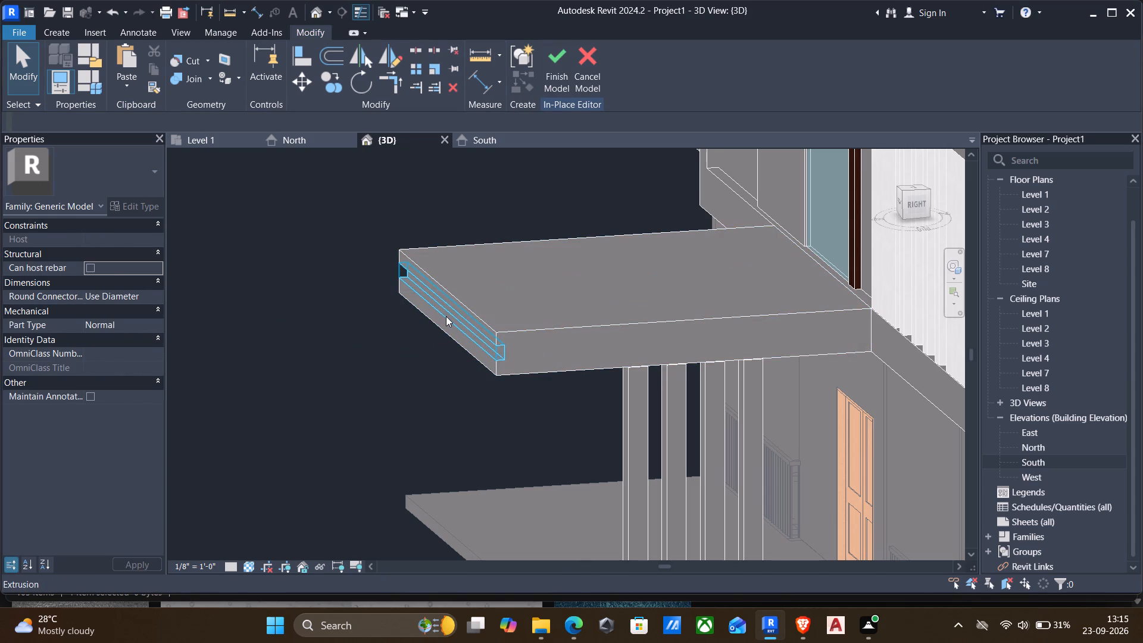
Set the extrusion end of the void in the canopy's front face to 0' 2".
{"action": "left_click", "coordinate": [446, 316]}
{"action": "left_click", "coordinate": [143, 237]}
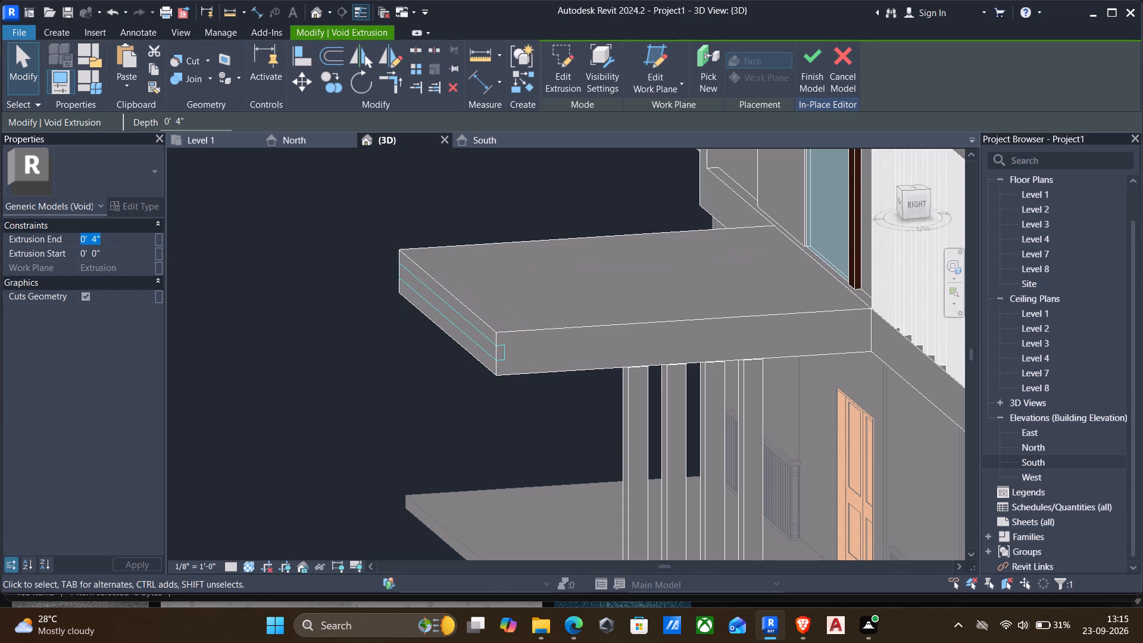
{"action": "type", "text": "2\""}
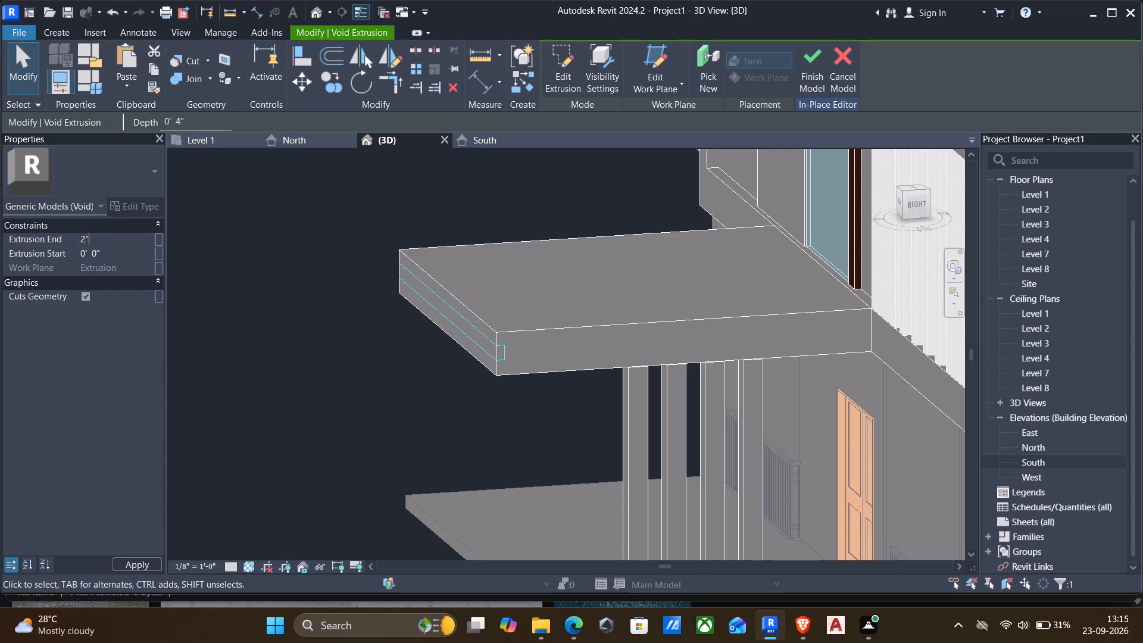
{"action": "key", "text": "Return"}
{"action": "key", "text": "Escape"}
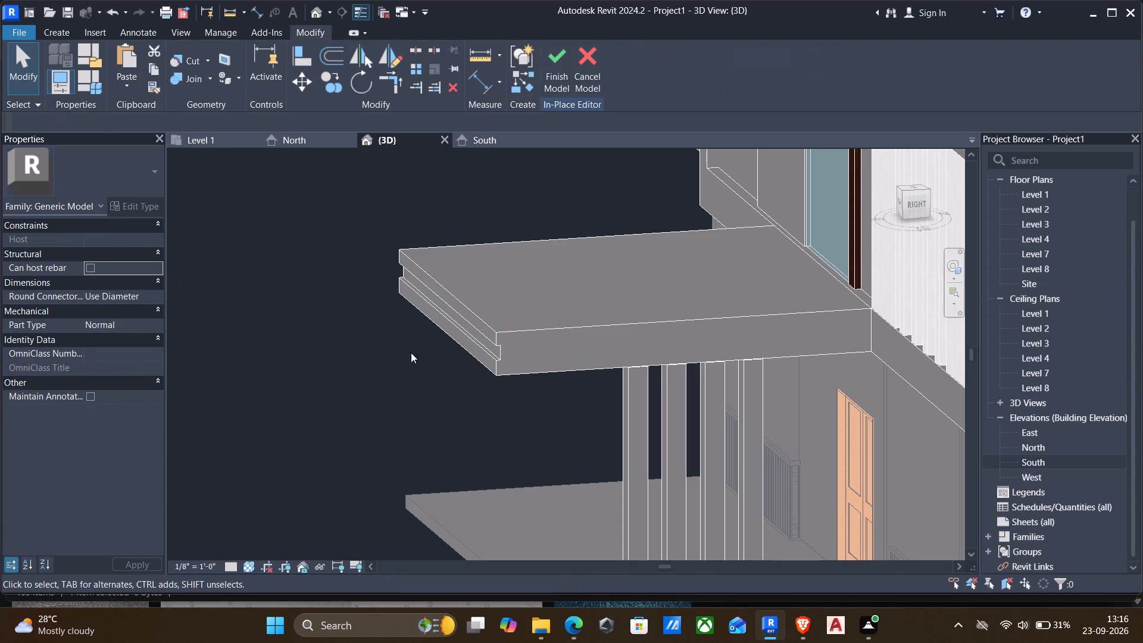
{"action": "scroll", "coordinate": [445, 333], "scroll_direction": "up", "scroll_amount": 3}
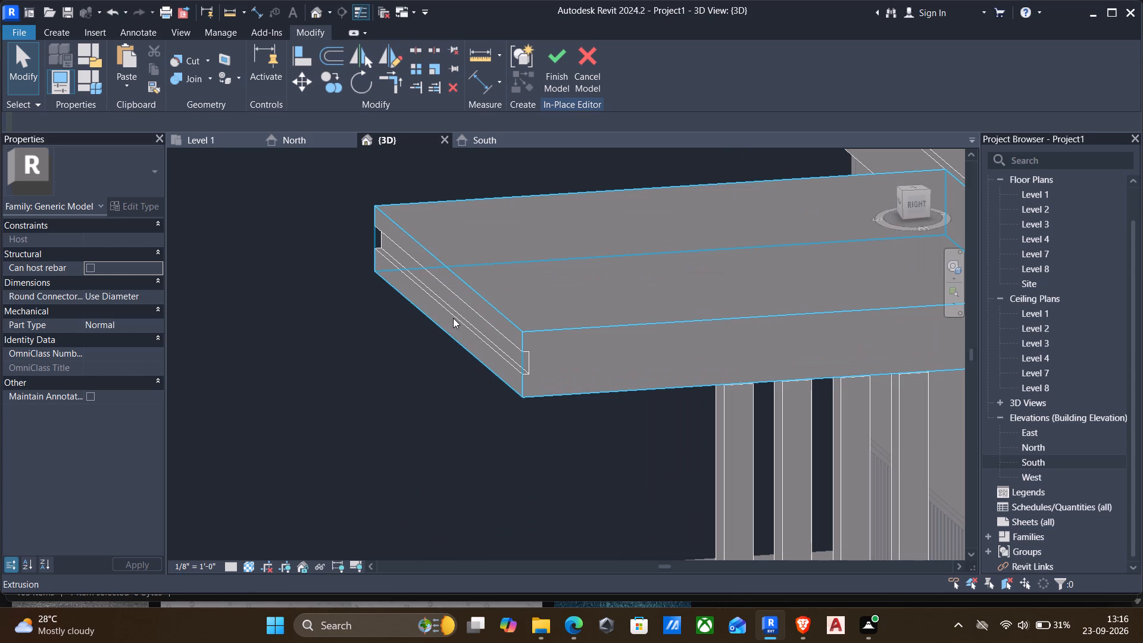
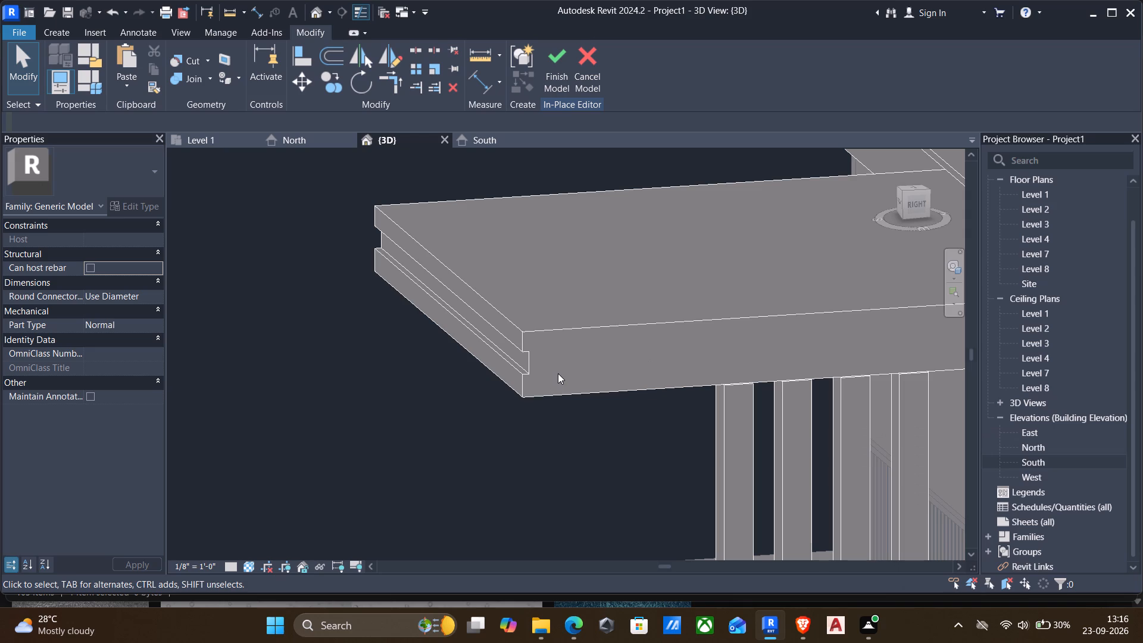
Check the void groove in the canopy's front face and finish the in-place model.
{"action": "scroll", "coordinate": [55, 285], "scroll_direction": "down", "scroll_amount": 1}
{"action": "scroll", "coordinate": [235, 320], "scroll_direction": "down", "scroll_amount": 2}
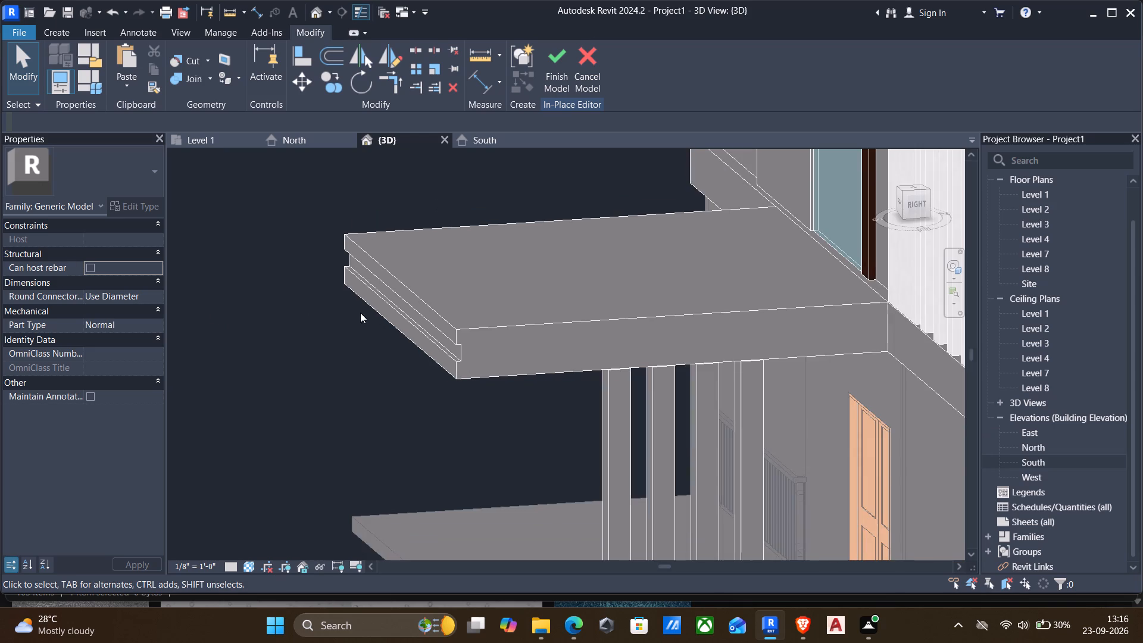
{"action": "middle_click_drag", "start_coordinate": [360, 313], "coordinate": [282, 296]}
{"action": "middle_click_drag", "start_coordinate": [280, 293], "coordinate": [280, 264]}
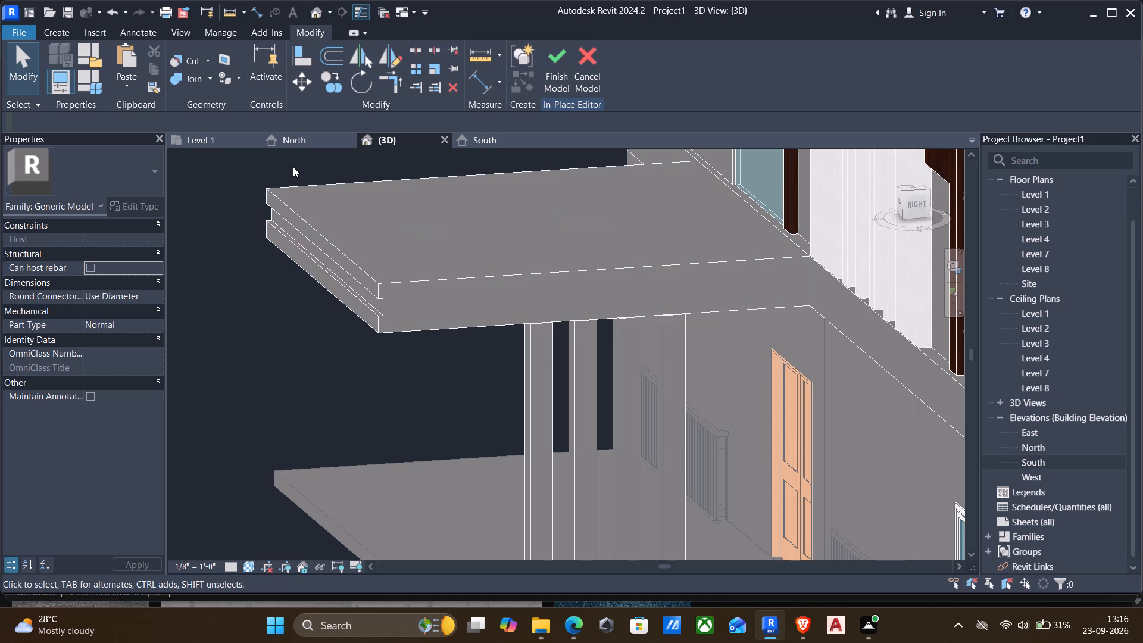
{"action": "left_click", "coordinate": [379, 305]}
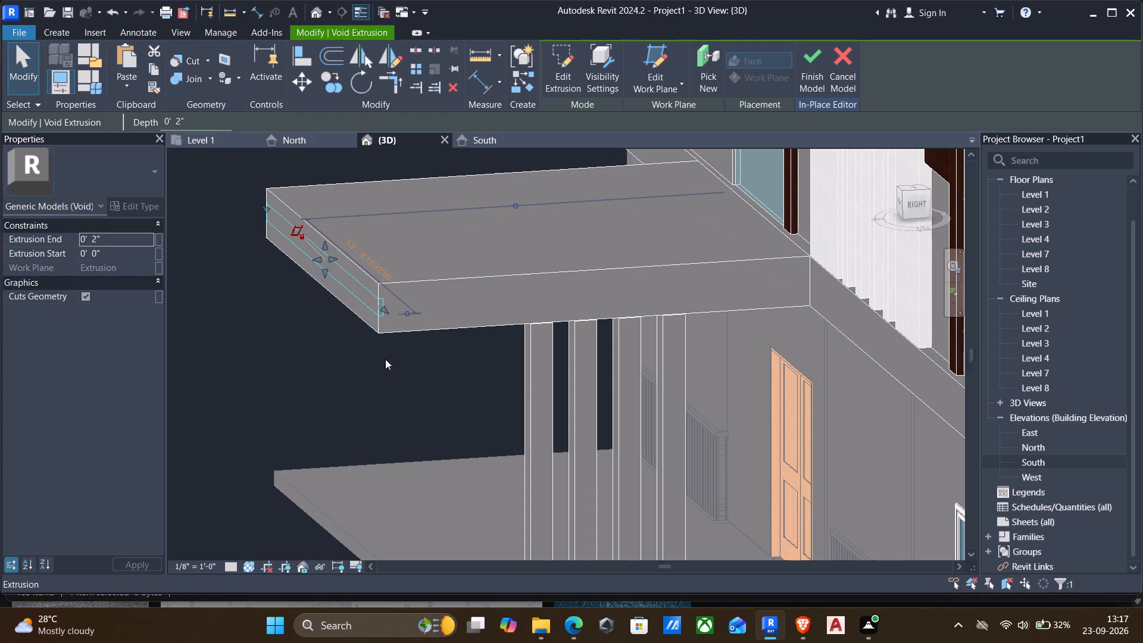
{"action": "middle_click_drag", "start_coordinate": [357, 385], "coordinate": [332, 373]}
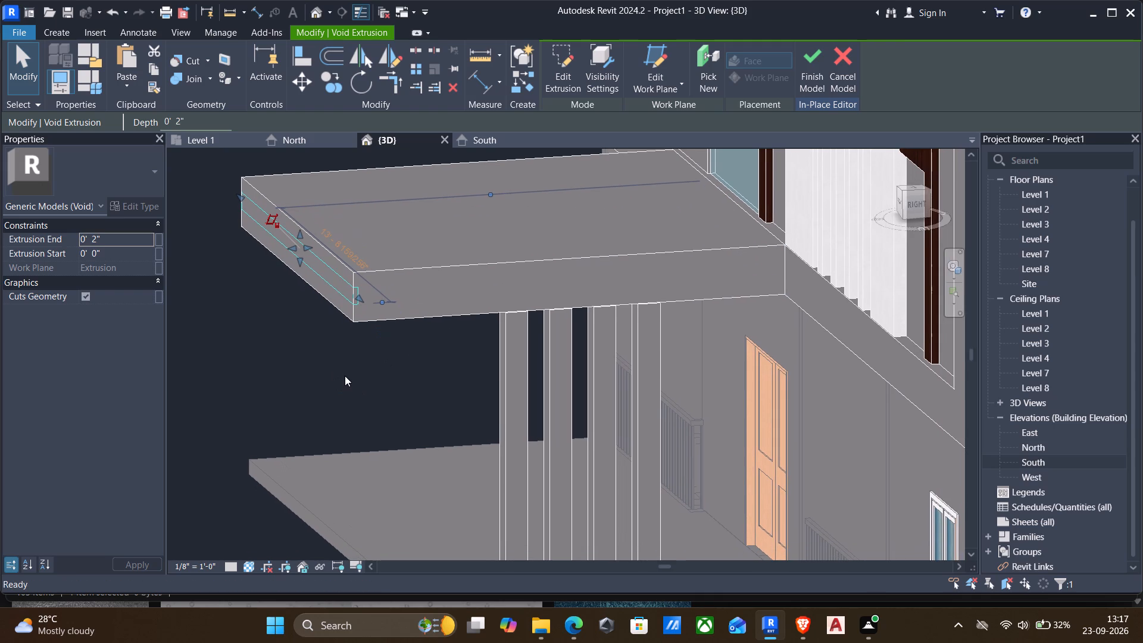
{"action": "scroll", "coordinate": [345, 376], "scroll_direction": "down", "scroll_amount": 2}
{"action": "middle_click_drag", "start_coordinate": [357, 377], "coordinate": [370, 354]}
{"action": "scroll", "coordinate": [370, 353], "scroll_direction": "down", "scroll_amount": 2}
{"action": "middle_click_drag", "start_coordinate": [364, 359], "coordinate": [351, 343]}
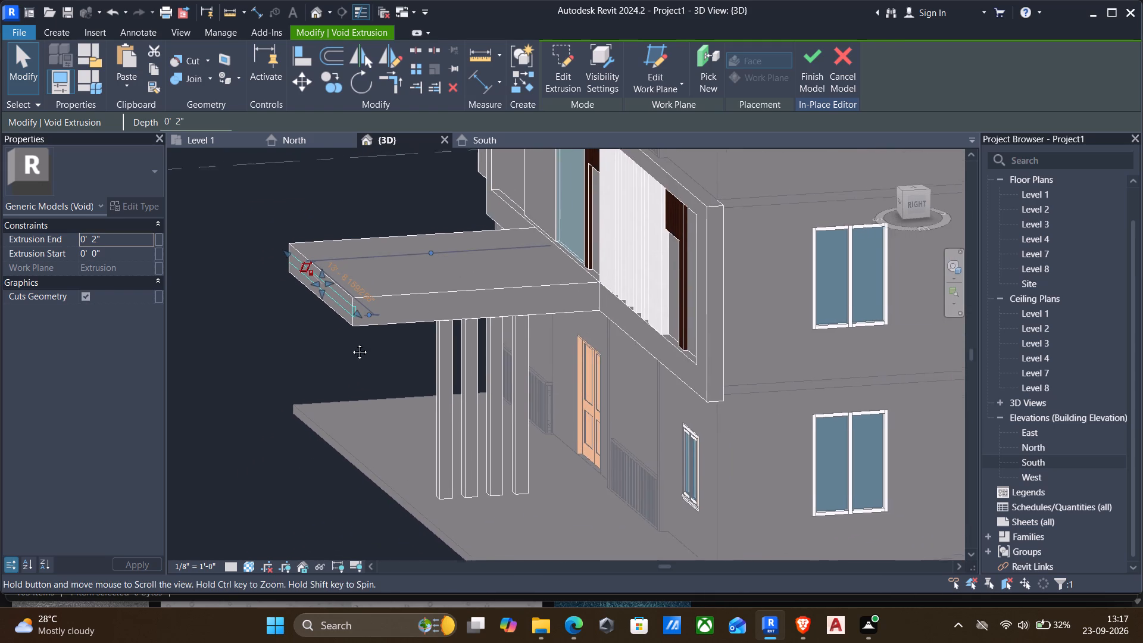
{"action": "middle_click_drag", "start_coordinate": [351, 343], "coordinate": [349, 338]}
{"action": "scroll", "coordinate": [342, 338], "scroll_direction": "down", "scroll_amount": 2}
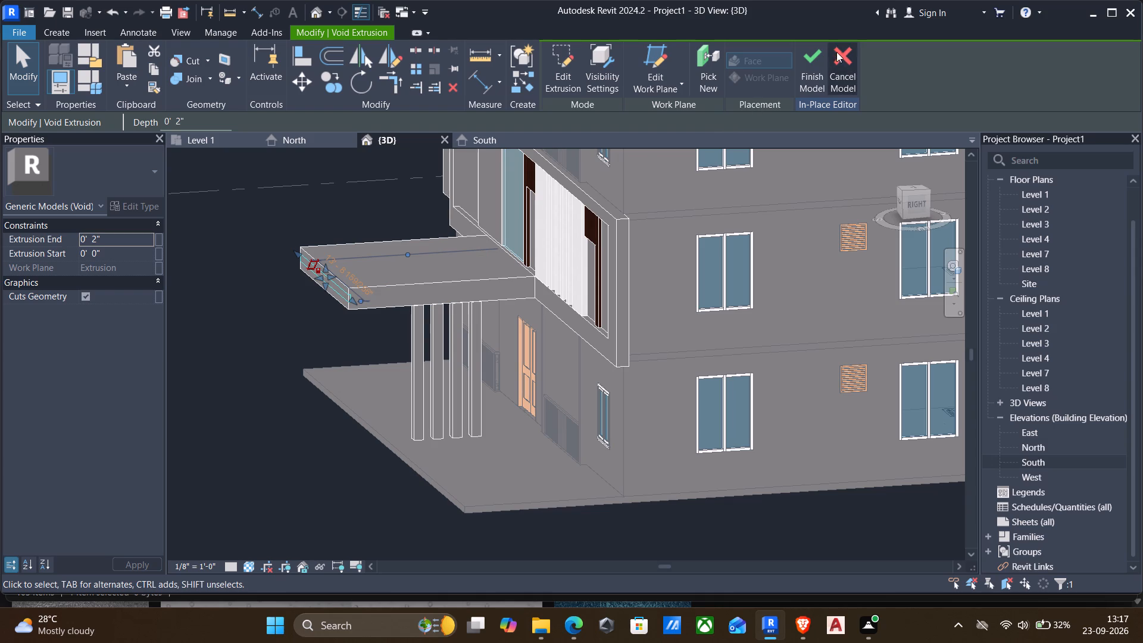
{"action": "left_click", "coordinate": [816, 68]}
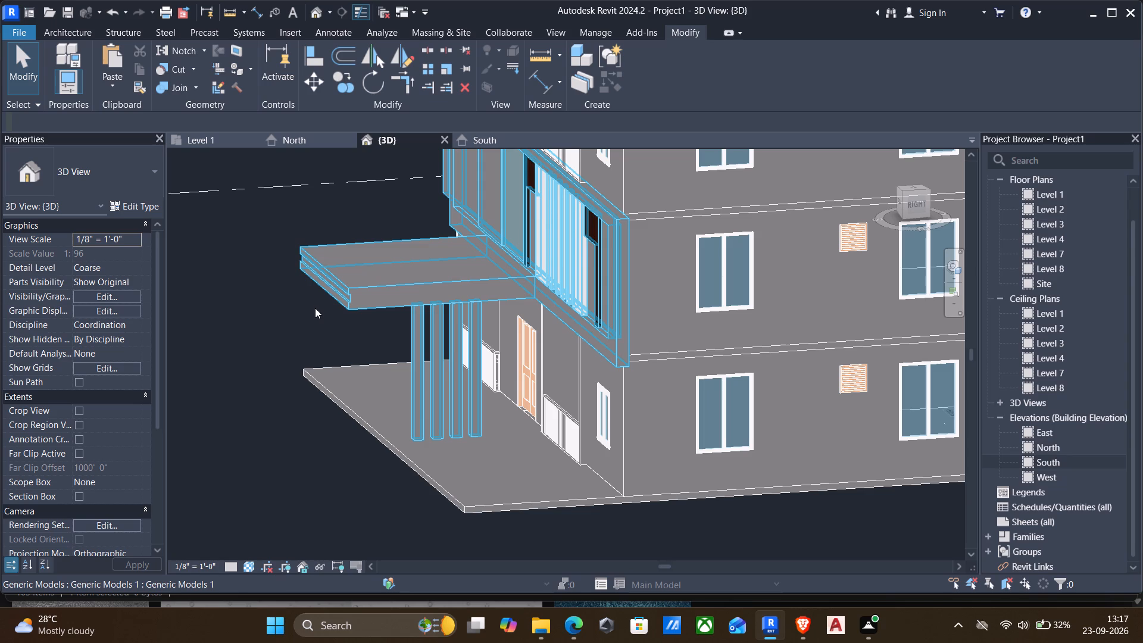
Reopen the facade and canopy generic model for in-place editing.
{"action": "scroll", "coordinate": [362, 291], "scroll_direction": "up", "scroll_amount": 3}
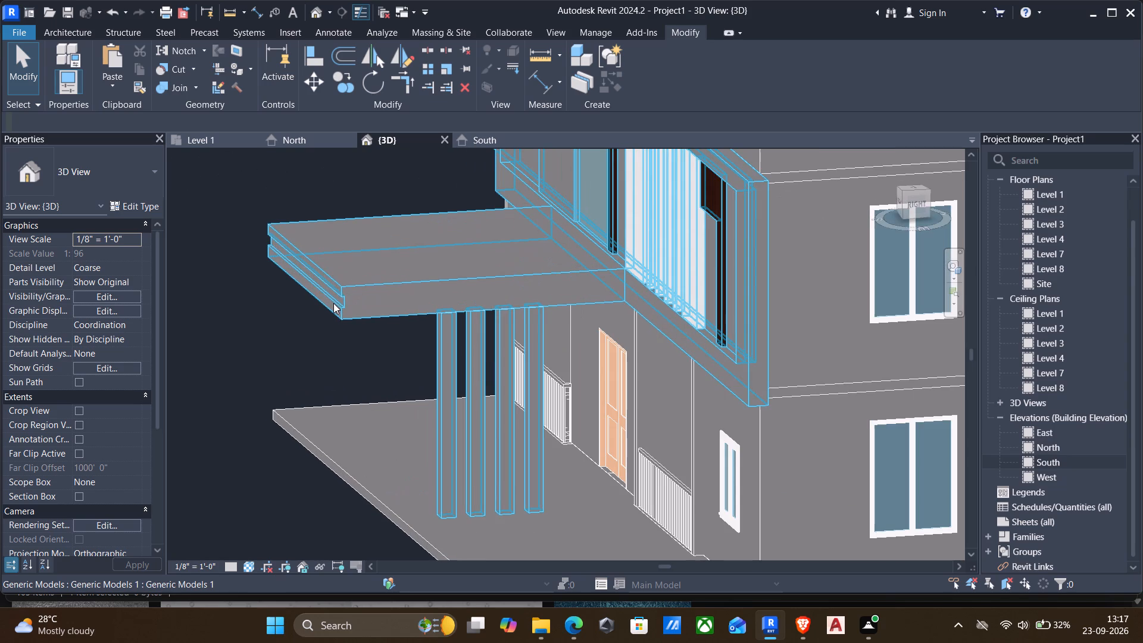
{"action": "left_click", "coordinate": [332, 295]}
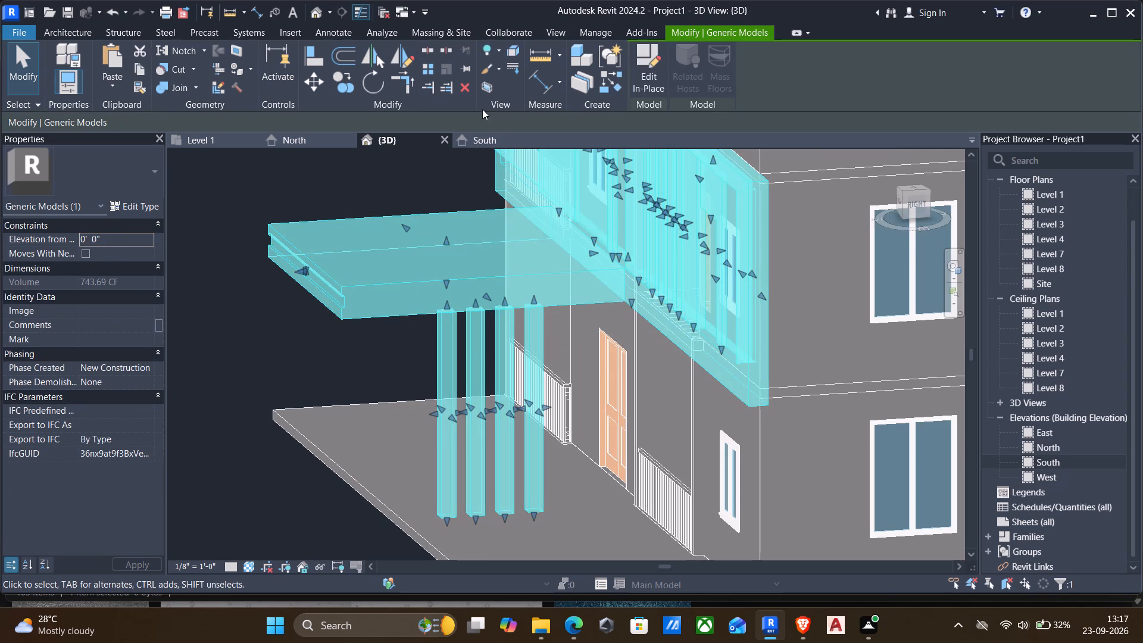
{"action": "left_click", "coordinate": [646, 70]}
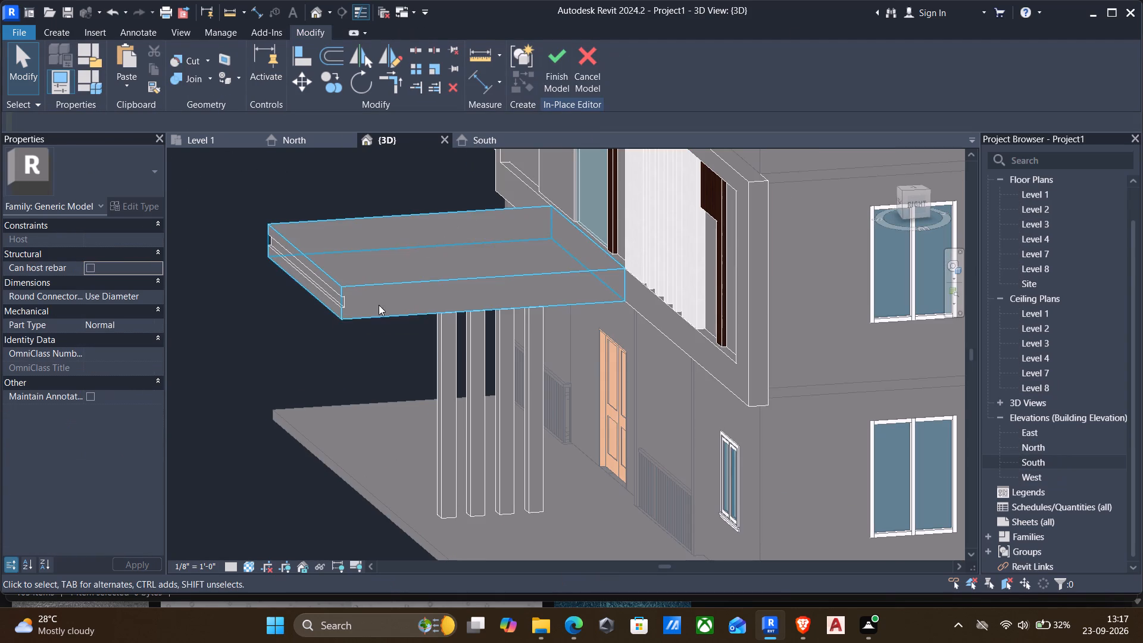
Start a new void extrusion with the canopy's right side face as its work plane.
{"action": "left_click", "coordinate": [337, 299]}
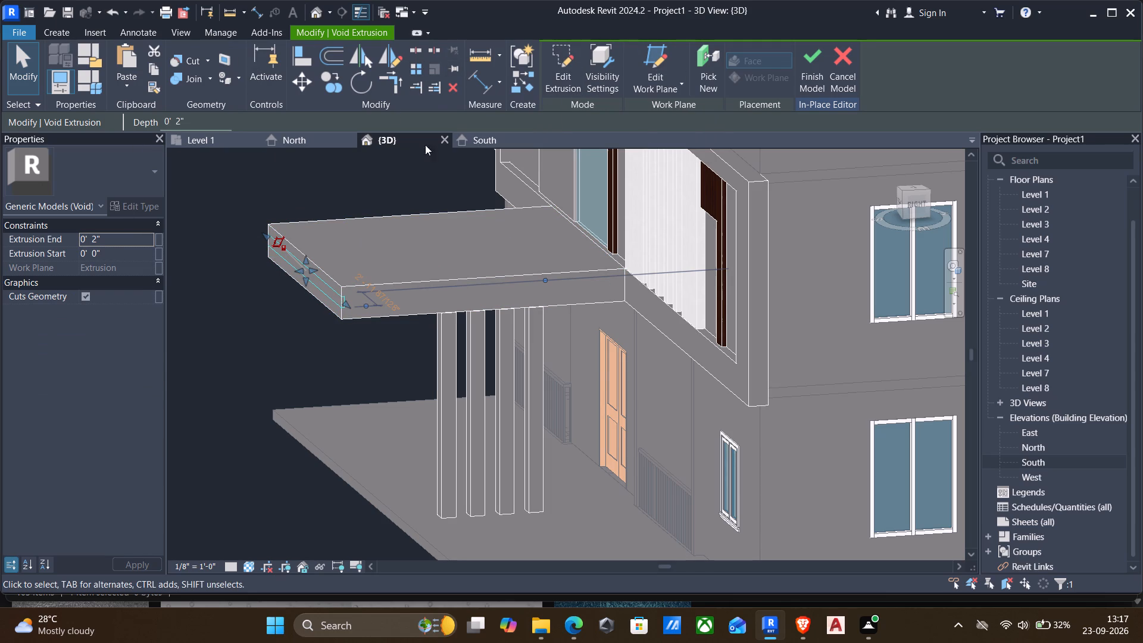
{"action": "left_click", "coordinate": [49, 33]}
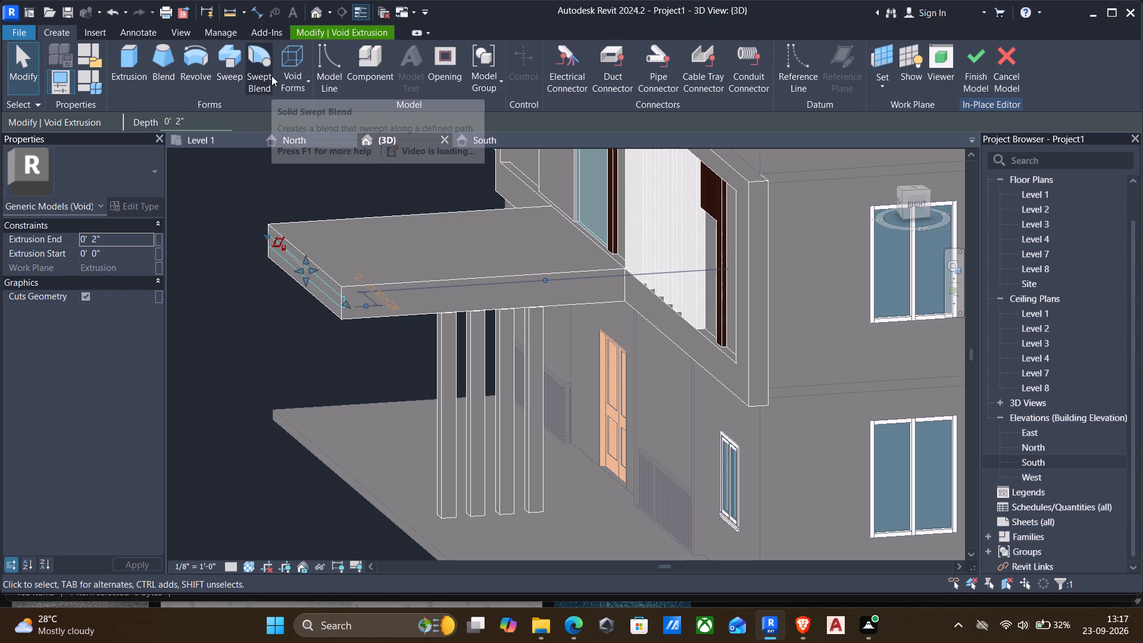
{"action": "left_click", "coordinate": [287, 63]}
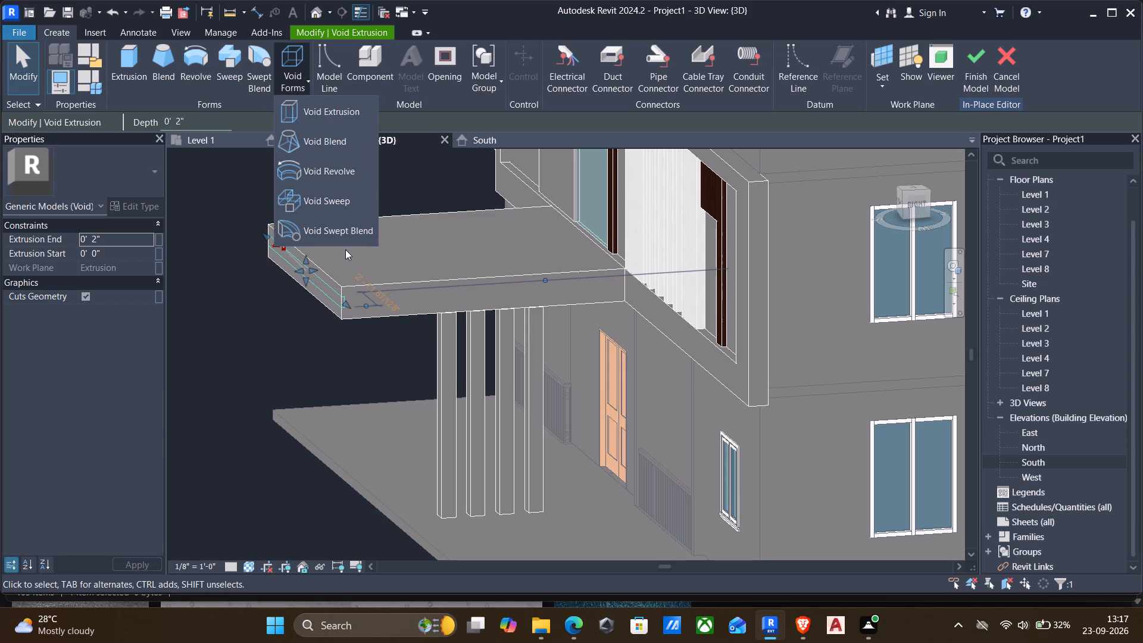
{"action": "left_click", "coordinate": [318, 117]}
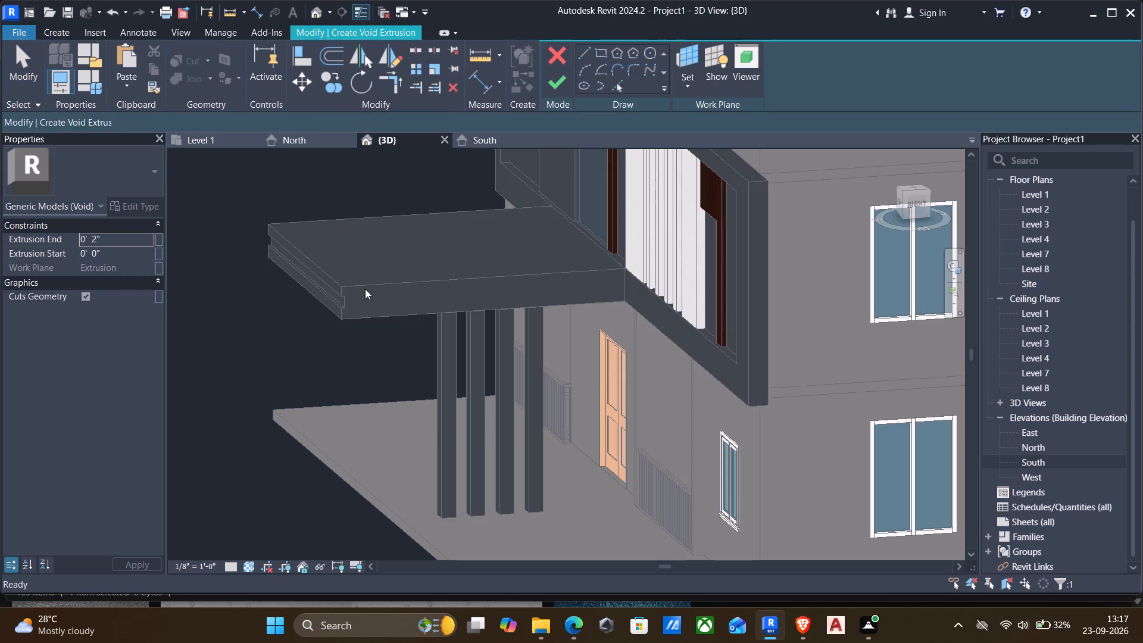
{"action": "scroll", "coordinate": [365, 307], "scroll_direction": "up", "scroll_amount": 4}
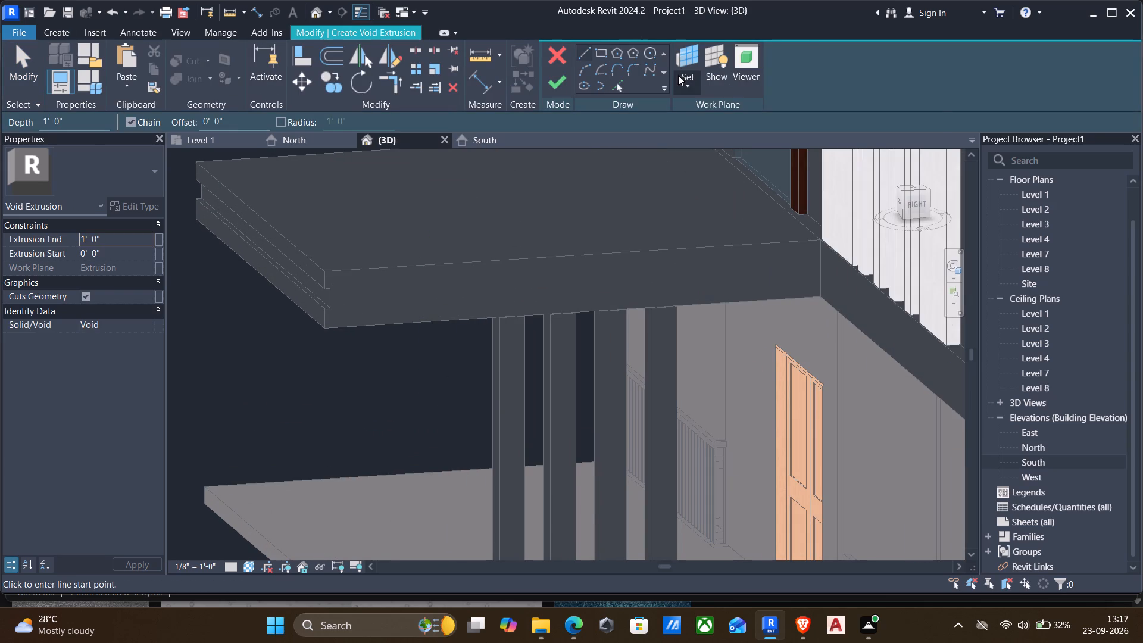
{"action": "left_click", "coordinate": [684, 85]}
{"action": "left_click", "coordinate": [689, 142]}
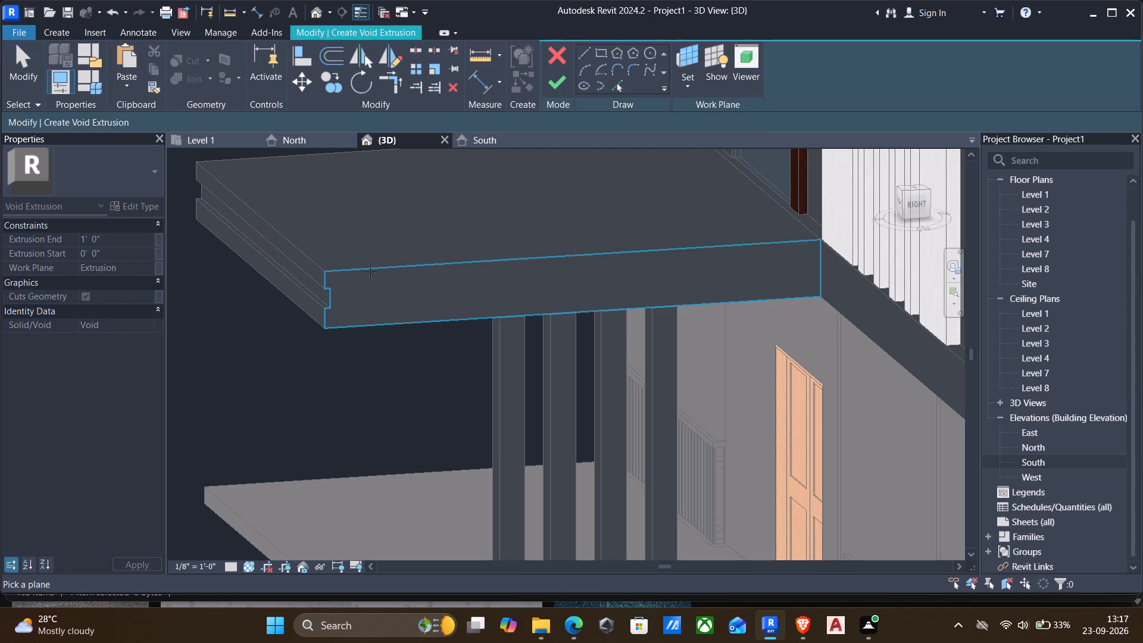
{"action": "left_click", "coordinate": [369, 273]}
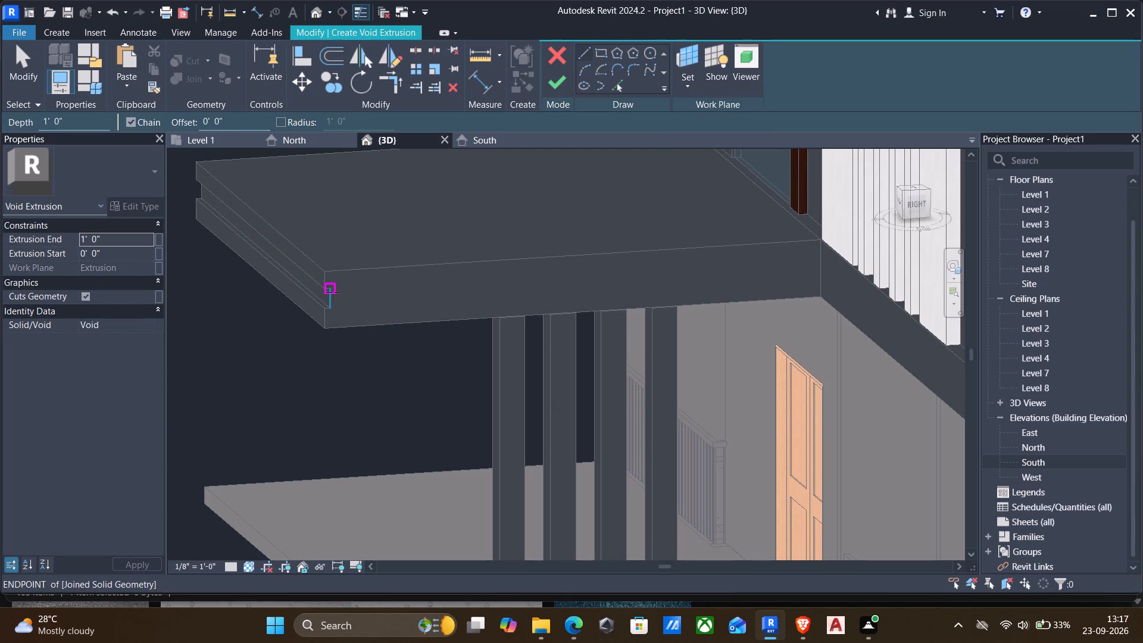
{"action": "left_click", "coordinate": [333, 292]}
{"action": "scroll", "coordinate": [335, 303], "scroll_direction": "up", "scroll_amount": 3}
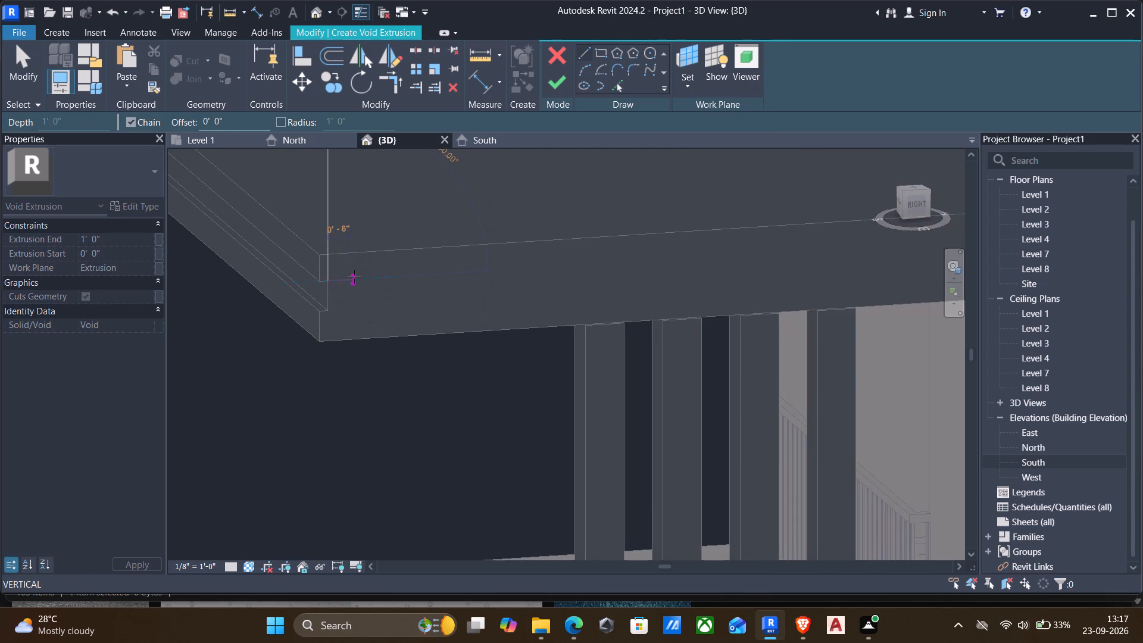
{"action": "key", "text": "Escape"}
Sketch a rectangle about 4" wide and 7" high on the canopy's side face, starting at the front groove's inner corner.
{"action": "left_click", "coordinate": [601, 55]}
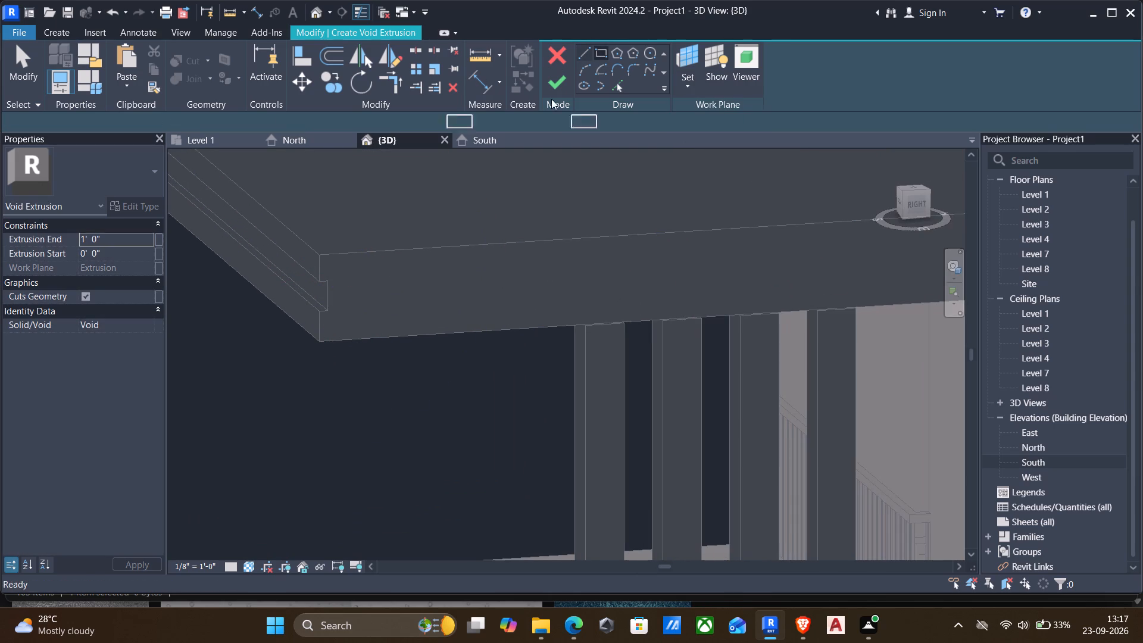
{"action": "scroll", "coordinate": [330, 297], "scroll_direction": "up", "scroll_amount": 2}
{"action": "left_click", "coordinate": [326, 279]}
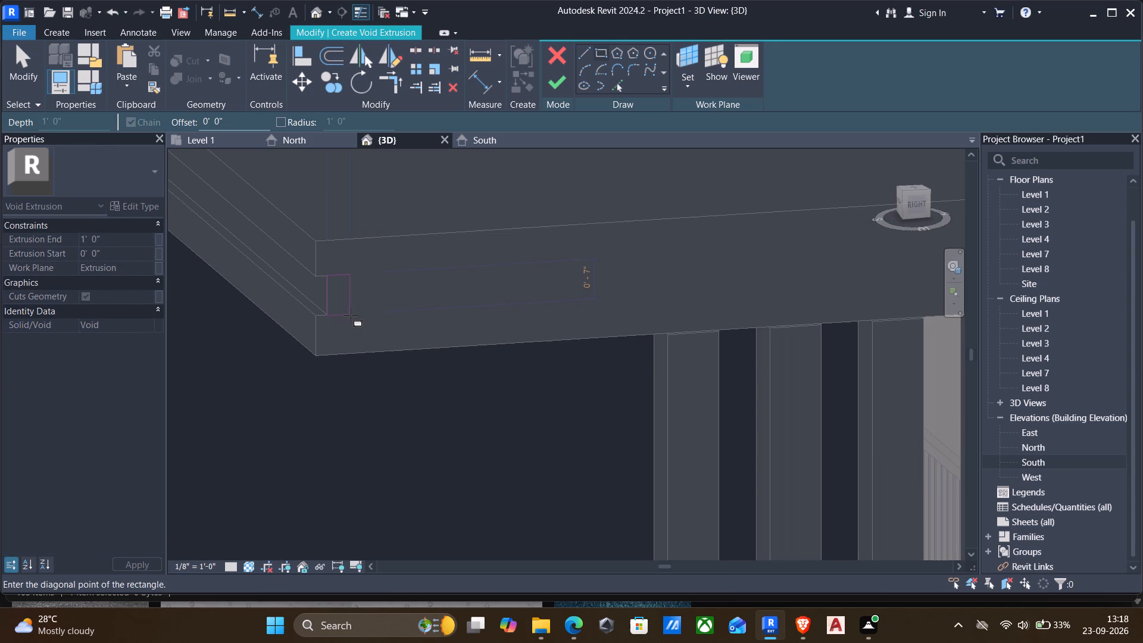
{"action": "left_click", "coordinate": [351, 315]}
{"action": "key", "text": "Escape"}
{"action": "scroll", "coordinate": [360, 317], "scroll_direction": "down", "scroll_amount": 2}
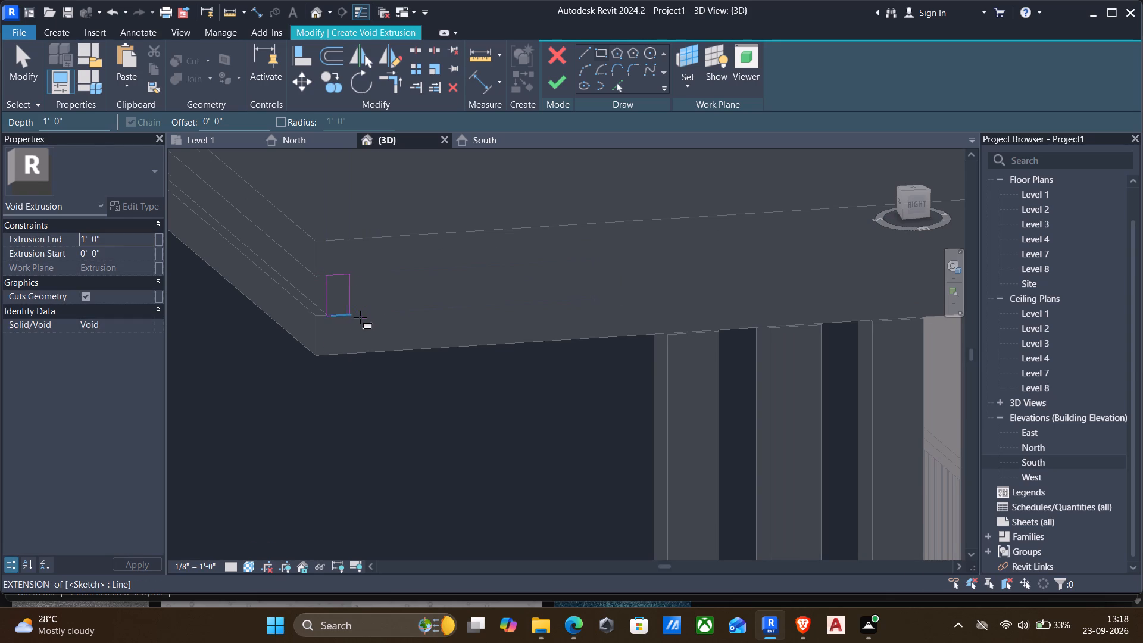
{"action": "scroll", "coordinate": [360, 317], "scroll_direction": "down", "scroll_amount": 2}
{"action": "key", "text": "Escape"}
Move the rectangle's inner vertical edge along the side face to the building wall, making the profile 14' 6" long.
{"action": "left_click", "coordinate": [355, 304]}
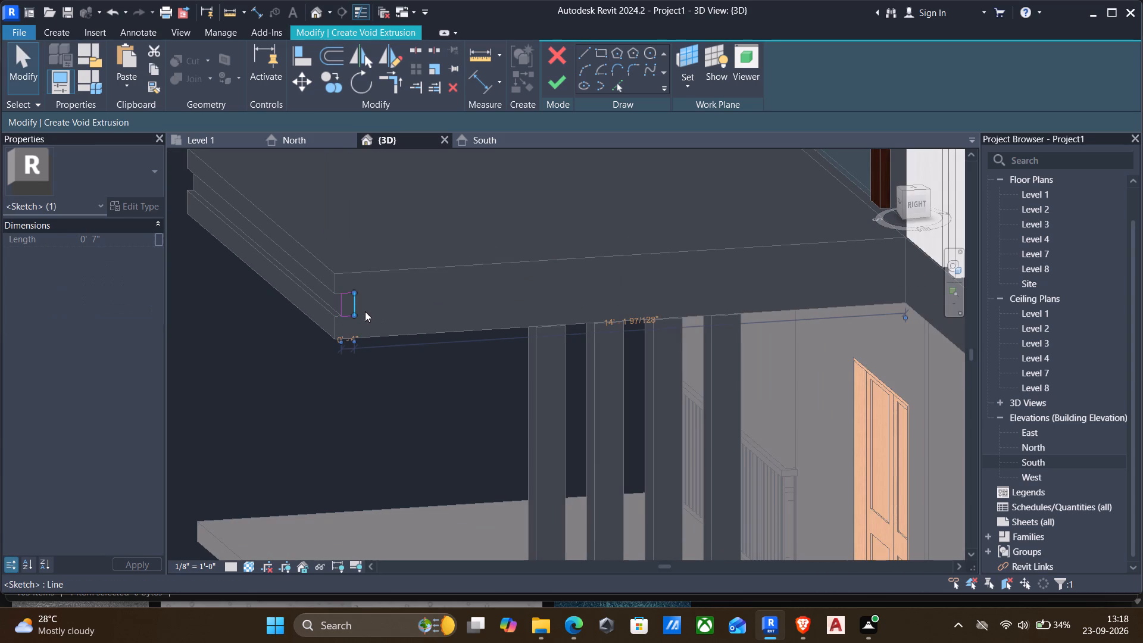
{"action": "key", "text": "Right"}
{"action": "key", "text": "Right"}
{"action": "key", "text": "Right"}
{"action": "key", "text": "Right"}
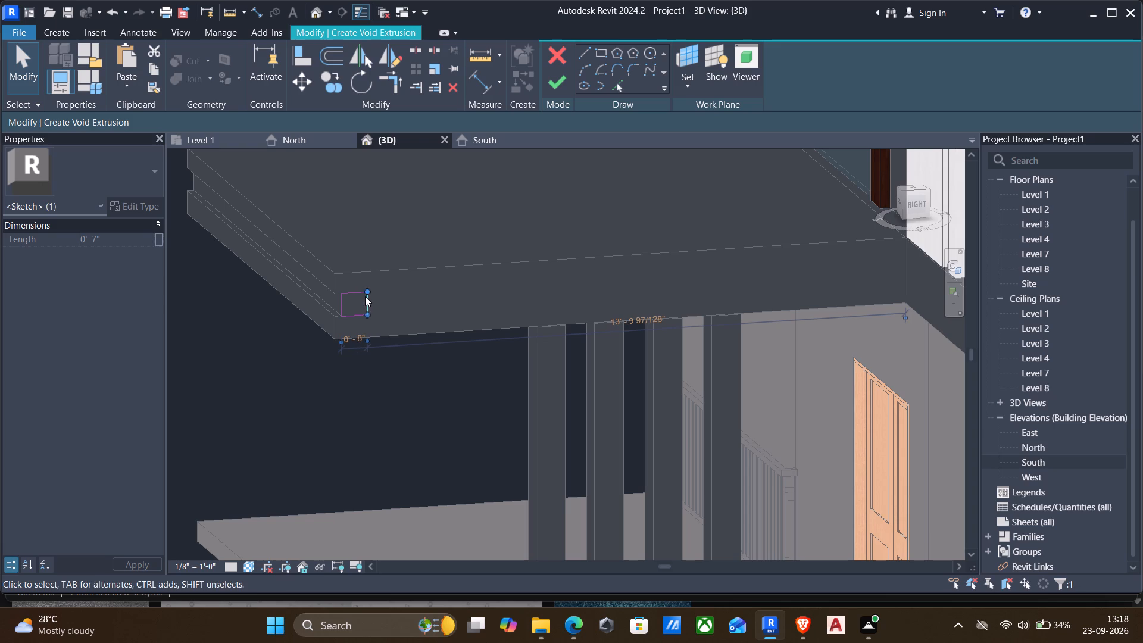
{"action": "key", "text": "Right"}
{"action": "key", "text": "Right"}
{"action": "key", "text": "Right"}
{"action": "key", "text": "Right"}
{"action": "key", "text": "Right"}
{"action": "key", "text": "Right"}
{"action": "key", "text": "Right"}
{"action": "key", "text": "Right"}
{"action": "key", "text": "Right"}
{"action": "key", "text": "Right"}
{"action": "key", "text": "Right"}
{"action": "key", "text": "Right"}
{"action": "key", "text": "Right"}
{"action": "key", "text": "Right"}
{"action": "key", "text": "Right"}
{"action": "key", "text": "Right"}
{"action": "key", "text": "Right"}
{"action": "key", "text": "Right"}
{"action": "key", "text": "Right"}
{"action": "key", "text": "Right"}
{"action": "key", "text": "Right"}
{"action": "key", "text": "Right"}
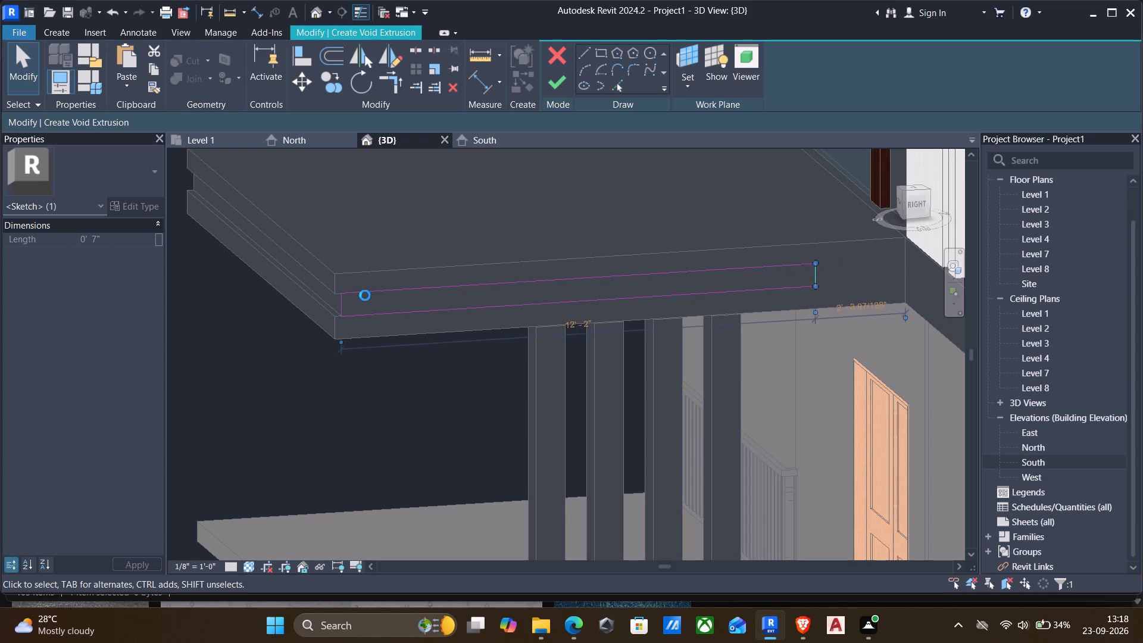
{"action": "key", "text": "Right"}
{"action": "key", "text": "Right"}
{"action": "key", "text": "Right"}
{"action": "key", "text": "Right"}
{"action": "key", "text": "Right"}
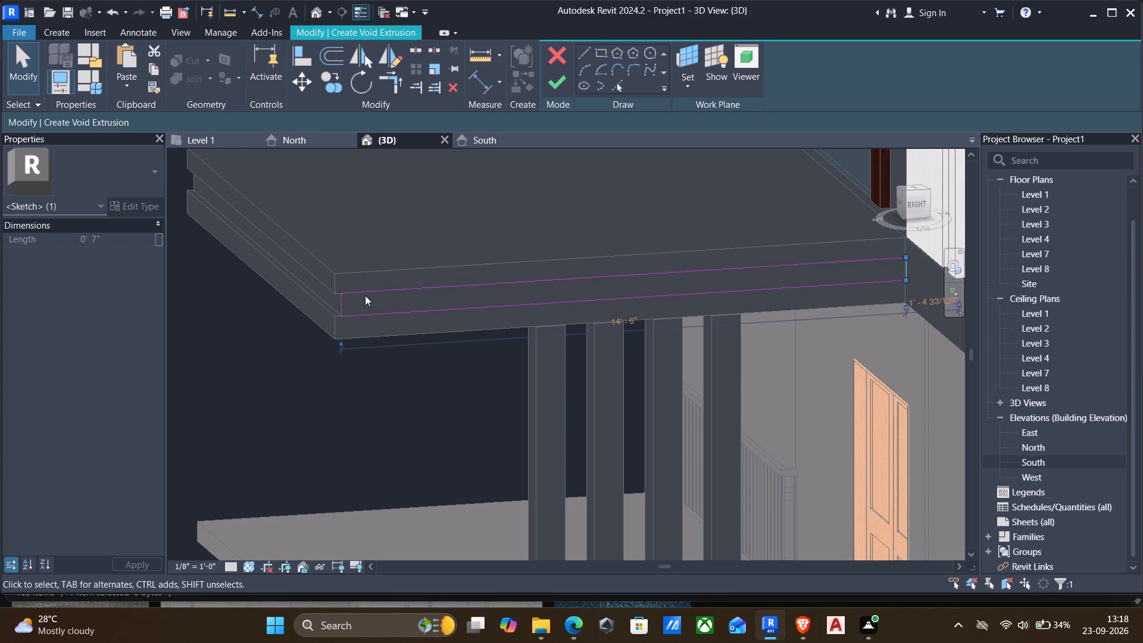
{"action": "key", "text": "Escape"}
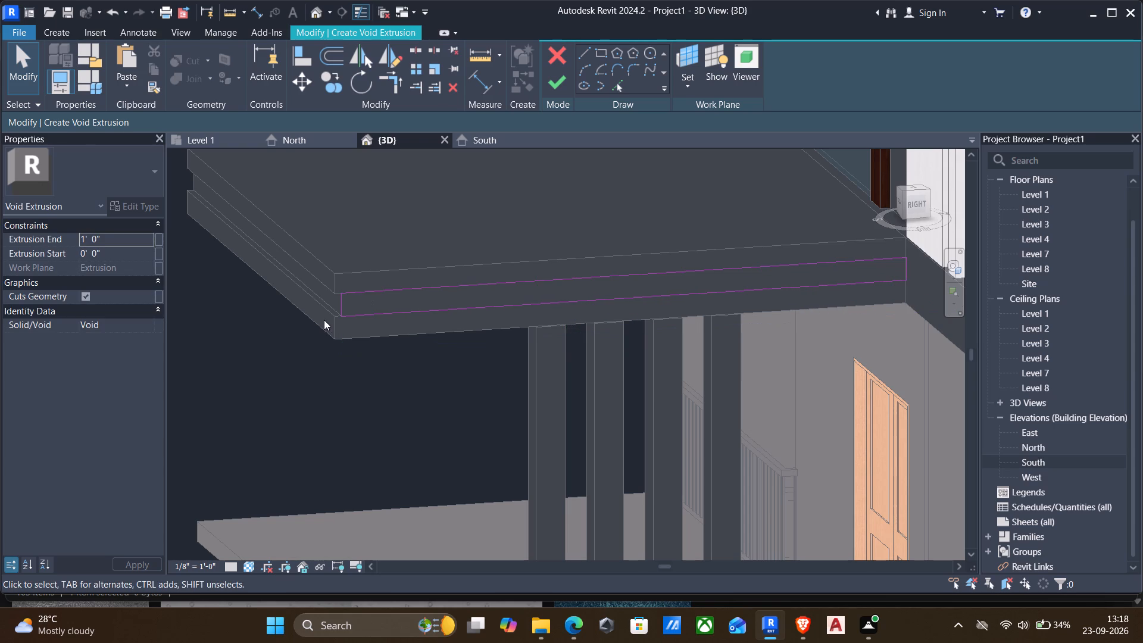
Finish the sketch to cut the void 1' 0" deep into the canopy's side face.
{"action": "left_click", "coordinate": [551, 80]}
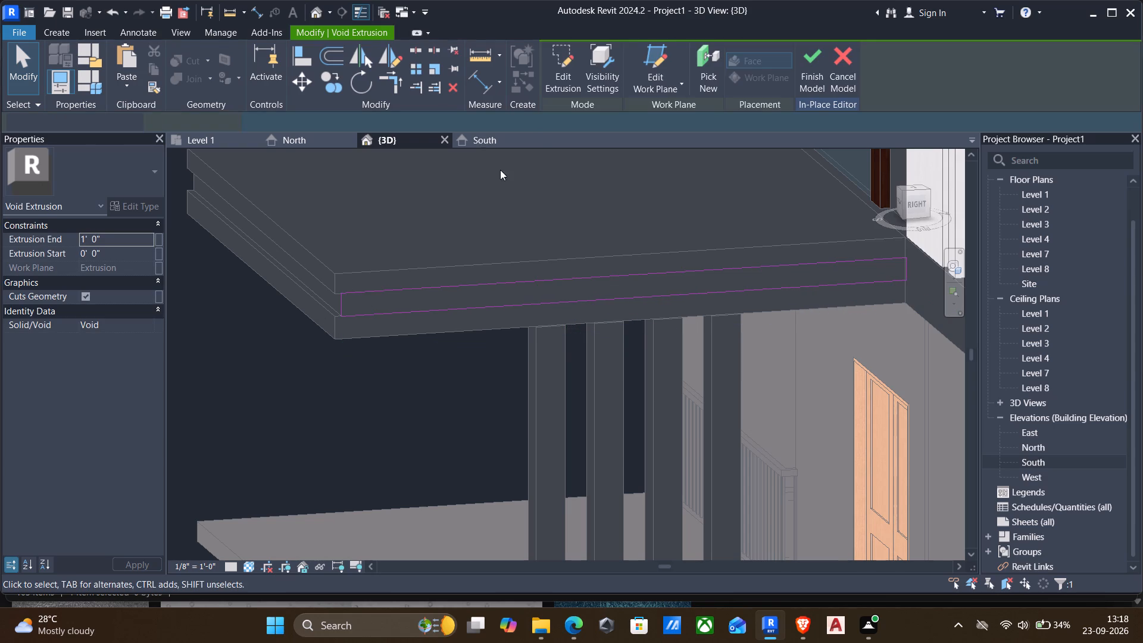
{"action": "scroll", "coordinate": [393, 302], "scroll_direction": "down", "scroll_amount": 2}
{"action": "key", "text": "Escape"}
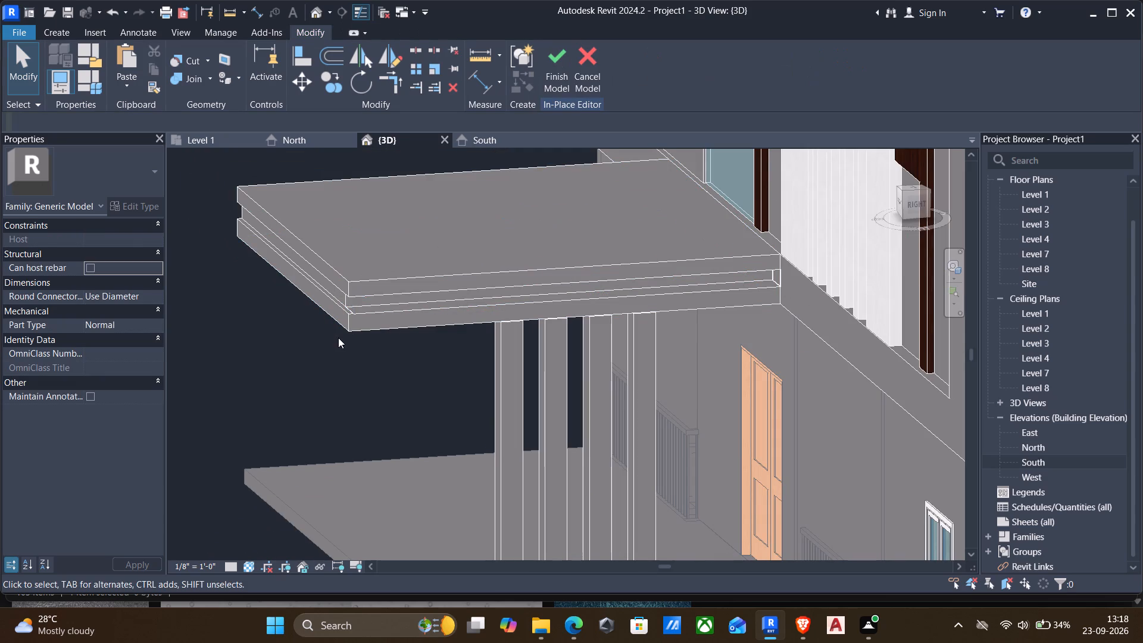
Set the extrusion end of the canopy's side groove void to 2" and finish the in-place model.
{"action": "middle_click_drag", "start_coordinate": [340, 342], "coordinate": [410, 341], "text": "shift"}
{"action": "scroll", "coordinate": [345, 342], "scroll_direction": "down", "scroll_amount": 1, "text": "shift"}
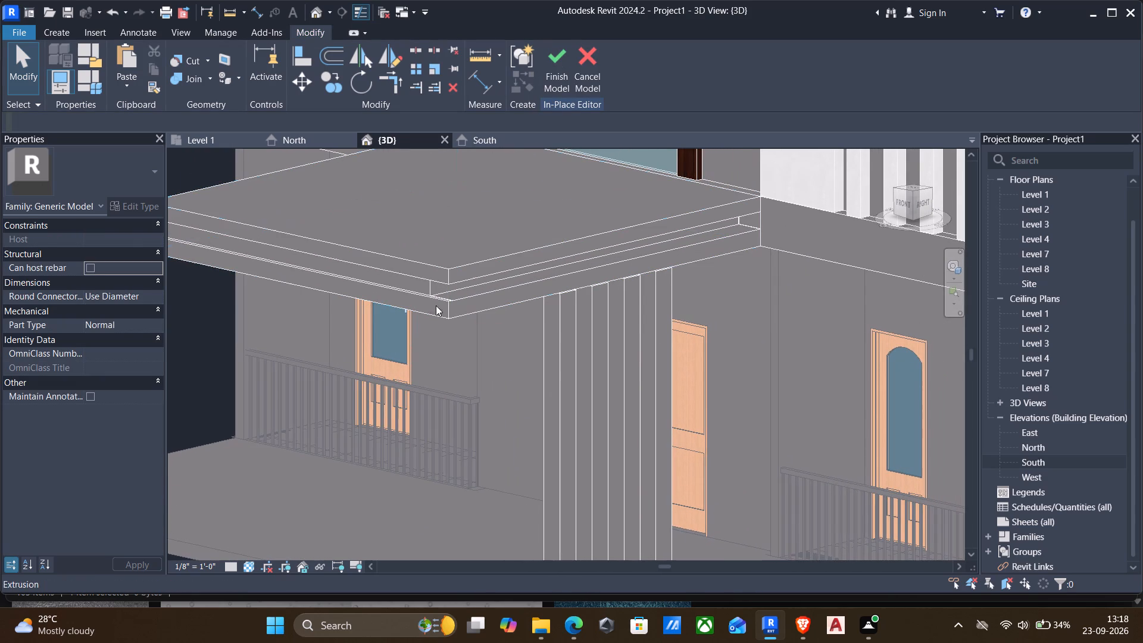
{"action": "left_click", "coordinate": [438, 286]}
{"action": "key", "text": "Escape"}
{"action": "scroll", "coordinate": [437, 292], "scroll_direction": "up", "scroll_amount": 2}
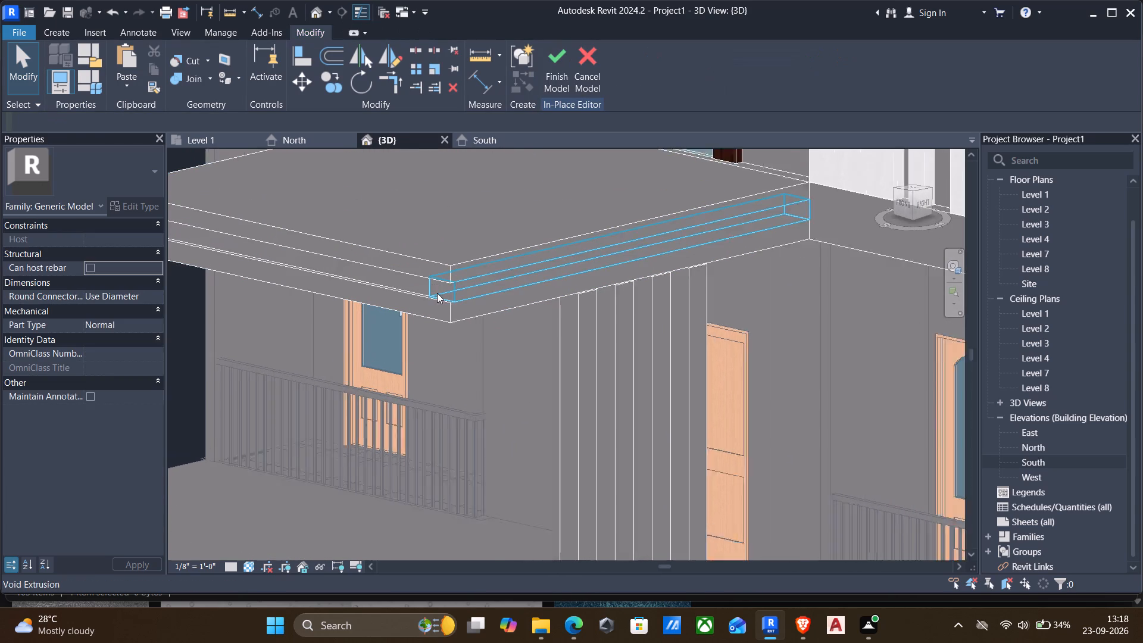
{"action": "left_click", "coordinate": [437, 283]}
{"action": "key", "text": "Escape"}
{"action": "left_click", "coordinate": [446, 285]}
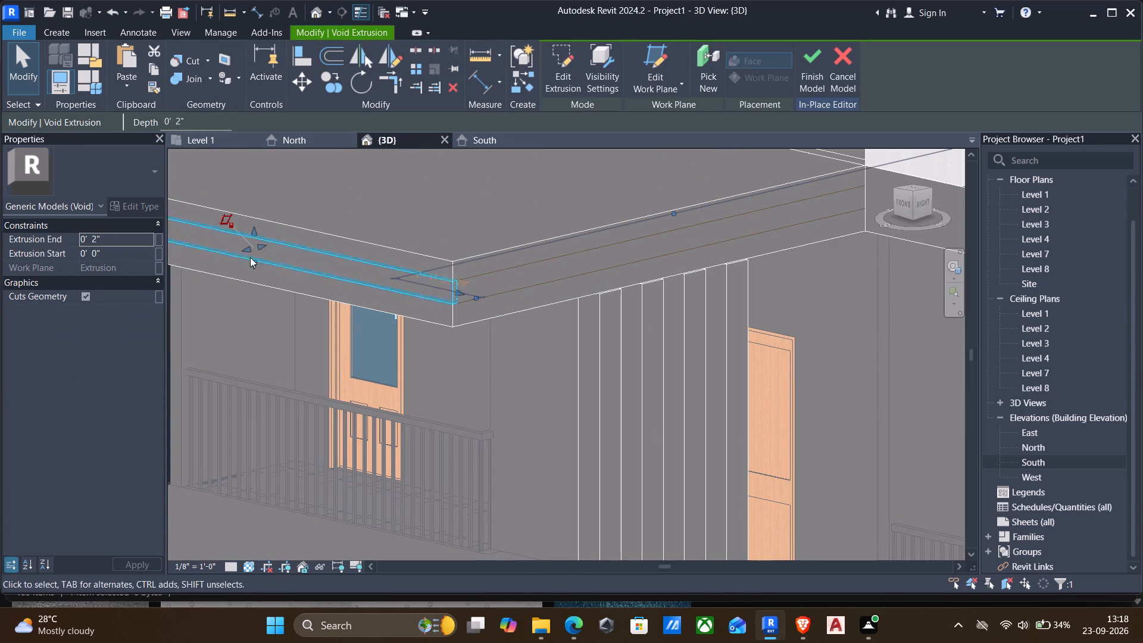
{"action": "key", "text": "Escape"}
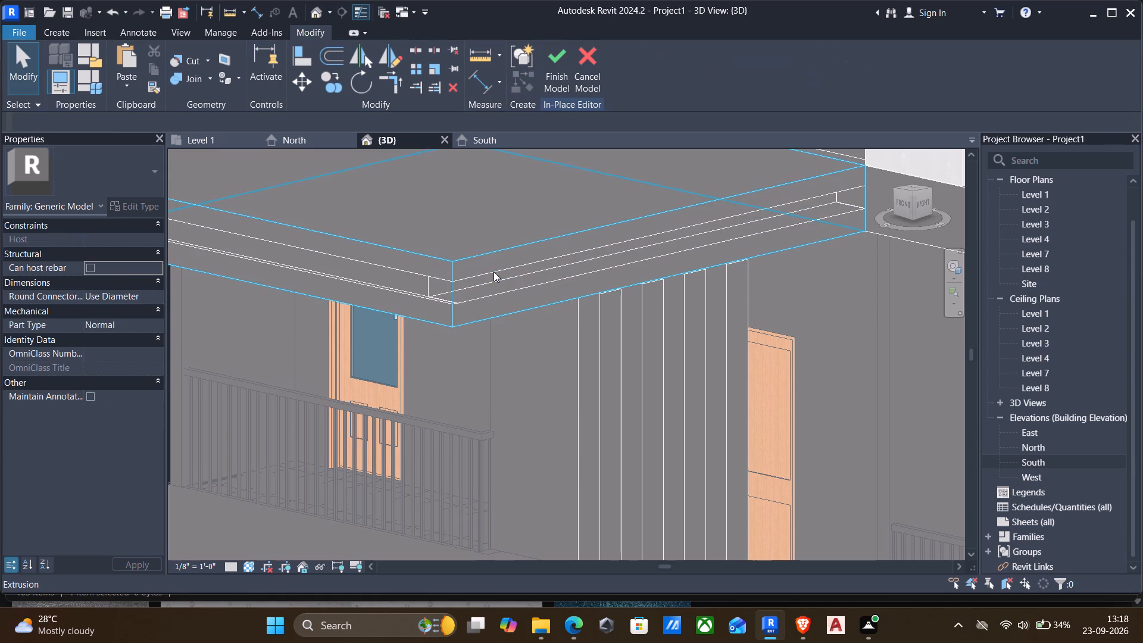
{"action": "left_click", "coordinate": [489, 279]}
{"action": "left_click", "coordinate": [124, 244]}
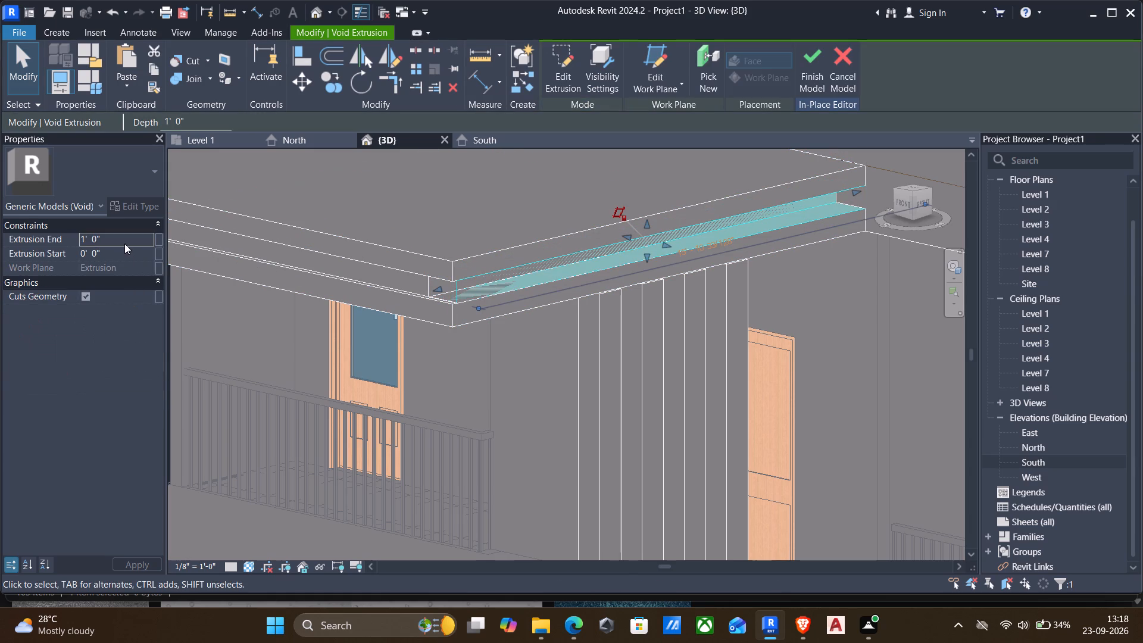
{"action": "type", "text": "2\""}
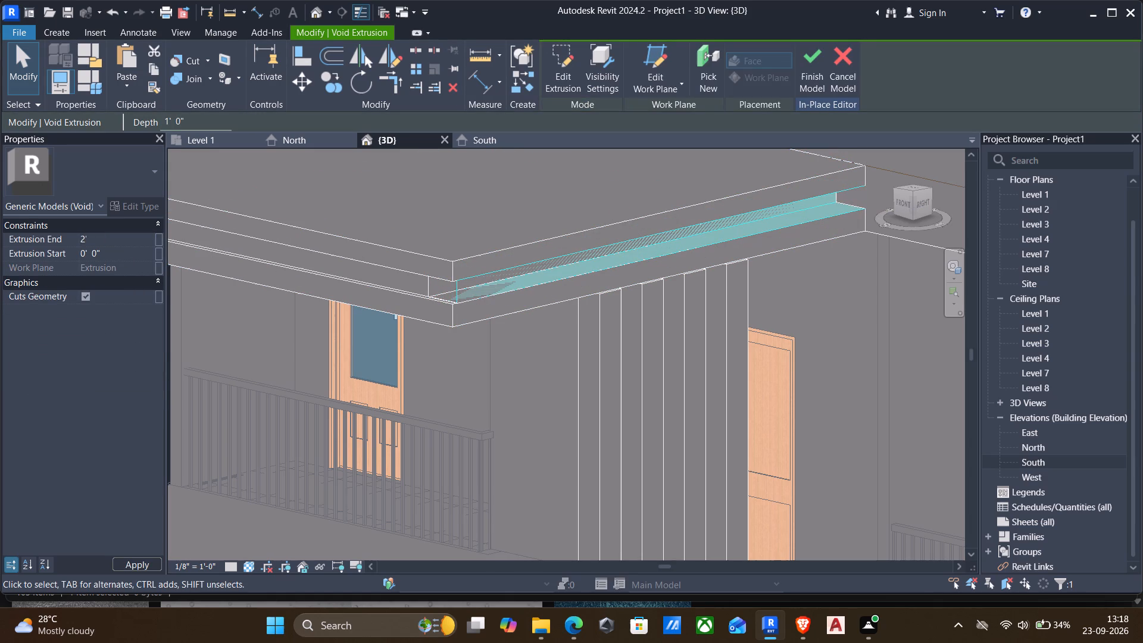
{"action": "key", "text": "Return"}
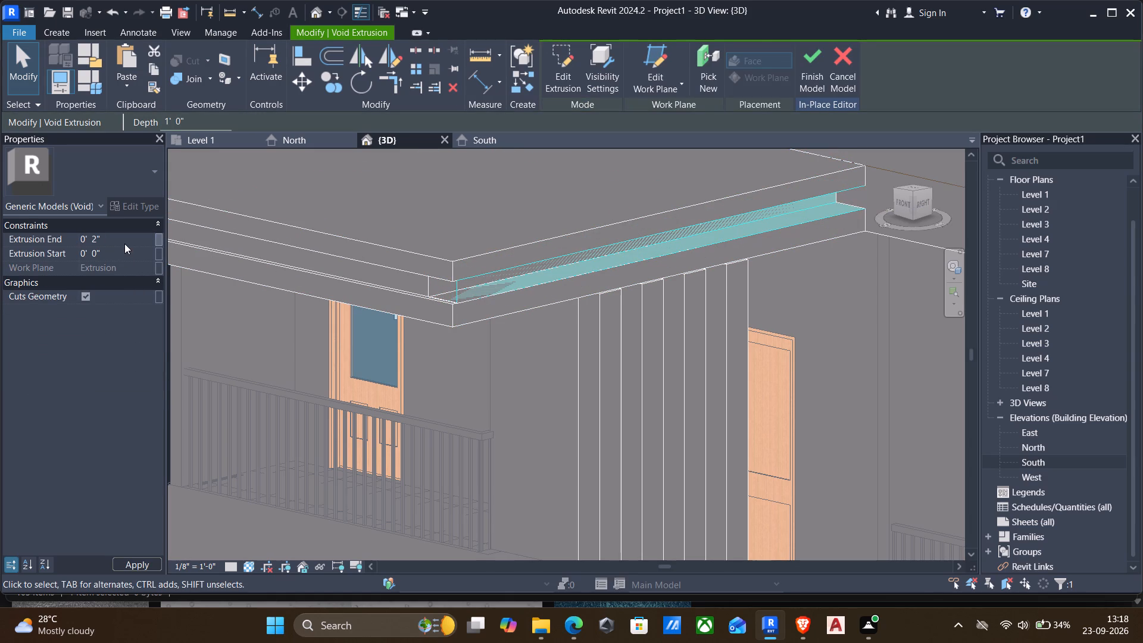
{"action": "key", "text": "Escape"}
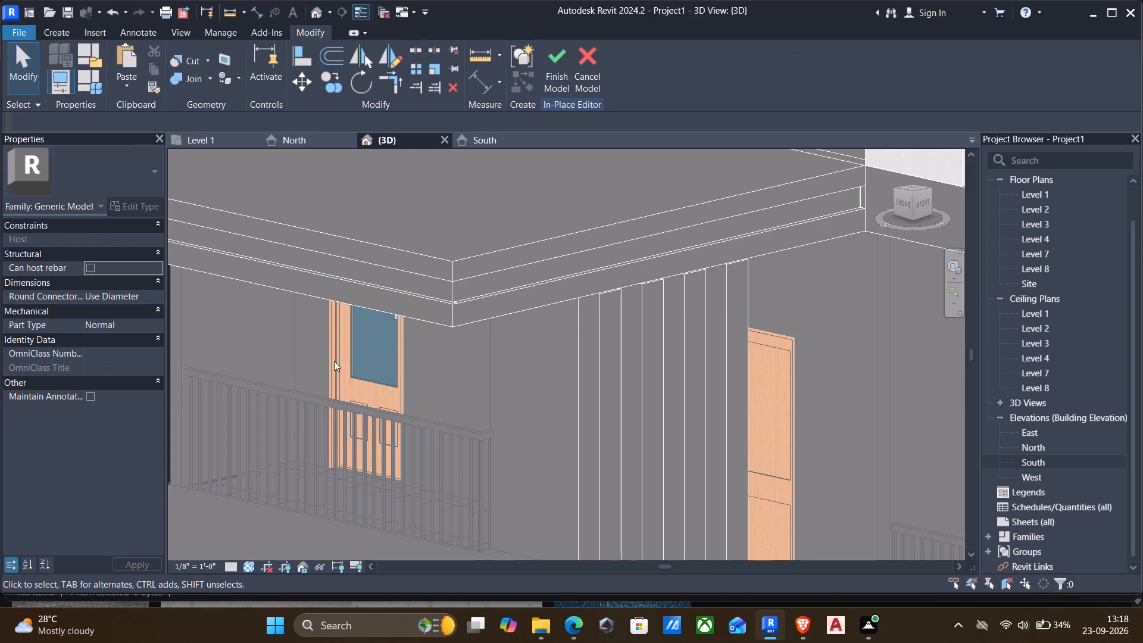
{"action": "scroll", "coordinate": [360, 339], "scroll_direction": "down", "scroll_amount": 3}
{"action": "left_click", "coordinate": [557, 68]}
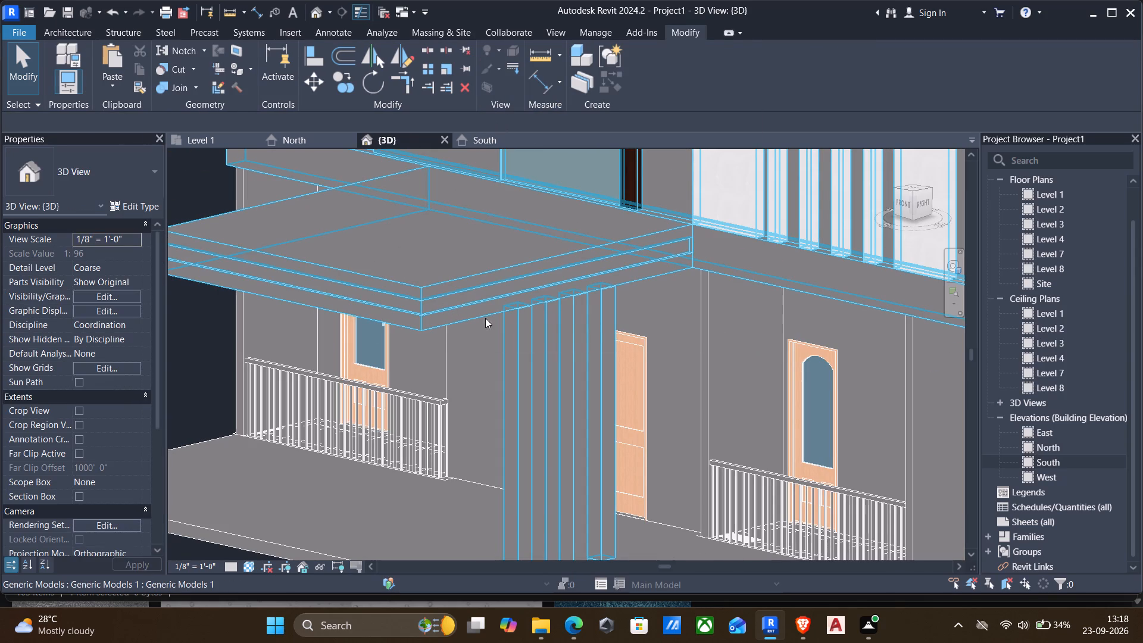
Edit the facade feature in place again, stretch the side groove void's inner end to the building wall, and finish the model.
{"action": "middle_click_drag", "start_coordinate": [553, 307], "coordinate": [489, 291], "text": "shift"}
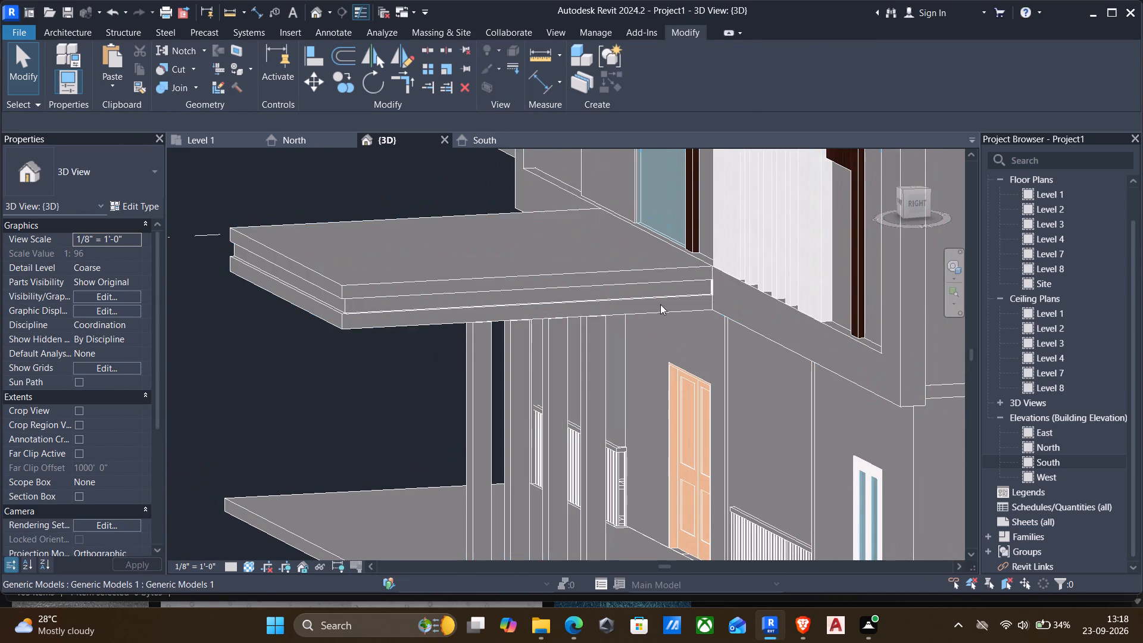
{"action": "scroll", "coordinate": [705, 286], "scroll_direction": "up", "scroll_amount": 2}
{"action": "left_click", "coordinate": [705, 287]}
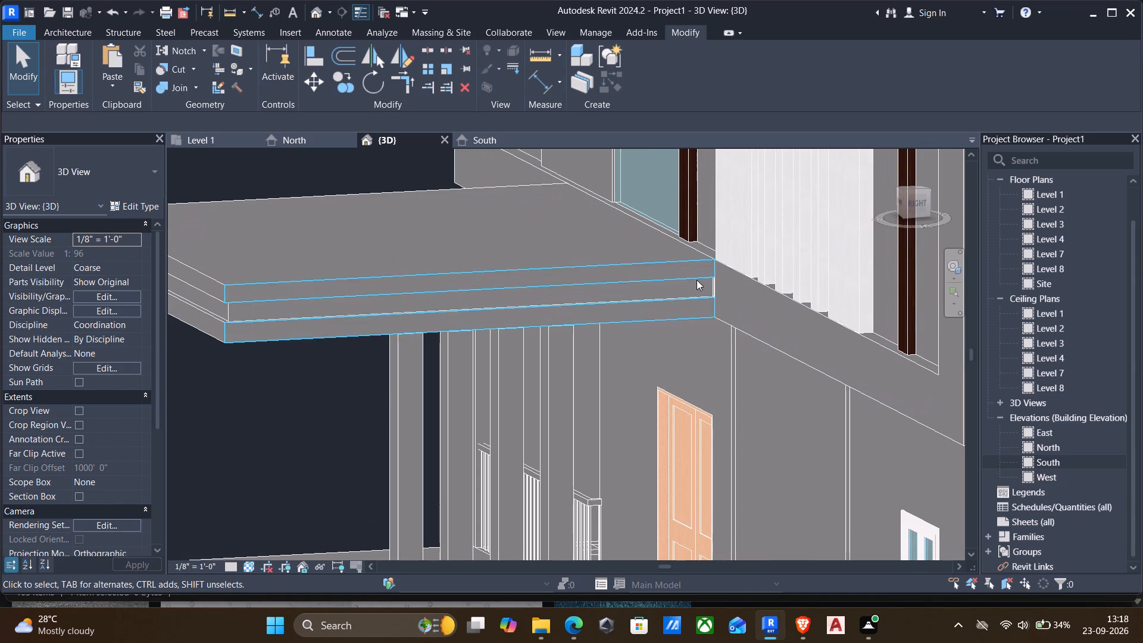
{"action": "left_click", "coordinate": [696, 279]}
{"action": "scroll", "coordinate": [707, 284], "scroll_direction": "up", "scroll_amount": 3}
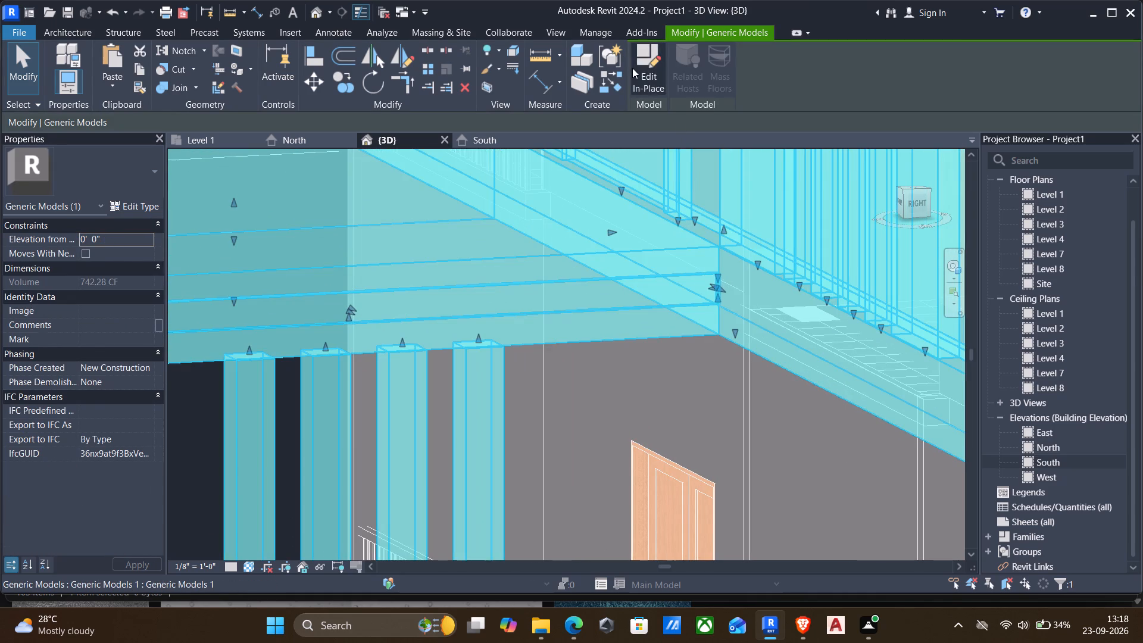
{"action": "left_click", "coordinate": [632, 68]}
{"action": "scroll", "coordinate": [692, 275], "scroll_direction": "up", "scroll_amount": 3}
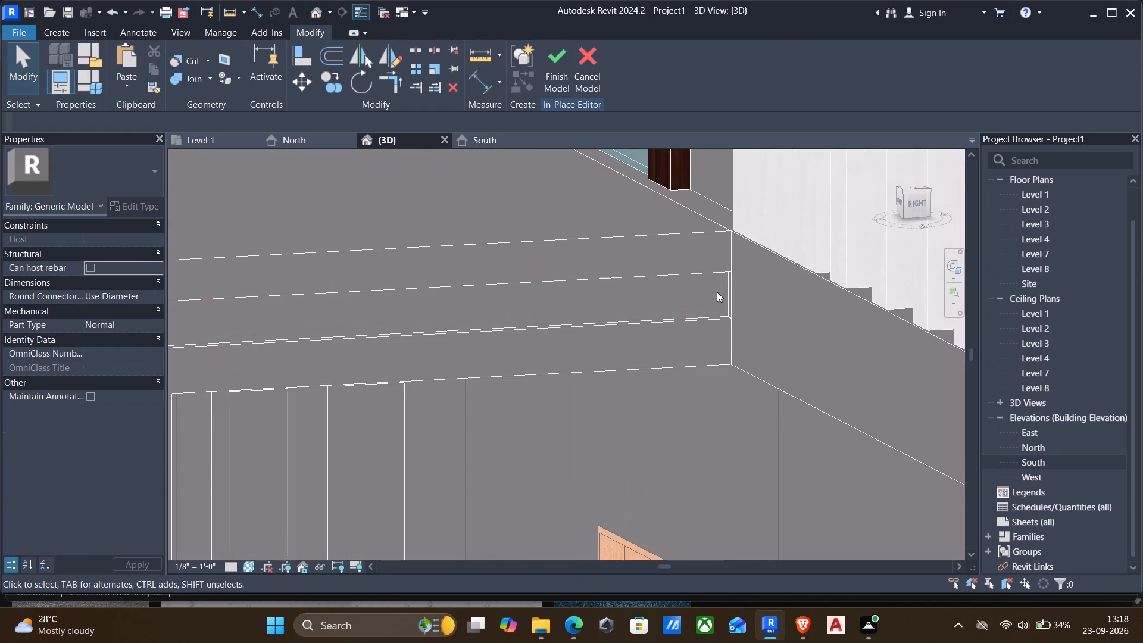
{"action": "left_click", "coordinate": [724, 292]}
{"action": "scroll", "coordinate": [741, 311], "scroll_direction": "up", "scroll_amount": 3}
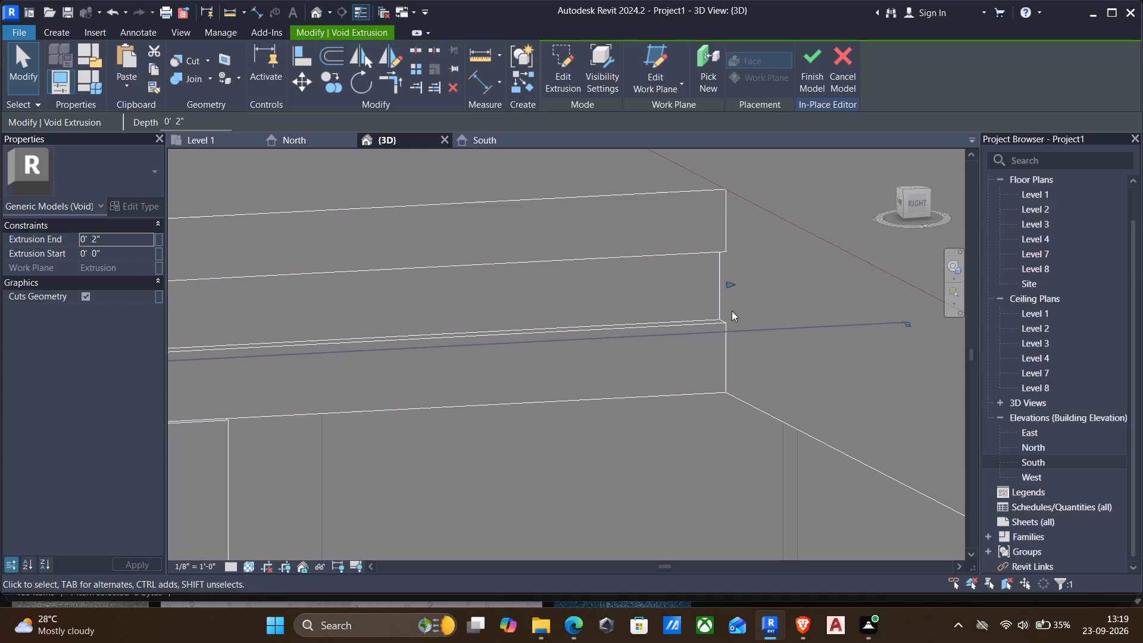
{"action": "left_click_drag", "start_coordinate": [727, 282], "coordinate": [736, 283]}
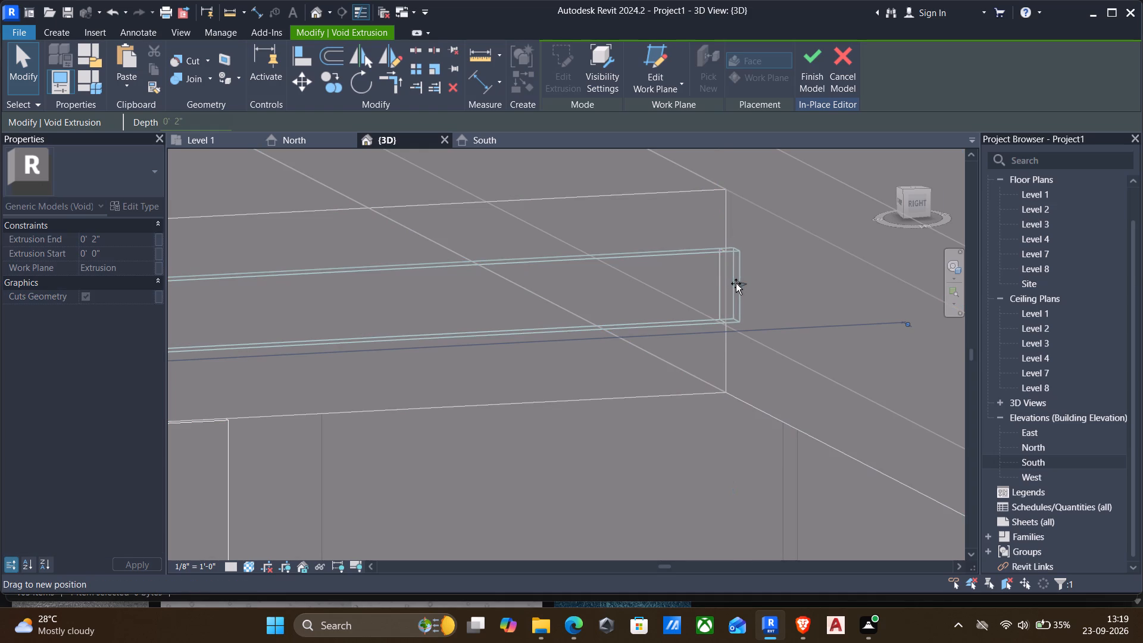
{"action": "left_click_drag", "start_coordinate": [736, 283], "coordinate": [723, 292]}
{"action": "key", "text": "Escape"}
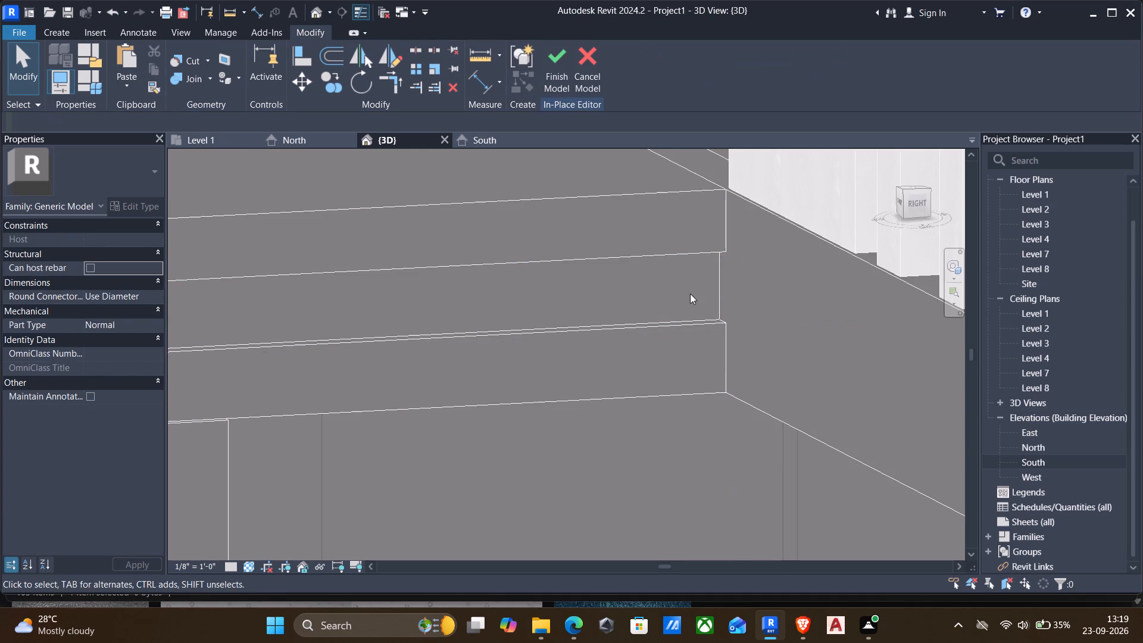
{"action": "scroll", "coordinate": [686, 291], "scroll_direction": "down", "scroll_amount": 17}
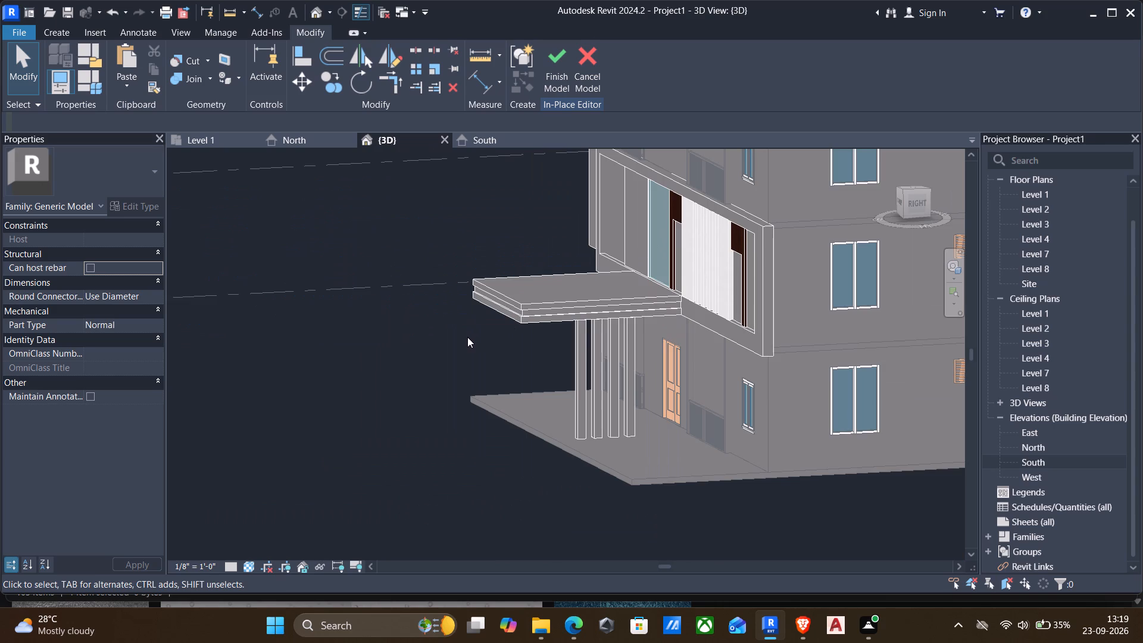
{"action": "middle_click_drag", "start_coordinate": [467, 338], "coordinate": [586, 334], "text": "shift"}
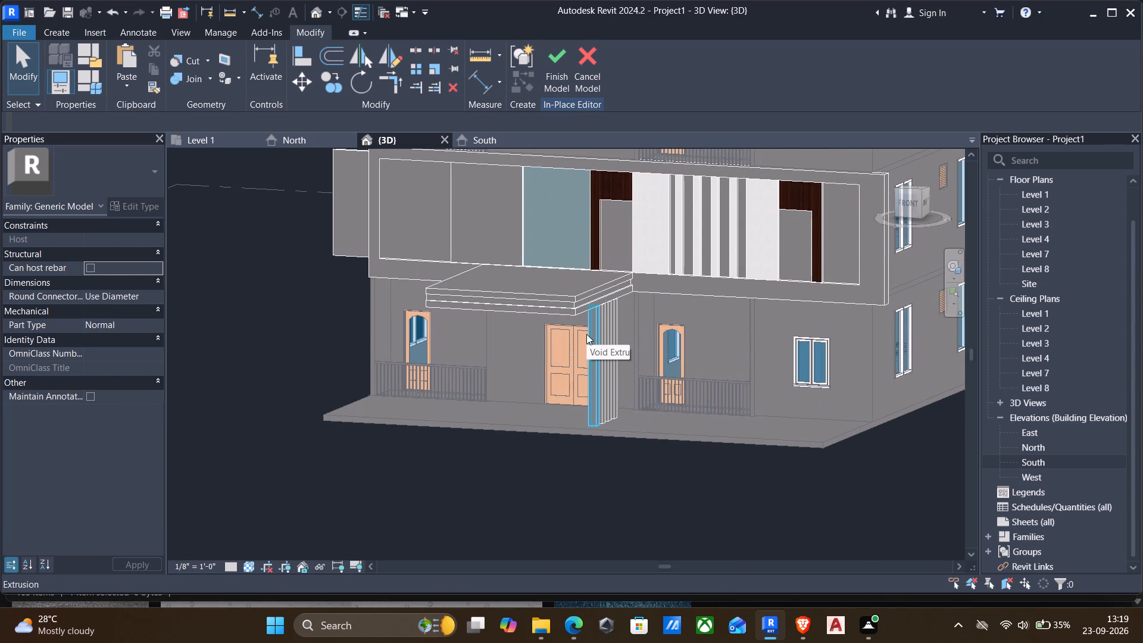
{"action": "left_click", "coordinate": [567, 72]}
Examine the grooved entrance canopy and framed Level 2 facade feature against the whole building from the front and both sides.
{"action": "scroll", "coordinate": [507, 203], "scroll_direction": "down", "scroll_amount": 2}
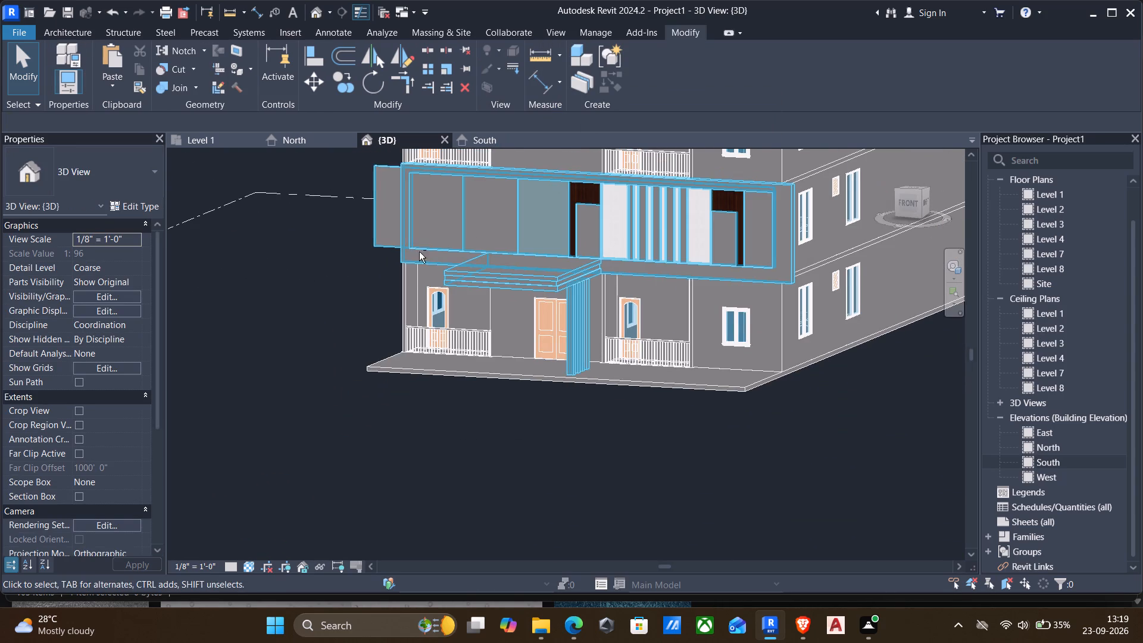
{"action": "middle_click_drag", "start_coordinate": [420, 252], "coordinate": [499, 201], "text": "shift"}
{"action": "scroll", "coordinate": [491, 239], "scroll_direction": "down", "scroll_amount": 2}
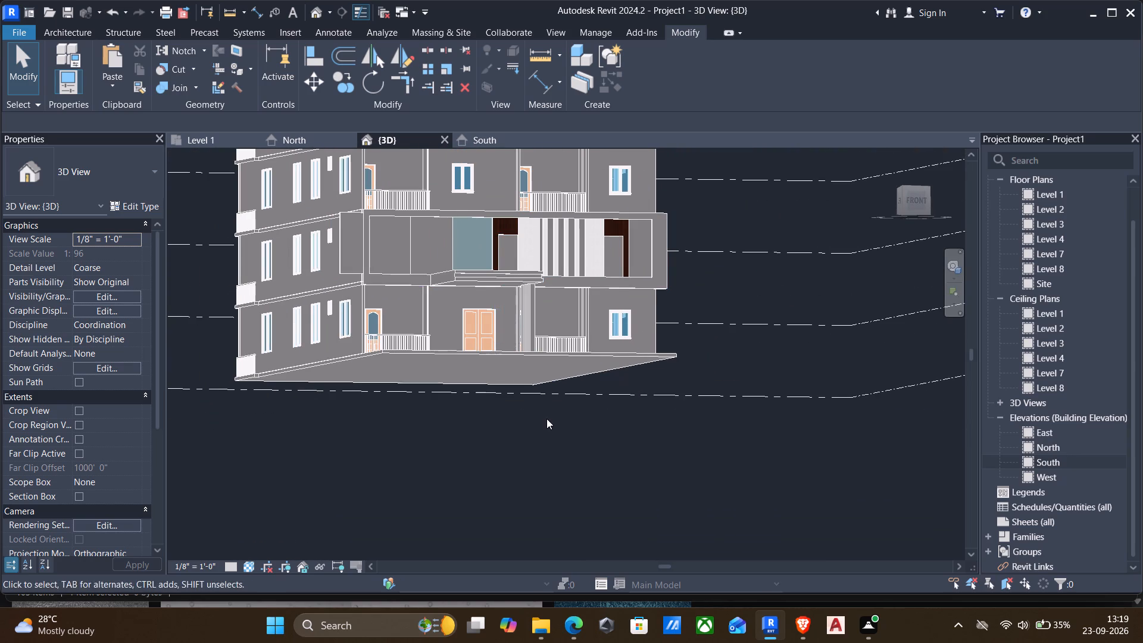
{"action": "middle_click_drag", "start_coordinate": [546, 419], "coordinate": [496, 433], "text": "shift"}
{"action": "scroll", "coordinate": [493, 433], "scroll_direction": "down", "scroll_amount": 2}
{"action": "middle_click_drag", "start_coordinate": [466, 431], "coordinate": [529, 416], "text": "shift"}
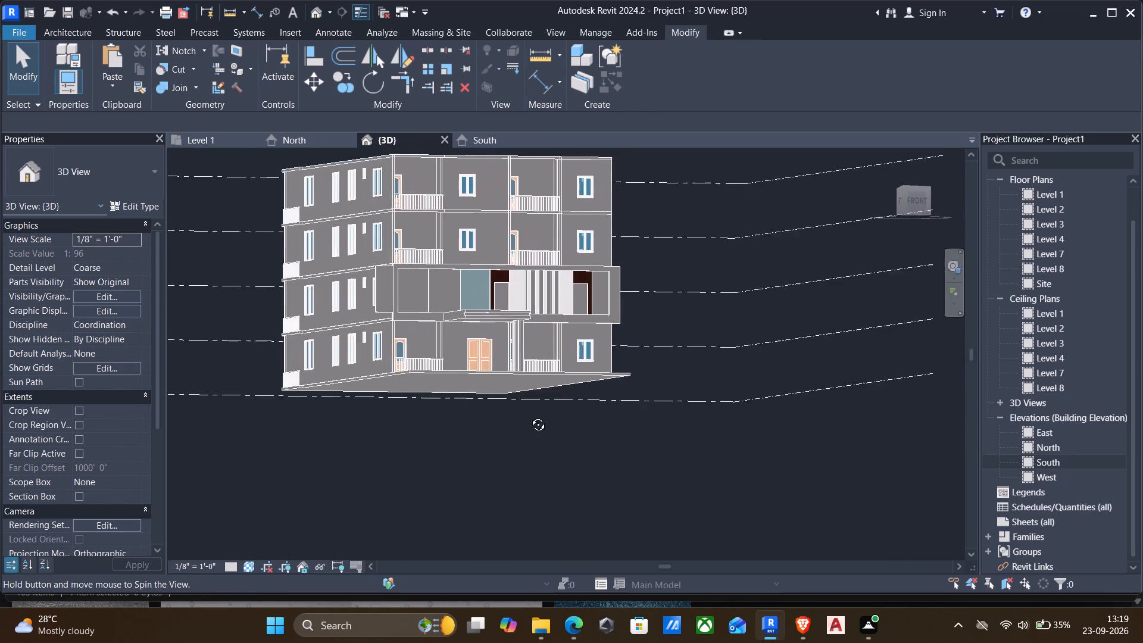
{"action": "middle_click_drag", "start_coordinate": [529, 416], "coordinate": [455, 419], "text": "shift"}
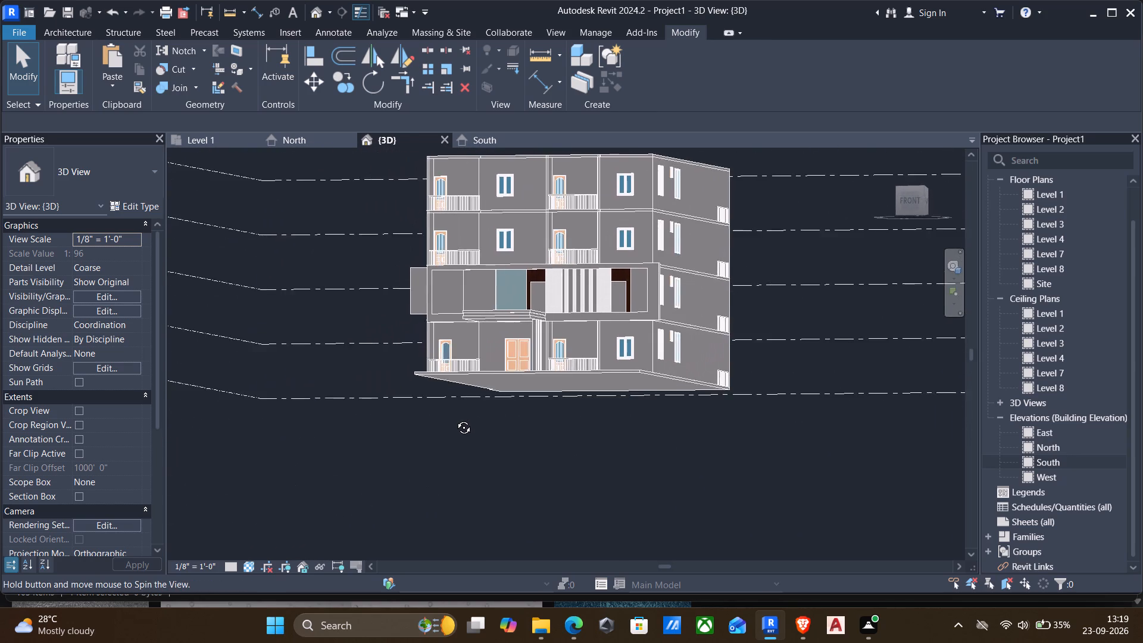
{"action": "middle_click_drag", "start_coordinate": [455, 419], "coordinate": [506, 431], "text": "shift"}
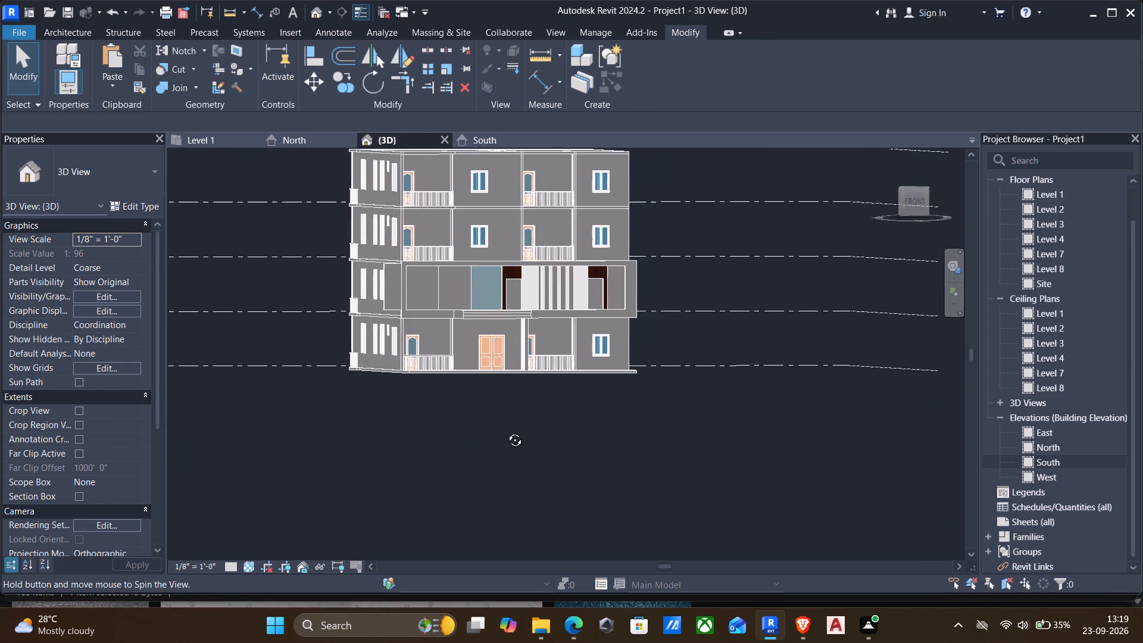
{"action": "middle_click_drag", "start_coordinate": [506, 431], "coordinate": [570, 445], "text": "shift"}
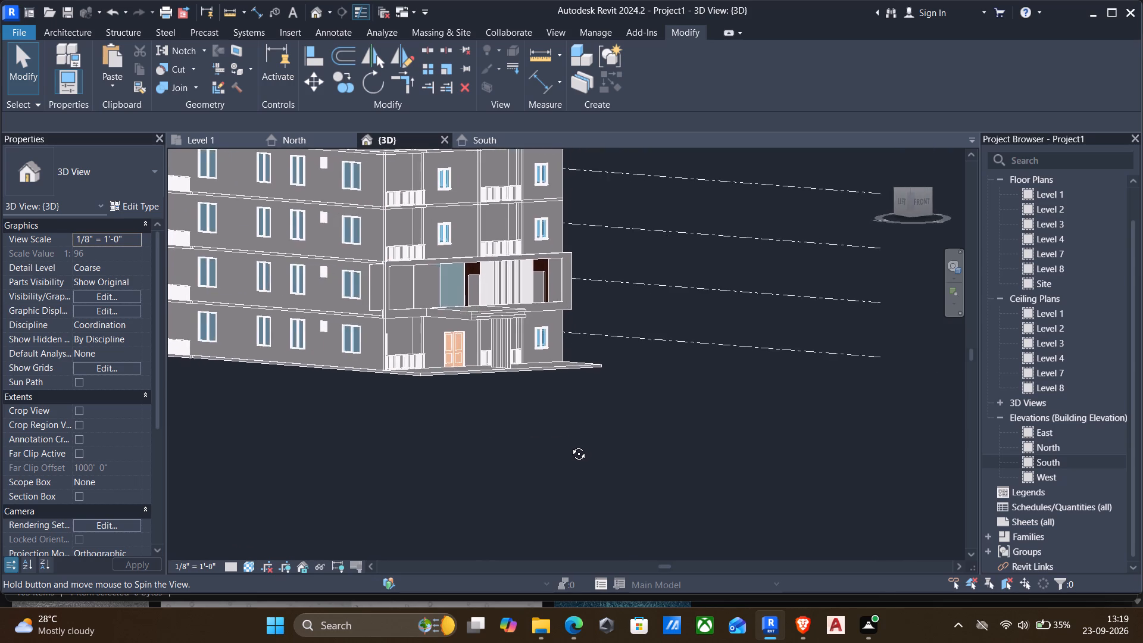
{"action": "middle_click_drag", "start_coordinate": [570, 445], "coordinate": [441, 423], "text": "shift"}
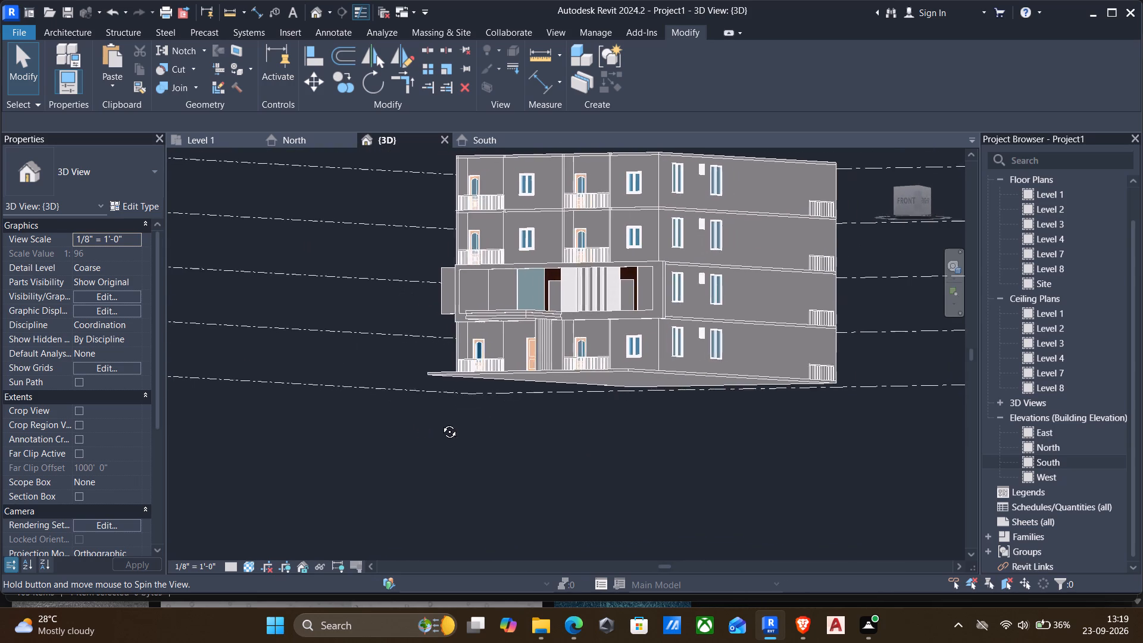
{"action": "middle_click_drag", "start_coordinate": [441, 423], "coordinate": [491, 441], "text": "shift"}
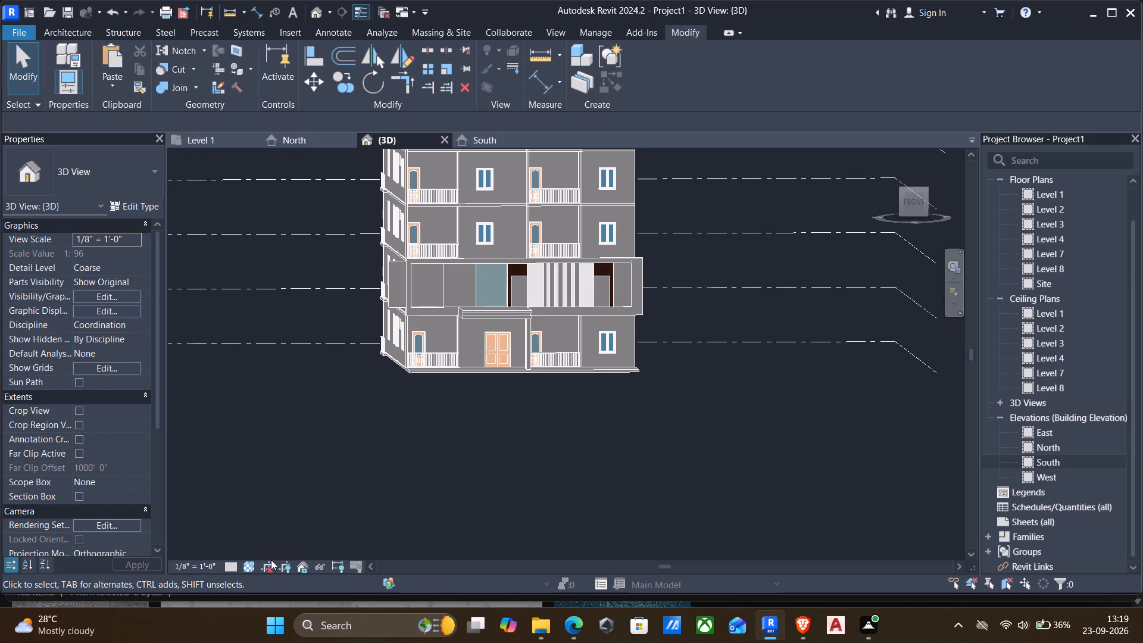
{"action": "scroll", "coordinate": [468, 368], "scroll_direction": "down", "scroll_amount": 2}
{"action": "middle_click_drag", "start_coordinate": [632, 379], "coordinate": [617, 449]}
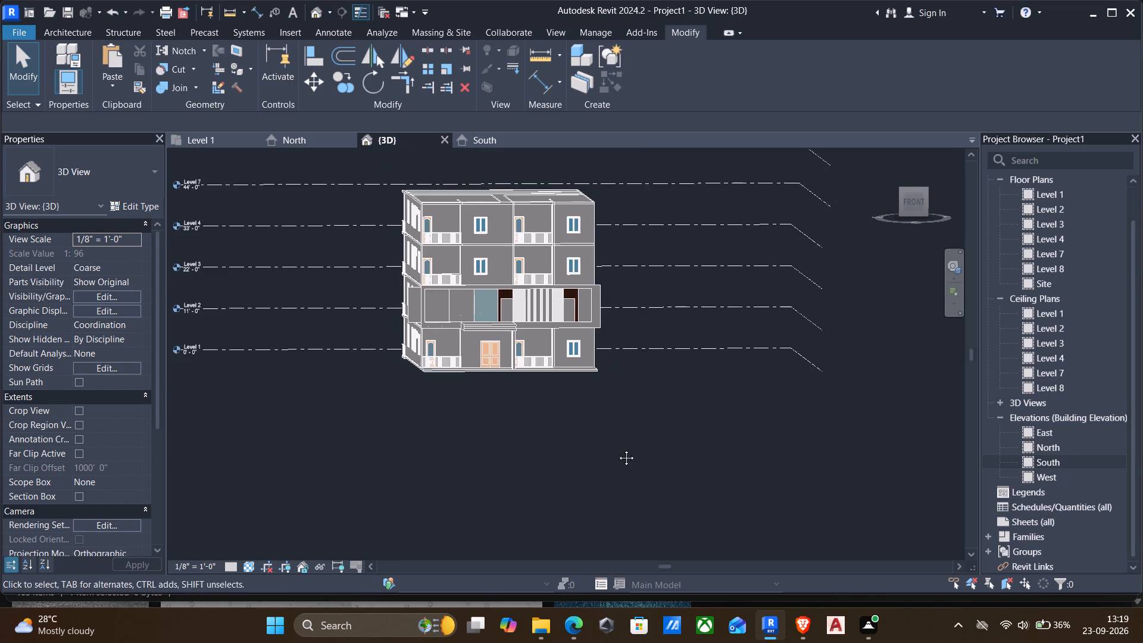
{"action": "middle_click_drag", "start_coordinate": [617, 449], "coordinate": [623, 492]}
{"action": "middle_click_drag", "start_coordinate": [627, 483], "coordinate": [401, 466], "text": "shift"}
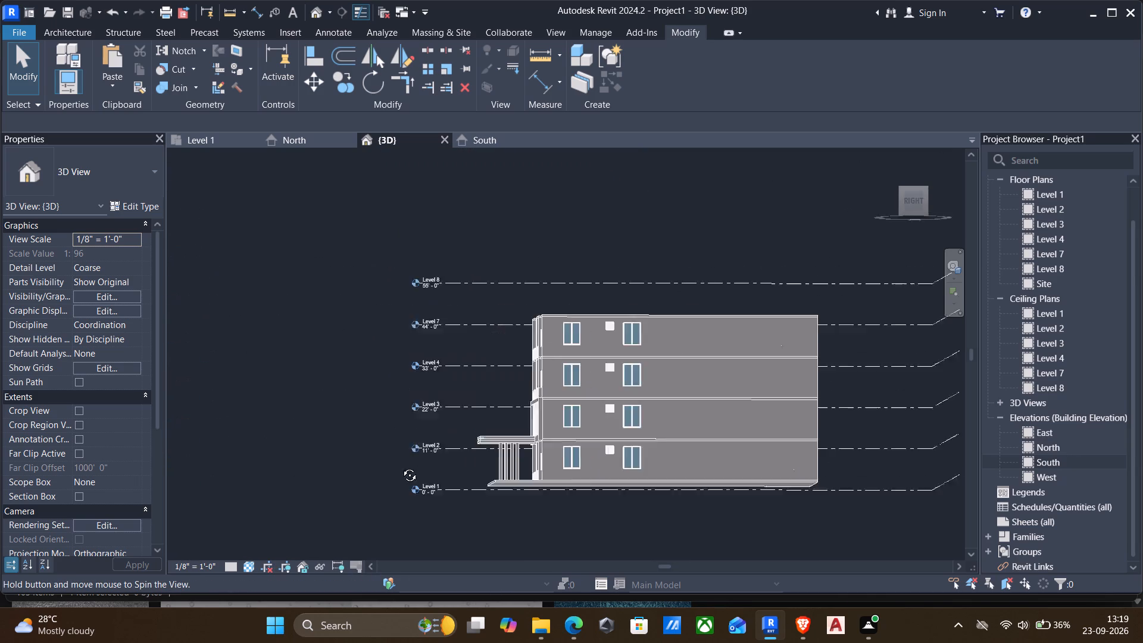
{"action": "middle_click_drag", "start_coordinate": [401, 466], "coordinate": [534, 508], "text": "shift"}
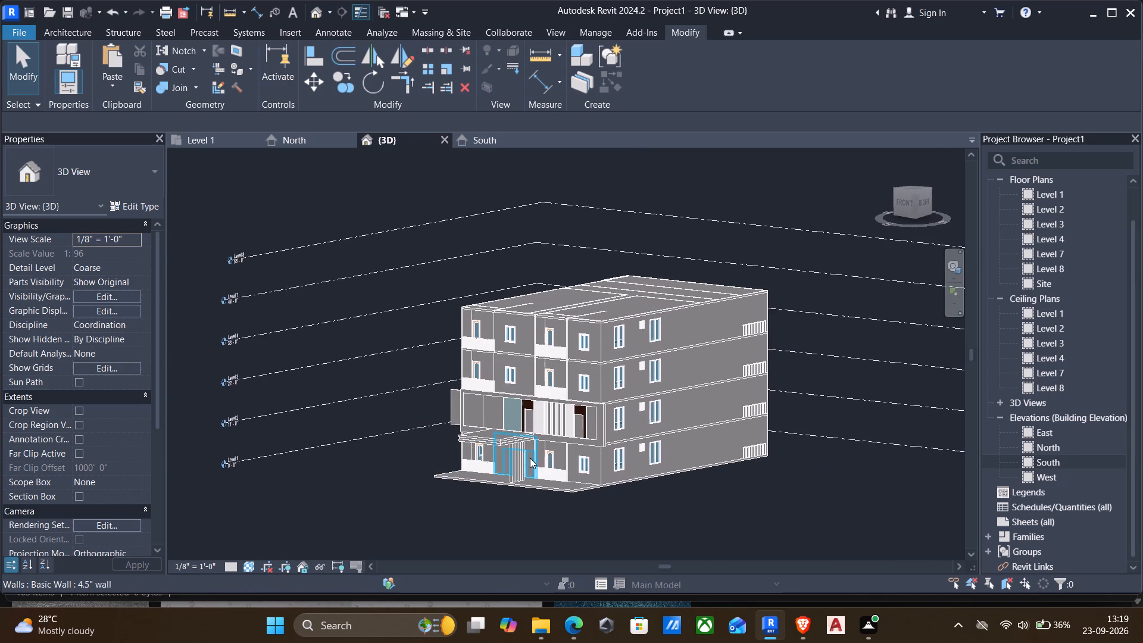
{"action": "scroll", "coordinate": [529, 453], "scroll_direction": "up", "scroll_amount": 8}
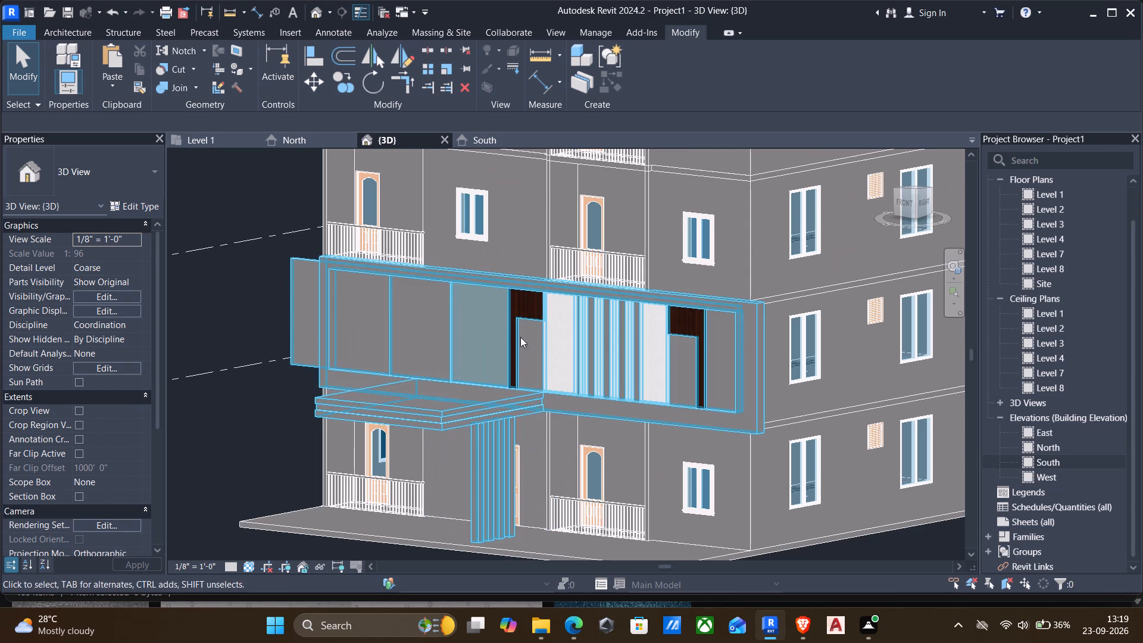
{"action": "scroll", "coordinate": [702, 349], "scroll_direction": "up", "scroll_amount": 3}
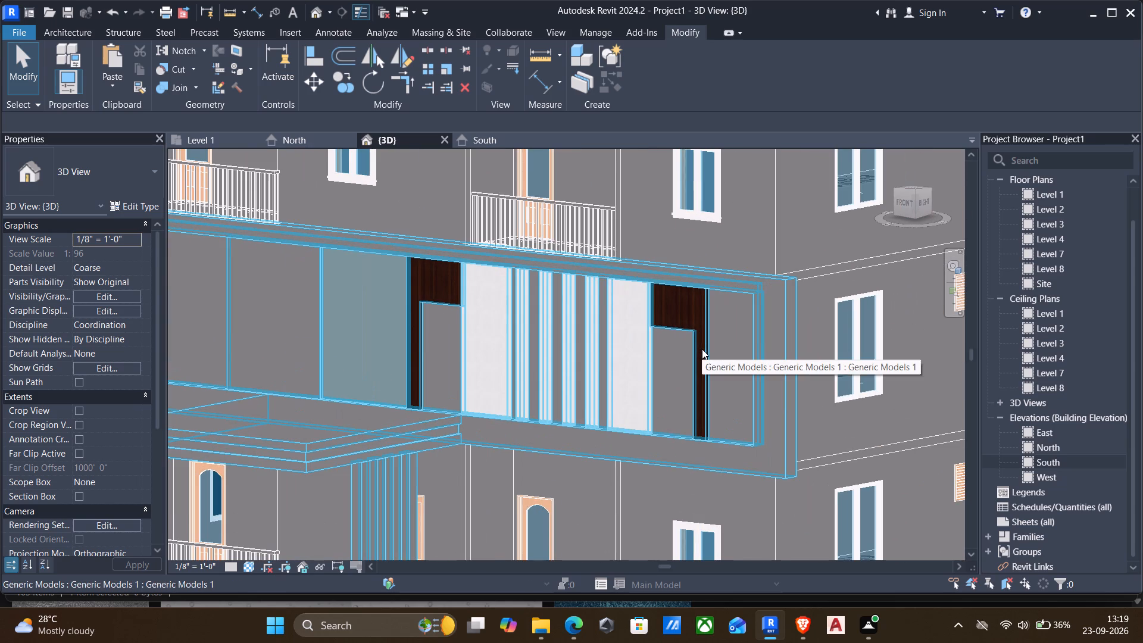
{"action": "scroll", "coordinate": [702, 349], "scroll_direction": "down", "scroll_amount": 5}
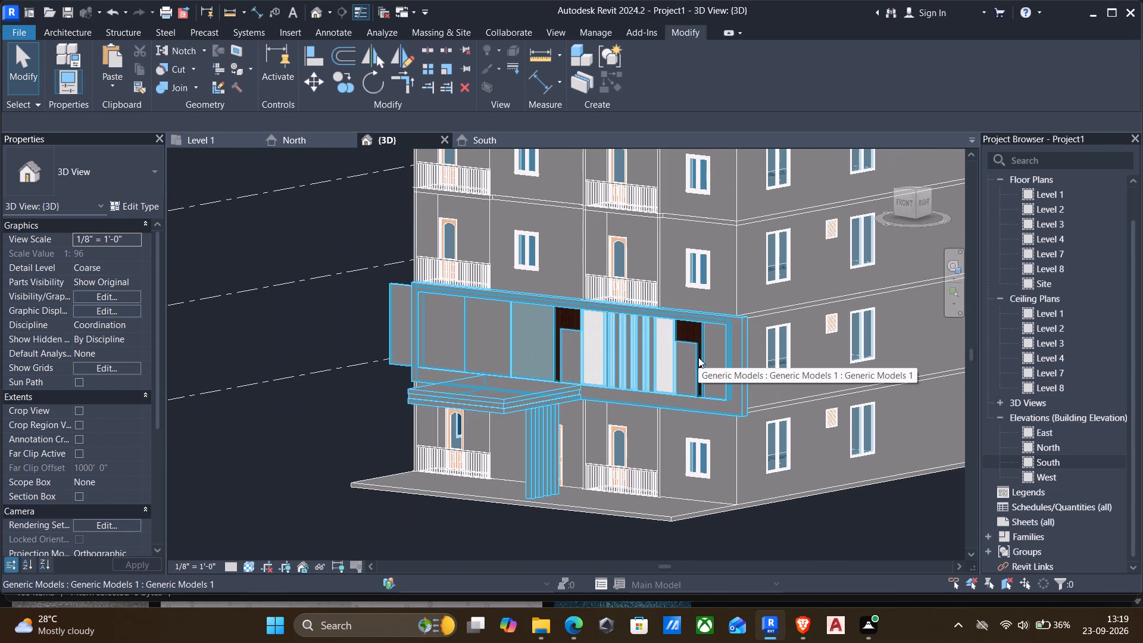
{"action": "scroll", "coordinate": [641, 351], "scroll_direction": "down", "scroll_amount": 3}
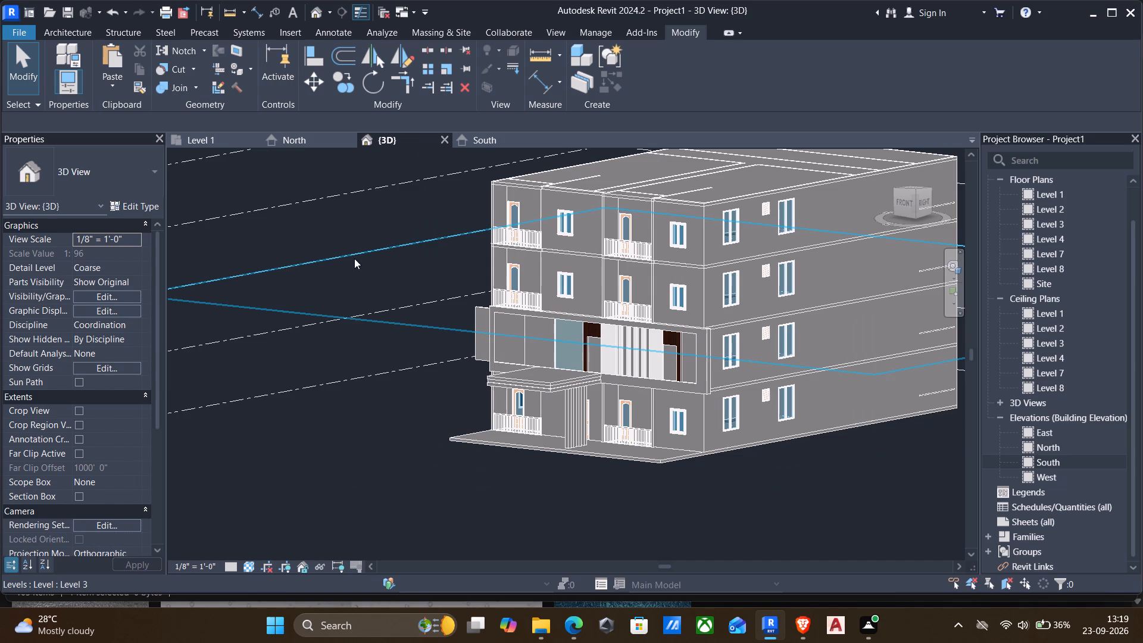
{"action": "scroll", "coordinate": [354, 258], "scroll_direction": "down", "scroll_amount": 2}
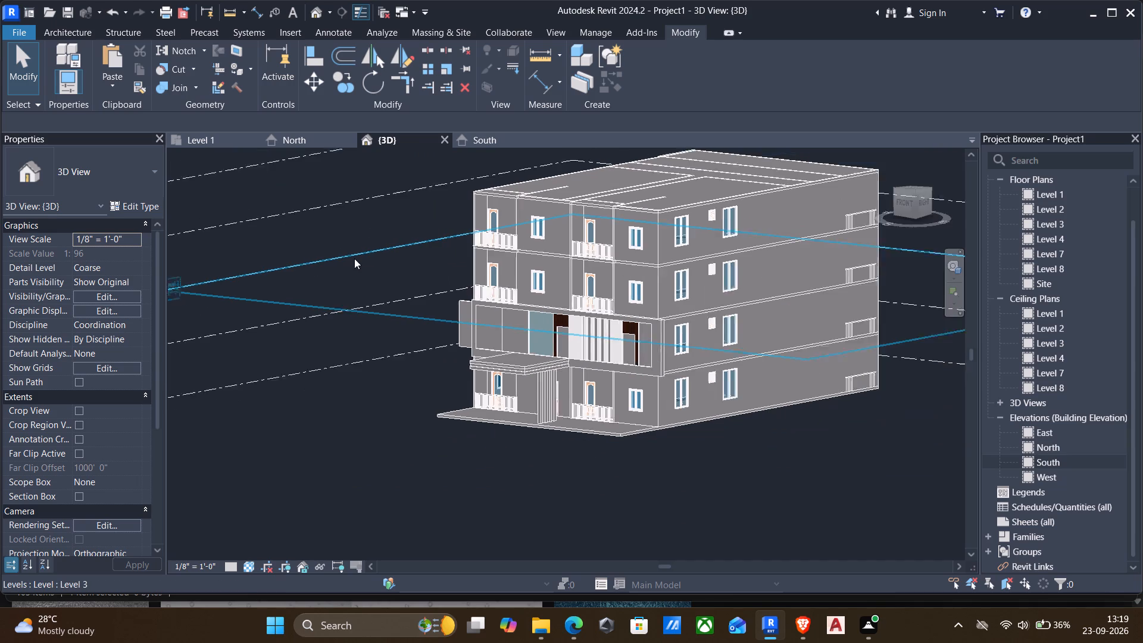
{"action": "scroll", "coordinate": [494, 406], "scroll_direction": "down", "scroll_amount": 1}
{"action": "middle_click_drag", "start_coordinate": [784, 383], "coordinate": [777, 392]}
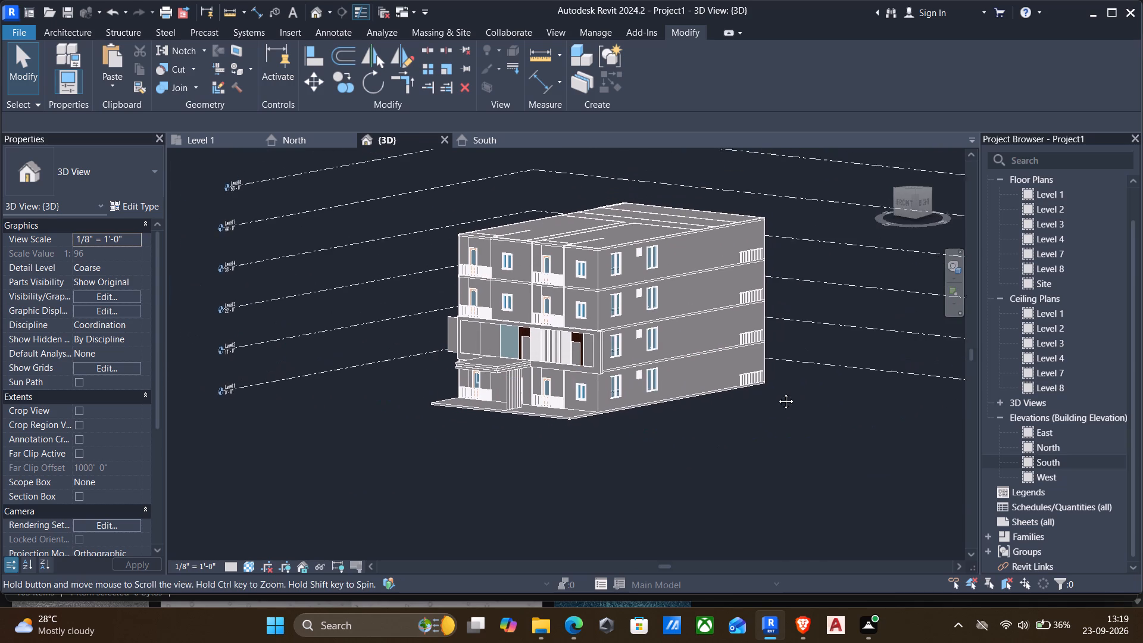
Start saving the project with the file name "elevarion of appartment".
{"action": "middle_click_drag", "start_coordinate": [777, 392], "coordinate": [769, 408]}
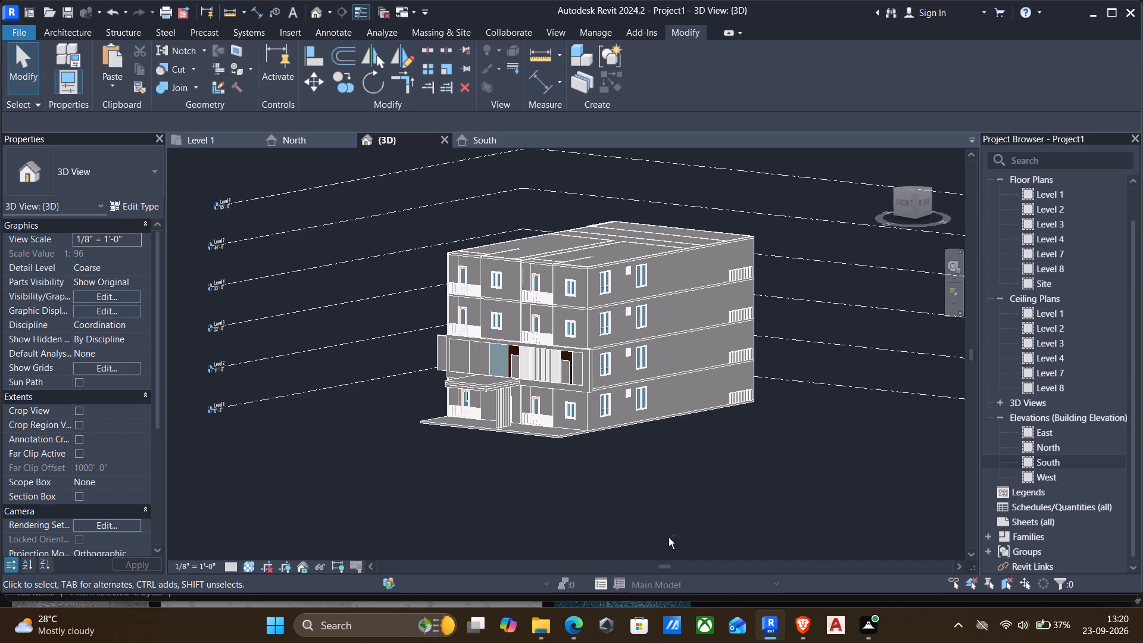
{"action": "key", "text": "ctrl+s"}
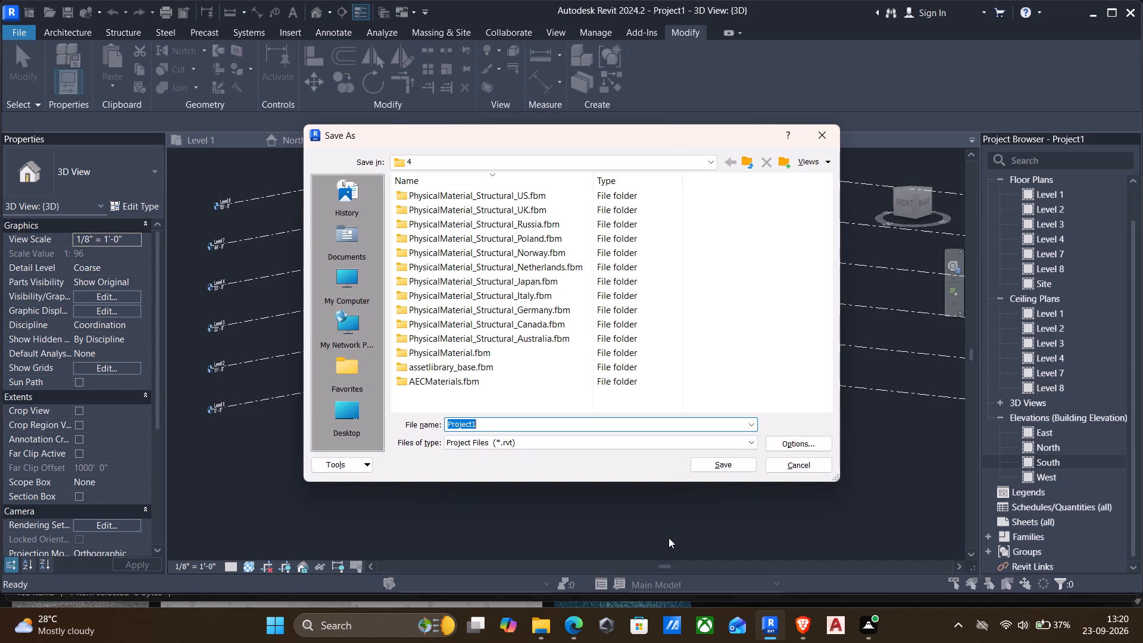
{"action": "key", "text": "BackSpace"}
{"action": "type", "text": "elevarion og"}
{"action": "key", "text": "BackSpace"}
{"action": "type", "text": "f appart"}
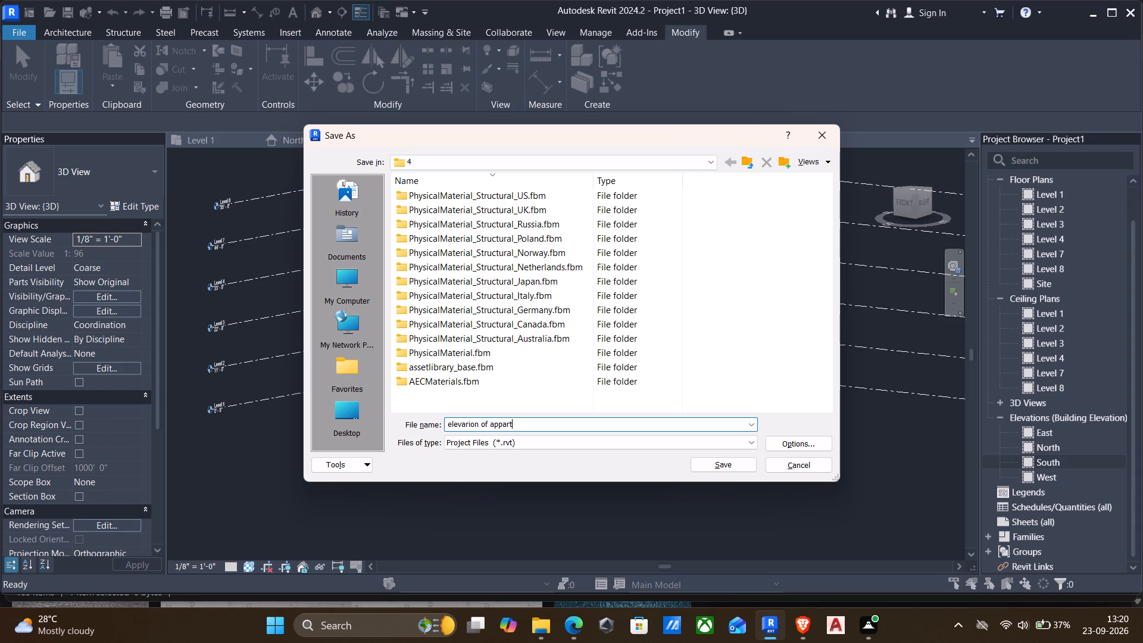
{"action": "type", "text": "ment"}
Save the project file in the AUTOCAD PLANS FUJI folder inside Downloads.
{"action": "left_click", "coordinate": [432, 167]}
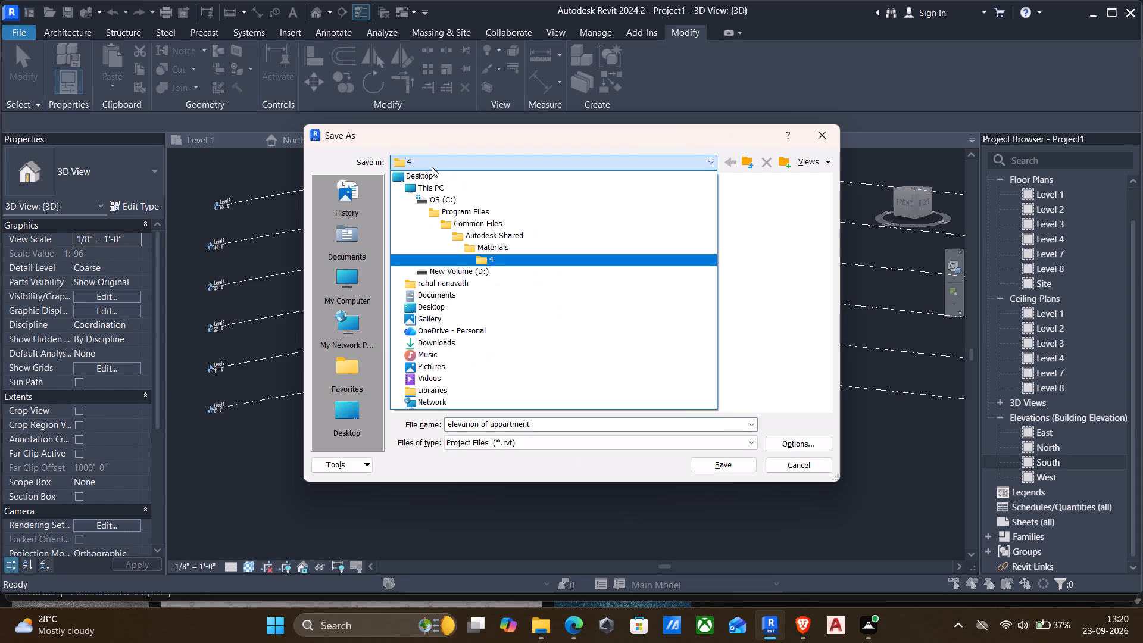
{"action": "left_click", "coordinate": [432, 167]}
{"action": "scroll", "coordinate": [366, 347], "scroll_direction": "up", "scroll_amount": 3}
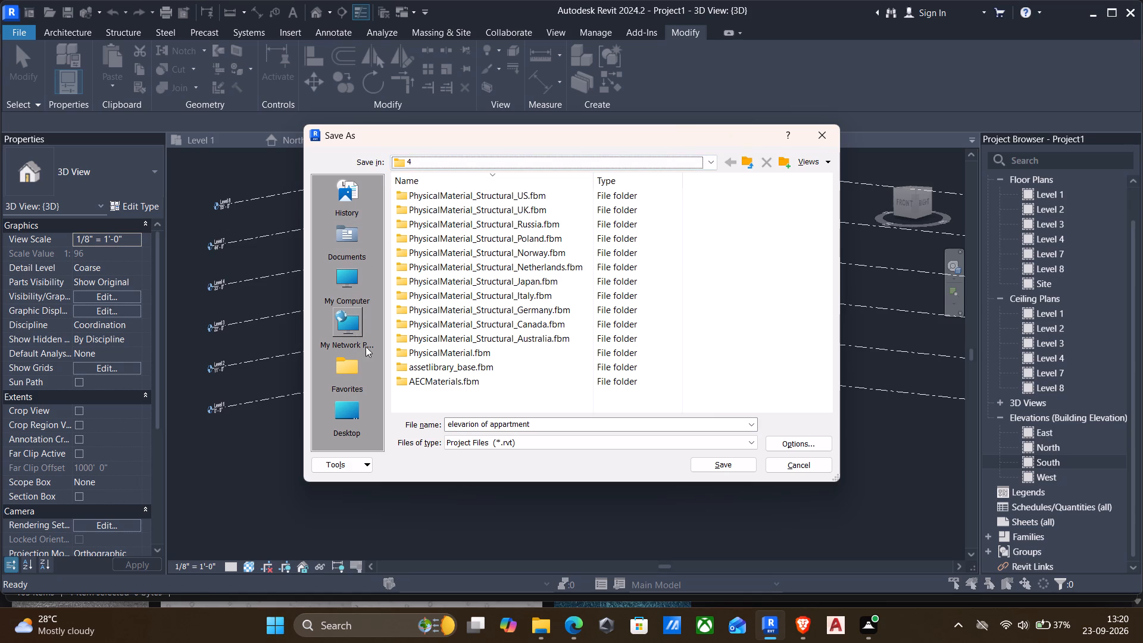
{"action": "left_click", "coordinate": [343, 418]}
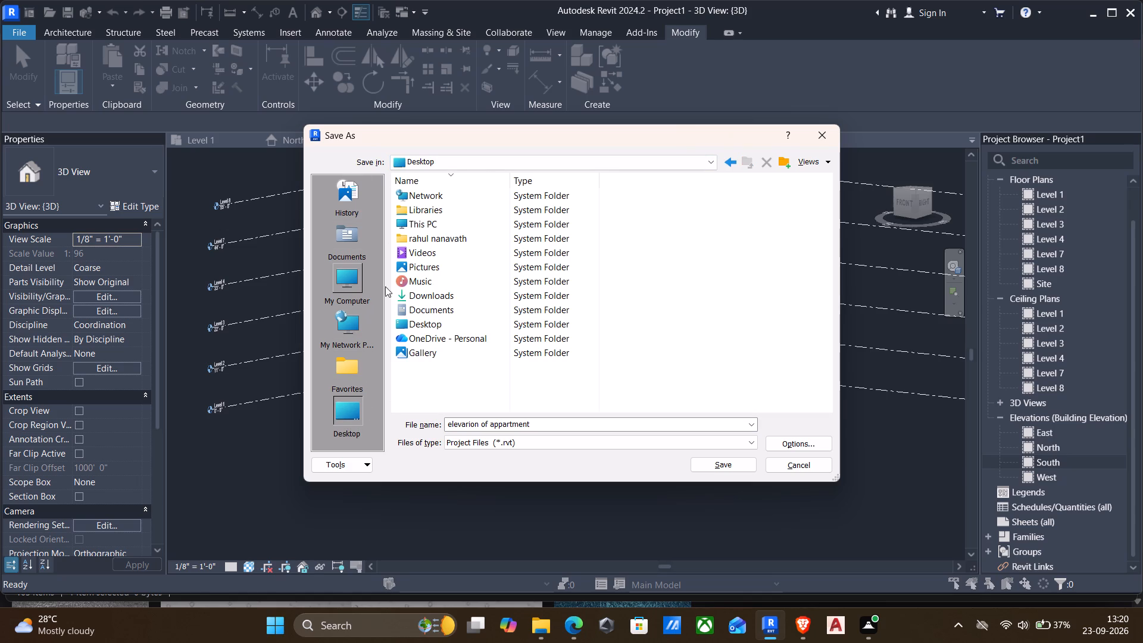
{"action": "left_click", "coordinate": [403, 210]}
{"action": "left_click", "coordinate": [403, 210]}
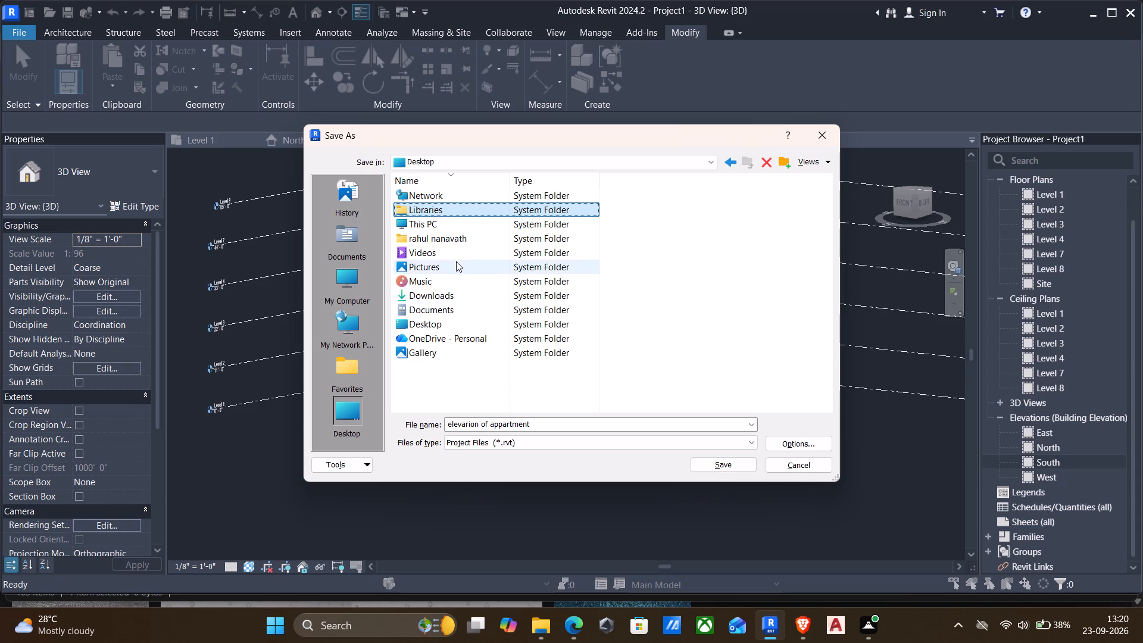
{"action": "left_click", "coordinate": [428, 245]}
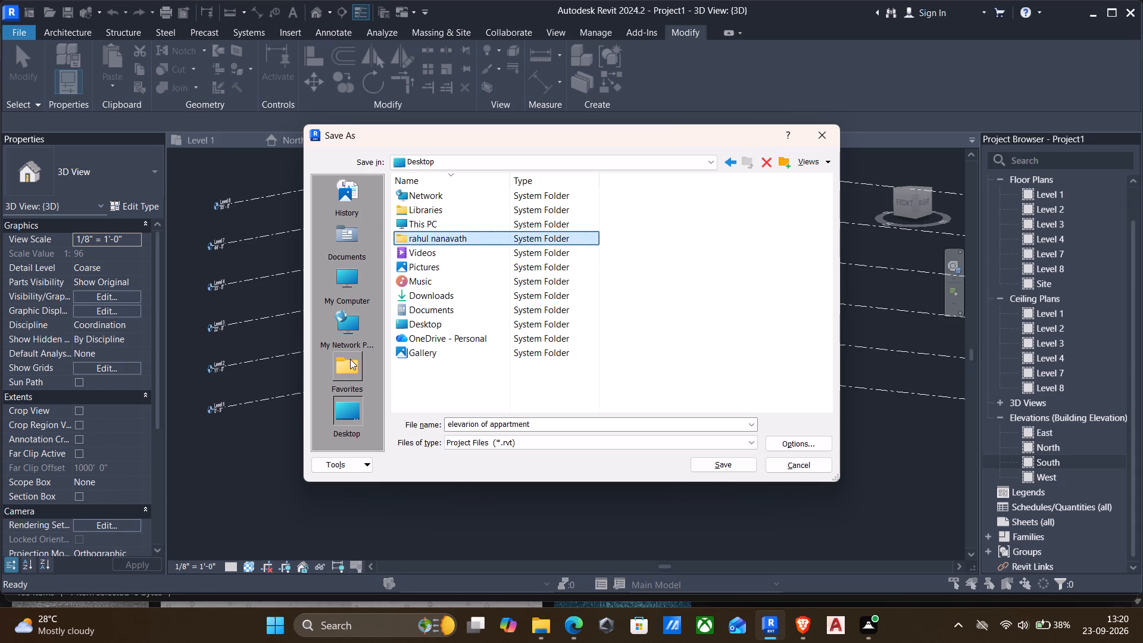
{"action": "triple_click", "coordinate": [416, 294]}
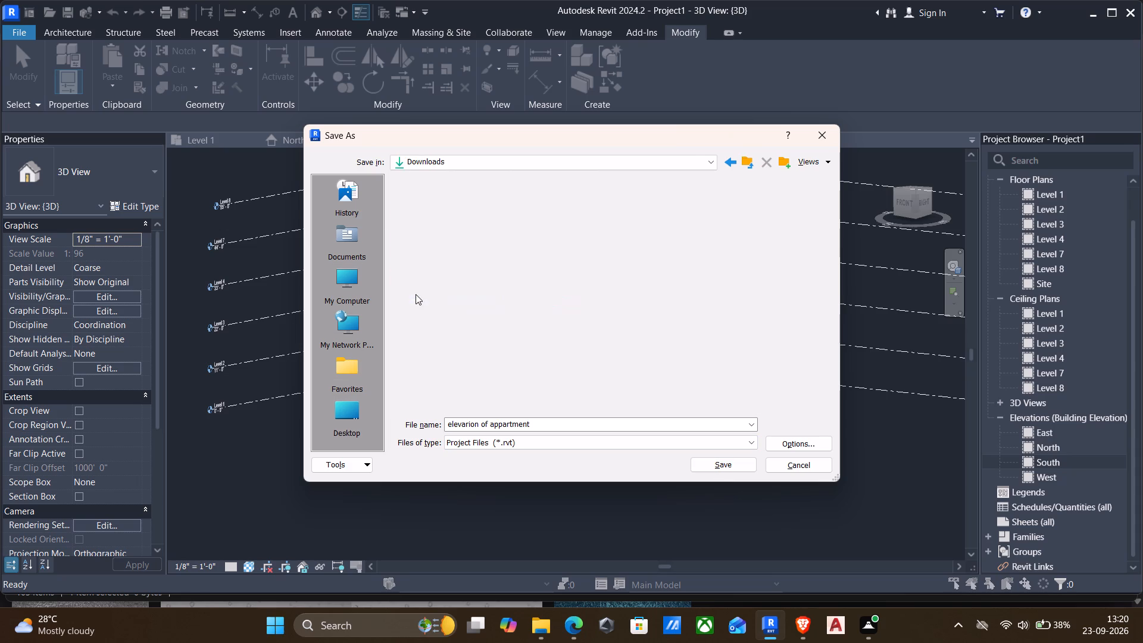
{"action": "double_click", "coordinate": [426, 219]}
{"action": "double_click", "coordinate": [413, 208]}
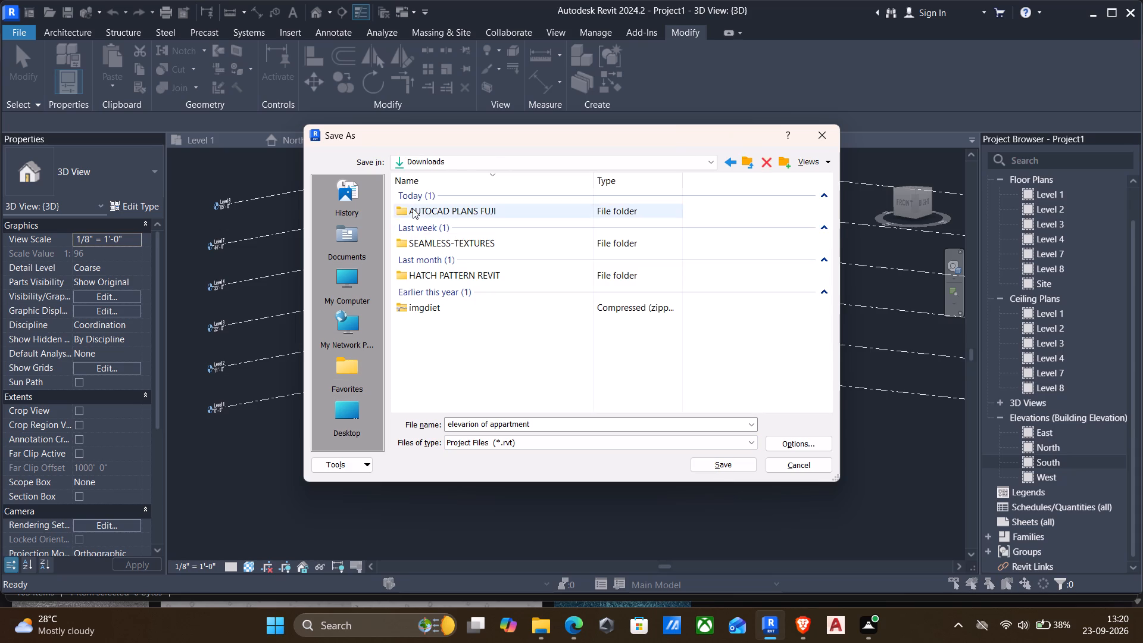
{"action": "left_click", "coordinate": [702, 460]}
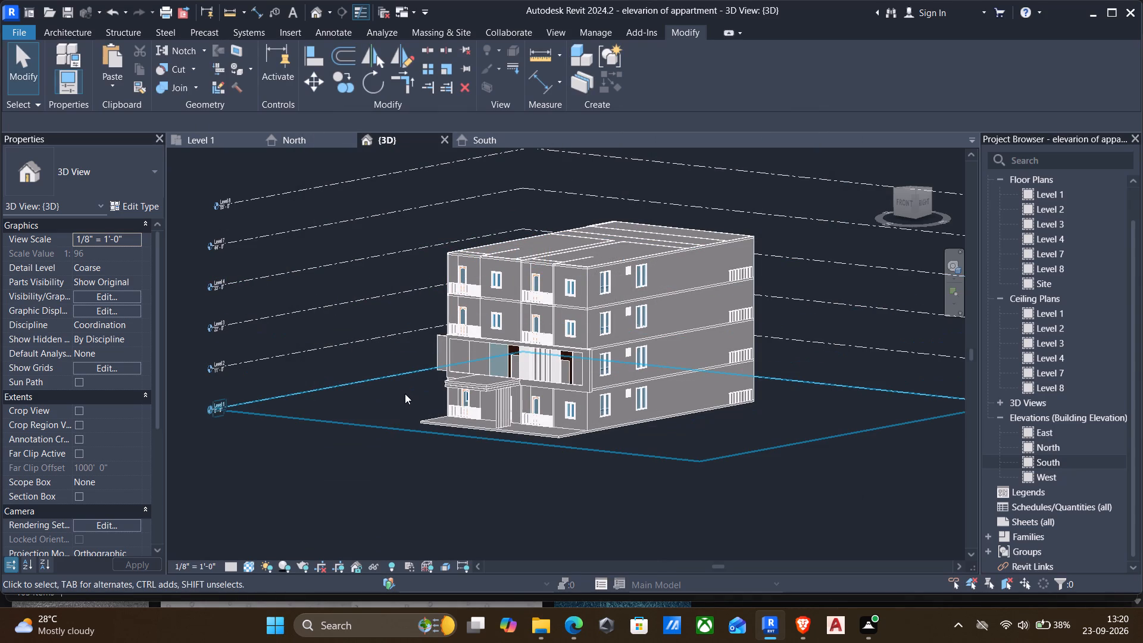
Set the print range to the visible portion of the current window and preview the 3D view's printout.
{"action": "key", "text": "ctrl+p"}
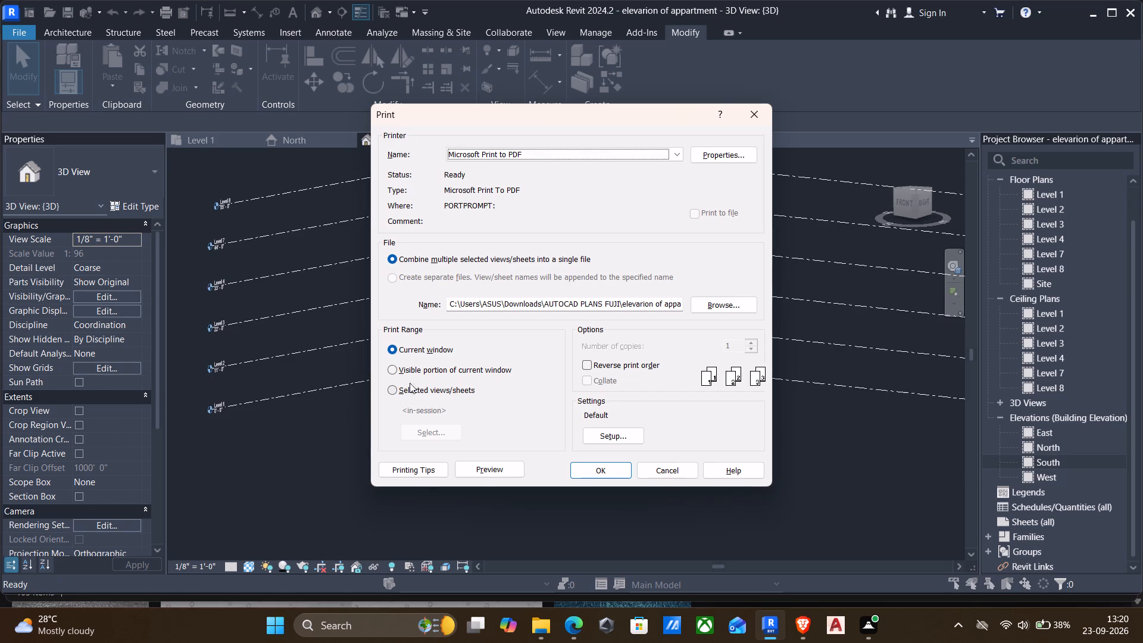
{"action": "left_click", "coordinate": [390, 369]}
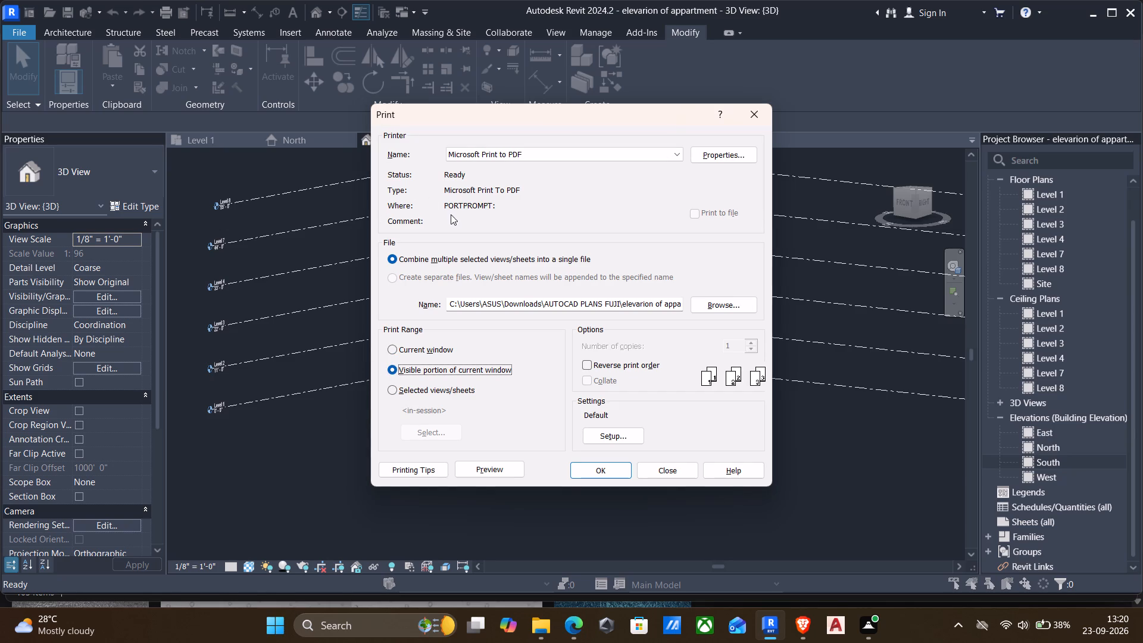
{"action": "left_click", "coordinate": [501, 463]}
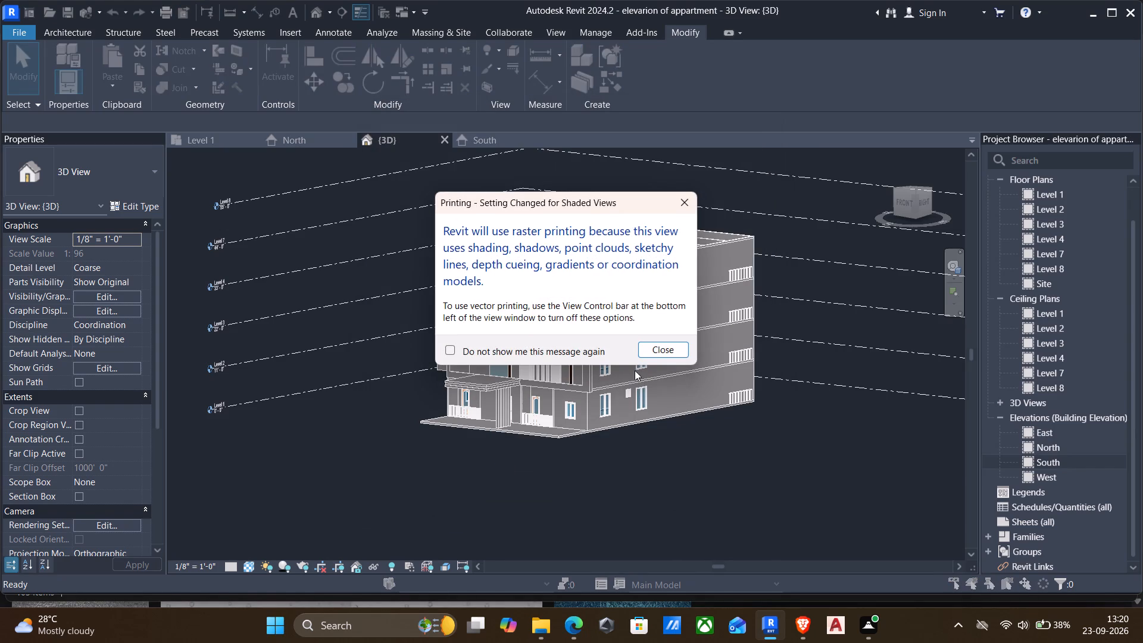
{"action": "left_click", "coordinate": [641, 354]}
{"action": "scroll", "coordinate": [555, 259], "scroll_direction": "up", "scroll_amount": 2}
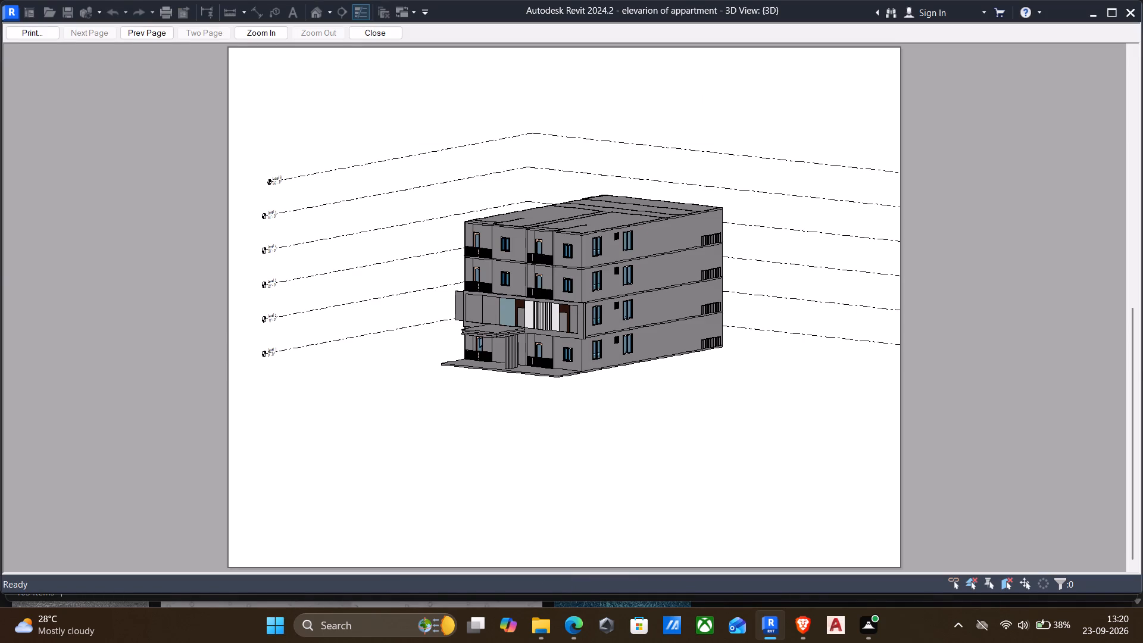
{"action": "scroll", "coordinate": [555, 259], "scroll_direction": "up", "scroll_amount": 7}
{"action": "scroll", "coordinate": [636, 294], "scroll_direction": "up", "scroll_amount": 4}
{"action": "left_click", "coordinate": [401, 388]}
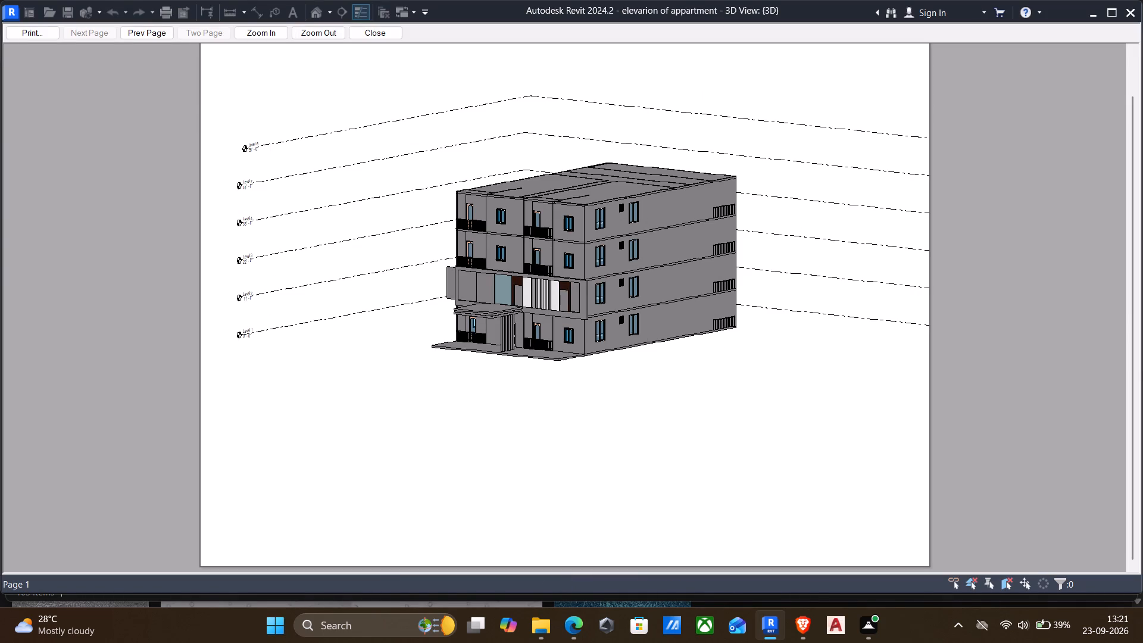
{"action": "left_click", "coordinate": [366, 31]}
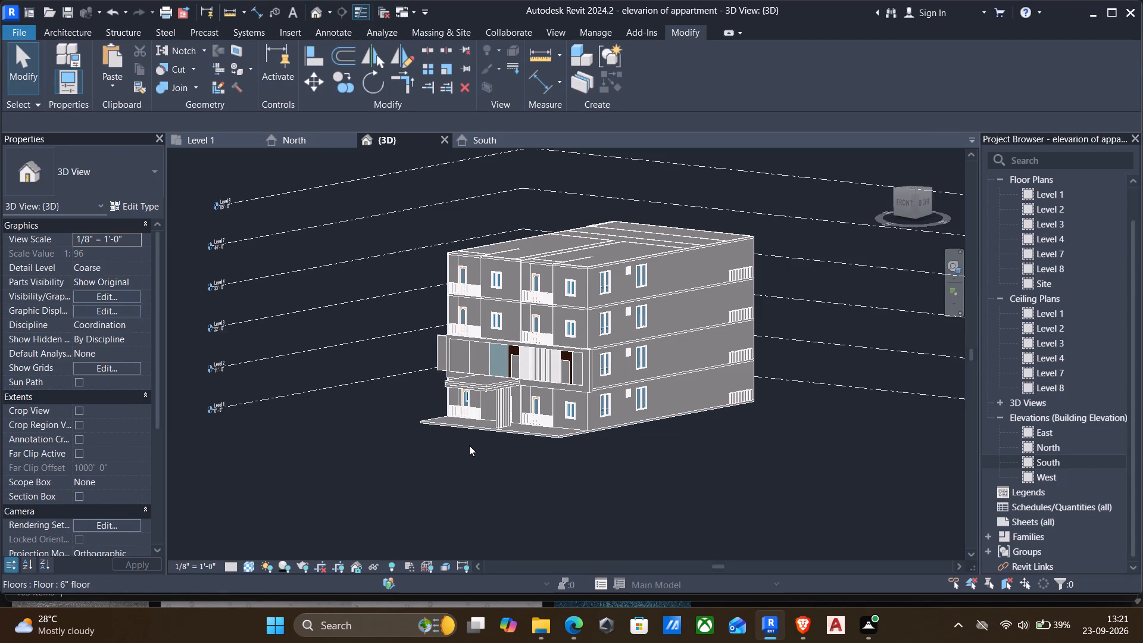
Print the 3D view with Microsoft Print to PDF, saving it as "appartment plan -elevation" in the AUTOCAD PLANS FUJI folder.
{"action": "key", "text": "ctrl+p"}
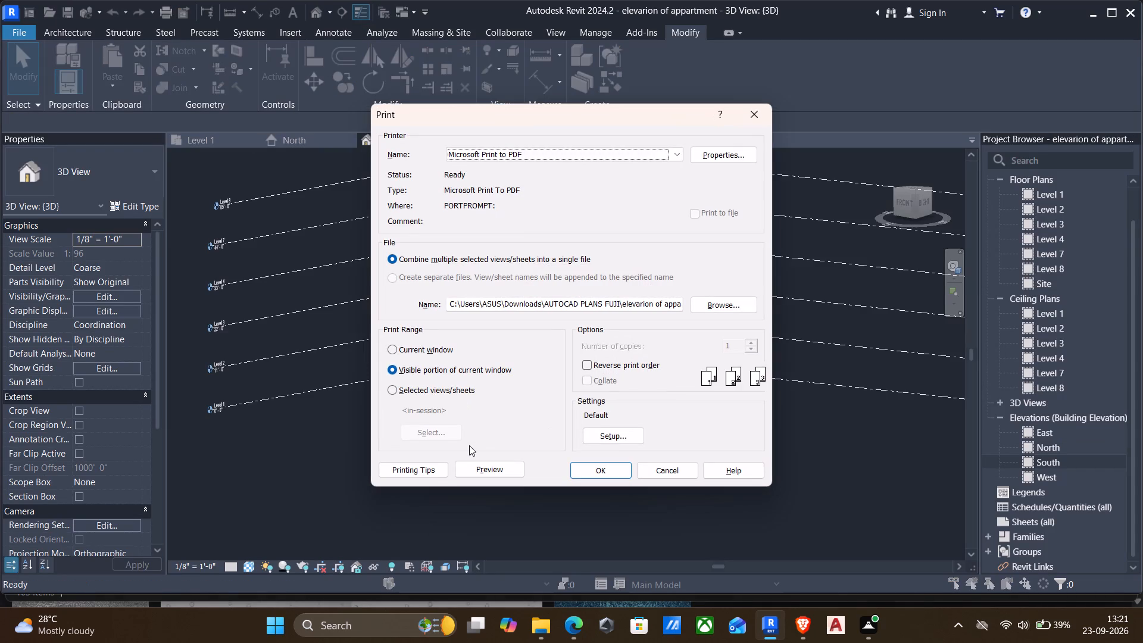
{"action": "left_click", "coordinate": [568, 469]}
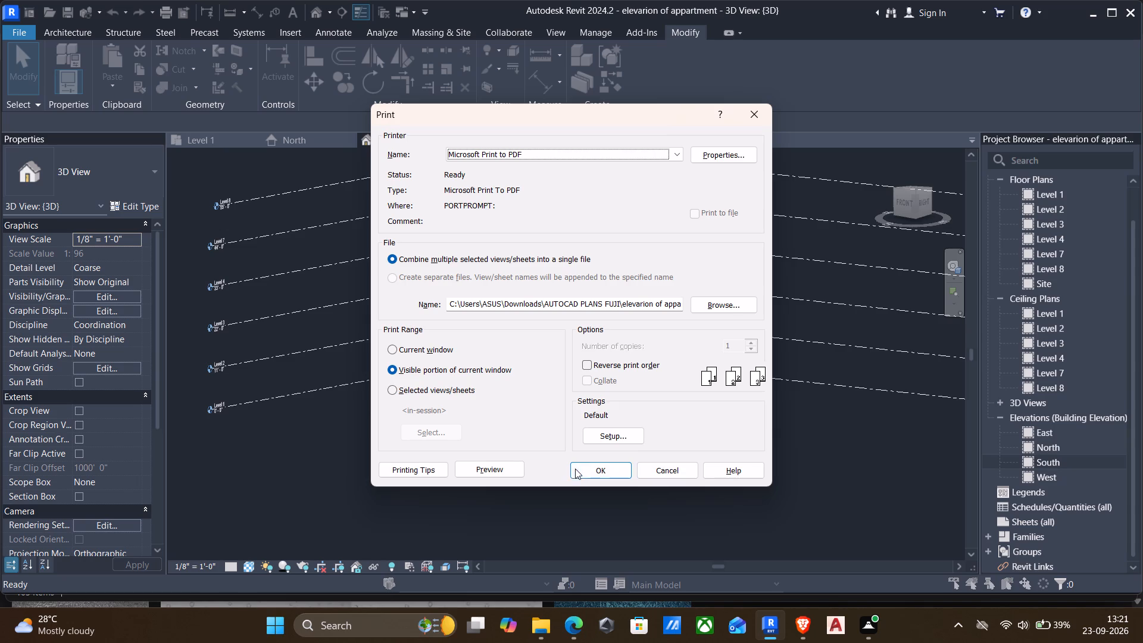
{"action": "left_click", "coordinate": [590, 470]}
{"action": "left_click", "coordinate": [682, 355]}
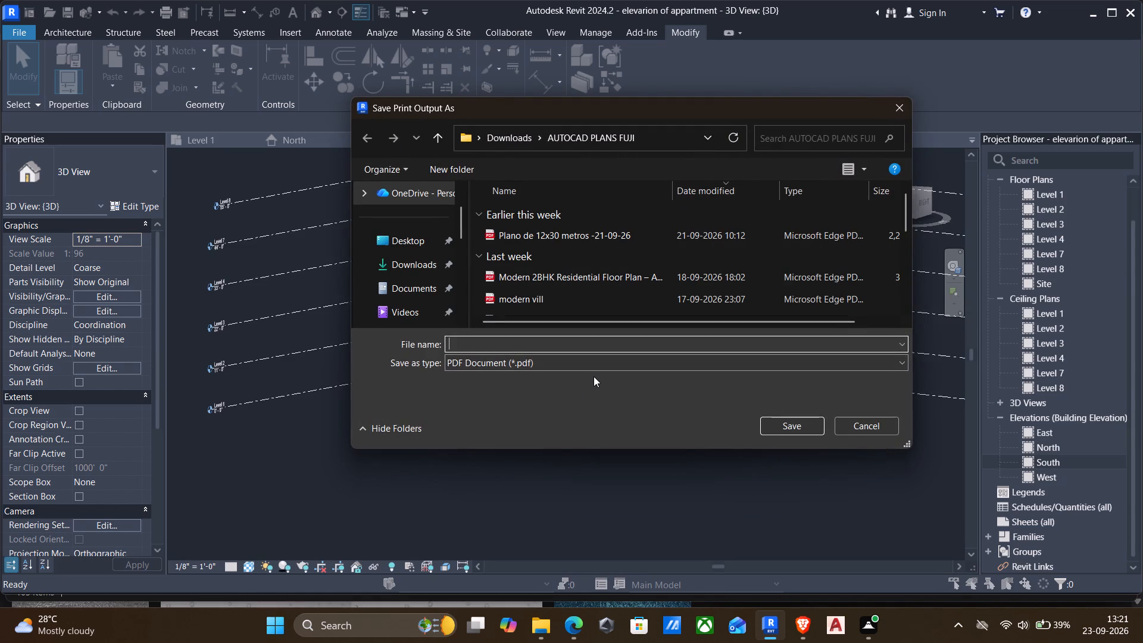
{"action": "type", "text": "app"}
{"action": "type", "text": "artment plan"}
{"action": "key", "text": "space"}
{"action": "type", "text": "-elevation"}
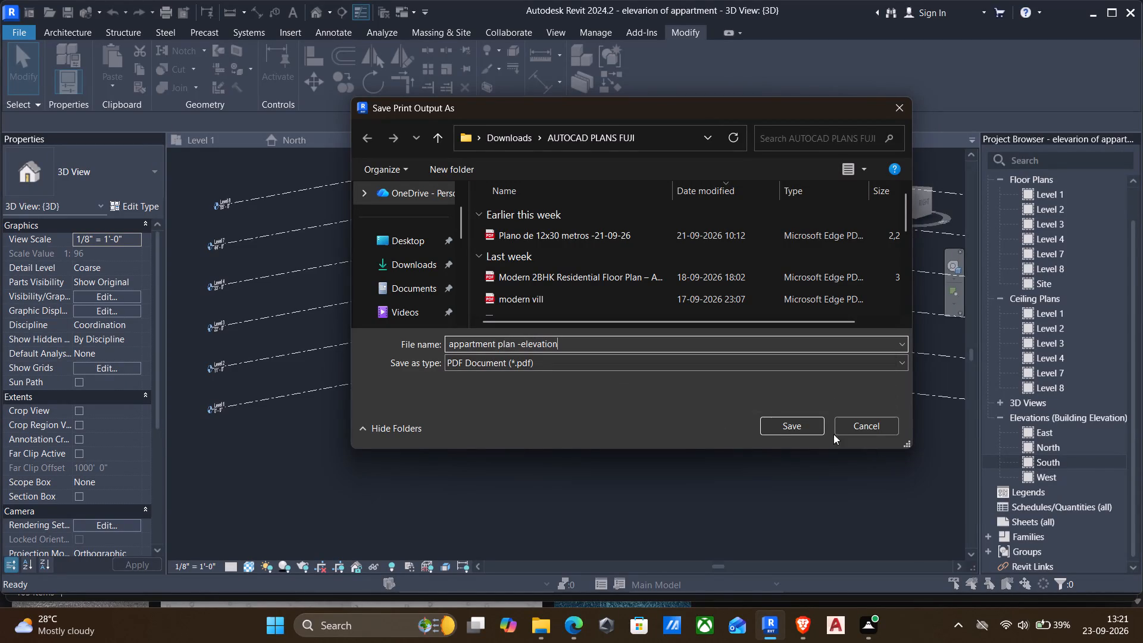
{"action": "left_click", "coordinate": [811, 424]}
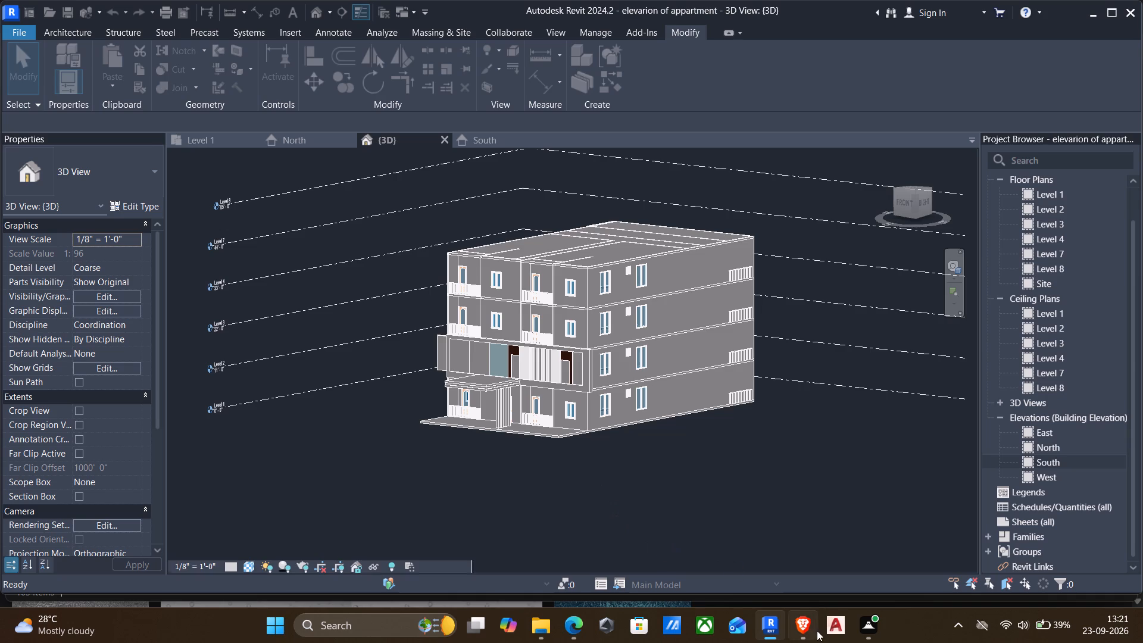